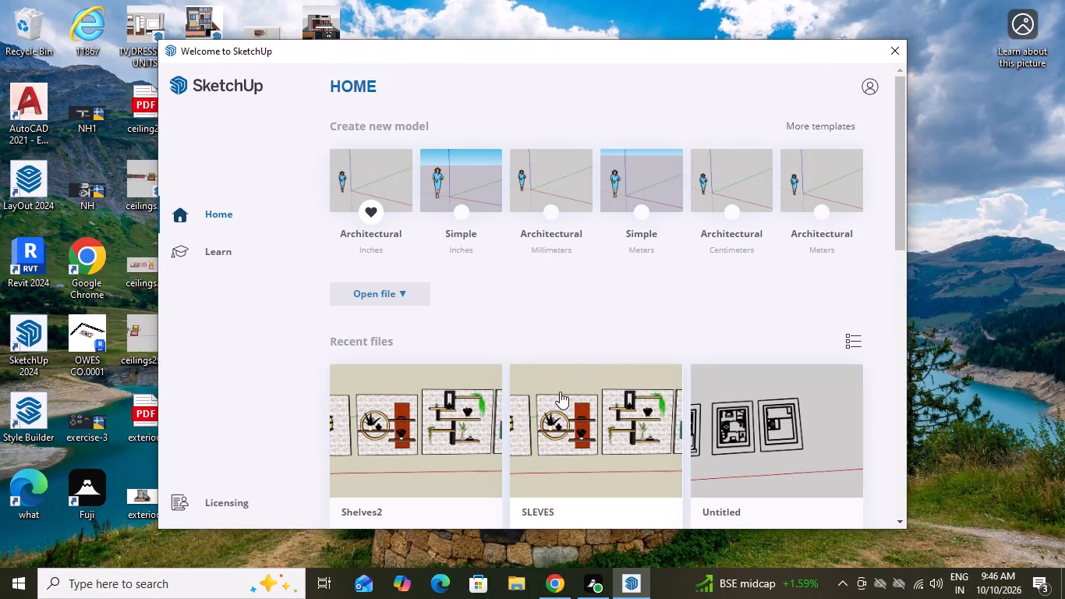
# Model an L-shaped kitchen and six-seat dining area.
# Delete the recovered Untitled models last modified 9/30/2026 and 9/29/2026 from the recent files.
pyautogui.scroll(-3, 570, 408)
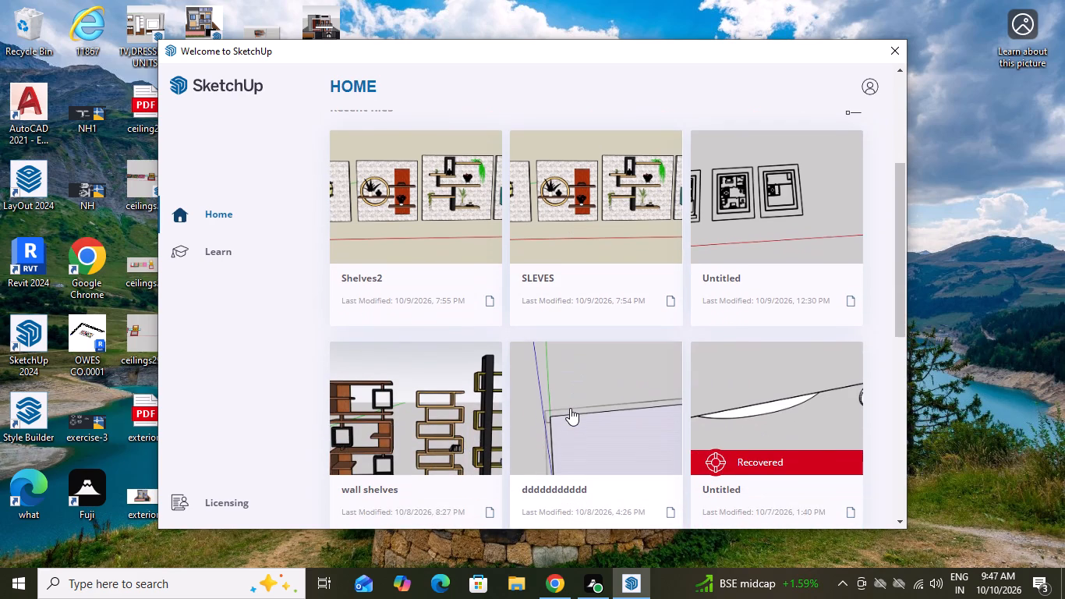
pyautogui.scroll(-2, 570, 408)
pyautogui.scroll(2, 570, 408)
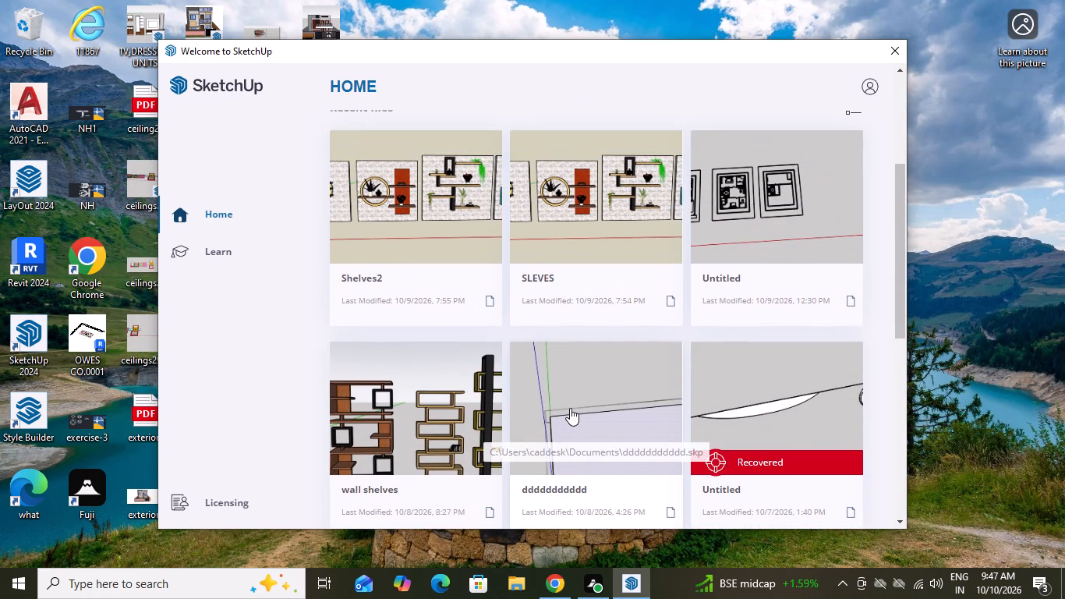
pyautogui.scroll(-5, 574, 407)
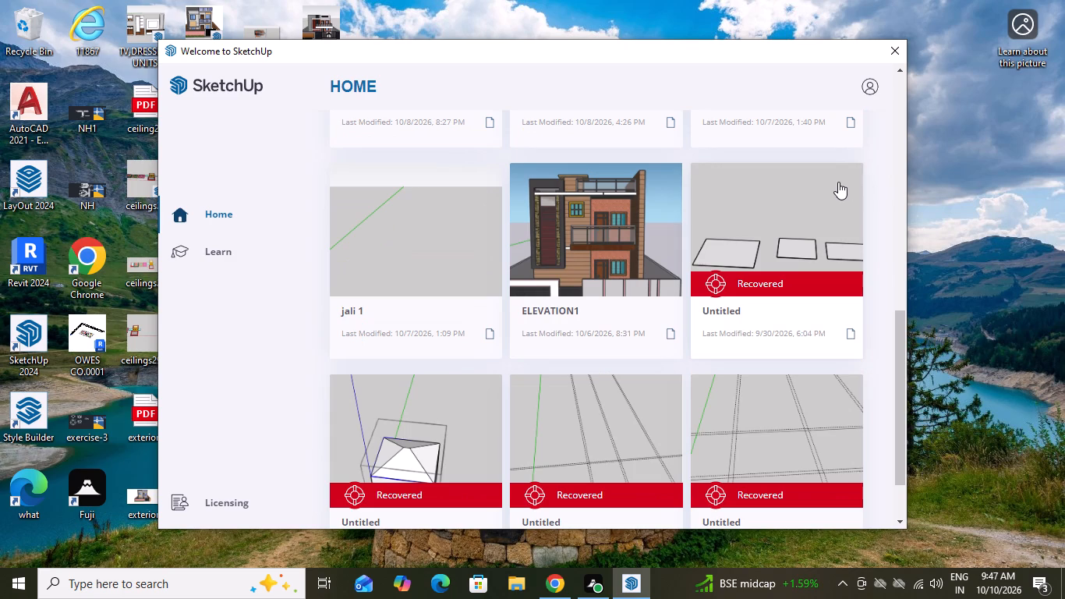
pyautogui.rightClick(818, 200)
pyautogui.click(818, 275)
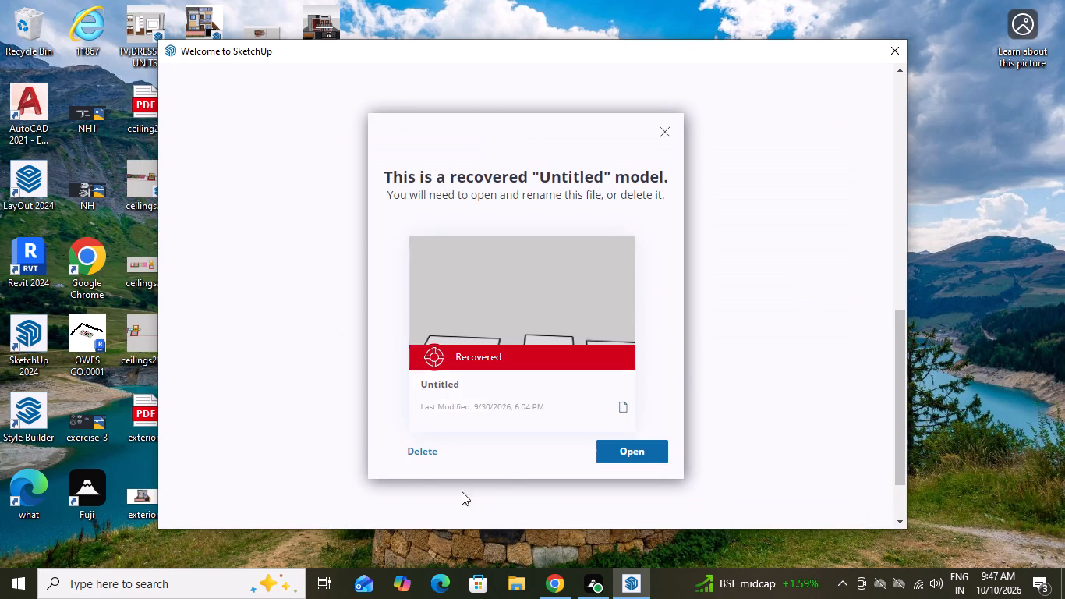
pyautogui.click(422, 442)
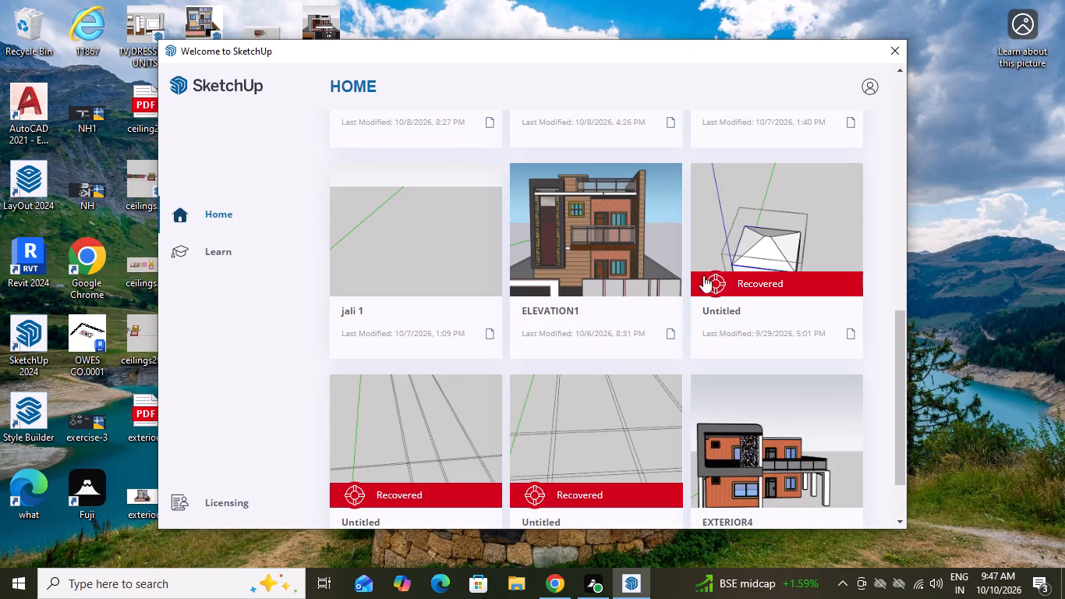
pyautogui.click(750, 312)
pyautogui.click(417, 451)
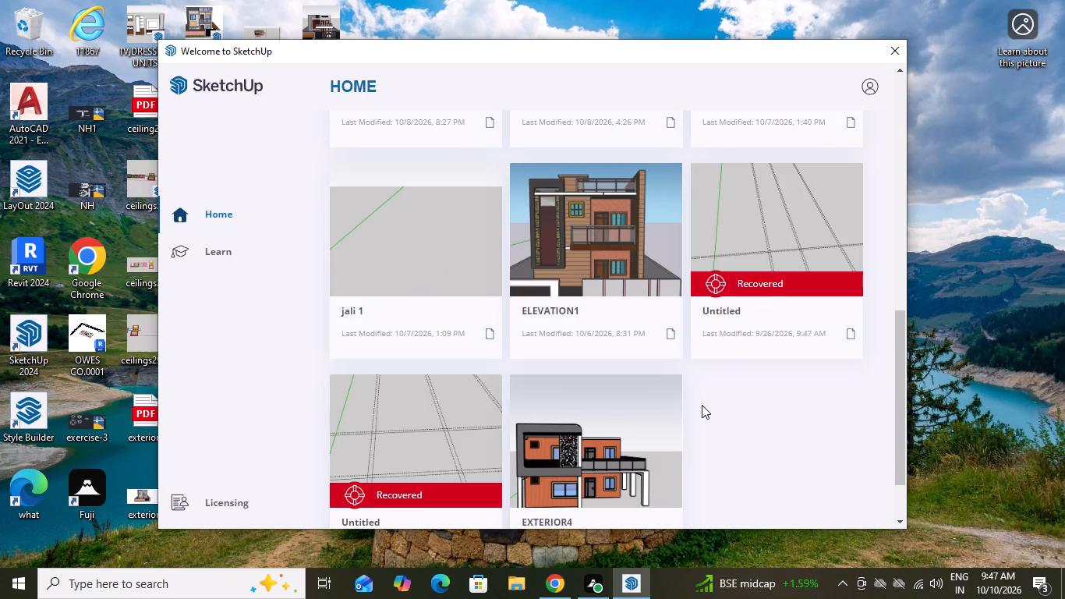
# Delete the recovered Untitled models last modified 9/25/2026 and 9/26/2026 from the recent files.
pyautogui.scroll(-3, 560, 366)
pyautogui.click(424, 361)
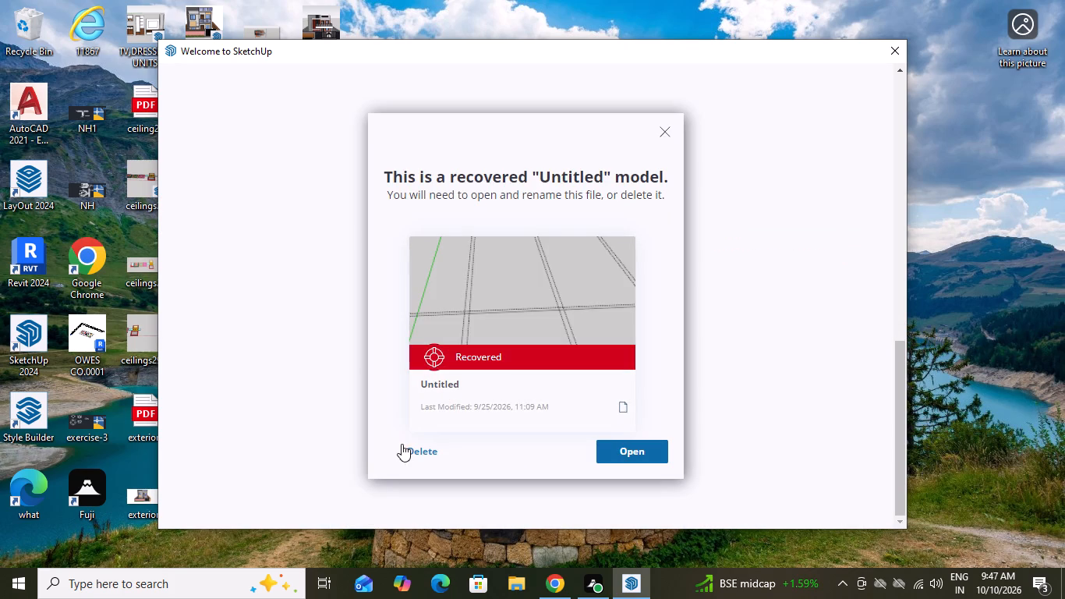
pyautogui.click(420, 453)
pyautogui.scroll(-2, 590, 392)
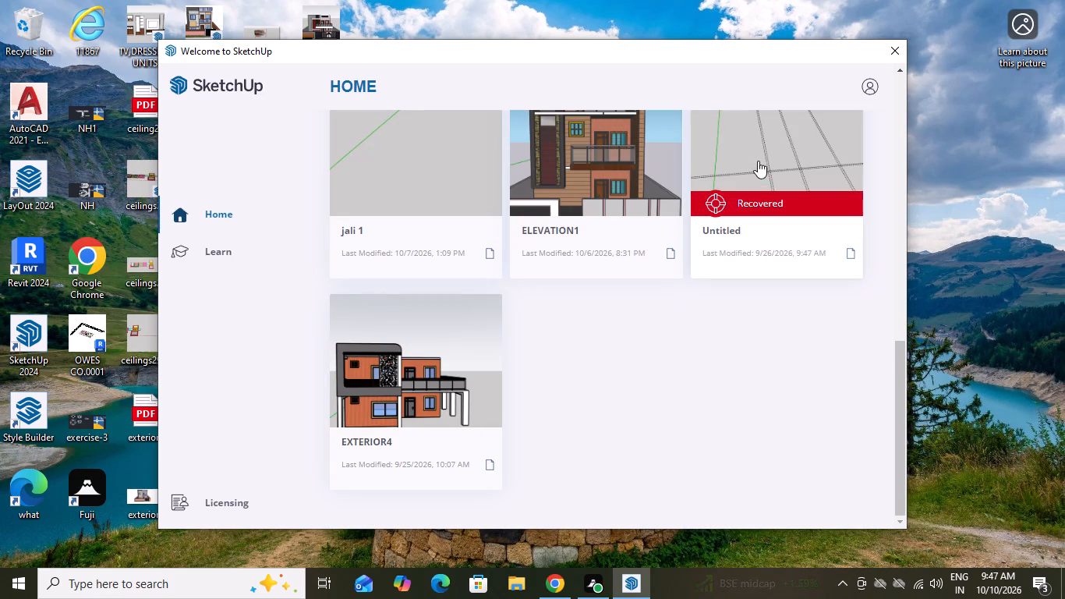
pyautogui.click(761, 160)
pyautogui.moveTo(422, 450); pyautogui.dragTo(435, 451)
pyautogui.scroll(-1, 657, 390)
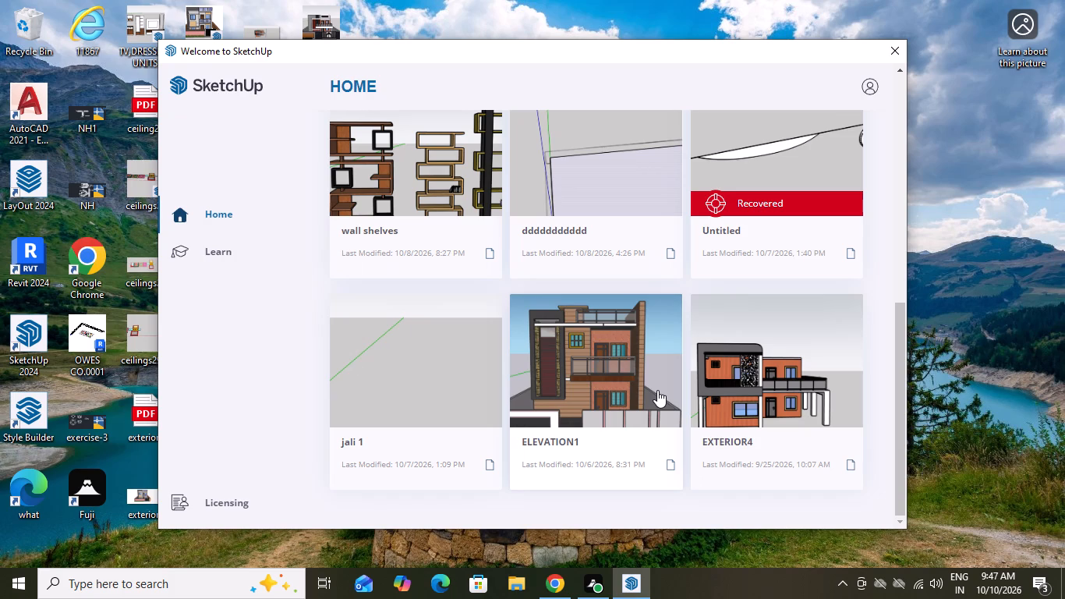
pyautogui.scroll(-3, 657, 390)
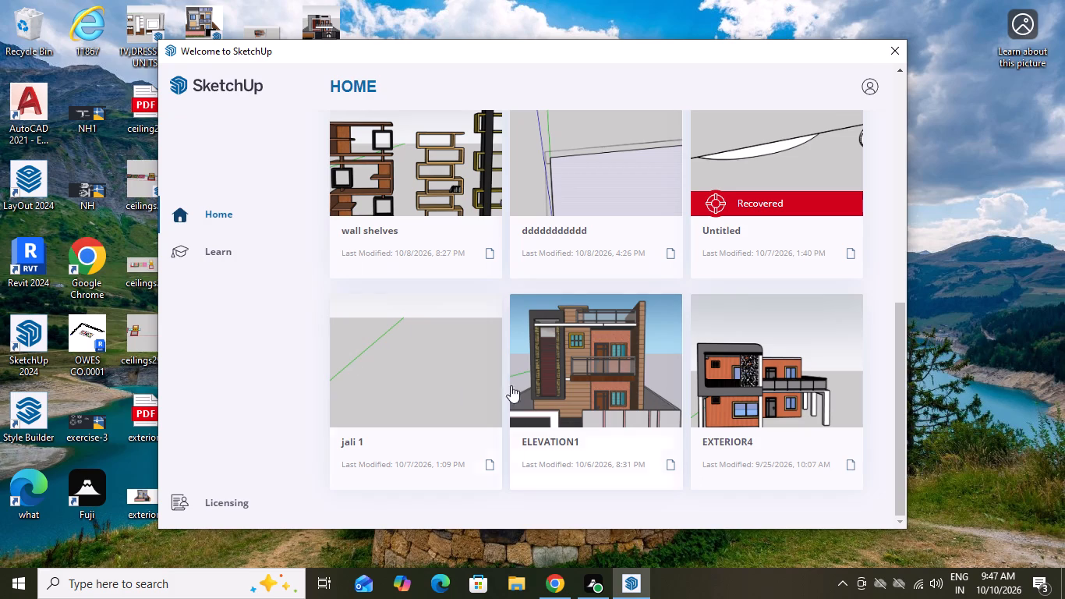
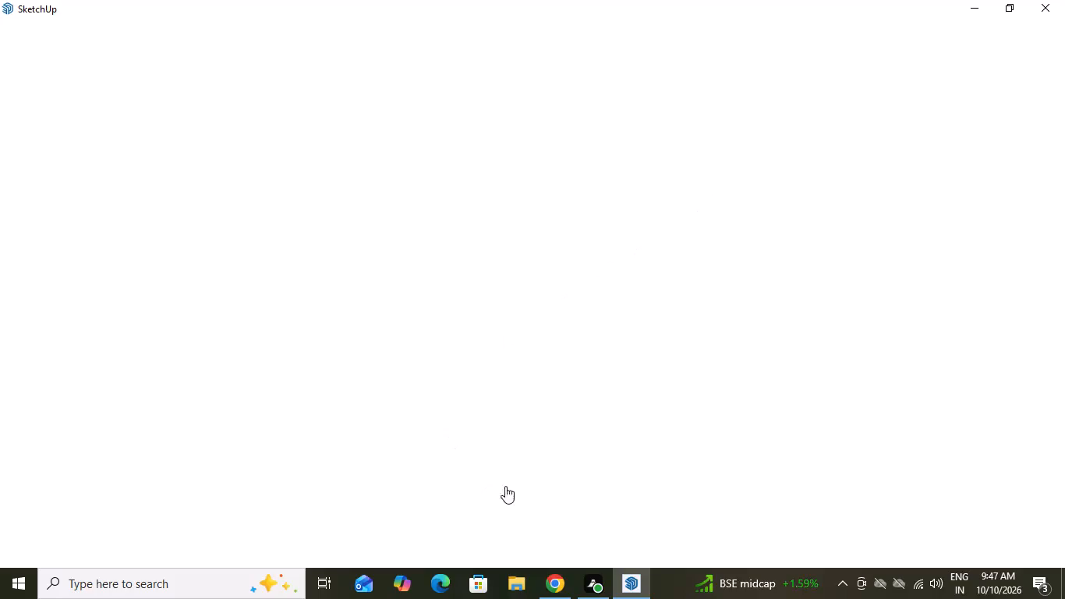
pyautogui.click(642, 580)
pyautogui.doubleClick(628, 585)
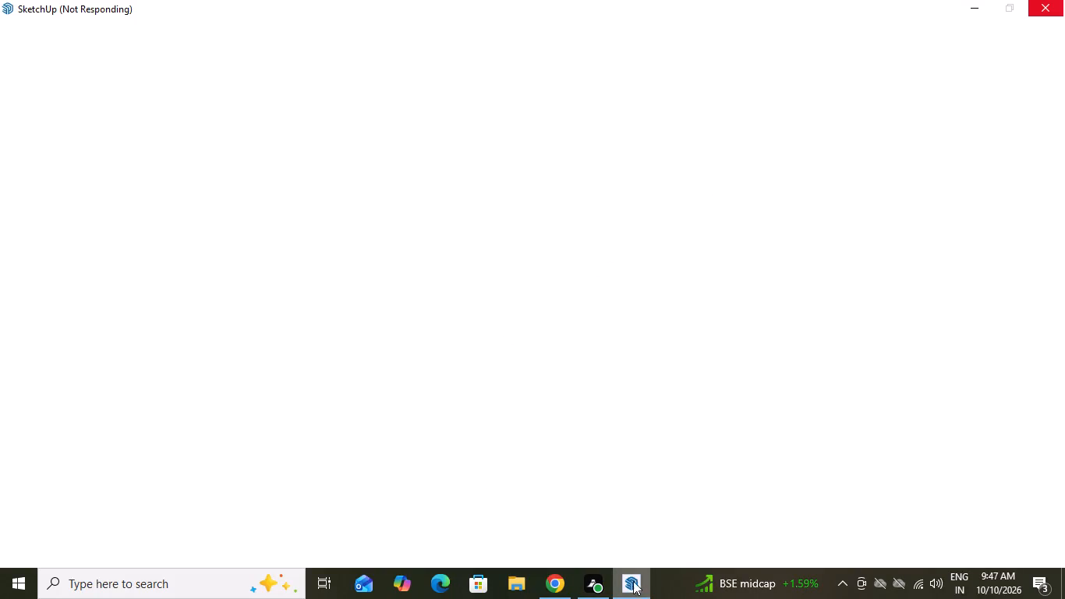
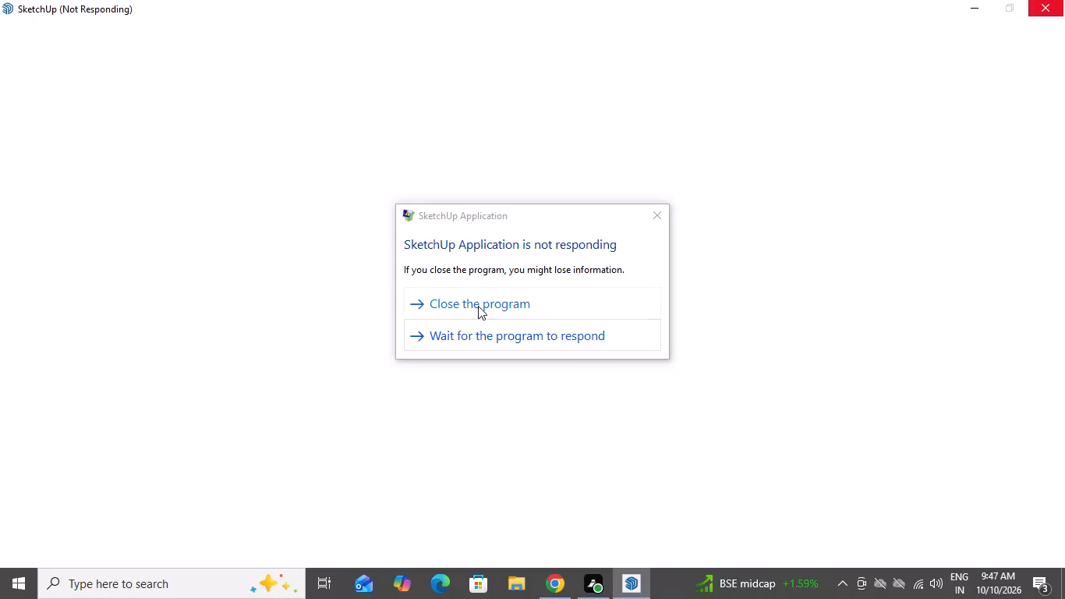
# Close the unresponsive SketchUp program instead of waiting for it to respond.
pyautogui.click(478, 306)
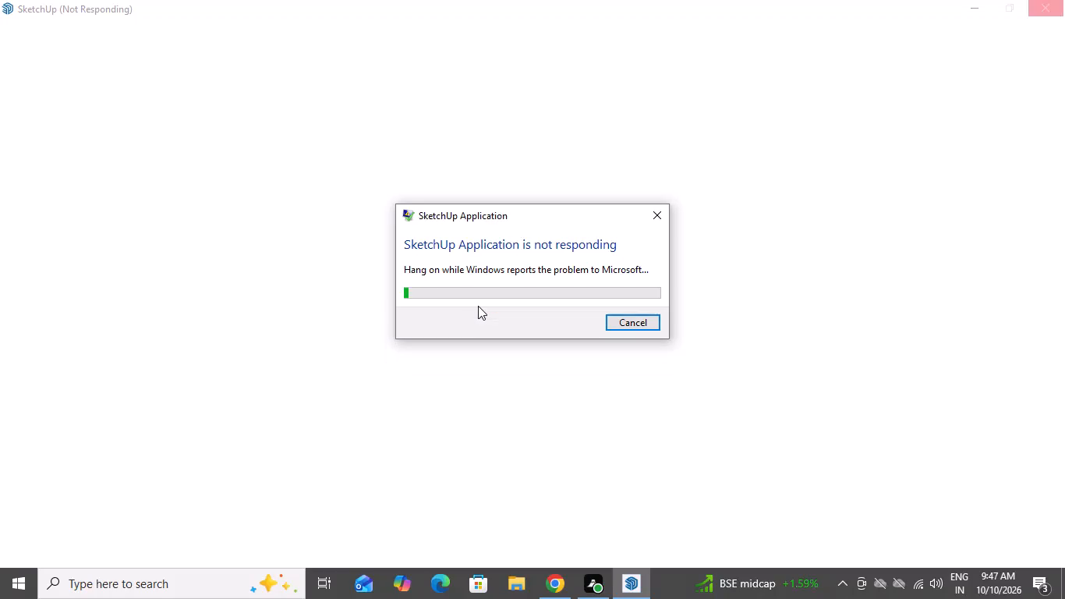
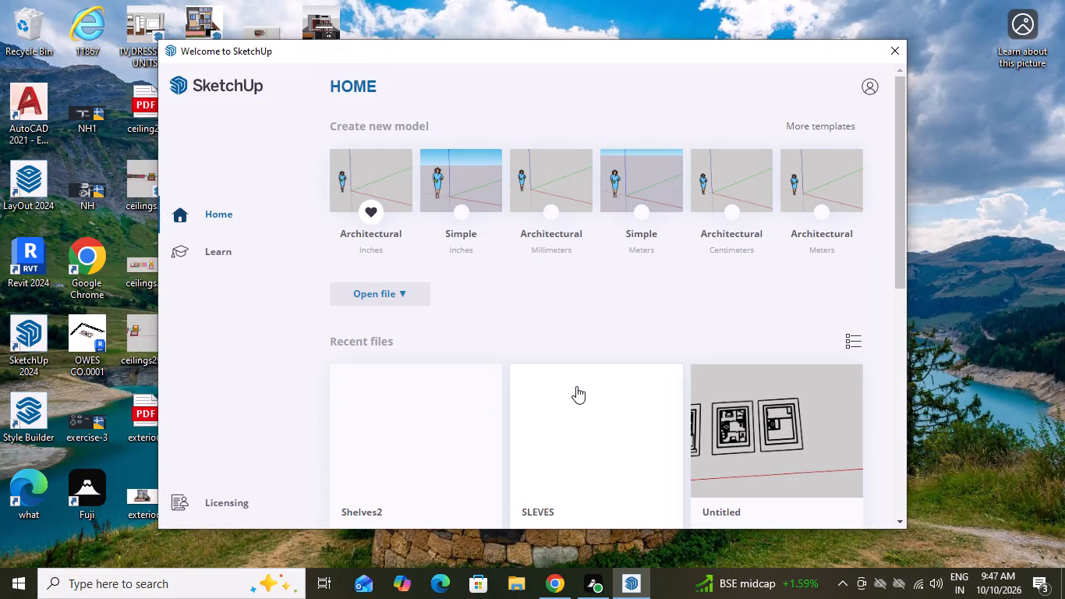
# Look through the recent files on the welcome screen, checking the model thumbnails, names and modification dates.
pyautogui.scroll(-2, 560, 399)
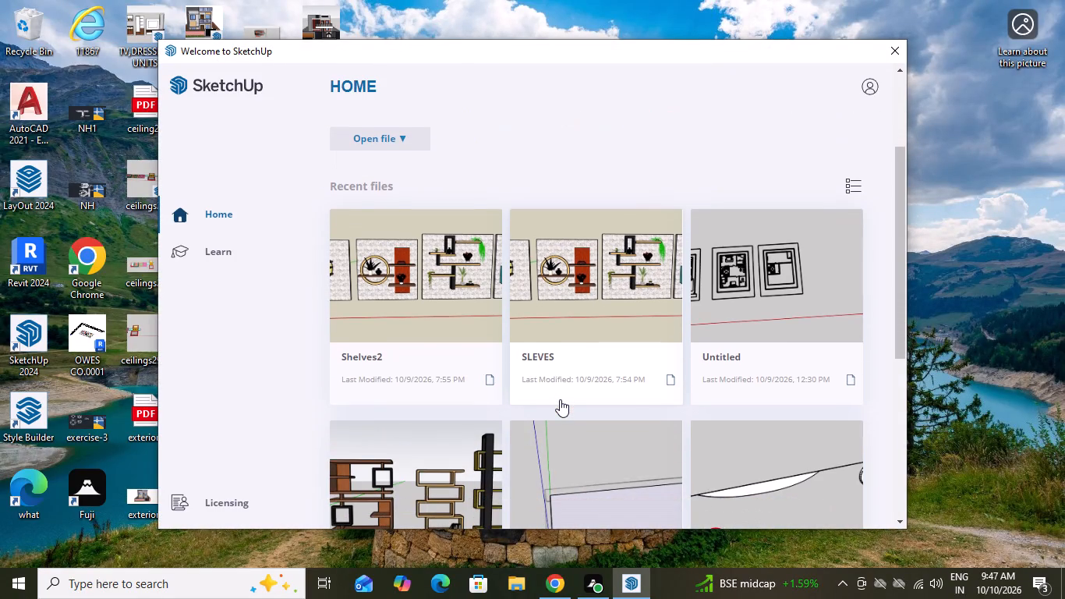
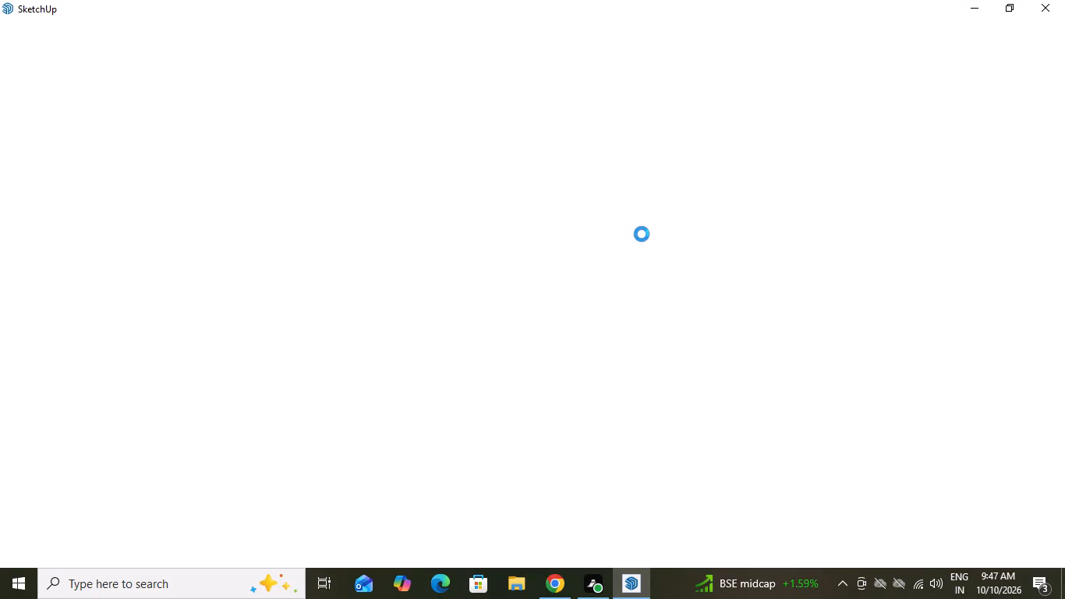
# Force the frozen SketchUp window to close instead of waiting for it to respond.
pyautogui.doubleClick(1047, 7)
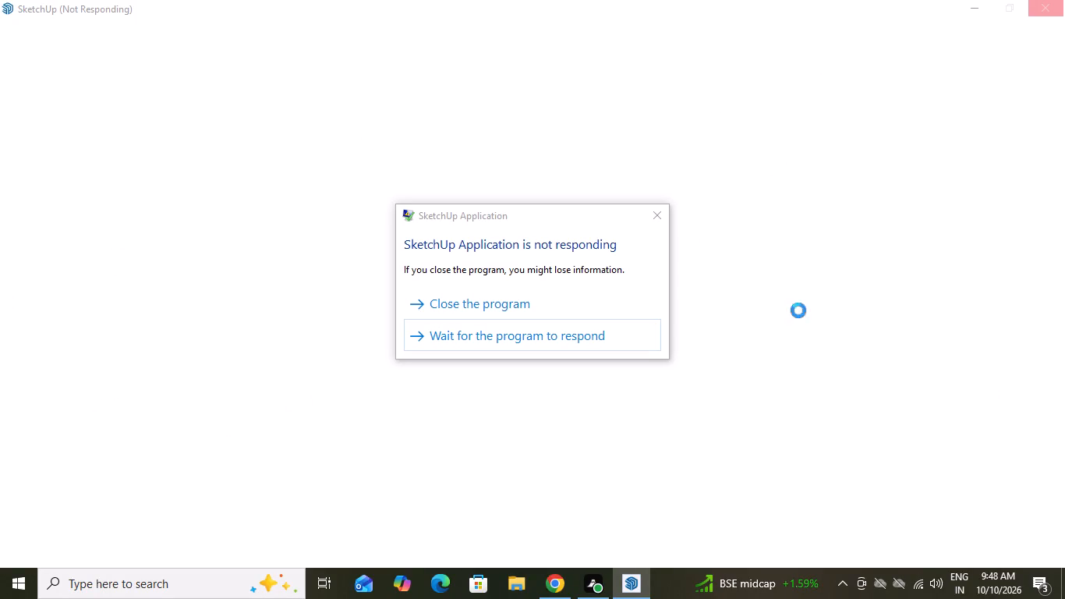
pyautogui.click(518, 314)
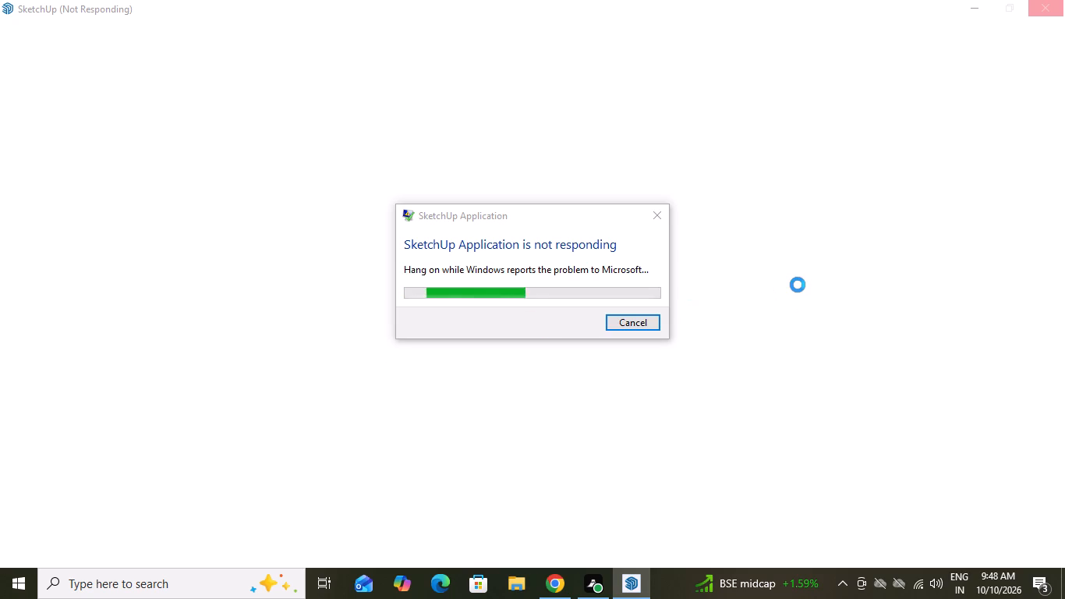
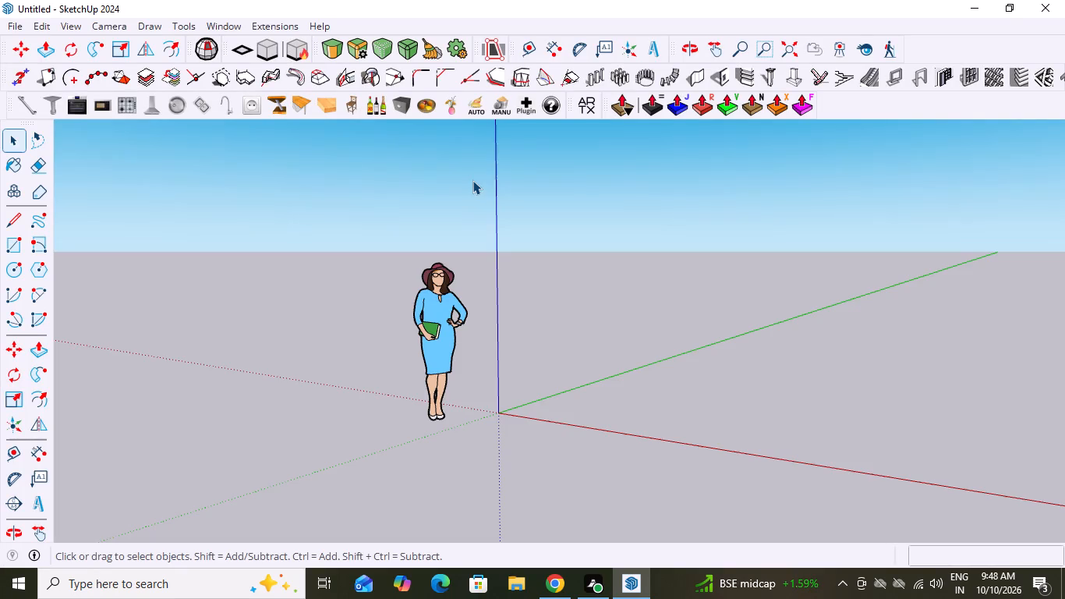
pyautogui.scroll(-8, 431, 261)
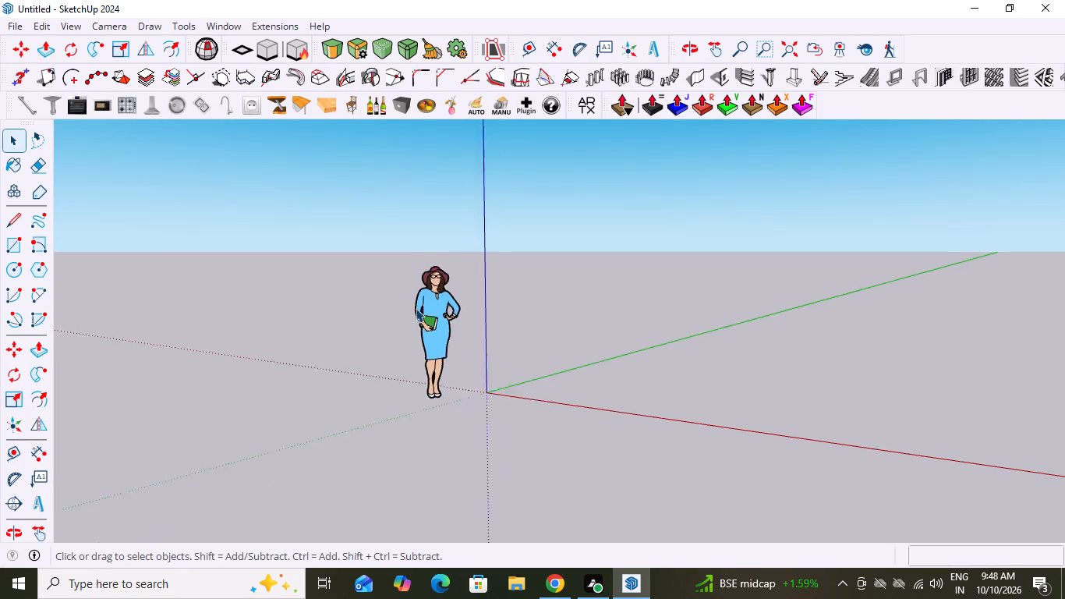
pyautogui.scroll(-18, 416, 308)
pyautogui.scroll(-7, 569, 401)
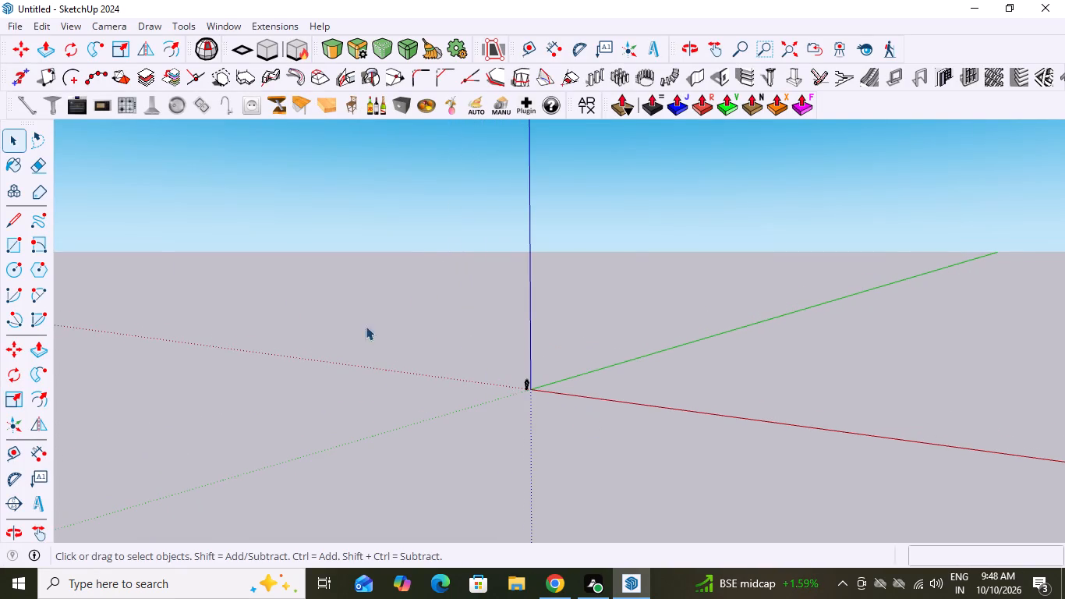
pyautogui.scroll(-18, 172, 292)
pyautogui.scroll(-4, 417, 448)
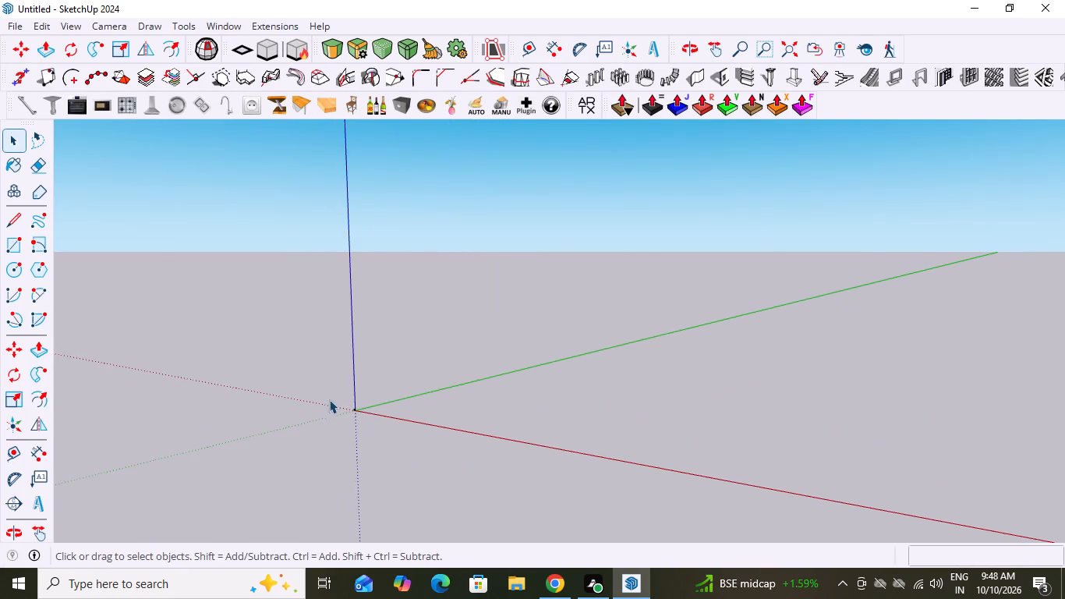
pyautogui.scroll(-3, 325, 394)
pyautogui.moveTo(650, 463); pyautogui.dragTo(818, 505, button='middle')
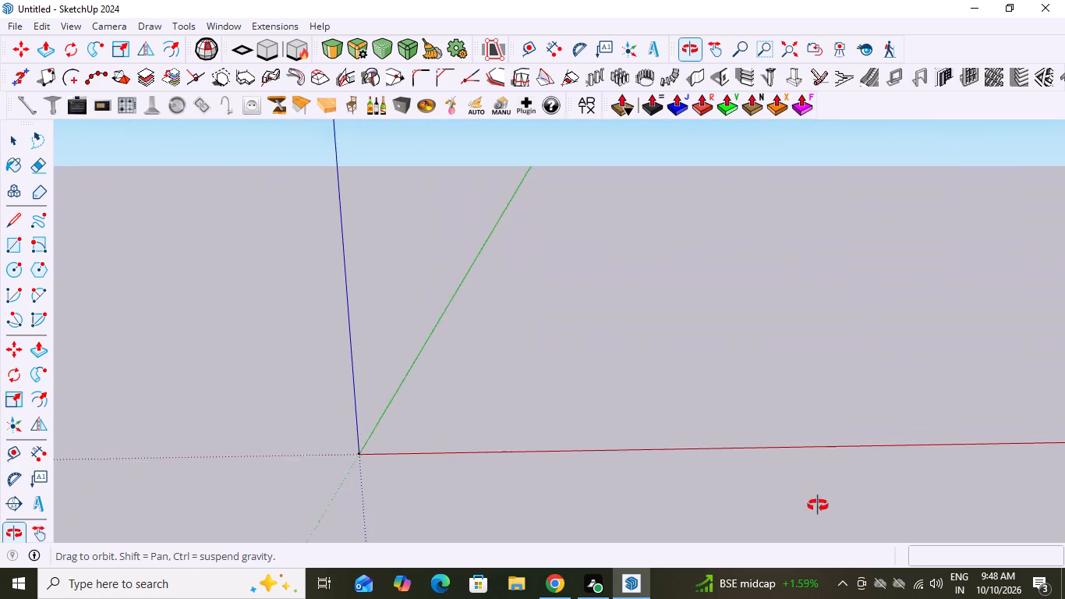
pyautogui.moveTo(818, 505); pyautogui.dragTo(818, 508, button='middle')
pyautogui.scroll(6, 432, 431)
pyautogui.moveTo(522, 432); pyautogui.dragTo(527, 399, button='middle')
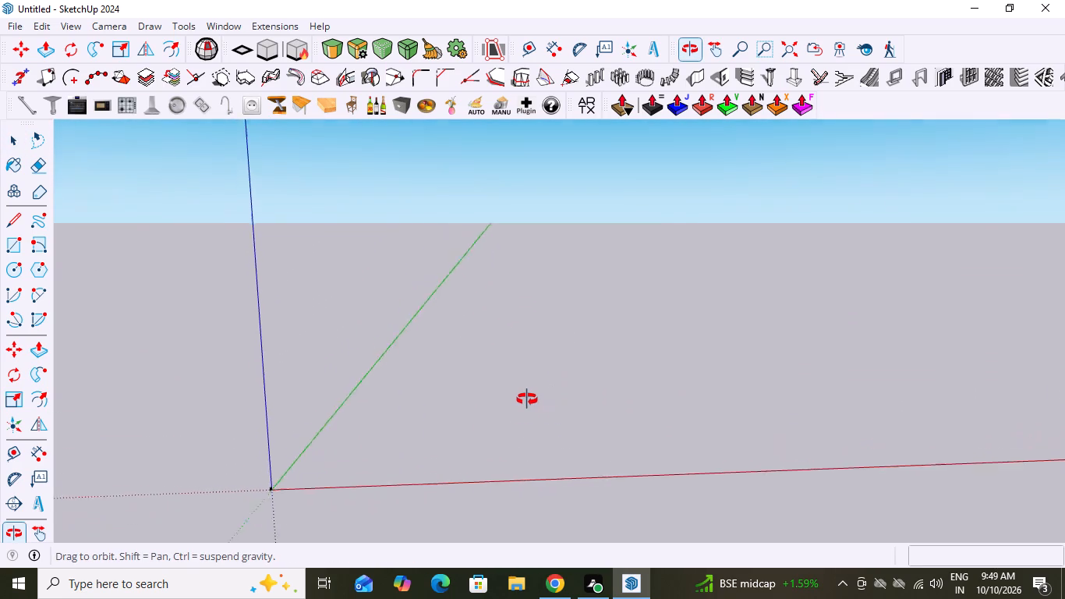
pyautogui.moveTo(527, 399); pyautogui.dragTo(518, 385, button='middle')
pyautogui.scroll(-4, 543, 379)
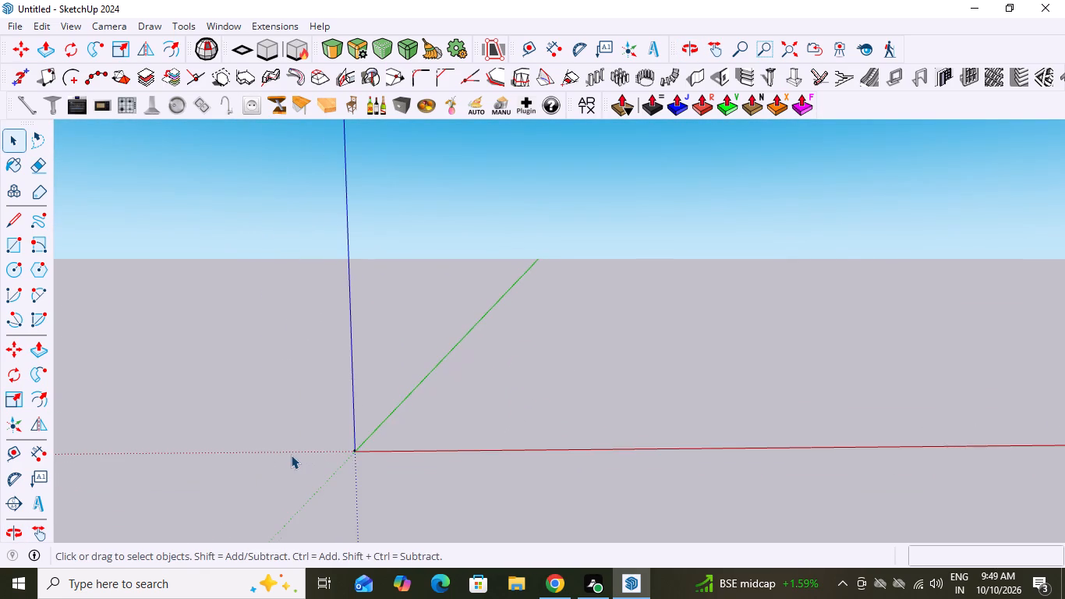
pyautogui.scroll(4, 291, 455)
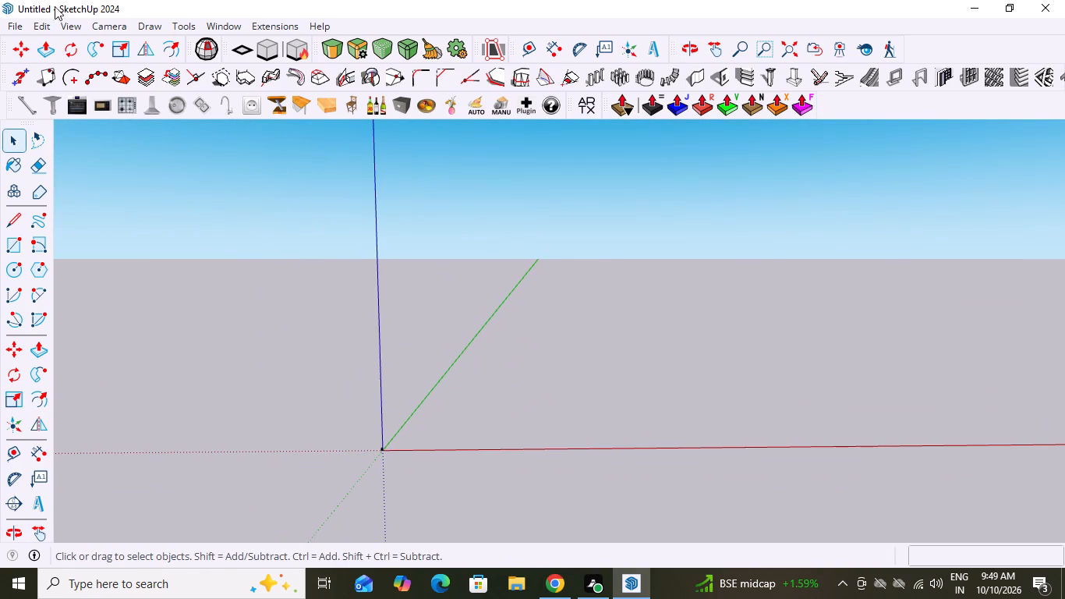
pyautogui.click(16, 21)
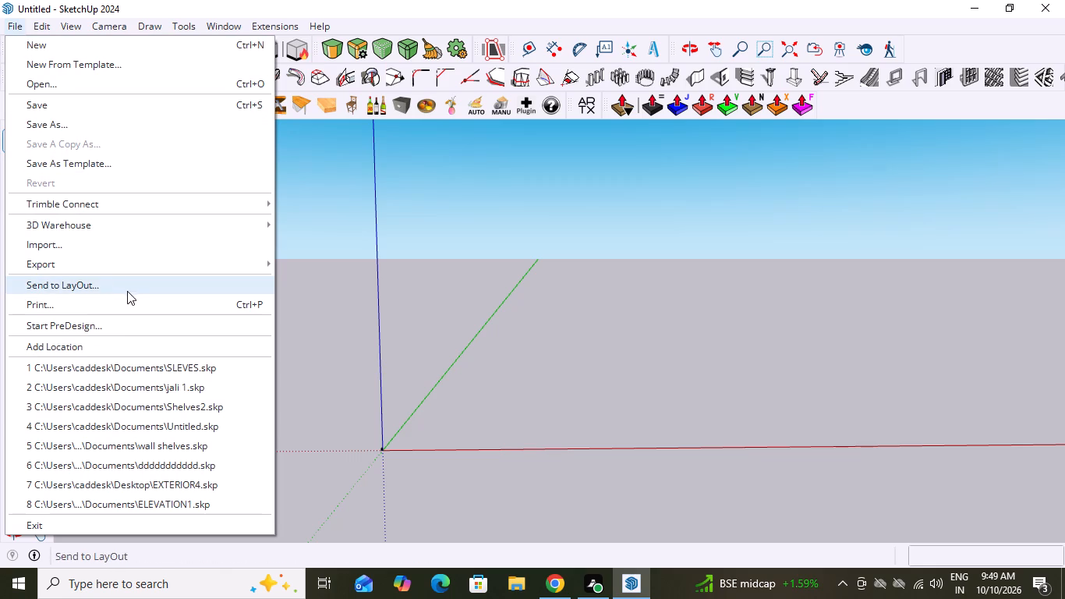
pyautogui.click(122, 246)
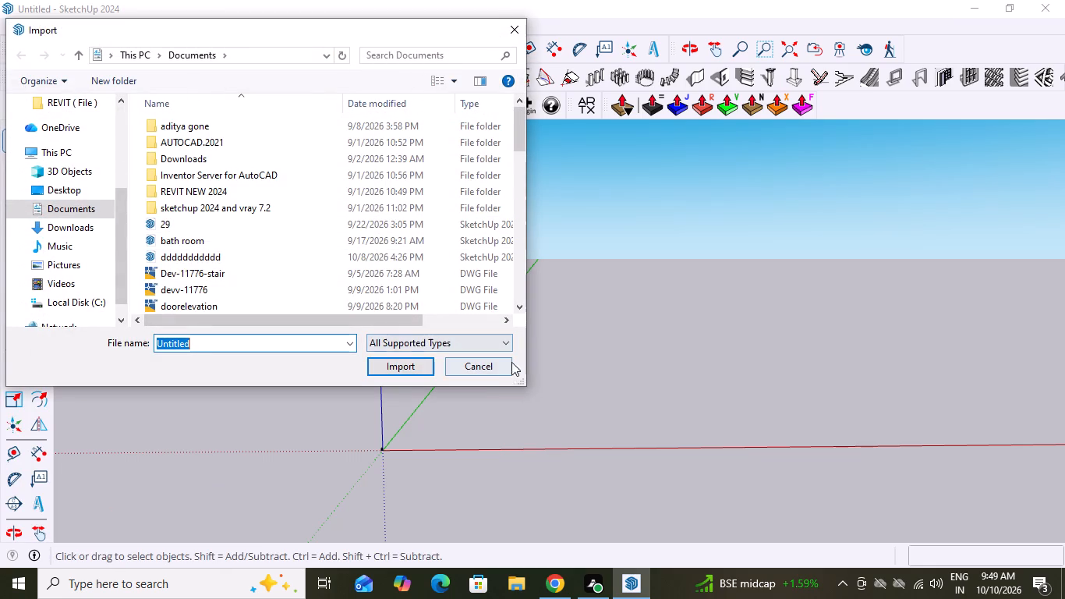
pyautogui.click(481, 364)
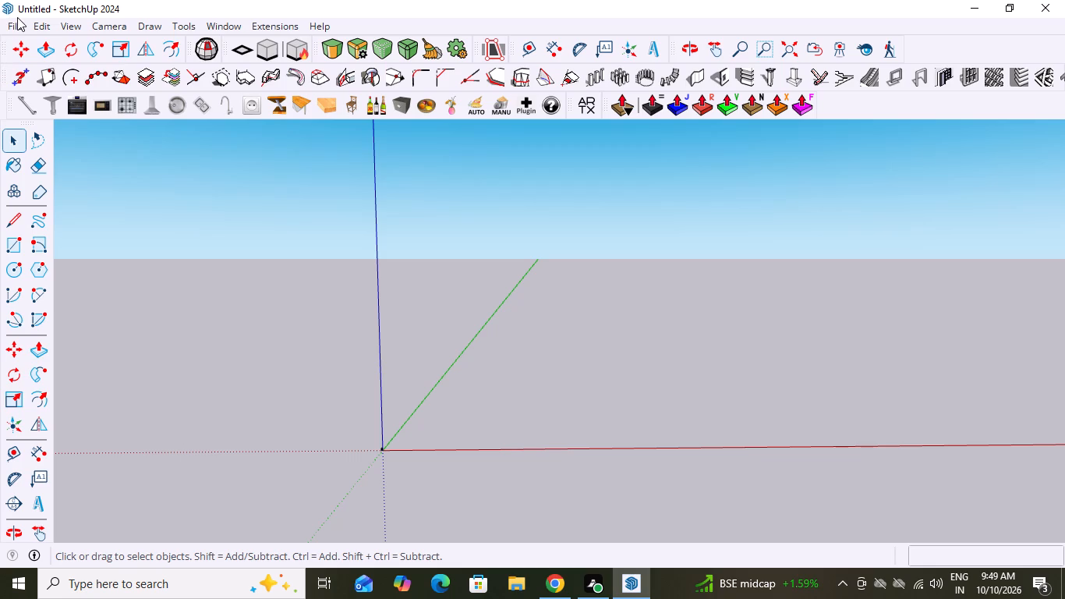
# Import the file WhatsApp Image 2026-10-10 at 9.41.55 AM from the Downloads folder, using it as an image.
pyautogui.click(14, 18)
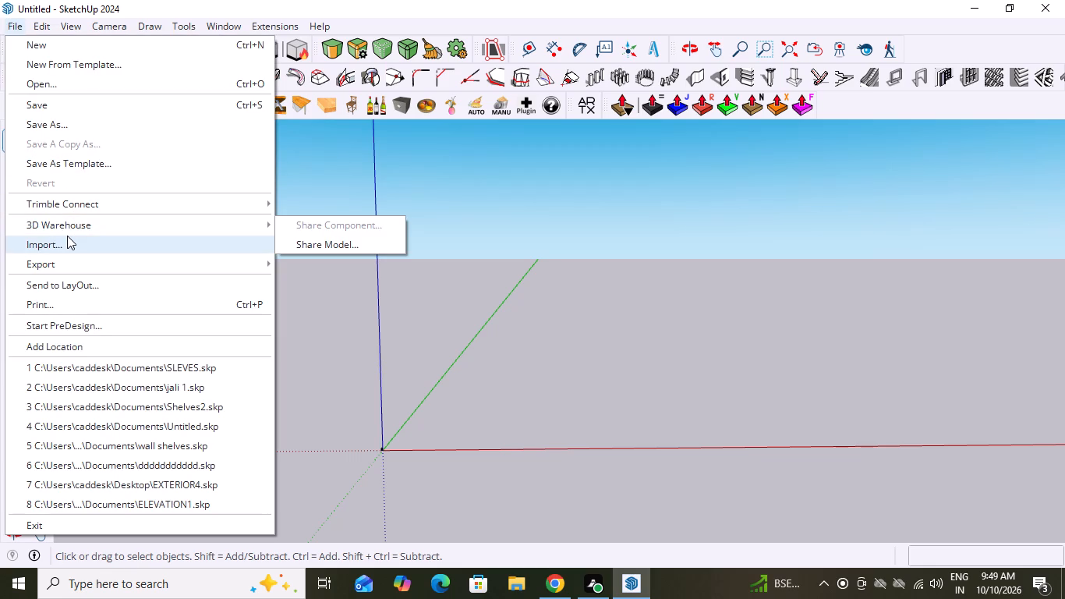
pyautogui.click(63, 239)
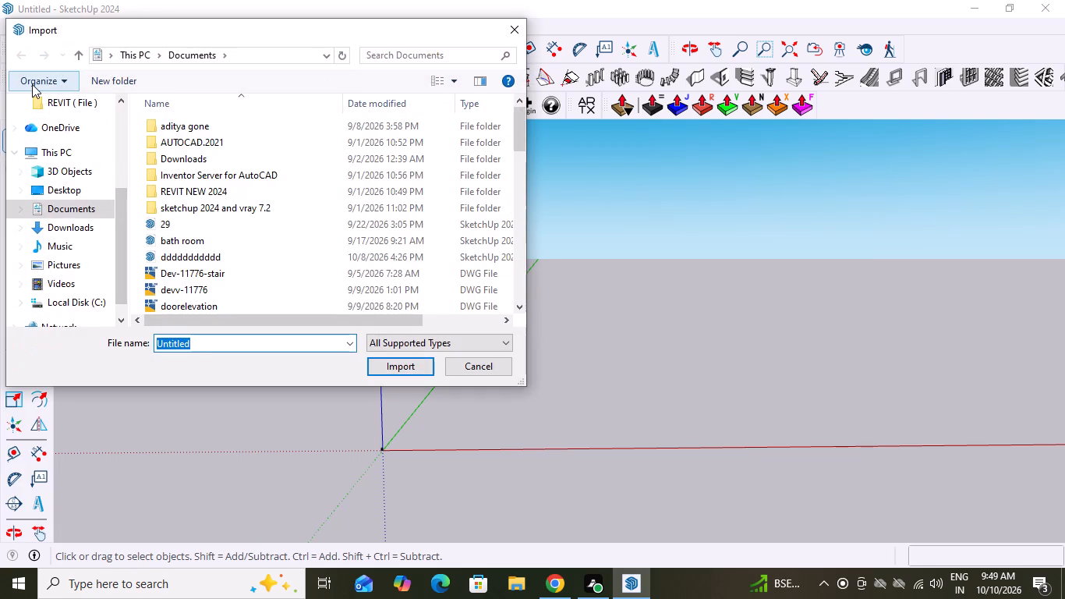
pyautogui.click(75, 221)
pyautogui.click(173, 148)
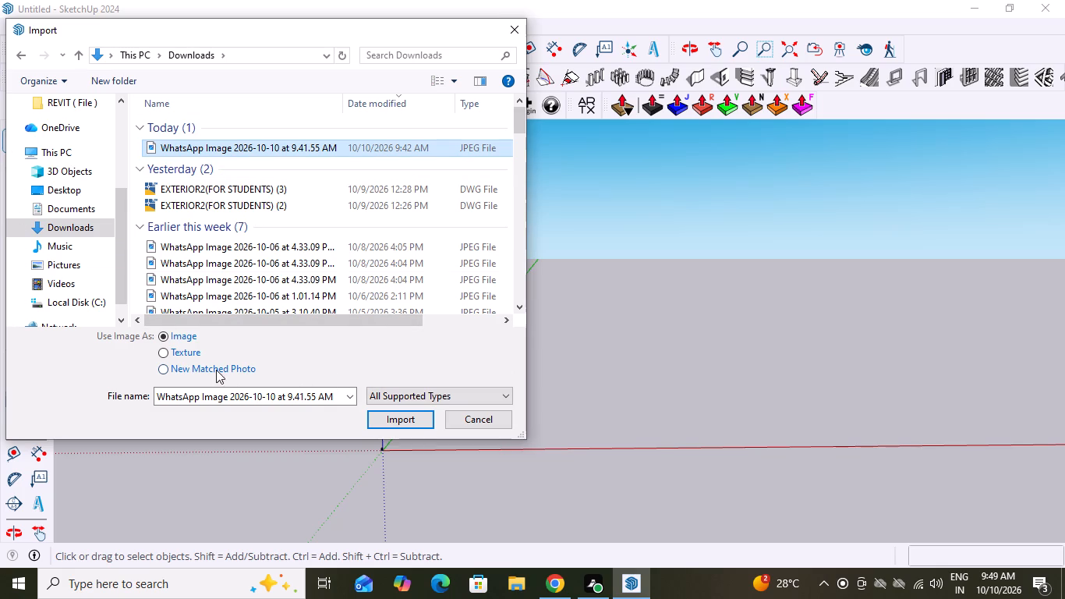
pyautogui.click(405, 415)
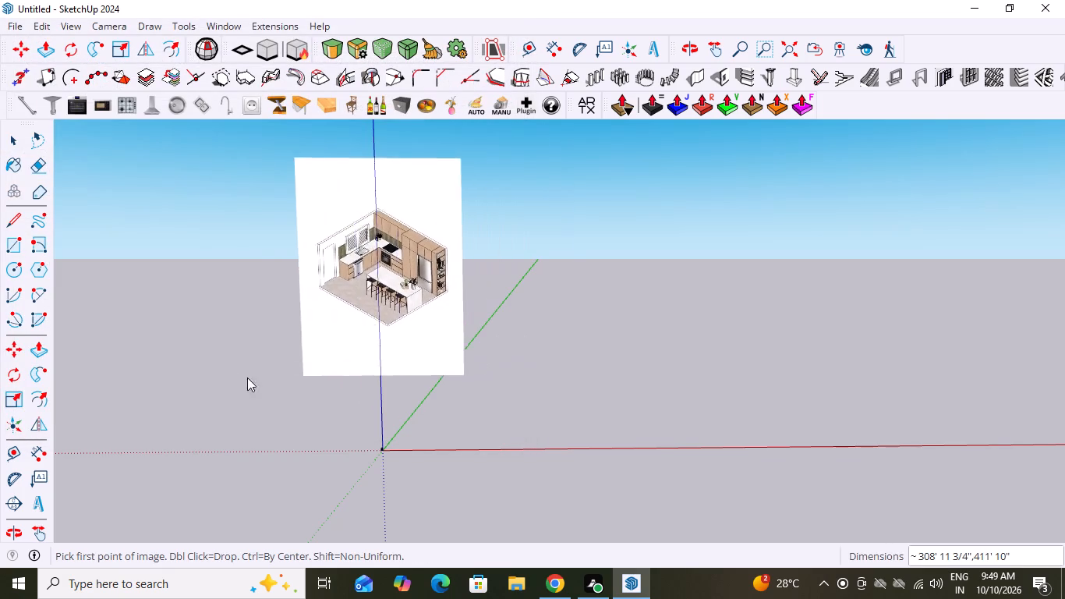
# Place the kitchen image upright near the origin on the negative red axis side, about 270' 7" wide, and deselect it.
pyautogui.scroll(1, 197, 376)
pyautogui.scroll(-3, 239, 379)
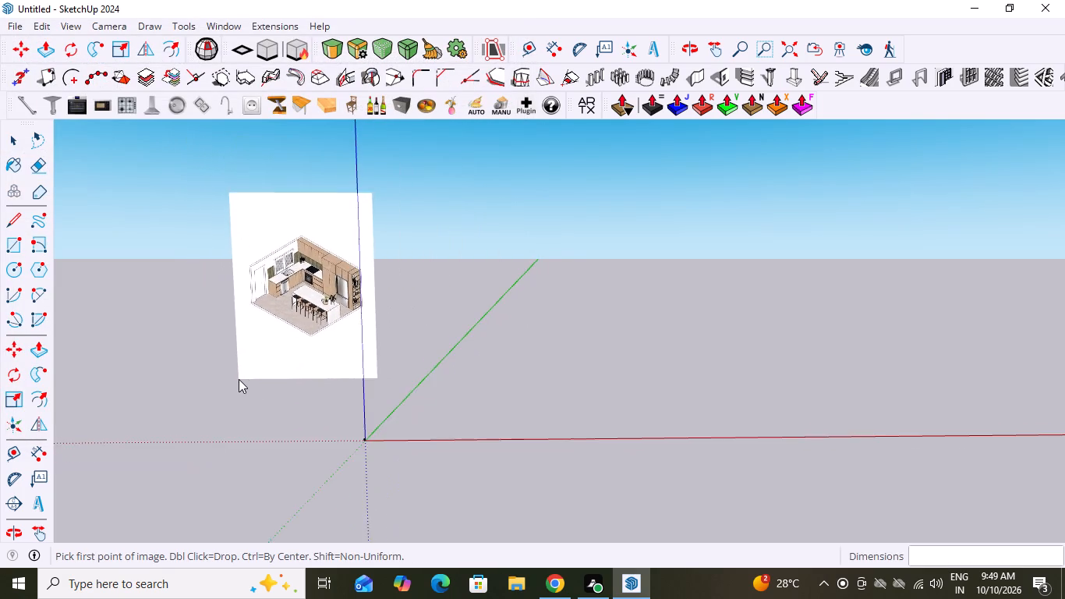
pyautogui.scroll(-1, 239, 379)
pyautogui.scroll(7, 155, 416)
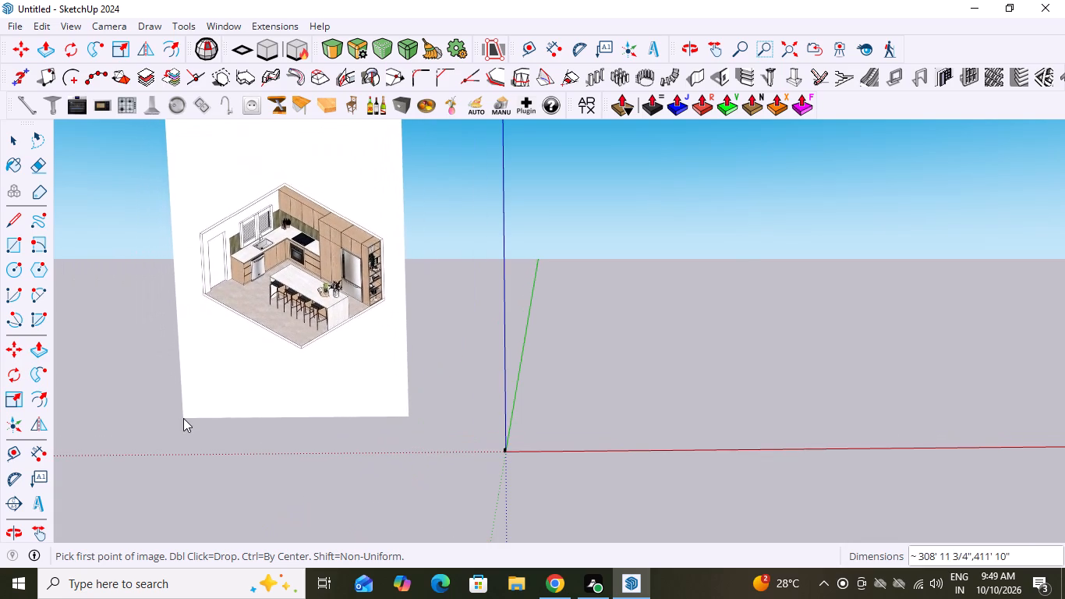
pyautogui.click(183, 418)
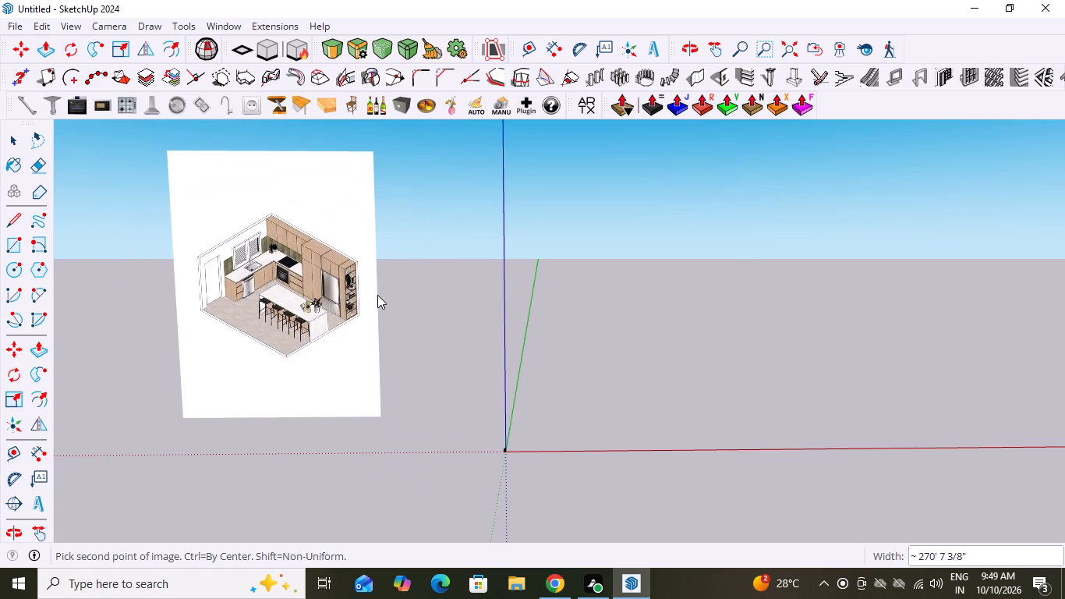
pyautogui.click(377, 295)
pyautogui.press('space')
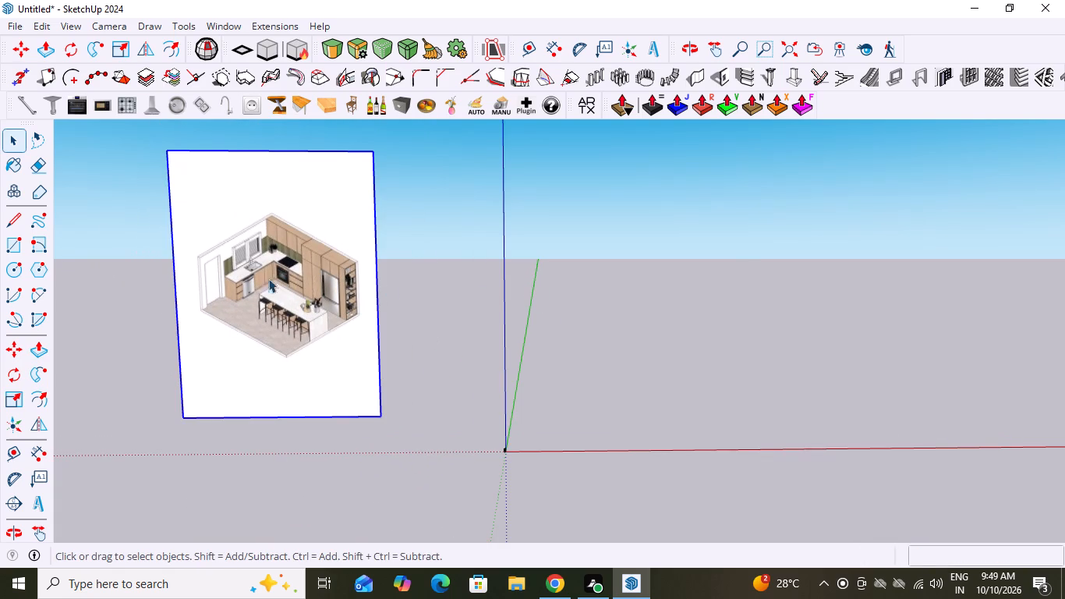
pyautogui.click(833, 318)
# Examine the kitchen reference image up close, including the cabinets, fridge, open shelving, island counter and bar stools.
pyautogui.scroll(-13, 366, 385)
pyautogui.scroll(3, 428, 414)
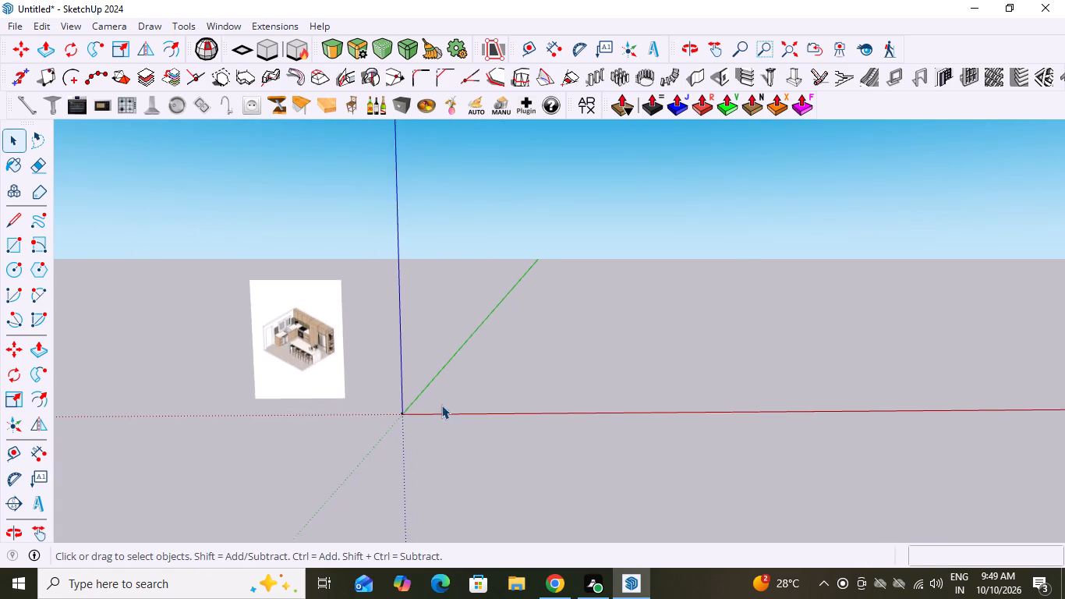
pyautogui.scroll(4, 441, 405)
pyautogui.scroll(14, 211, 299)
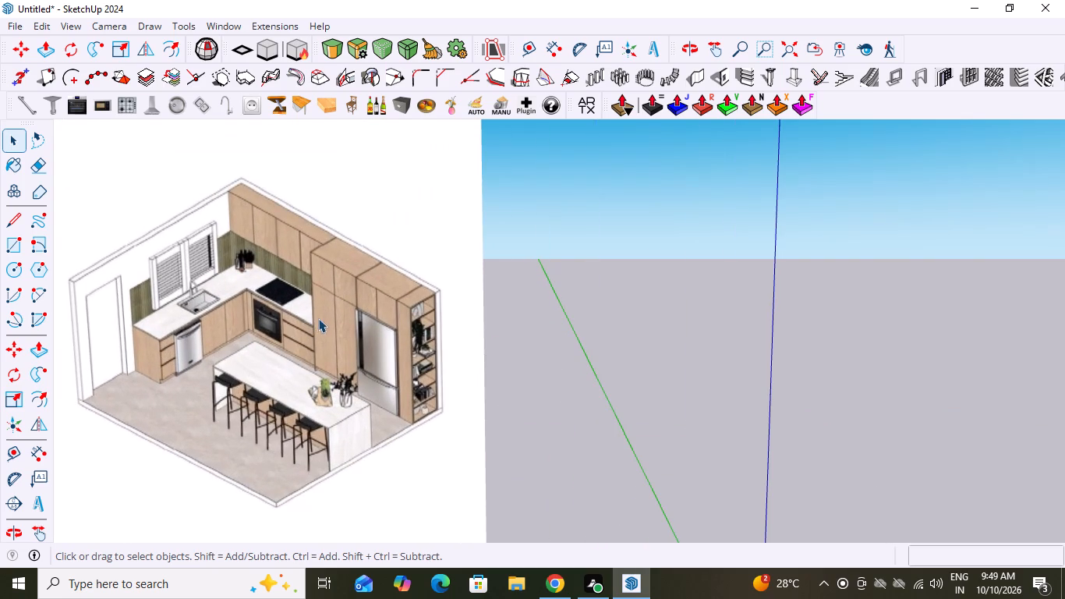
pyautogui.scroll(2, 211, 281)
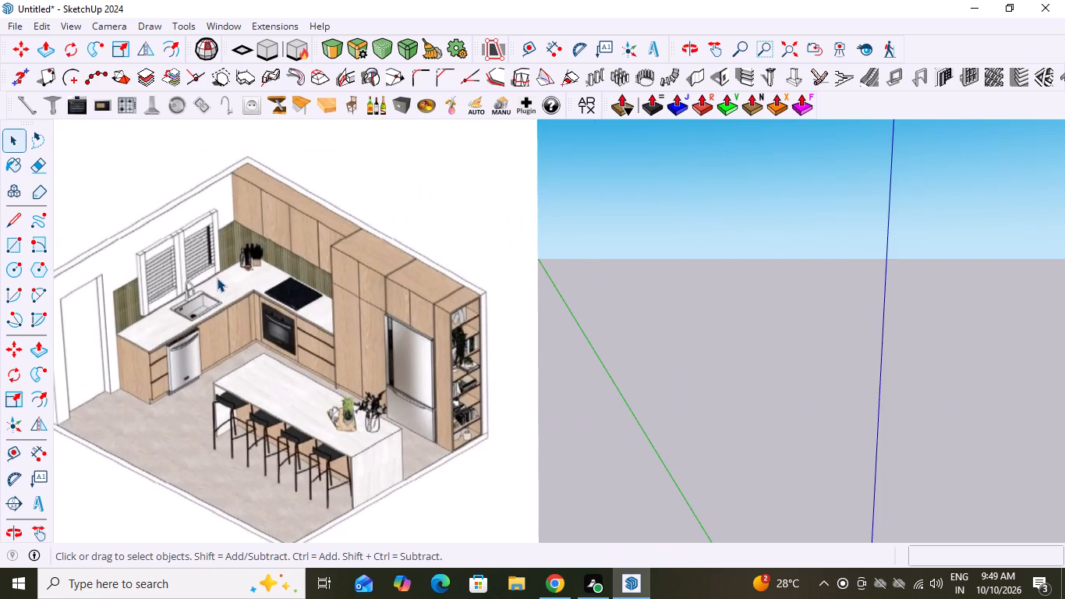
pyautogui.moveTo(269, 298); pyautogui.dragTo(366, 184, button='middle')
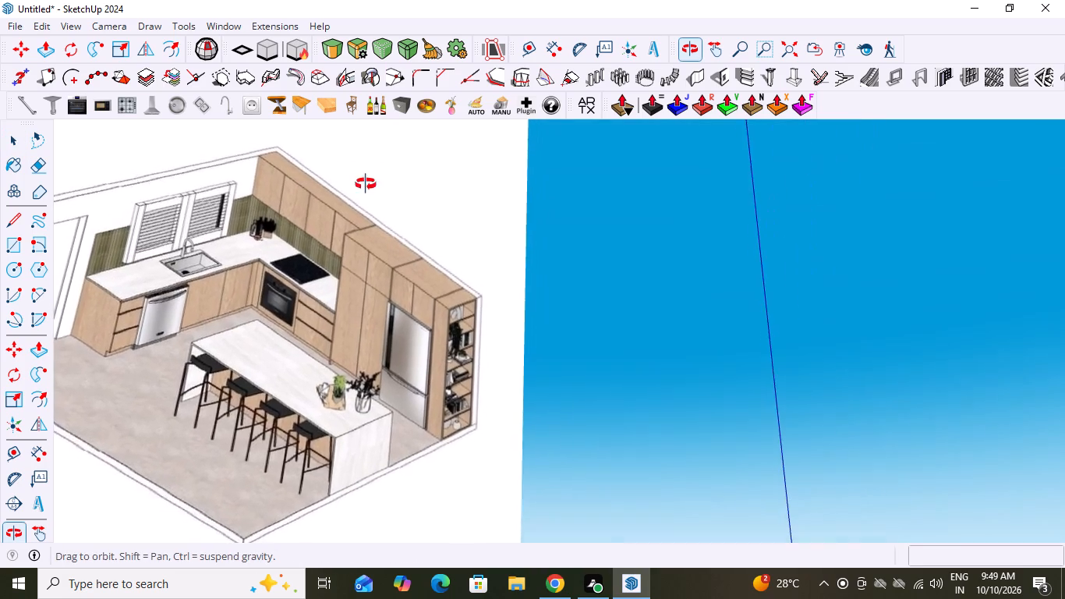
pyautogui.moveTo(366, 184); pyautogui.dragTo(257, 249, button='middle')
pyautogui.scroll(-1, 257, 249)
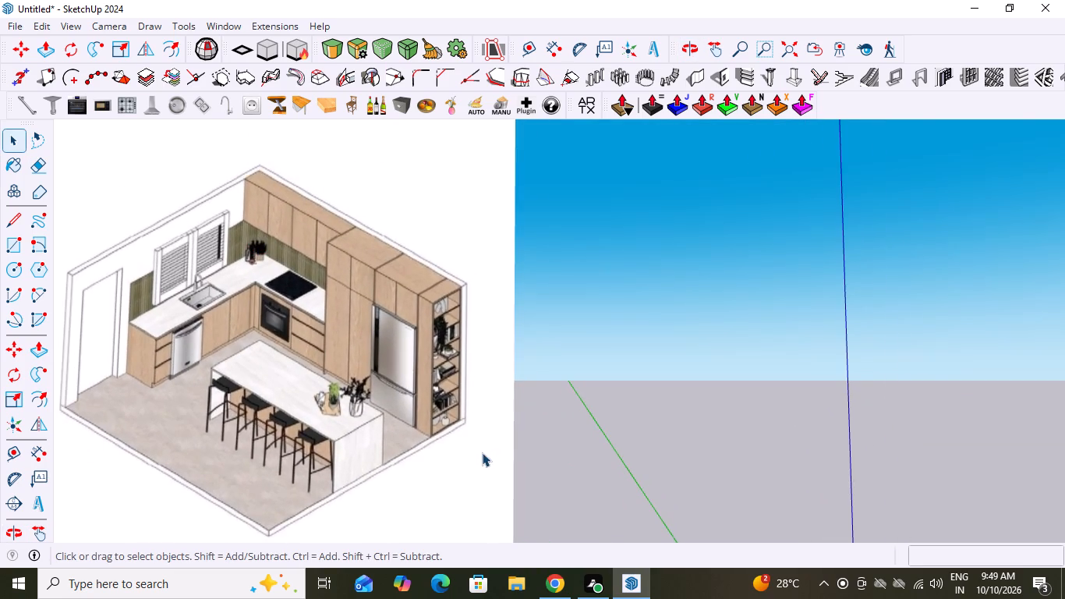
pyautogui.scroll(11, 482, 452)
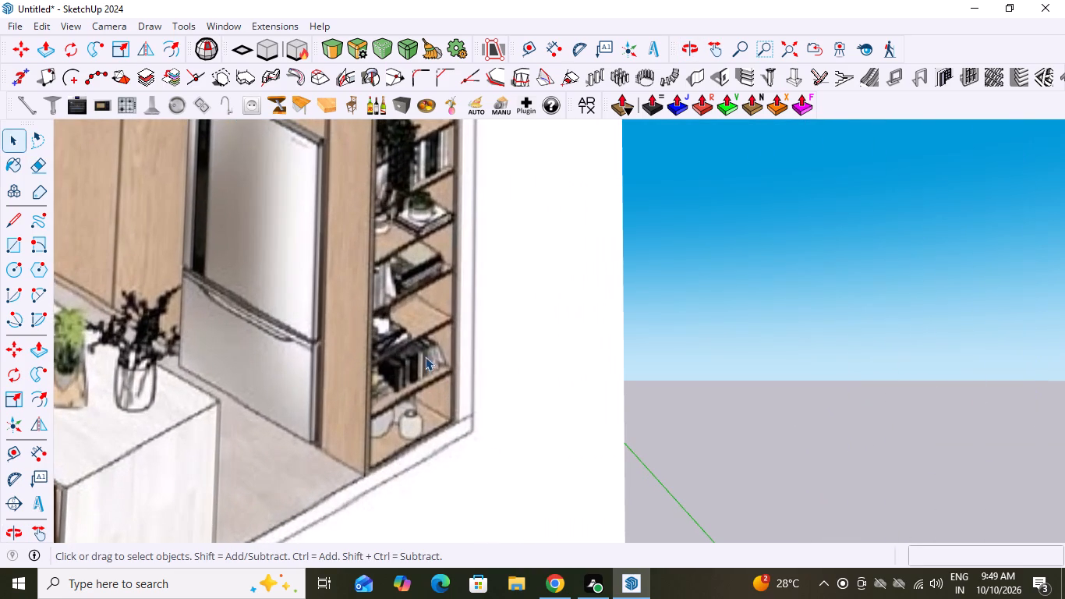
pyautogui.scroll(-6, 465, 345)
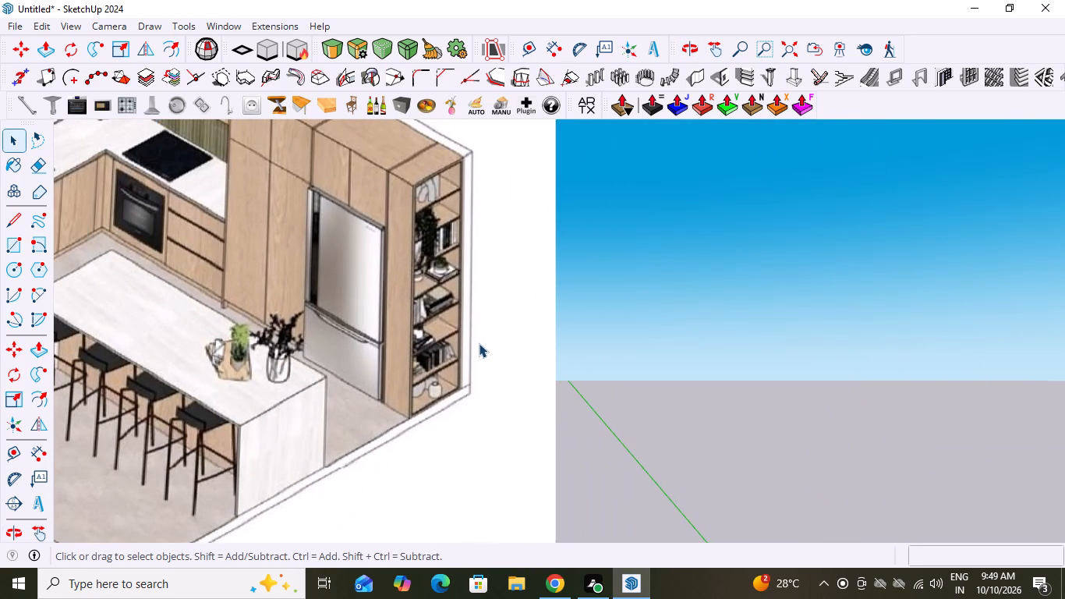
pyautogui.scroll(-8, 479, 343)
pyautogui.middleClick(395, 384)
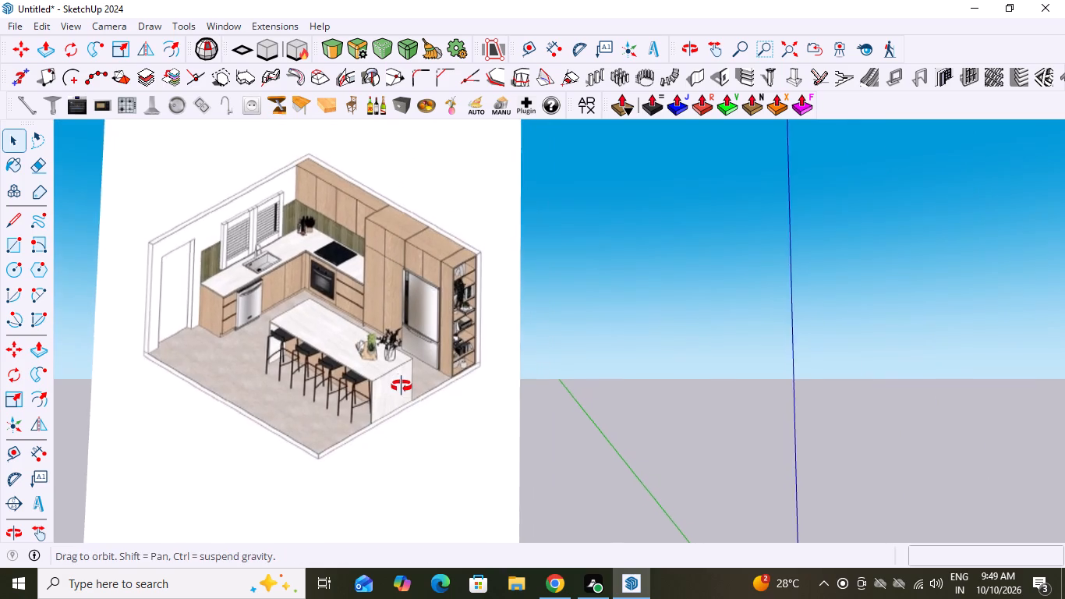
pyautogui.scroll(10, 332, 406)
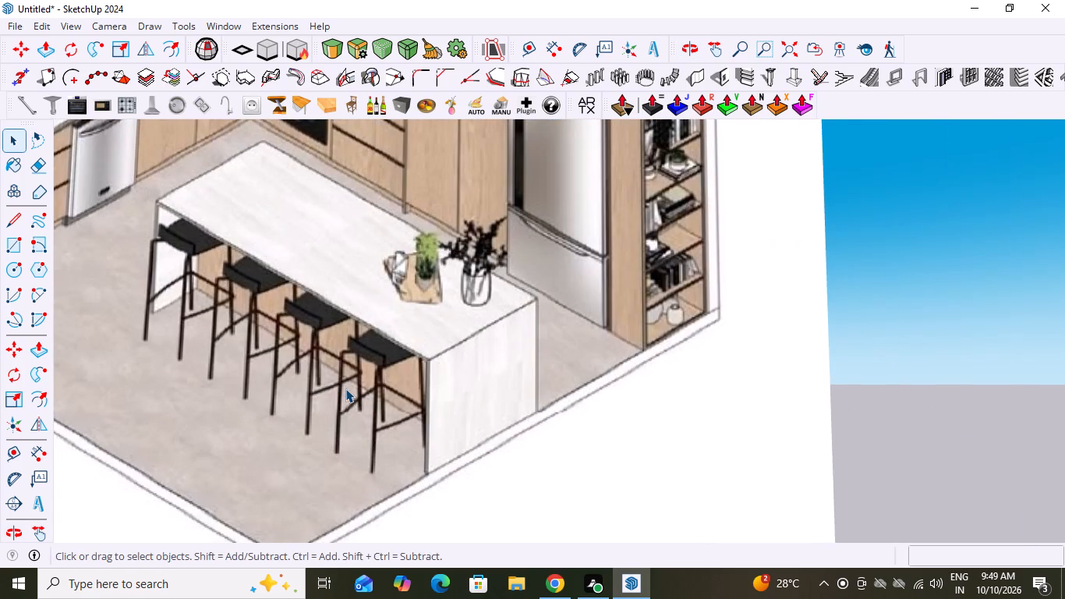
pyautogui.scroll(2, 378, 388)
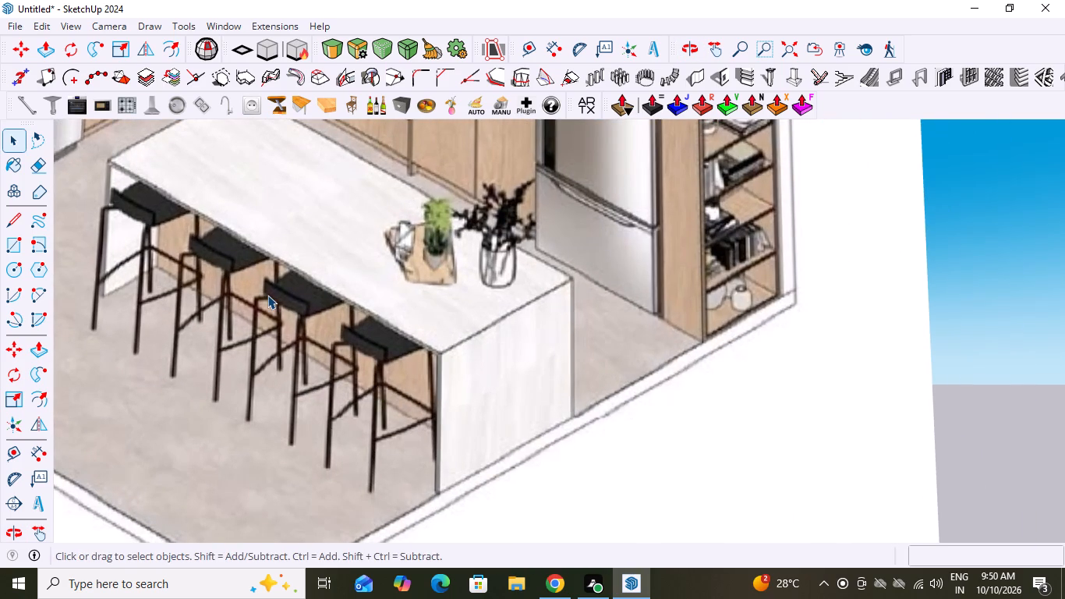
pyautogui.scroll(3, 267, 295)
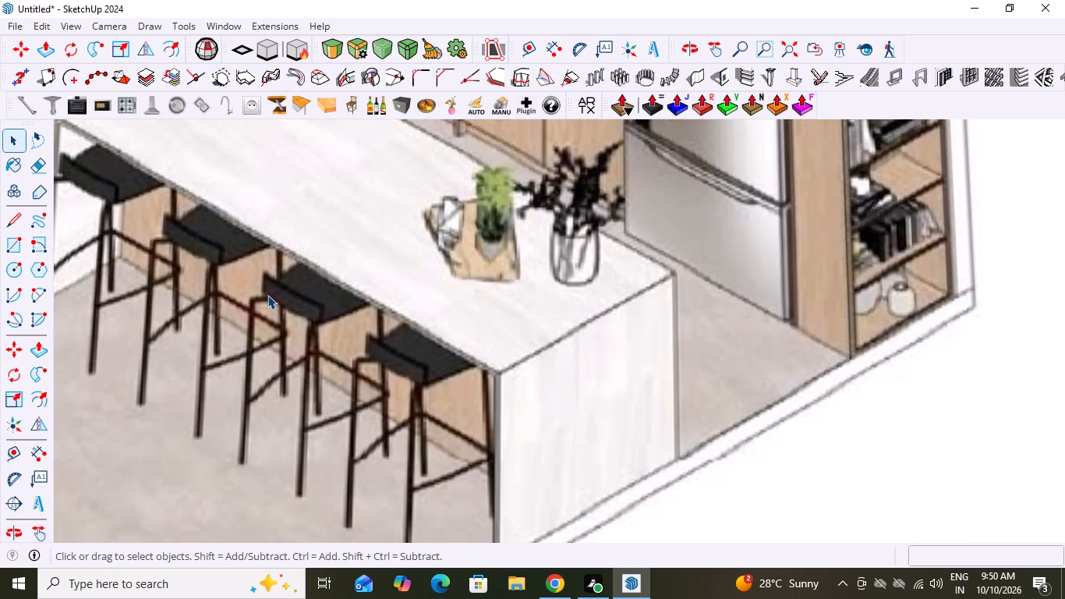
pyautogui.scroll(-5, 267, 295)
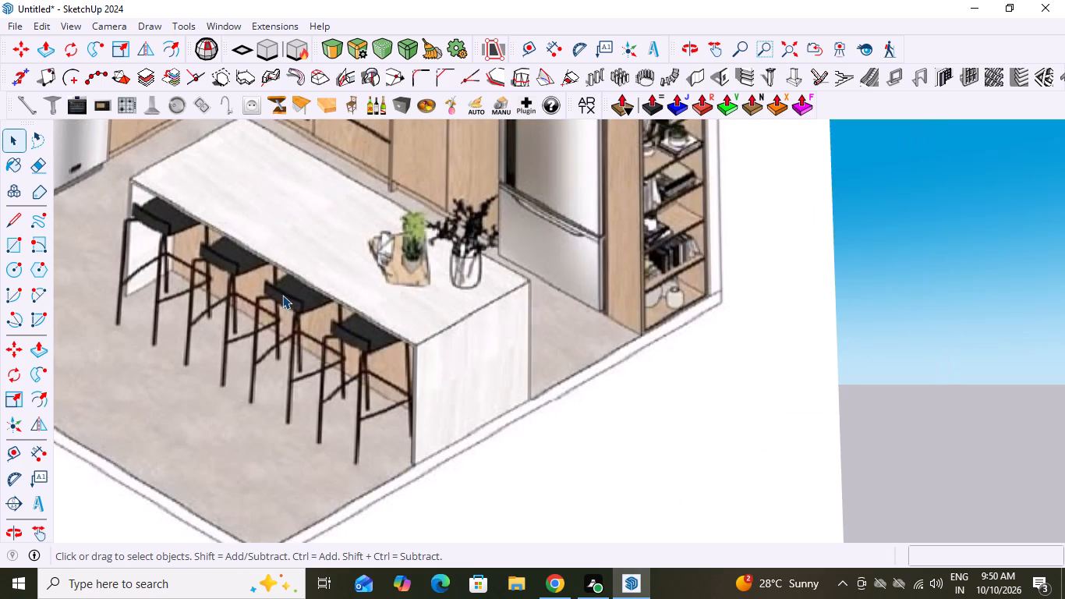
pyautogui.scroll(-3, 282, 295)
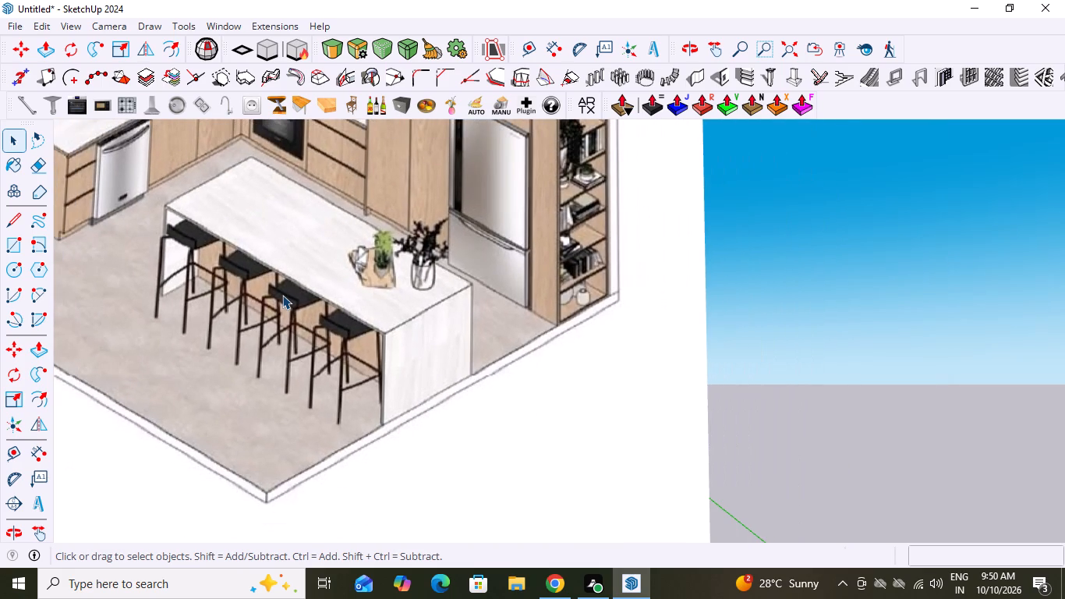
pyautogui.scroll(-7, 272, 295)
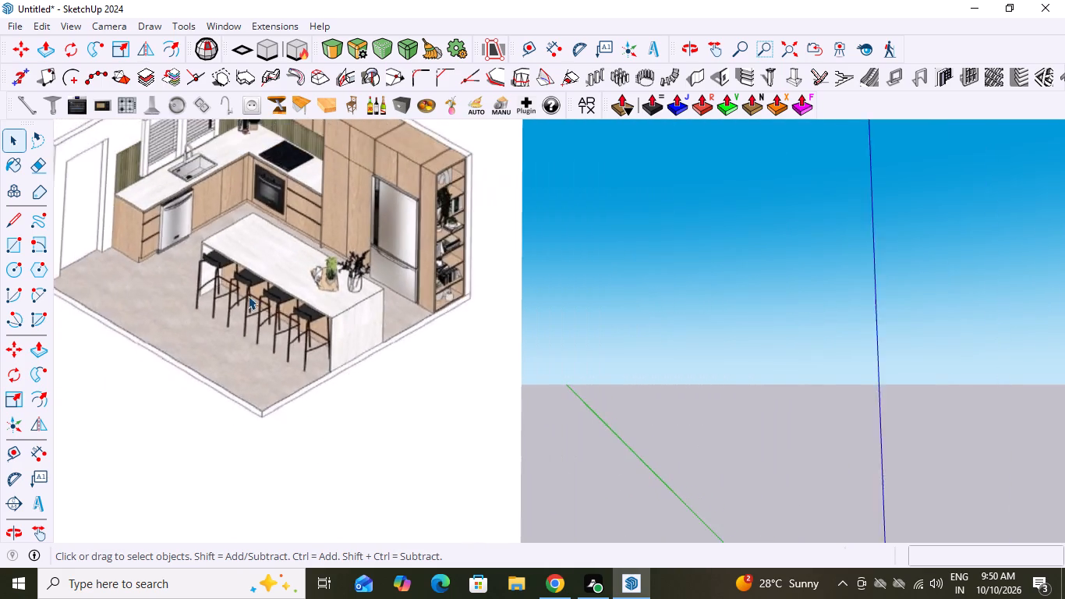
pyautogui.scroll(-14, 246, 296)
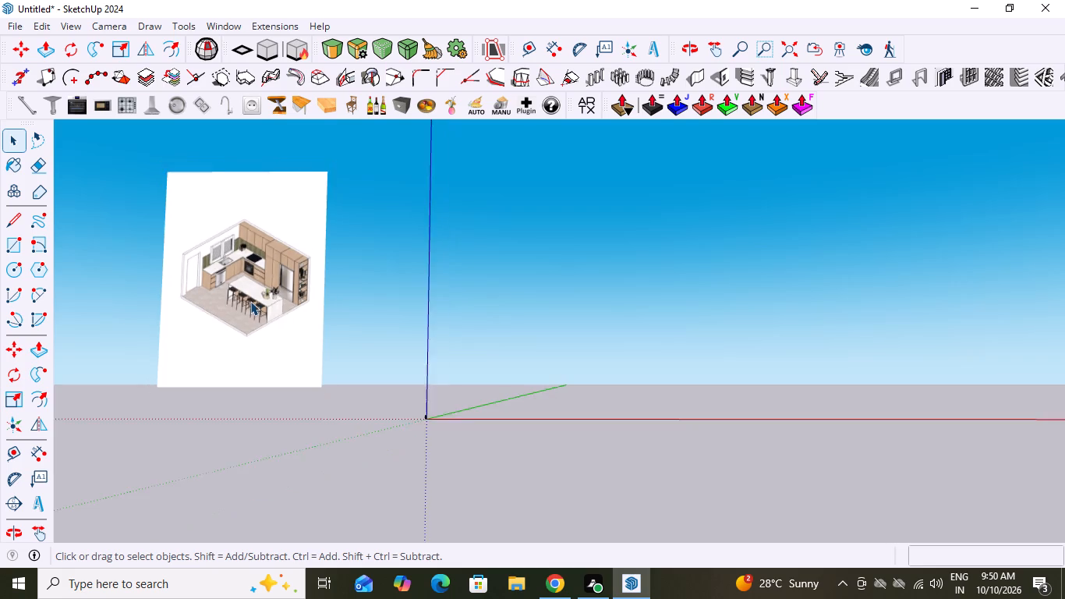
pyautogui.scroll(-2, 250, 301)
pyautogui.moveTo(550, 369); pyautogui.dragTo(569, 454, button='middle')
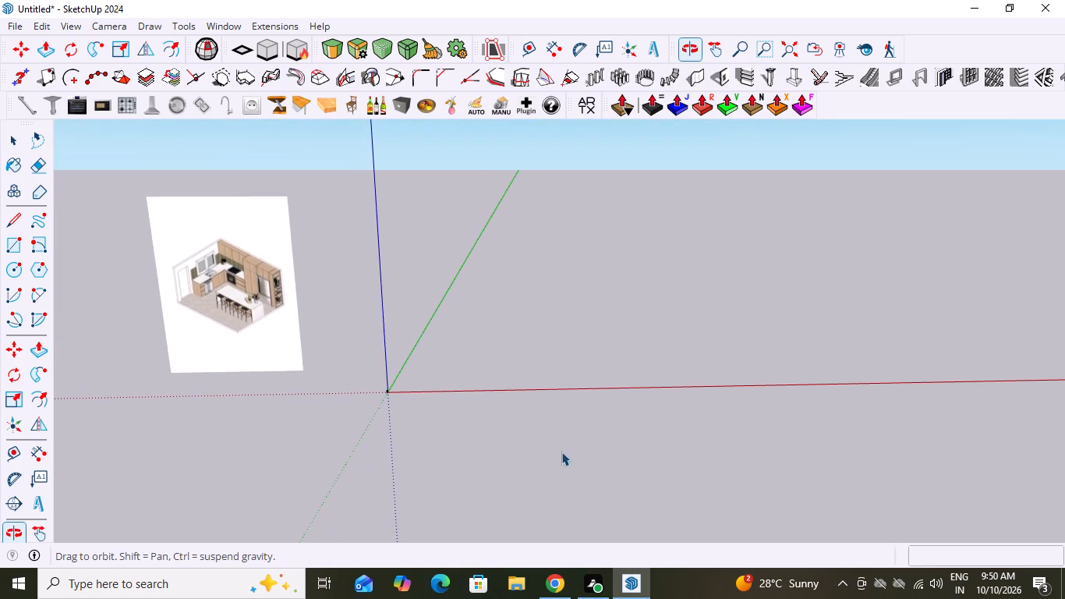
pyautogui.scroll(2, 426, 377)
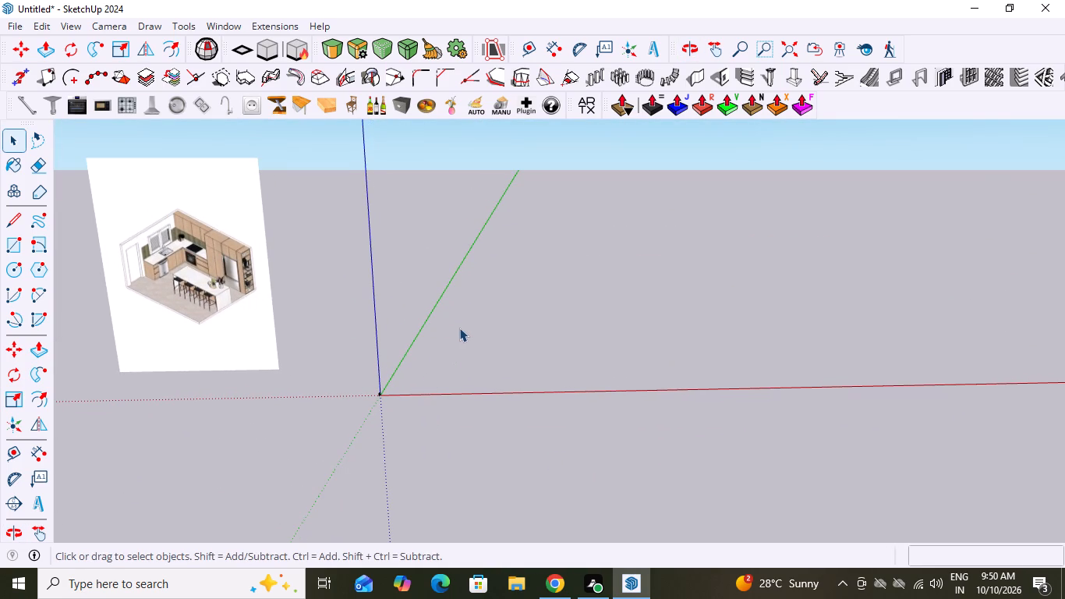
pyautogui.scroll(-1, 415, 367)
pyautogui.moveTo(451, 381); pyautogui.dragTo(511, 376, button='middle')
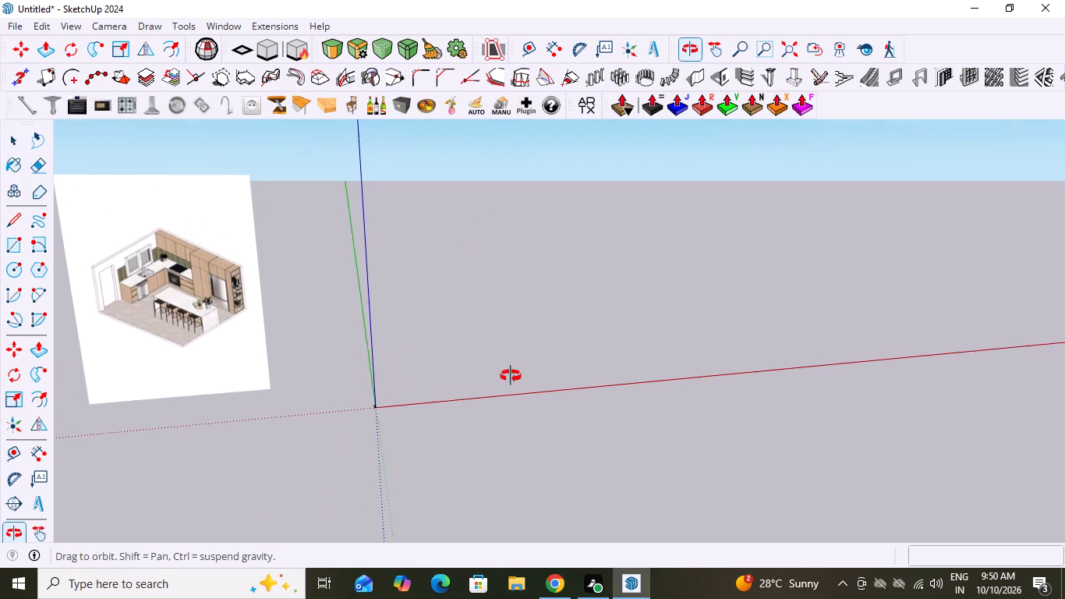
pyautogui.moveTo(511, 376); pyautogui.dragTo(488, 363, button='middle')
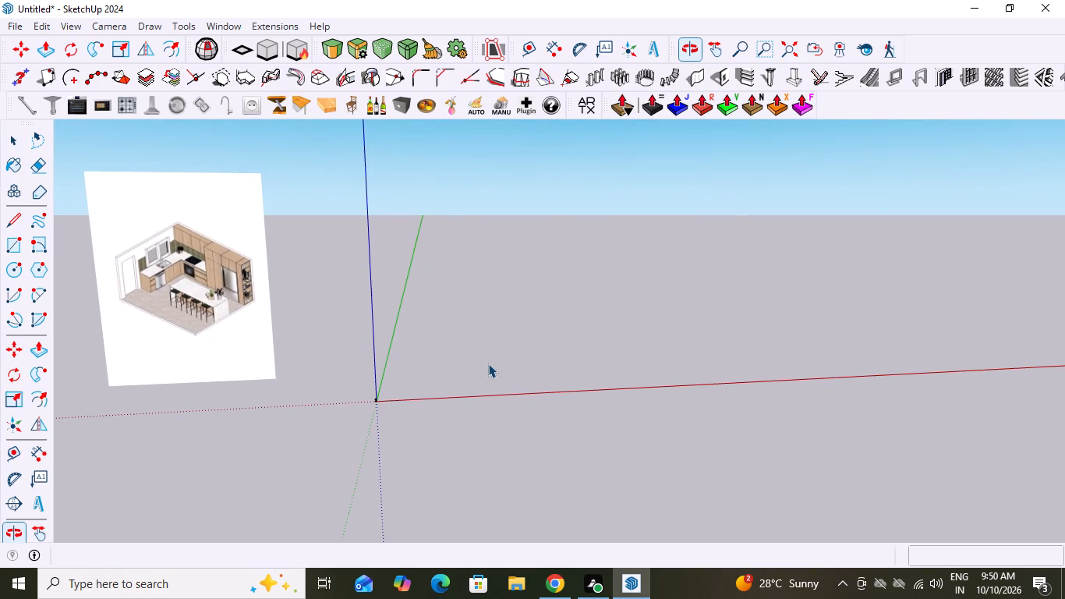
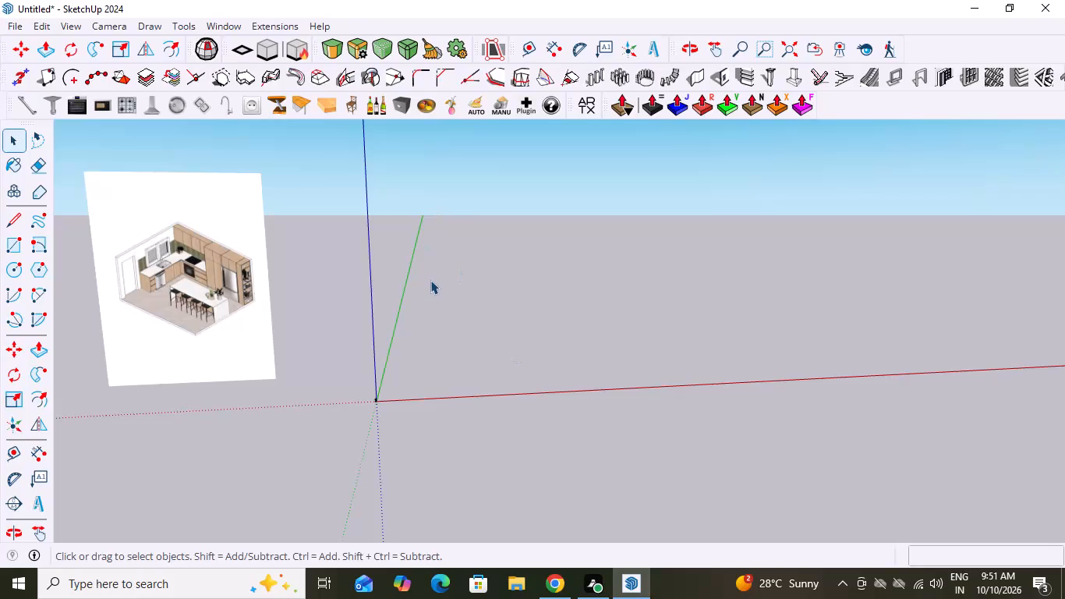
# Draw a flat rectangle on the ground plane beside the red axis near the origin, about 213' 9" by 260' 4".
pyautogui.press('r')
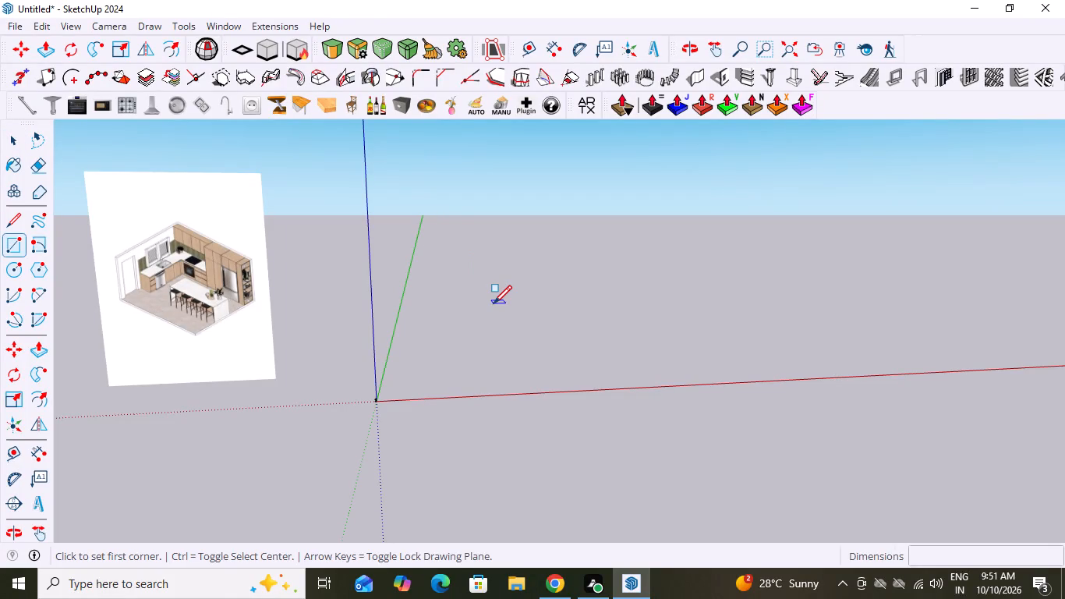
pyautogui.press('Left')
pyautogui.press('Up')
pyautogui.click(444, 358)
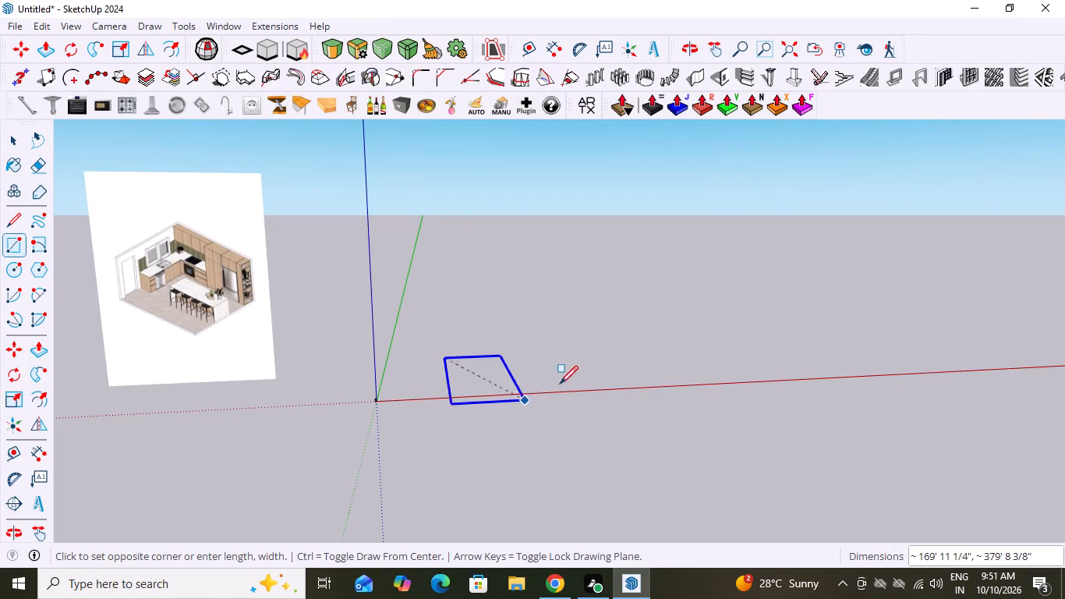
pyautogui.click(550, 379)
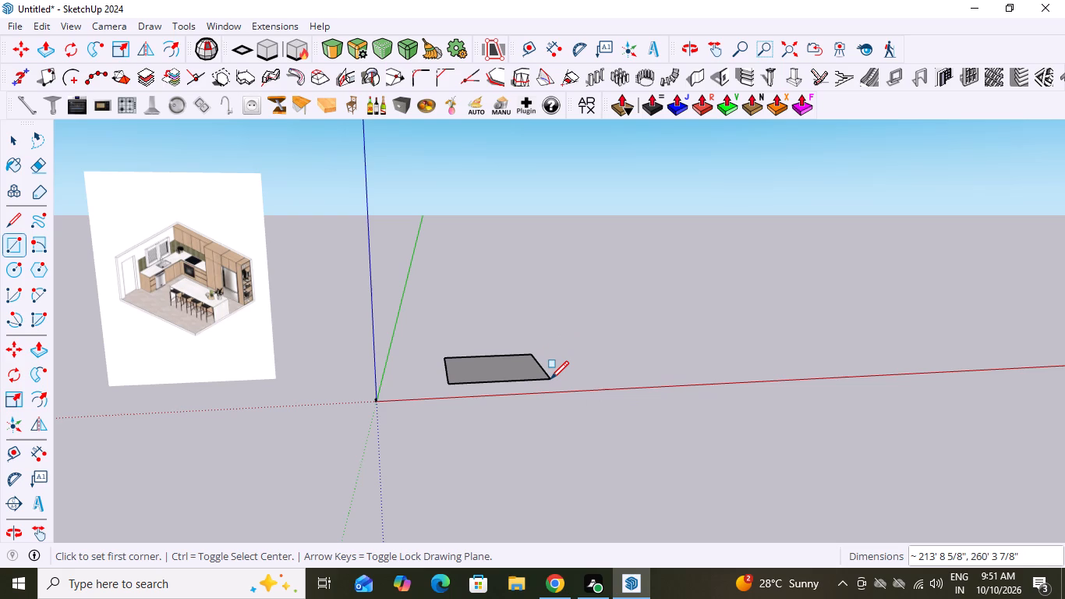
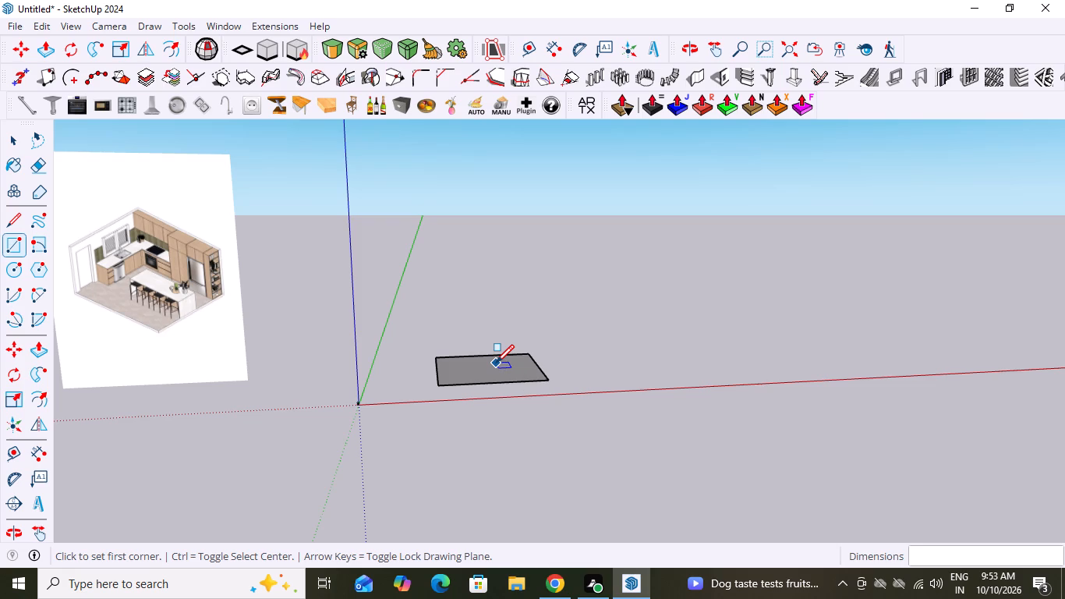
# Draw a second flat ground rectangle, about 185' 2" by 259' 9", beside the first one, farther along the red axis.
pyautogui.click(567, 344)
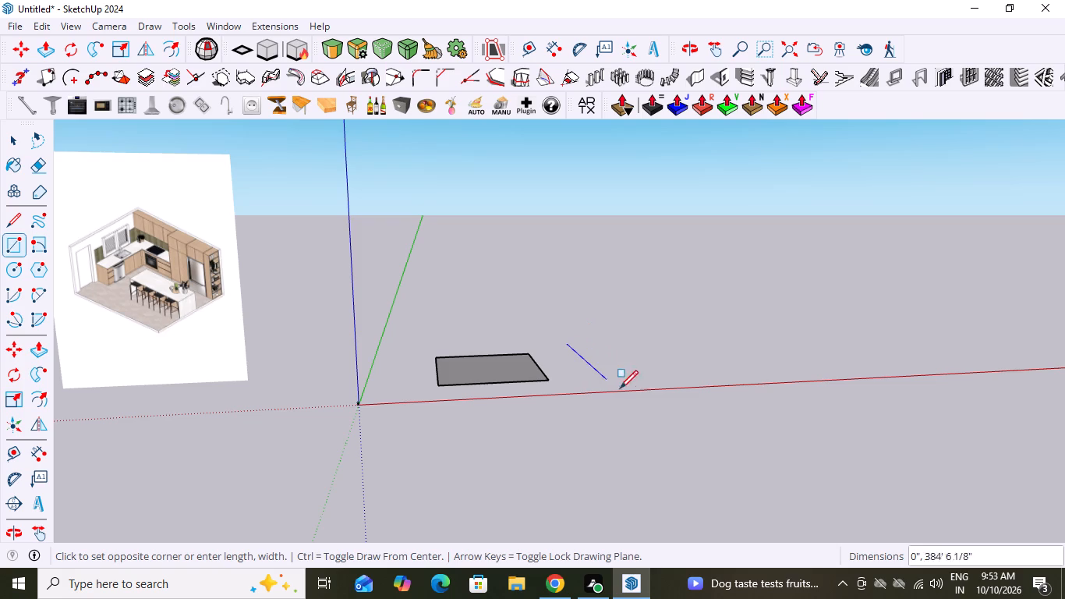
pyautogui.click(674, 363)
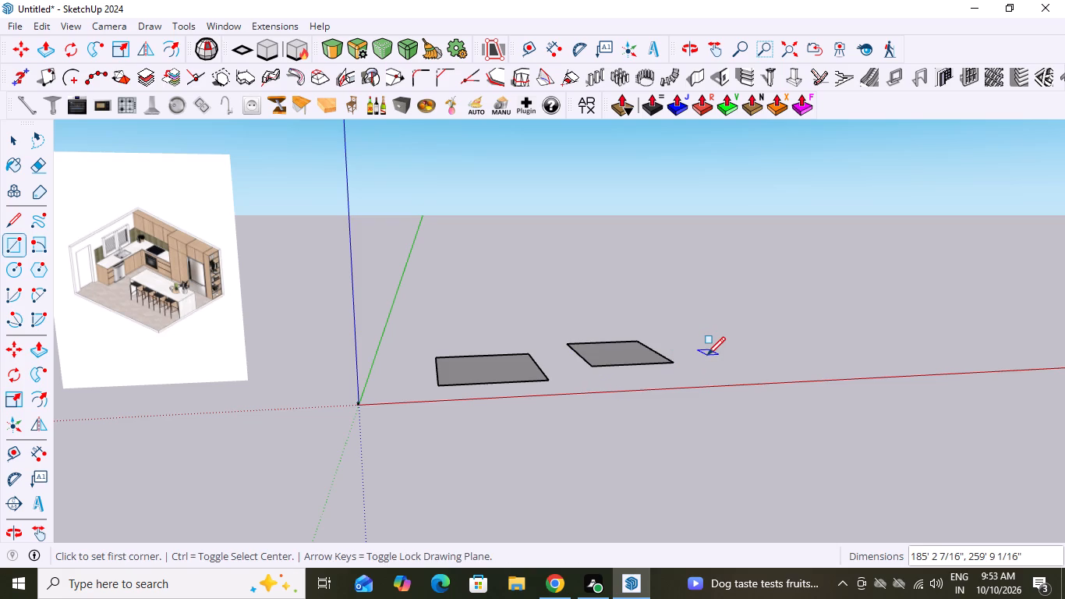
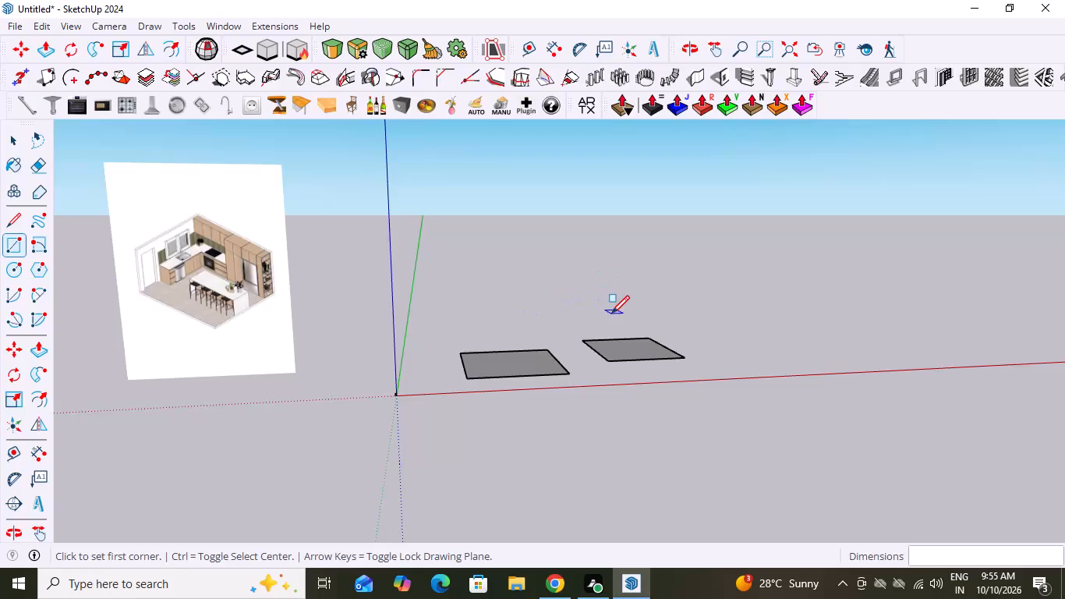
# Draw a third flat ground rectangle, about 155' by 386', beyond the second one, farther along the red axis.
pyautogui.click(693, 326)
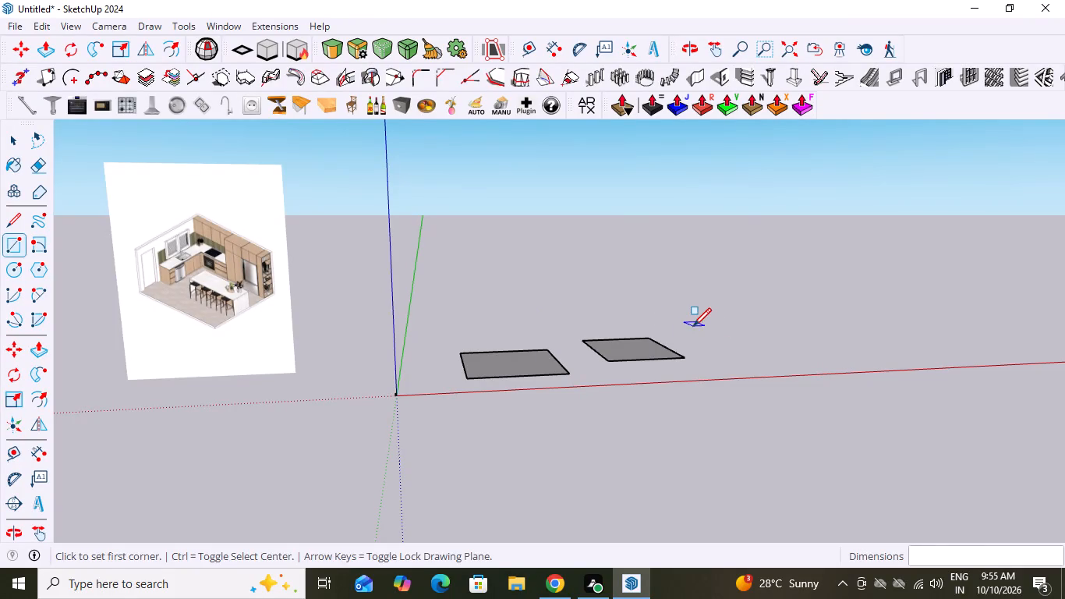
pyautogui.click(812, 349)
# Draw a fourth flat ground rectangle, about 161' 9" by 1080' 7", behind the first one along the green axis.
pyautogui.click(452, 290)
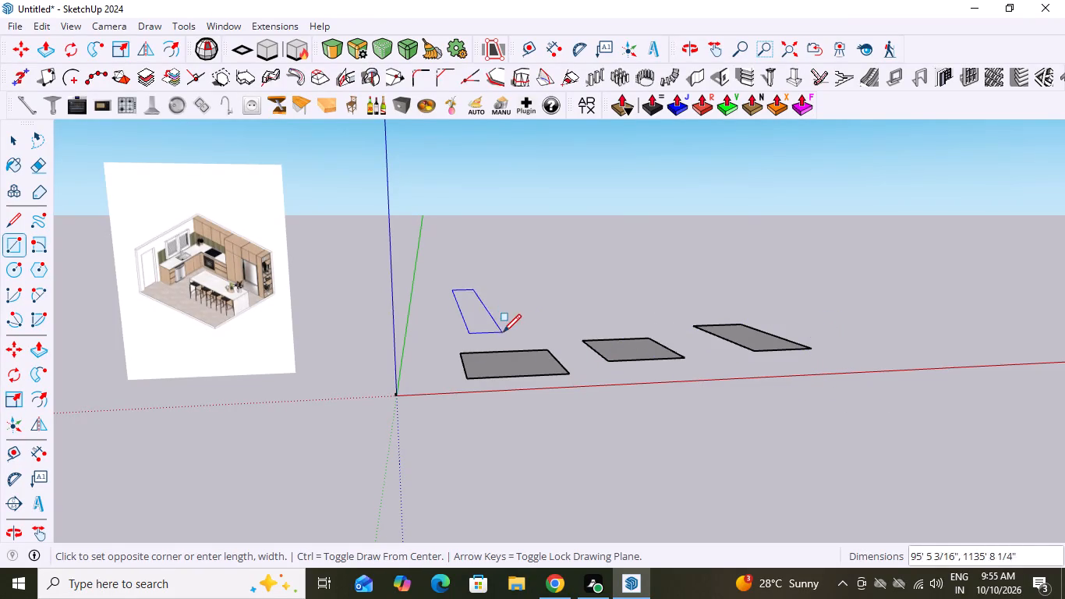
pyautogui.click(523, 328)
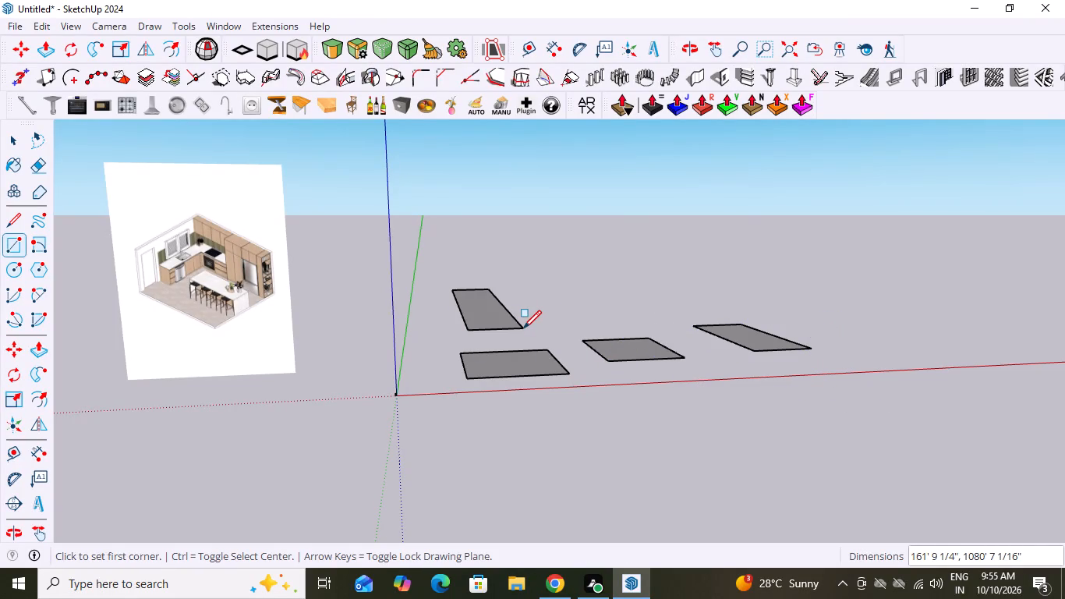
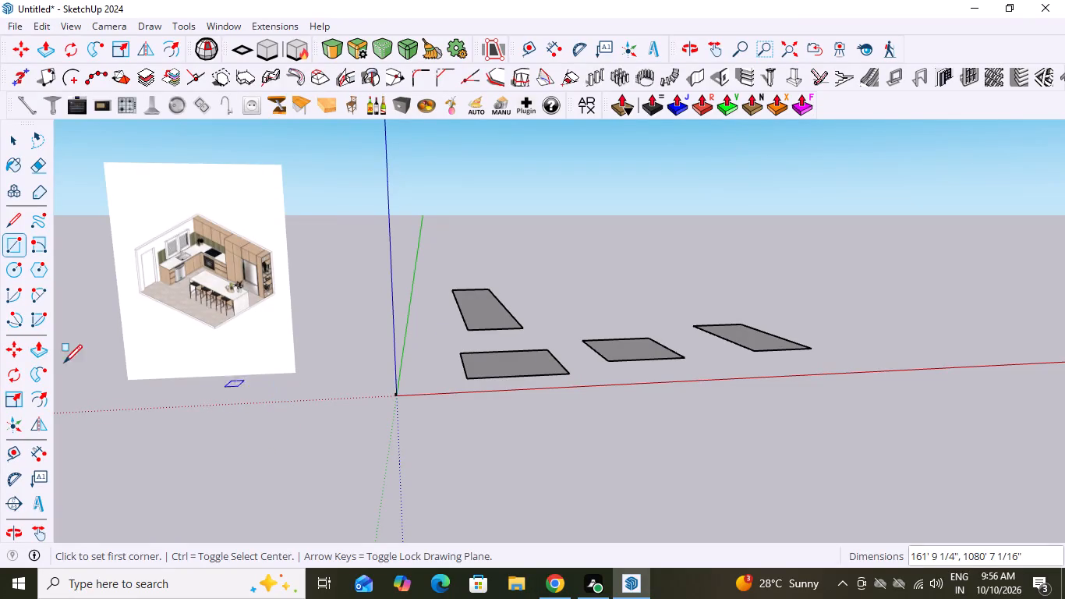
# Examine the kitchen reference picture closely, including the L-shaped counter, appliances, tall cabinets, shelving and island with stools.
pyautogui.scroll(-6, 414, 339)
pyautogui.scroll(8, 369, 314)
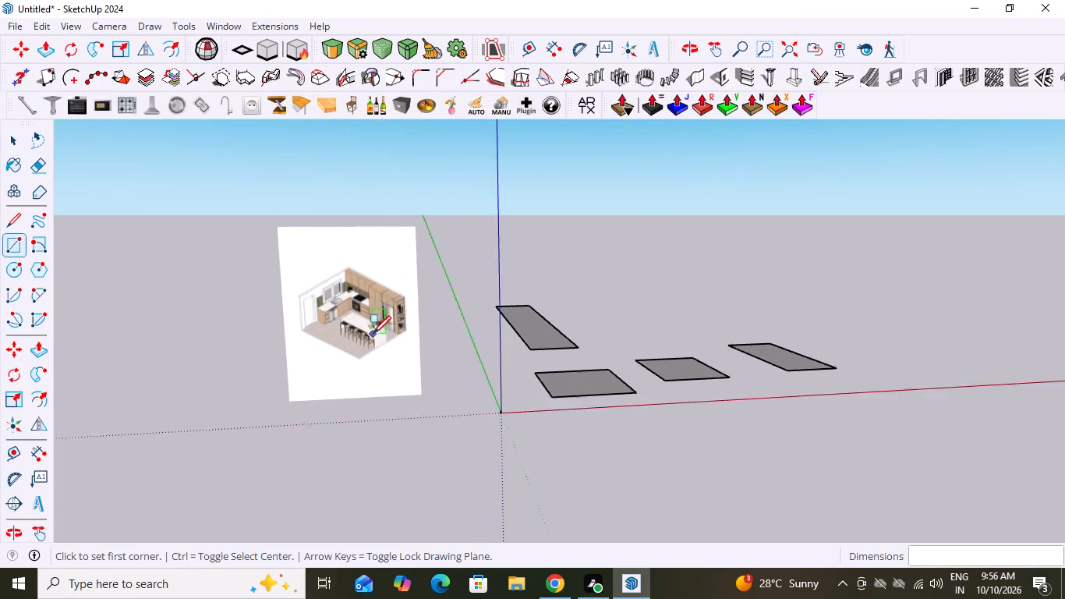
pyautogui.scroll(10, 373, 334)
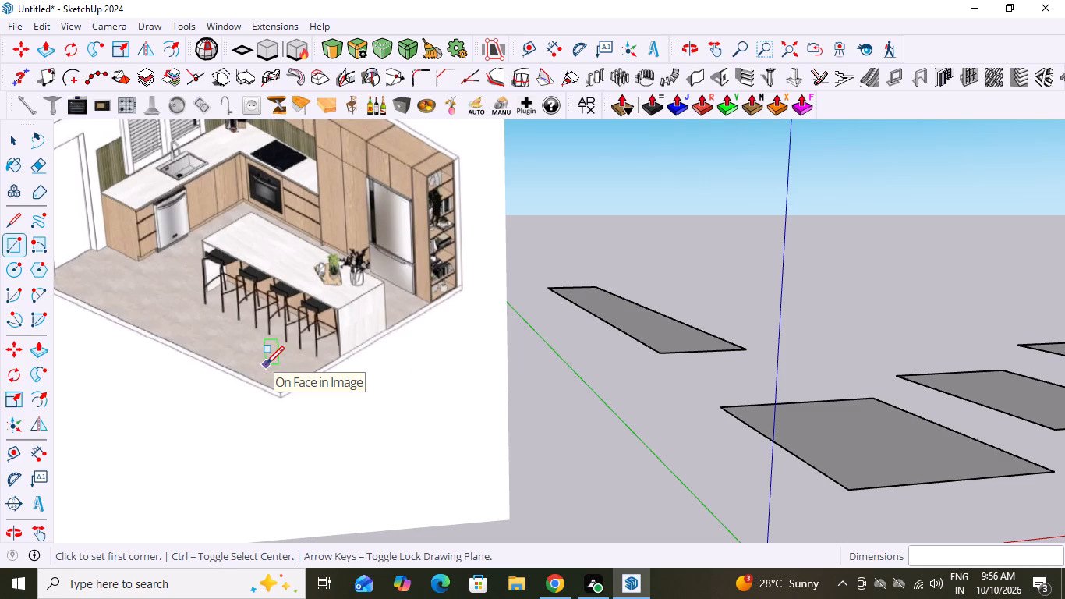
pyautogui.scroll(-8, 267, 367)
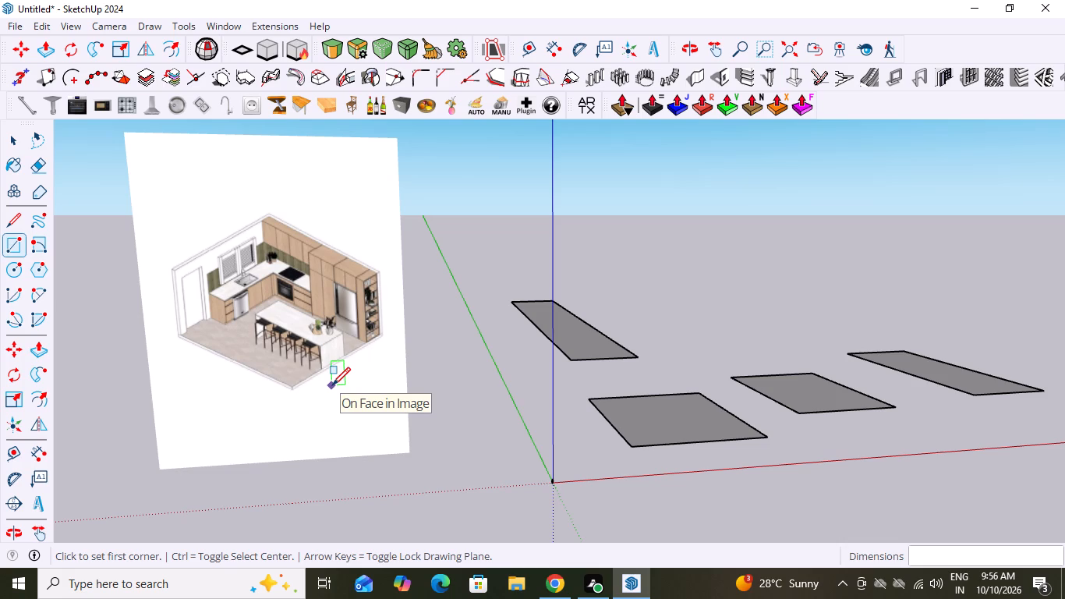
pyautogui.scroll(2, 278, 331)
pyautogui.scroll(-3, 290, 292)
pyautogui.scroll(9, 296, 268)
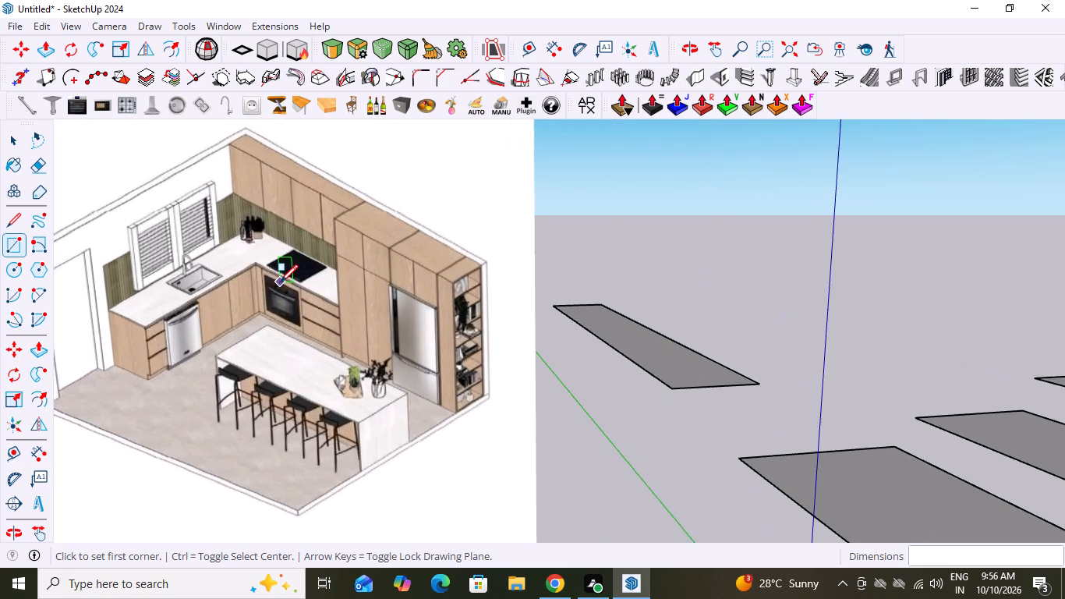
pyautogui.scroll(2, 280, 282)
pyautogui.scroll(-4, 320, 306)
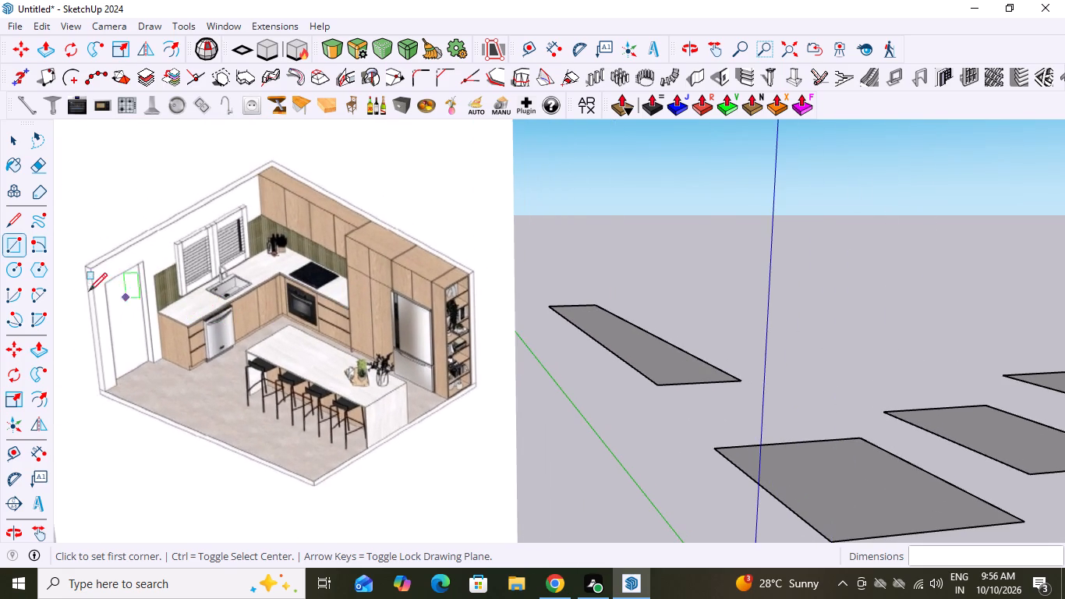
pyautogui.scroll(1, 89, 279)
pyautogui.scroll(3, 207, 278)
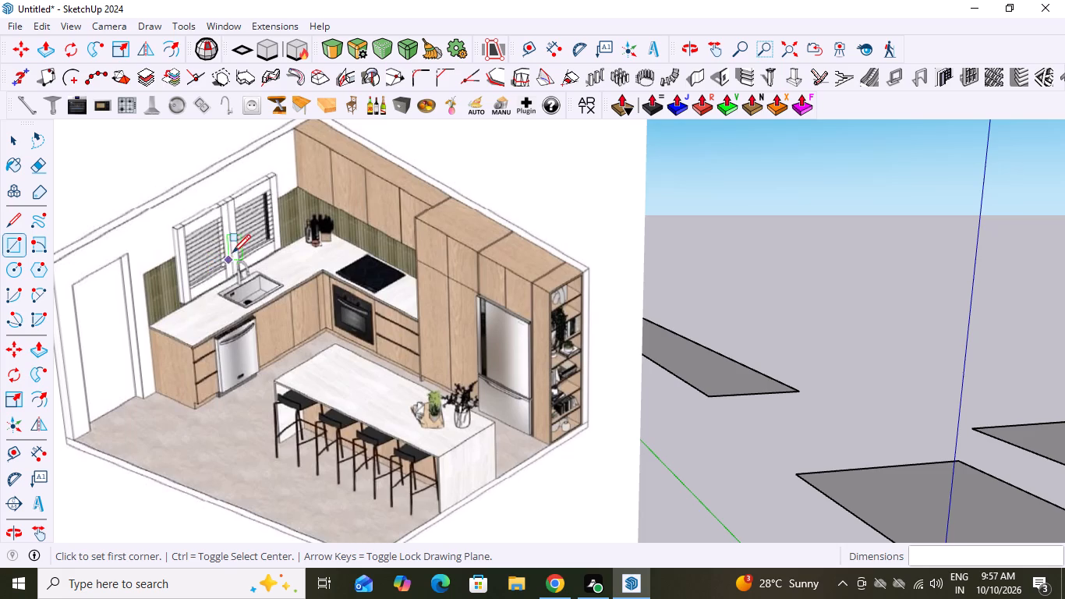
pyautogui.scroll(2, 234, 244)
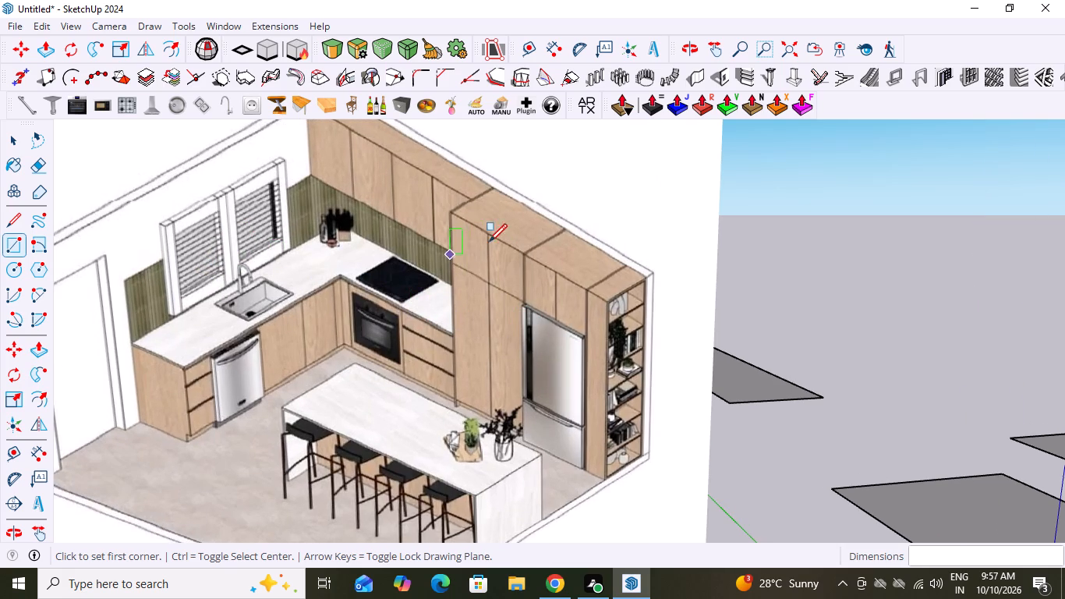
pyautogui.scroll(-1, 395, 314)
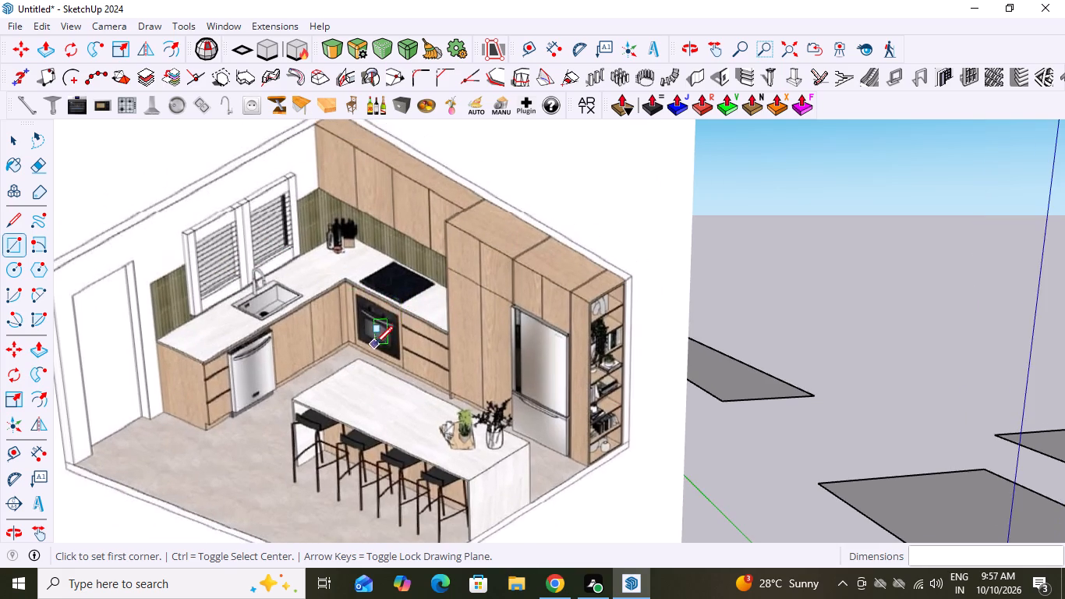
pyautogui.moveTo(406, 308); pyautogui.dragTo(448, 258, button='middle')
pyautogui.scroll(10, 422, 392)
pyautogui.moveTo(433, 385); pyautogui.dragTo(416, 371, button='middle')
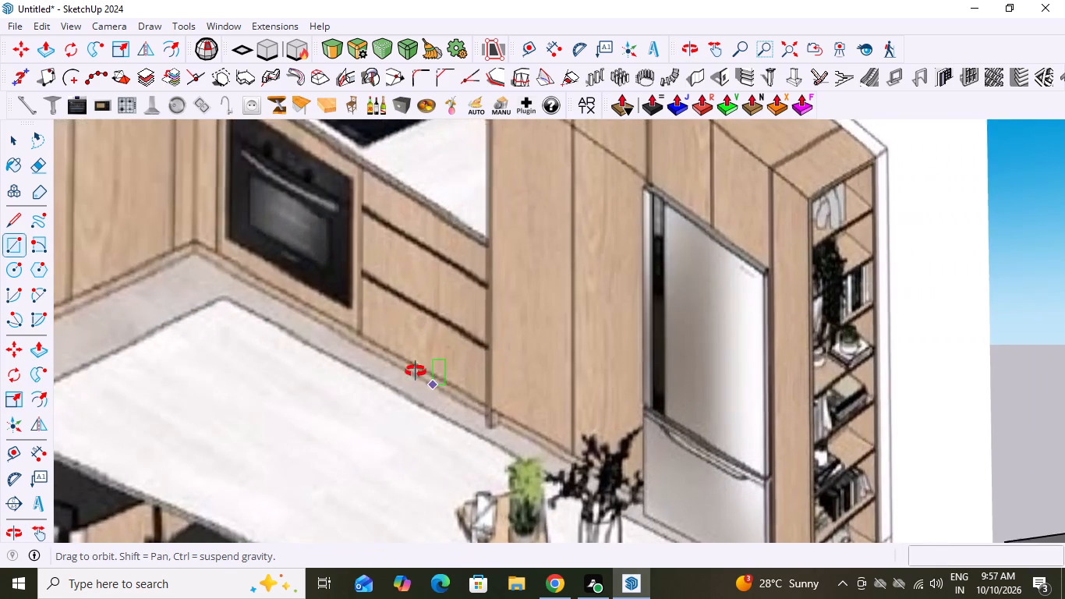
pyautogui.moveTo(416, 371); pyautogui.dragTo(357, 286, button='middle')
pyautogui.scroll(-6, 323, 338)
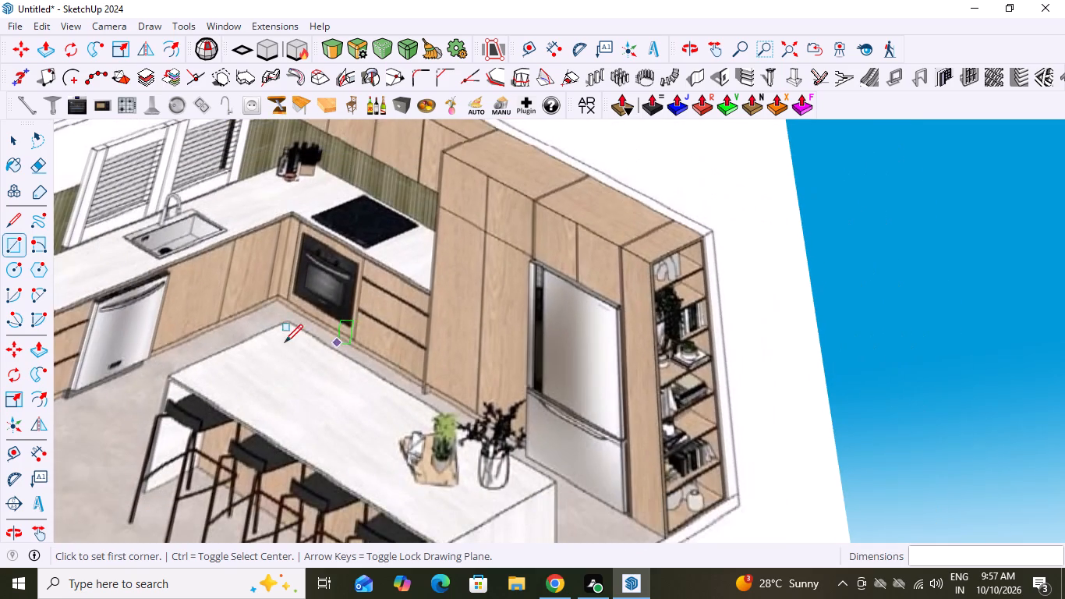
pyautogui.scroll(-5, 236, 337)
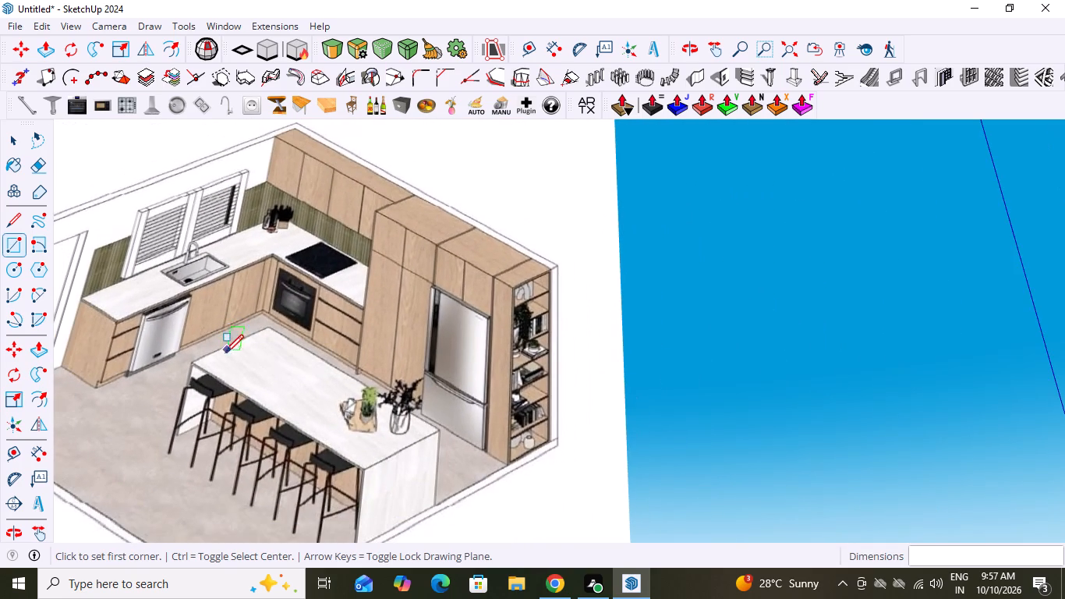
pyautogui.scroll(2, 107, 406)
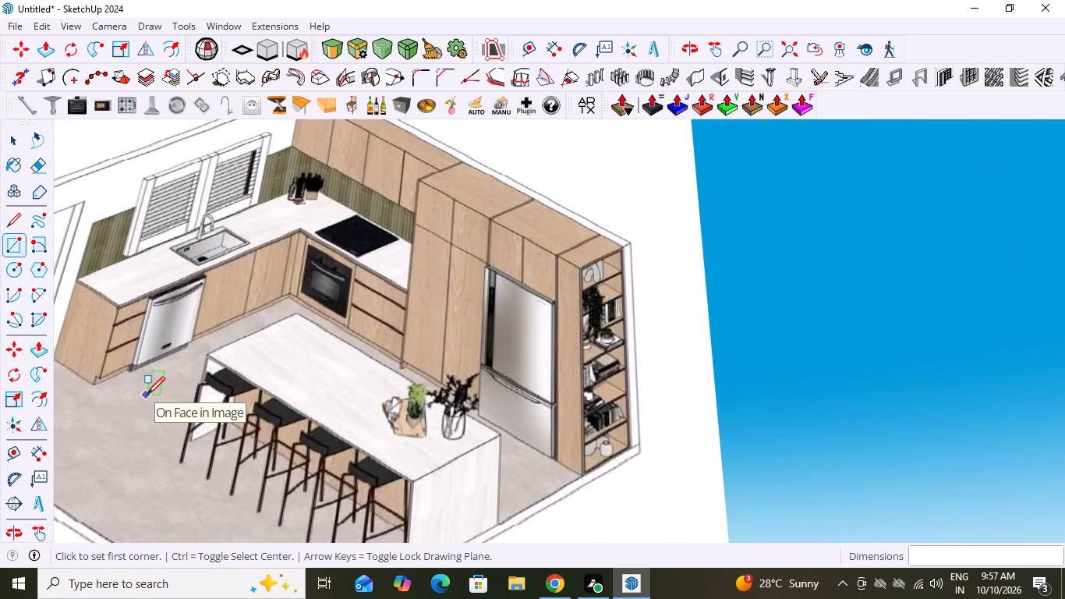
pyautogui.scroll(-10, 51, 384)
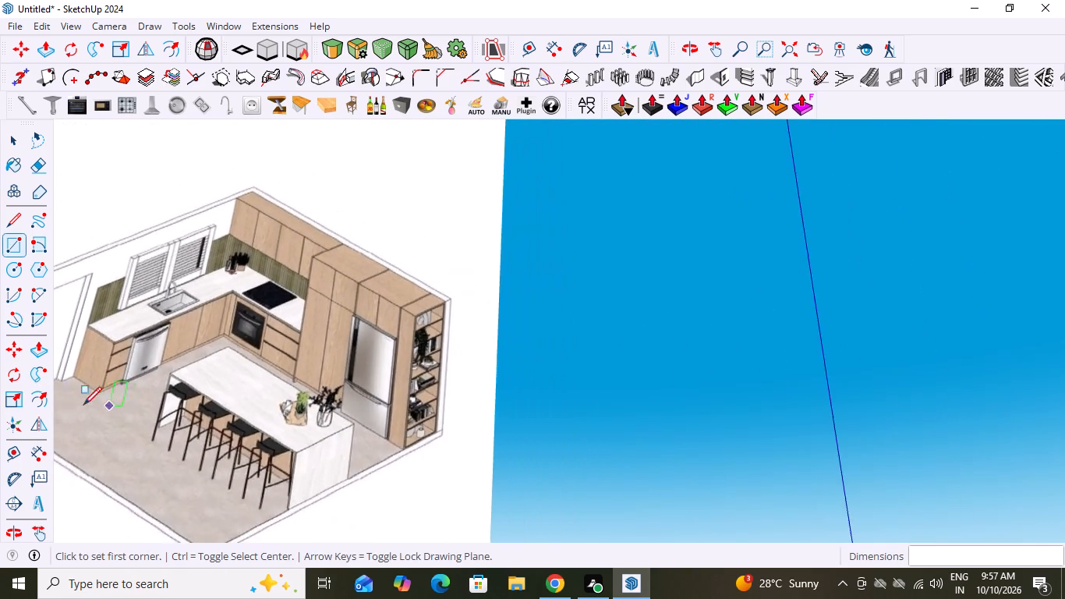
pyautogui.scroll(-11, 83, 405)
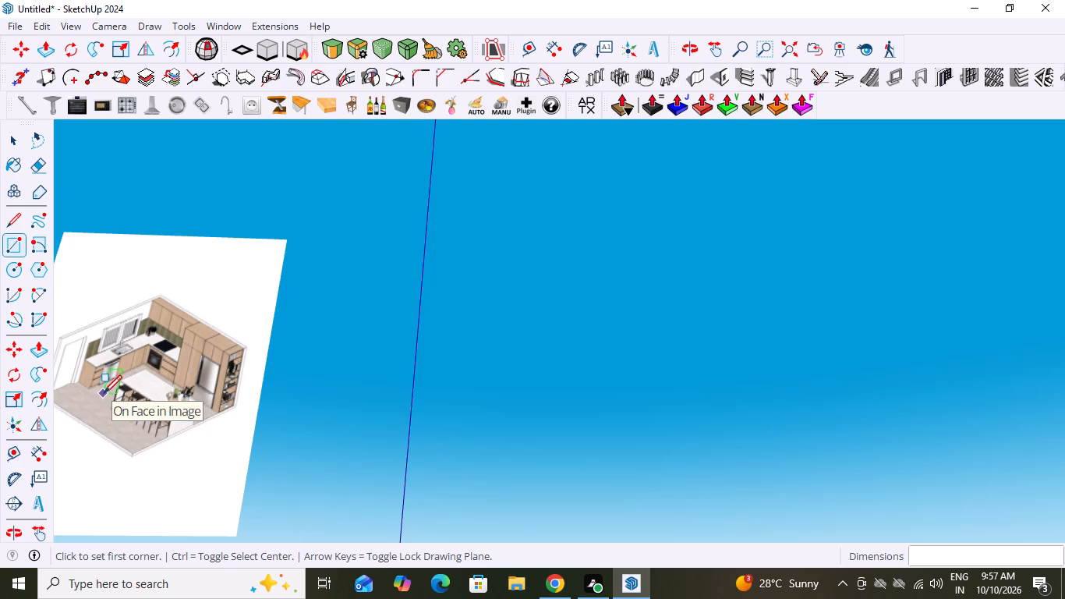
pyautogui.scroll(-14, 160, 385)
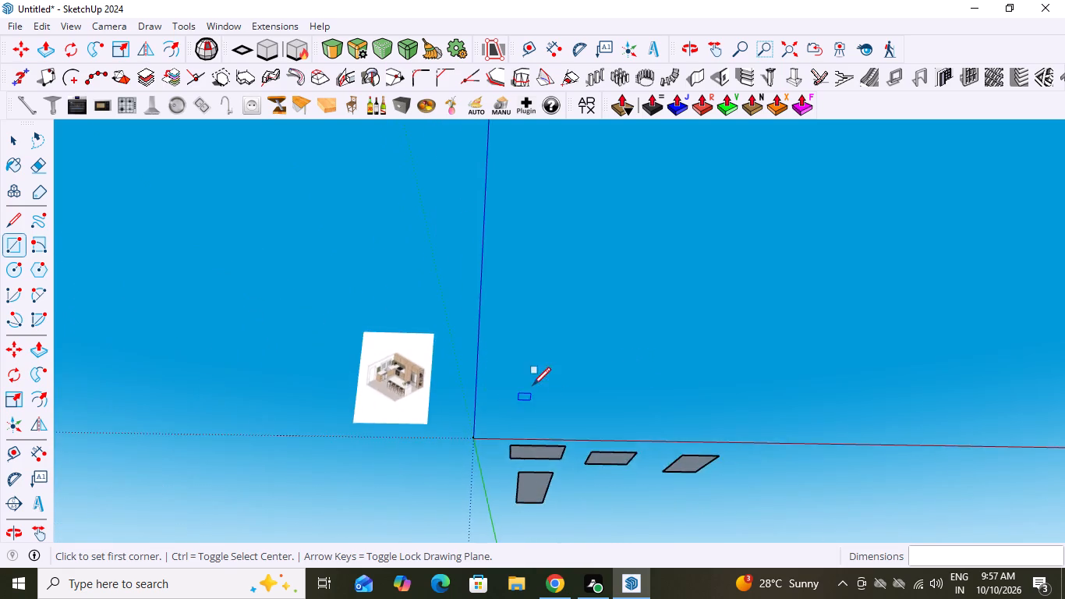
# Delete all four flat ground rectangles, keeping the kitchen reference picture.
pyautogui.moveTo(532, 385); pyautogui.dragTo(528, 524, button='middle')
pyautogui.scroll(4, 595, 441)
pyautogui.press('space')
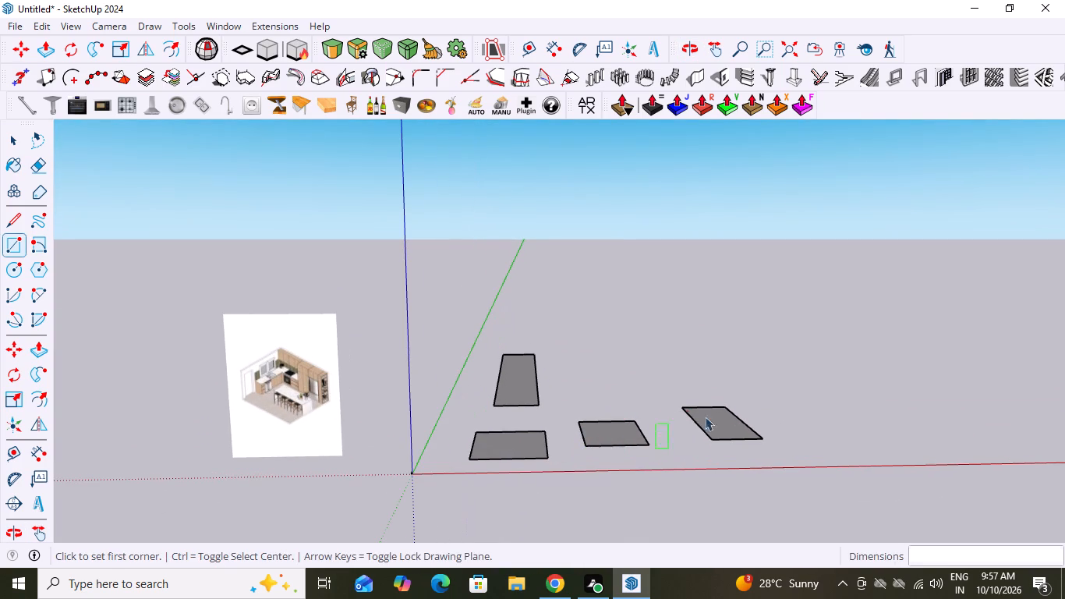
pyautogui.moveTo(946, 345); pyautogui.dragTo(449, 463)
pyautogui.press('Delete')
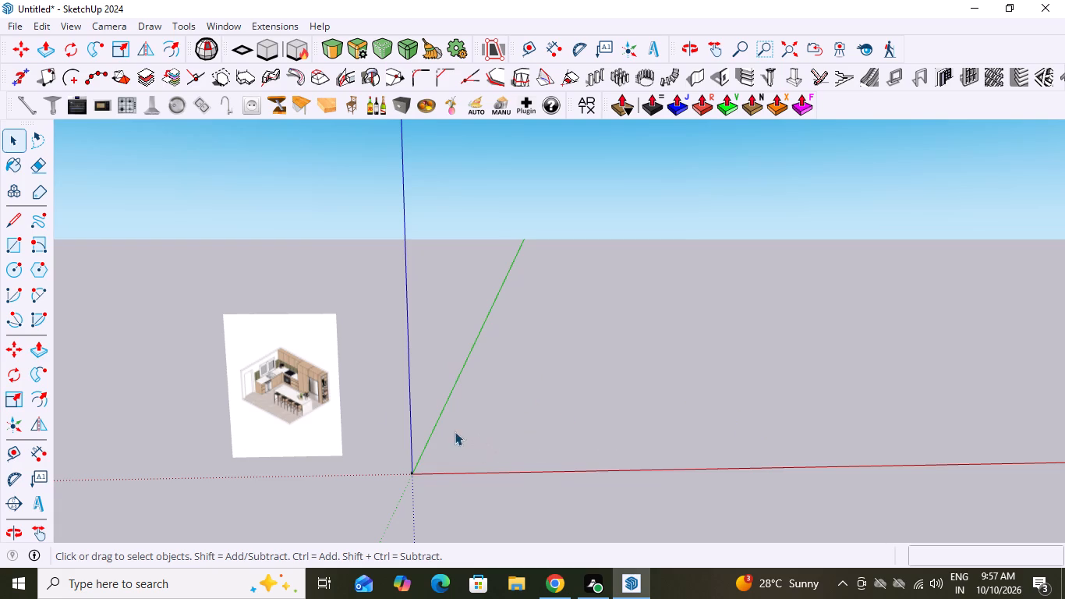
# Examine the cabinet layout in the kitchen reference picture again.
pyautogui.scroll(-1, 317, 412)
pyautogui.scroll(2, 508, 441)
pyautogui.scroll(5, 228, 369)
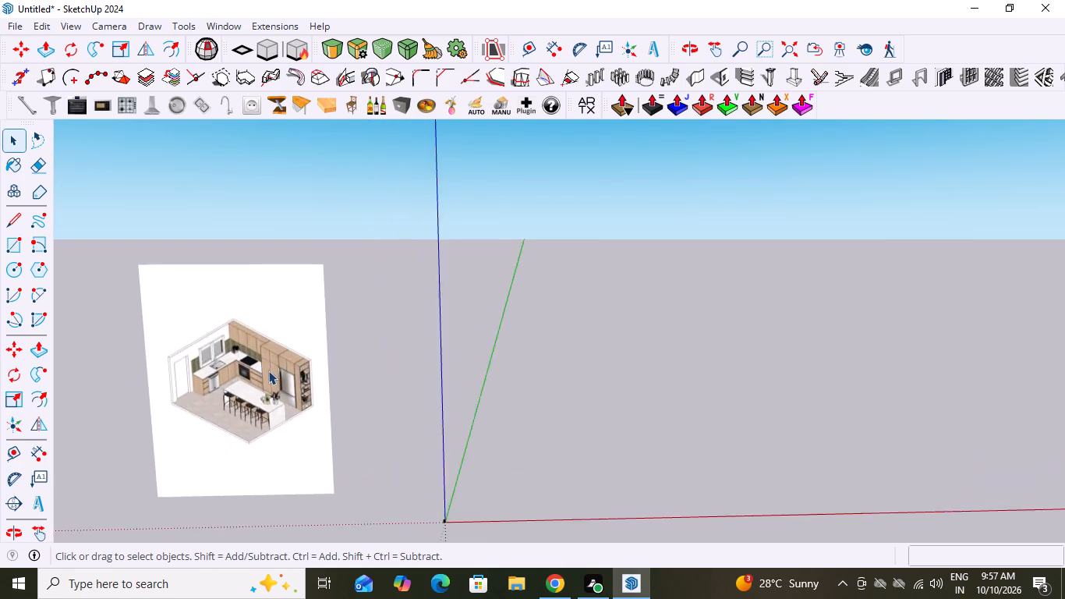
pyautogui.scroll(2, 268, 370)
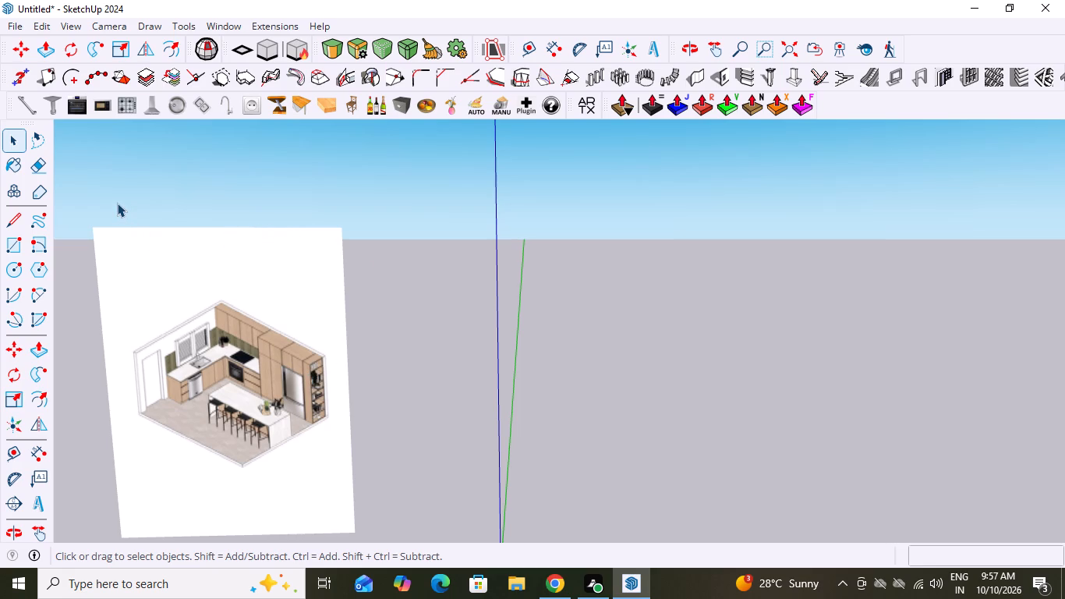
pyautogui.scroll(9, 220, 349)
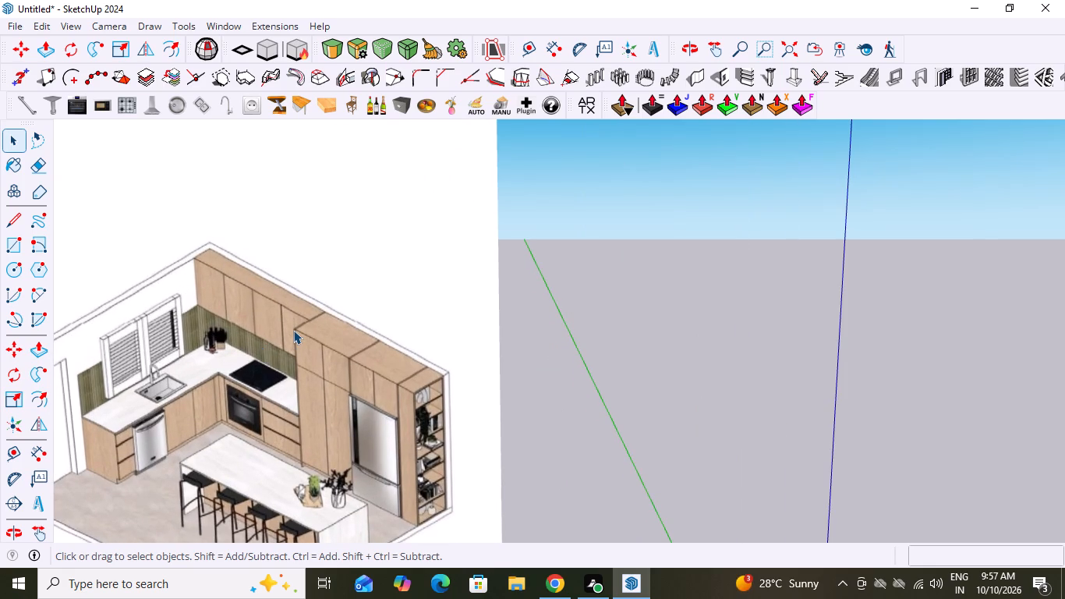
pyautogui.scroll(-15, 229, 317)
pyautogui.scroll(2, 235, 401)
pyautogui.scroll(-5, 235, 405)
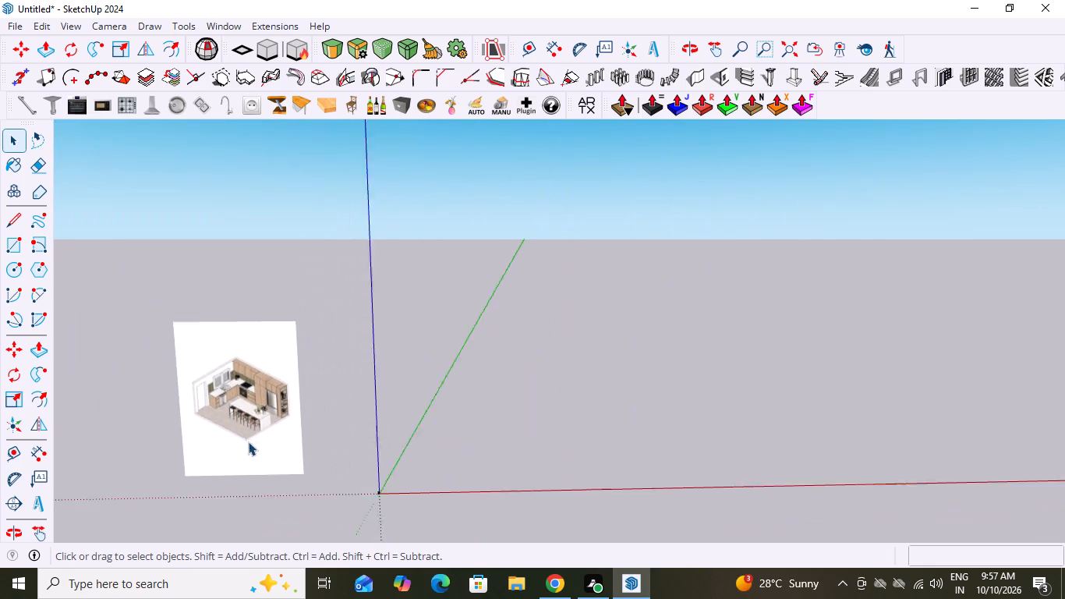
pyautogui.scroll(-4, 248, 441)
pyautogui.scroll(3, 654, 470)
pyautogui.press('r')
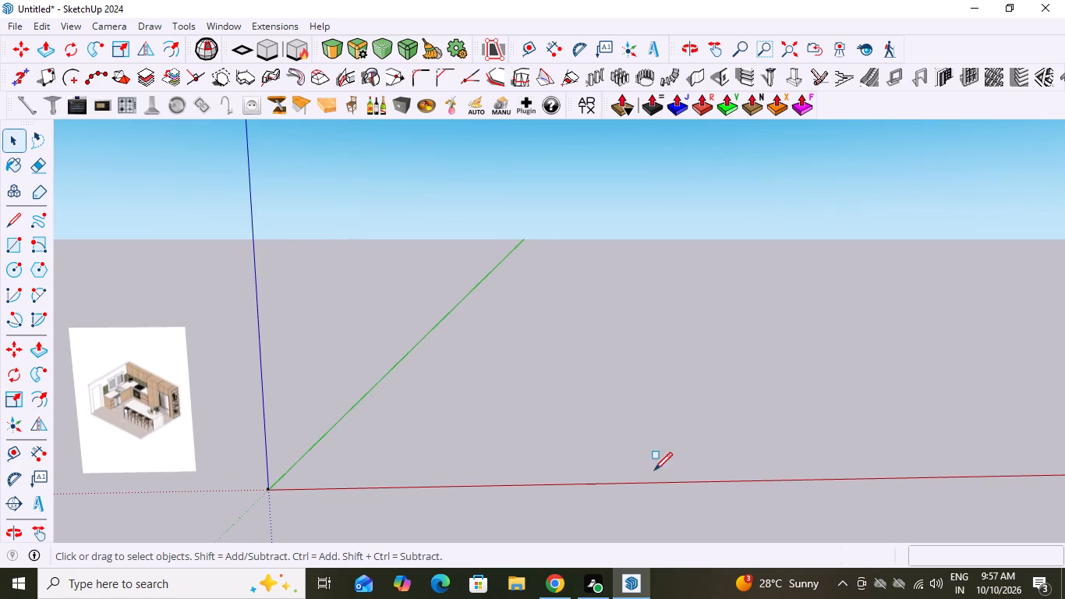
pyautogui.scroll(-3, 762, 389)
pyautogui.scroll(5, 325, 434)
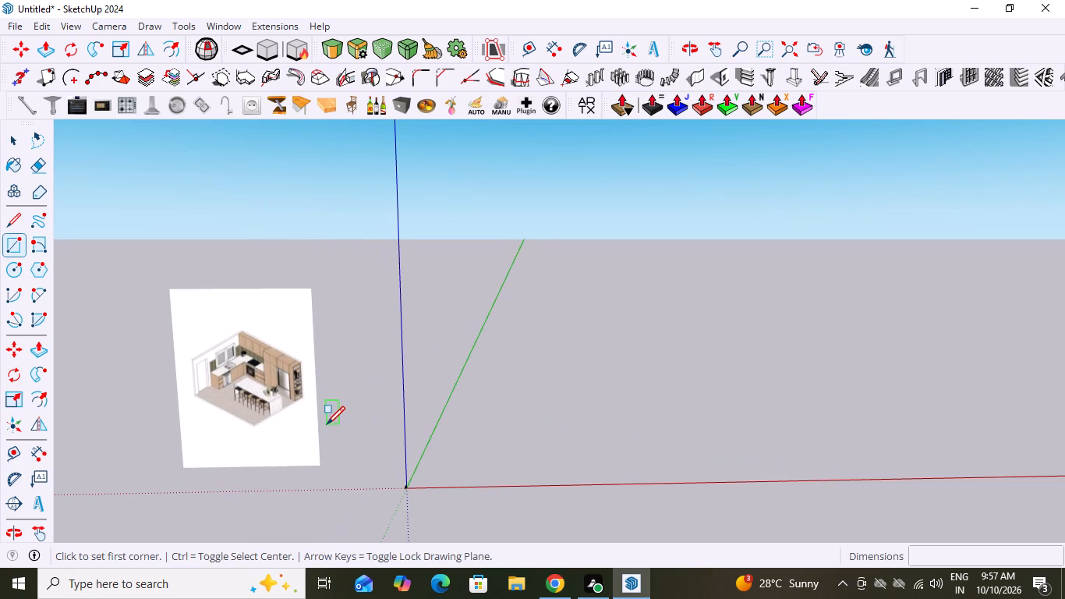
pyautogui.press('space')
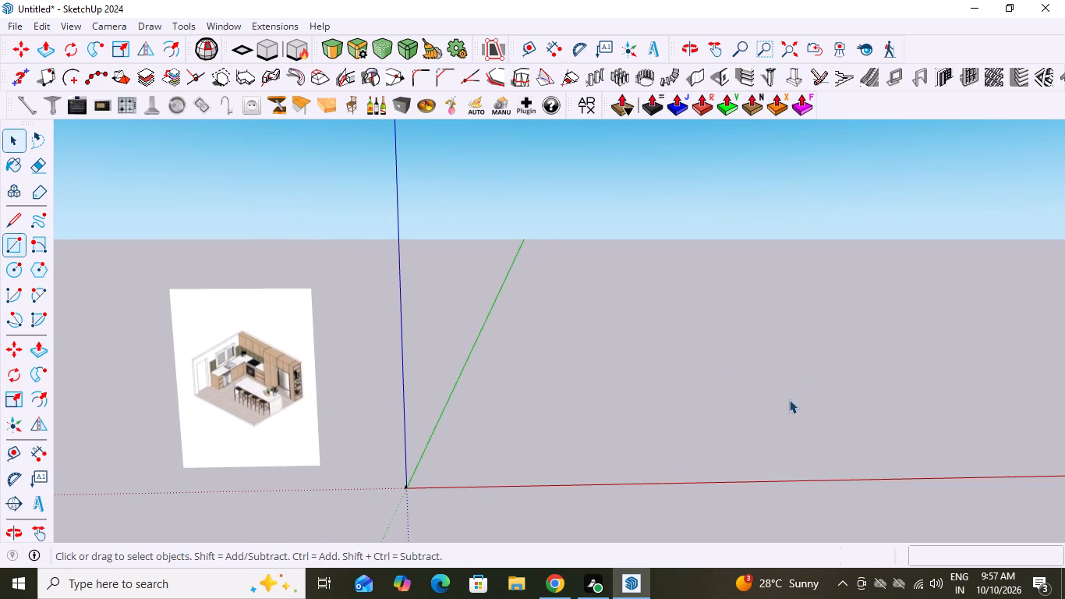
# Place a Tape Measure guide parallel to the green axis, about 119' 8" from it along the red axis.
pyautogui.press('t')
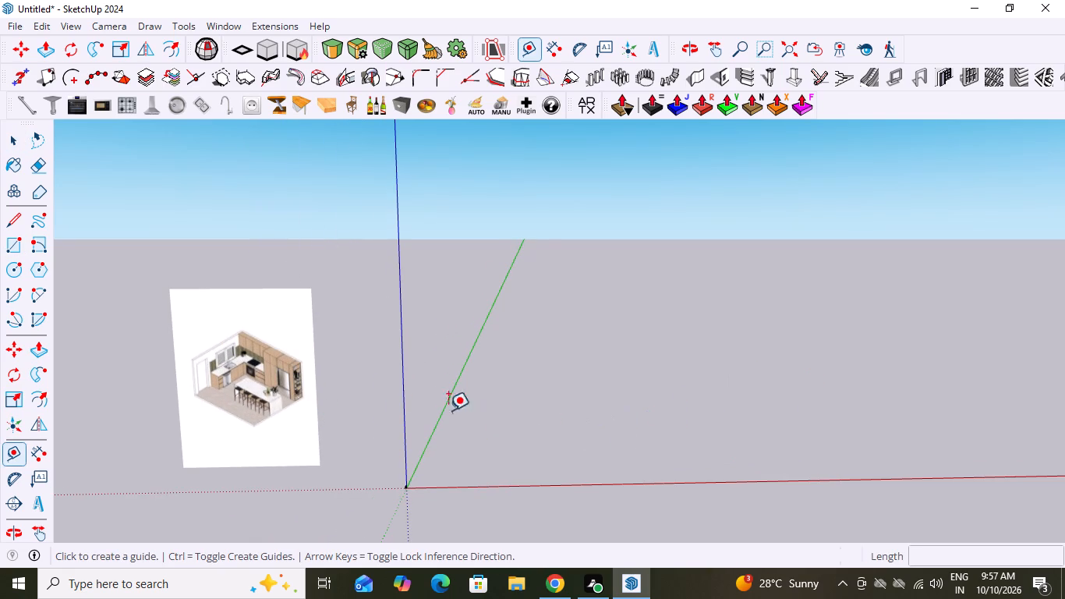
pyautogui.click(441, 410)
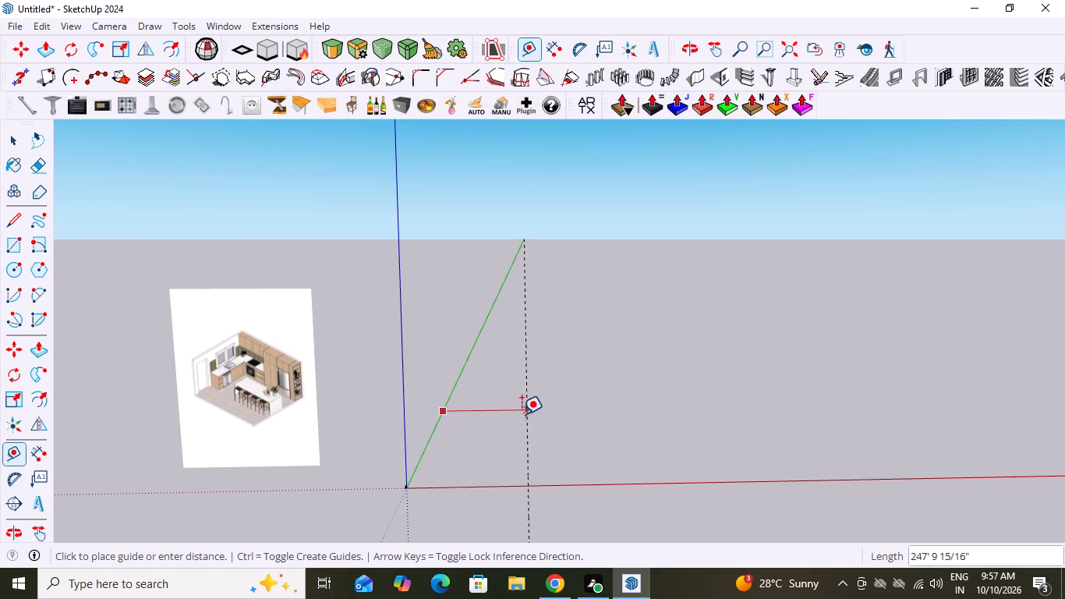
pyautogui.click(483, 420)
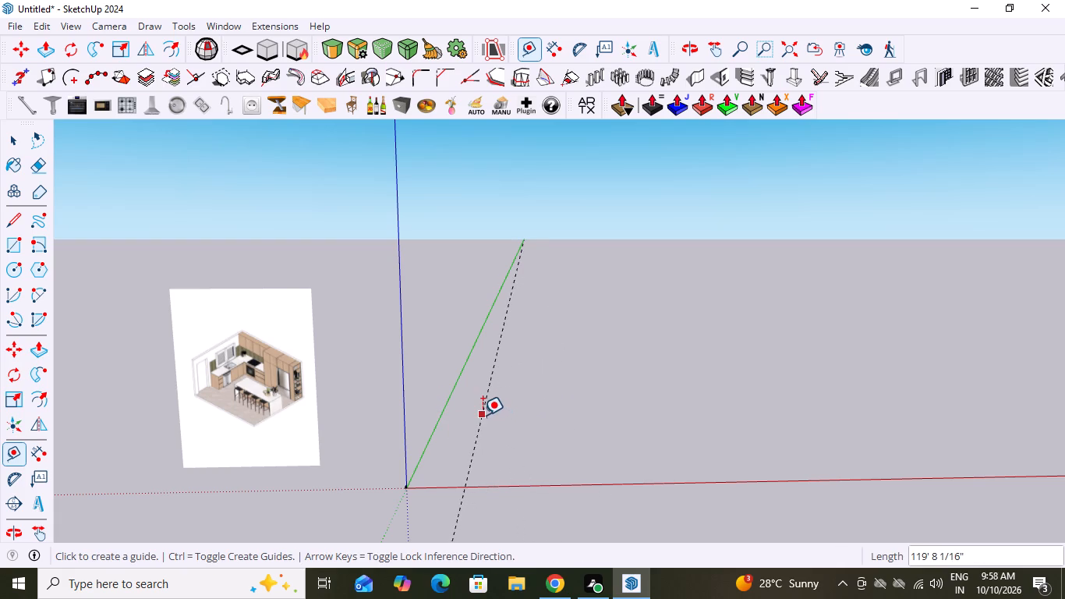
# Place a second guide parallel to the first, about 382' 8" farther along the red axis.
pyautogui.click(483, 414)
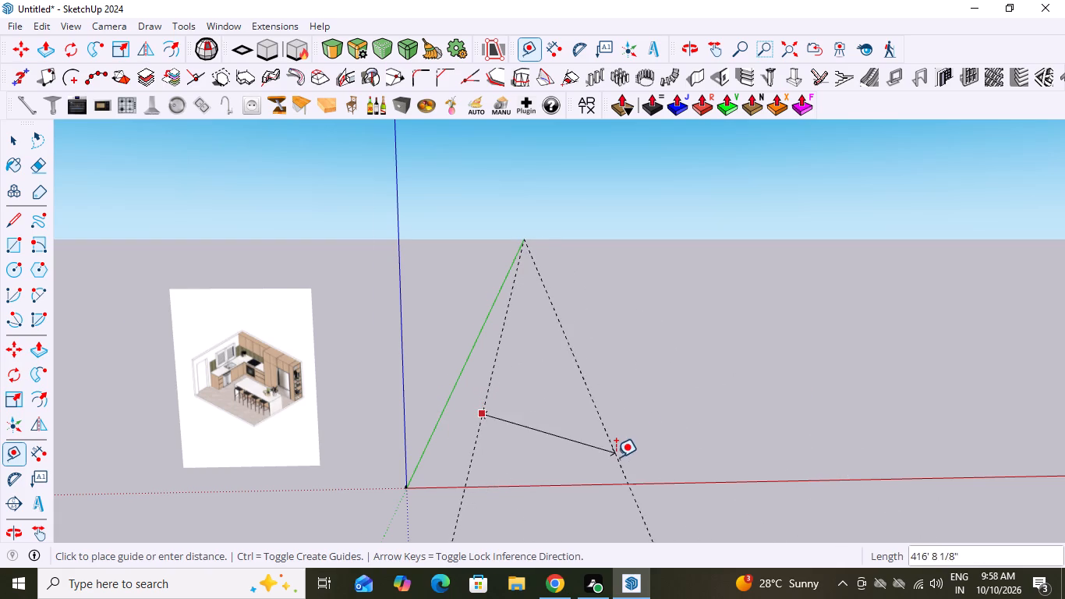
pyautogui.scroll(7, 616, 457)
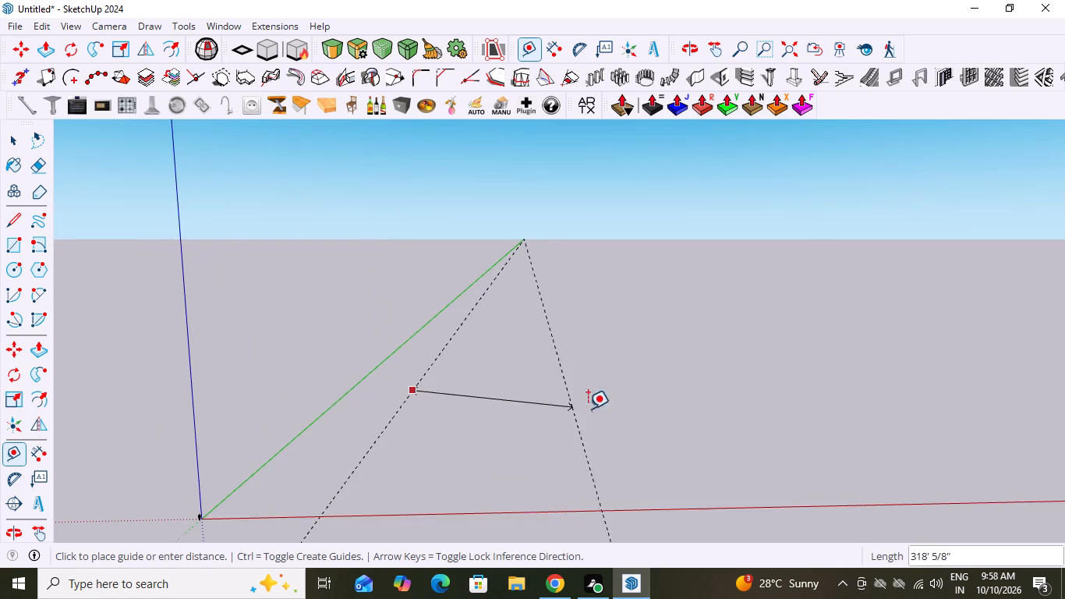
pyautogui.scroll(-8, 600, 406)
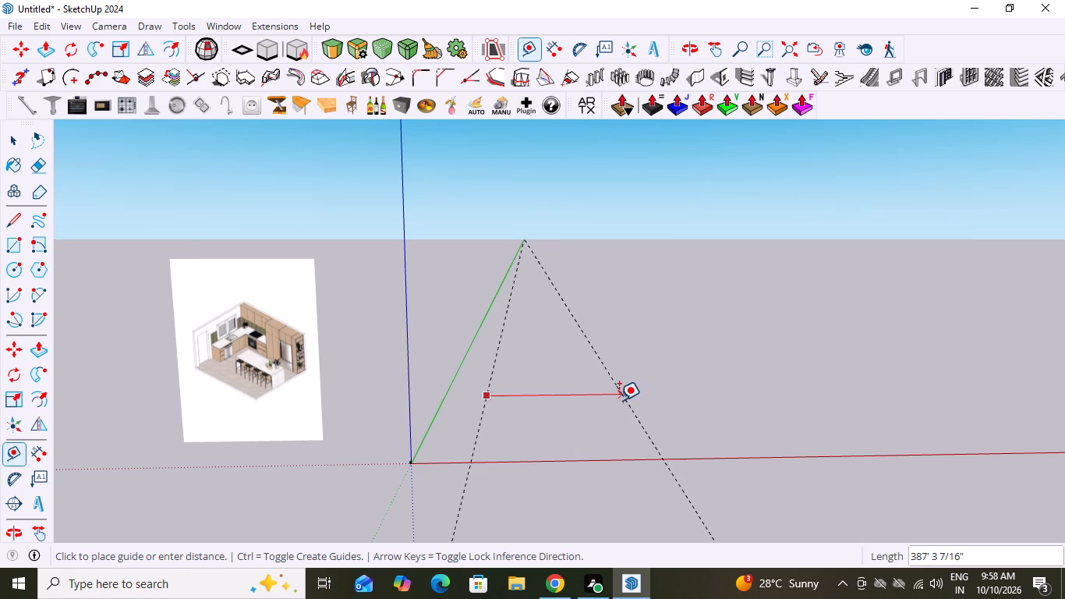
pyautogui.click(618, 400)
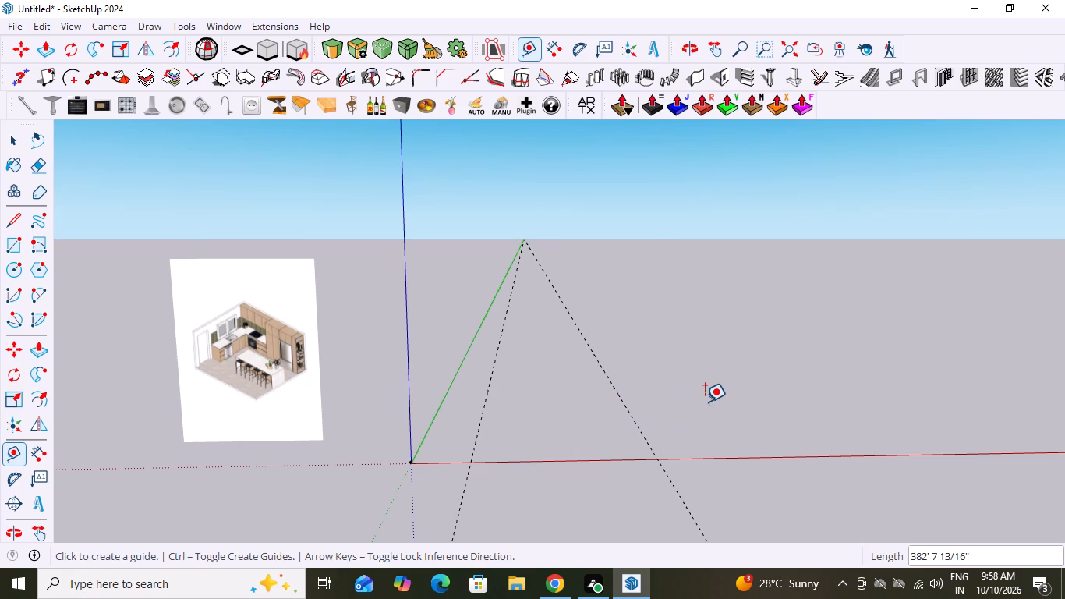
# Place a third parallel guide 600 mm beyond the second one along the red axis.
pyautogui.click(618, 395)
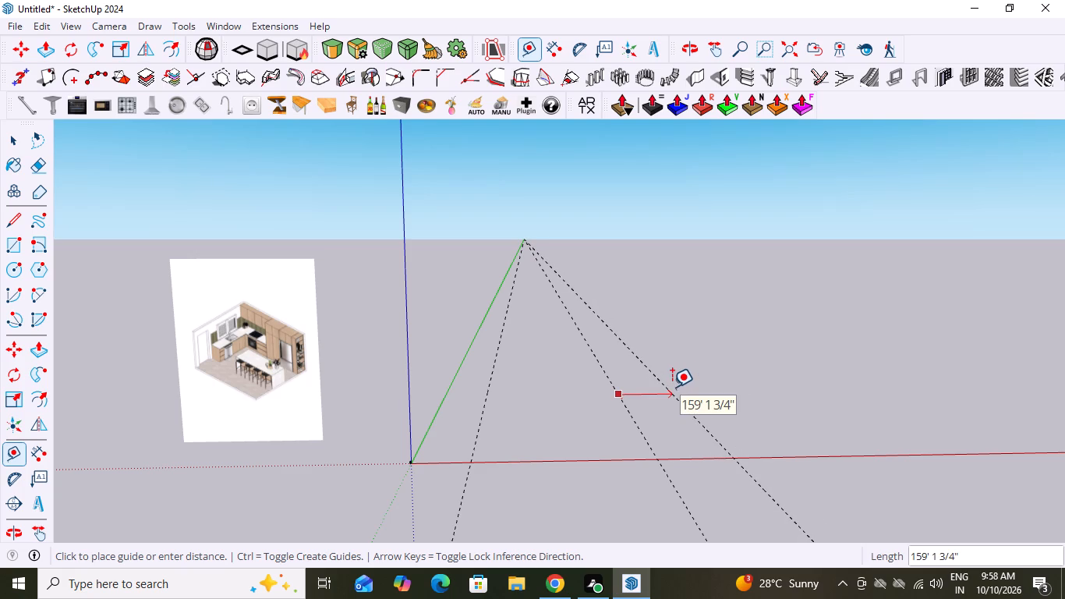
pyautogui.write('600')
pyautogui.write('MM')
pyautogui.press('Return')
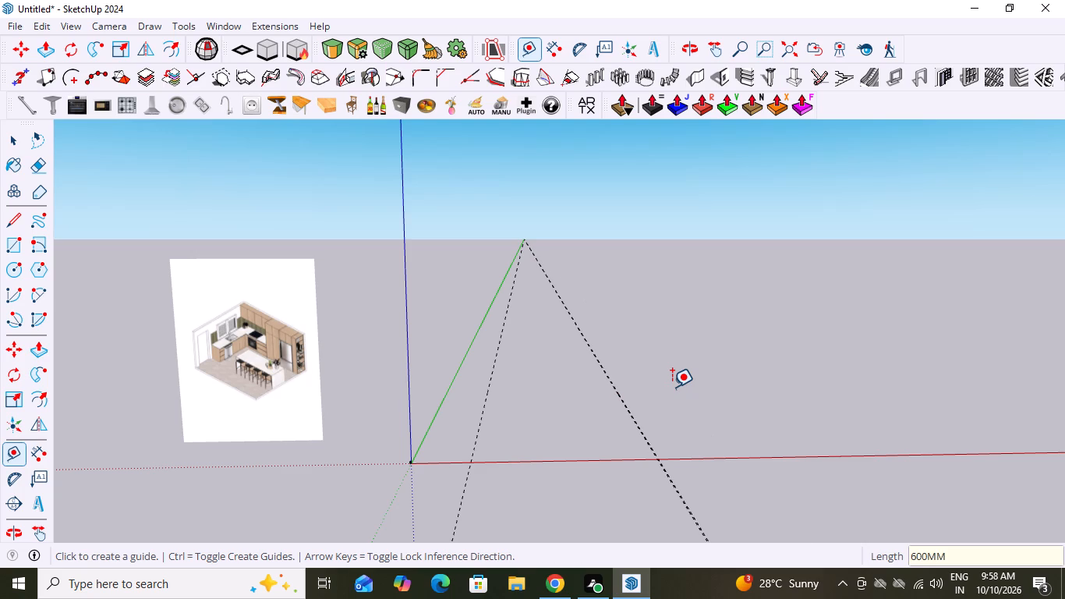
pyautogui.press('space')
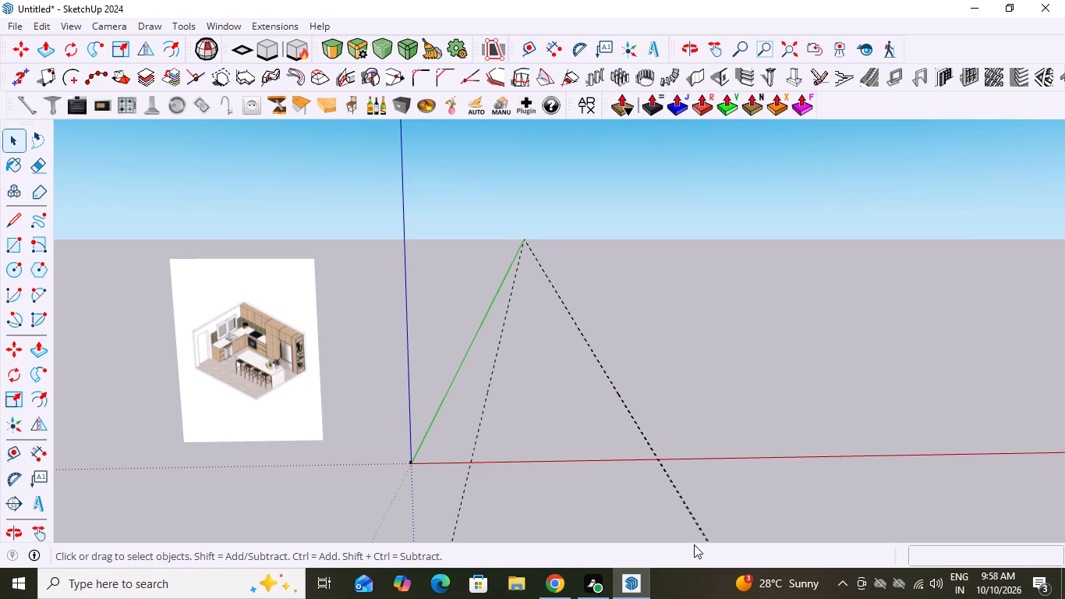
pyautogui.scroll(15, 608, 335)
pyautogui.scroll(-15, 732, 380)
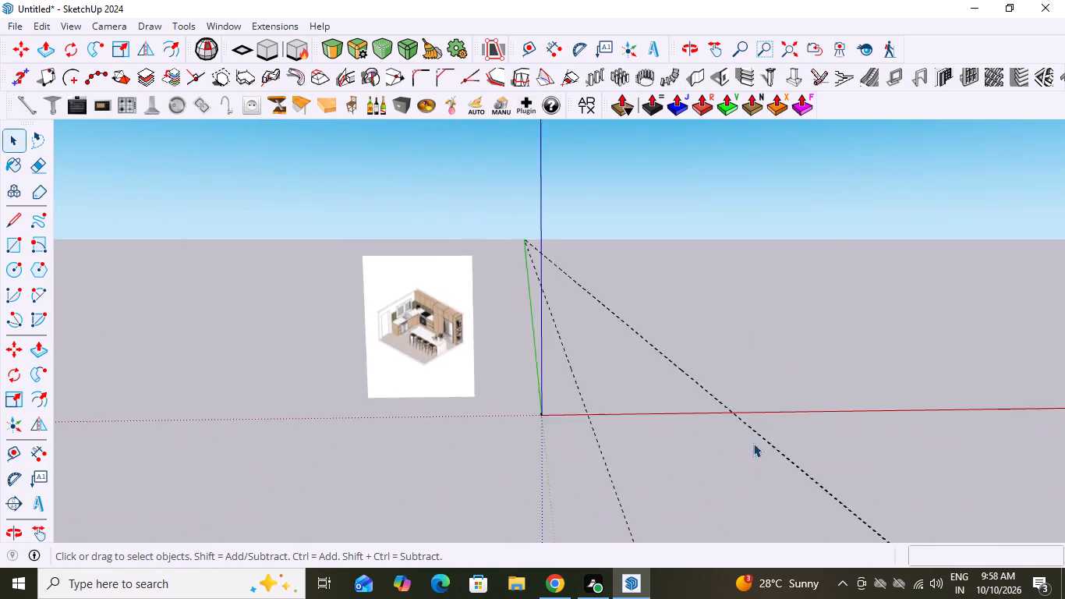
# Examine the spacing between the parallel guides and their position along the red axis.
pyautogui.scroll(20, 735, 458)
pyautogui.scroll(-3, 716, 377)
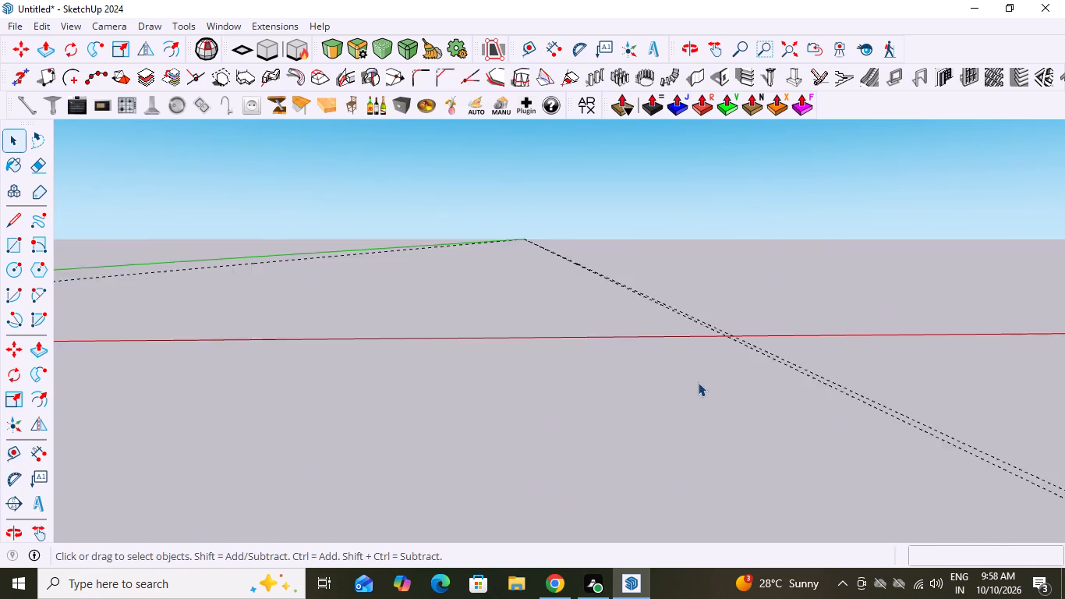
pyautogui.scroll(-4, 698, 382)
pyautogui.moveTo(701, 392); pyautogui.dragTo(705, 575, button='middle')
pyautogui.scroll(-9, 706, 576)
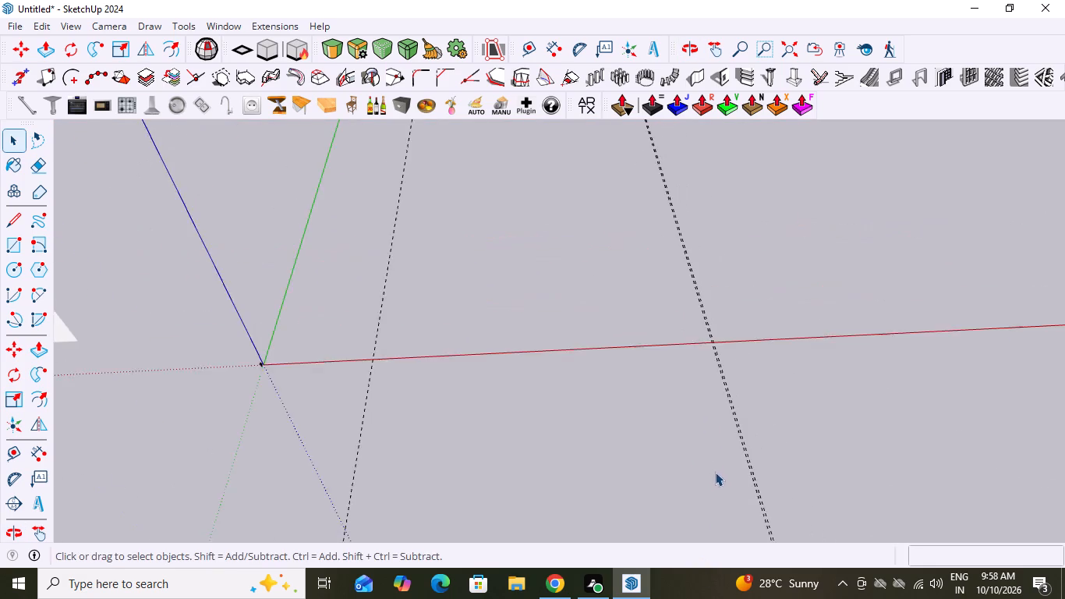
pyautogui.scroll(-4, 715, 472)
pyautogui.scroll(18, 692, 367)
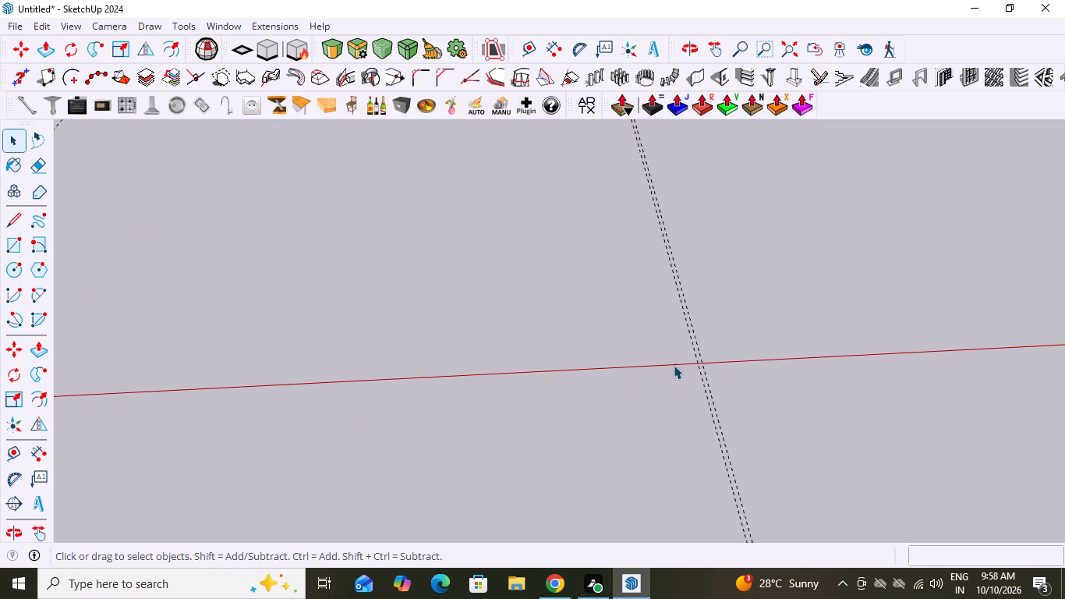
pyautogui.scroll(20, 674, 365)
pyautogui.scroll(-1, 730, 353)
pyautogui.scroll(5, 748, 352)
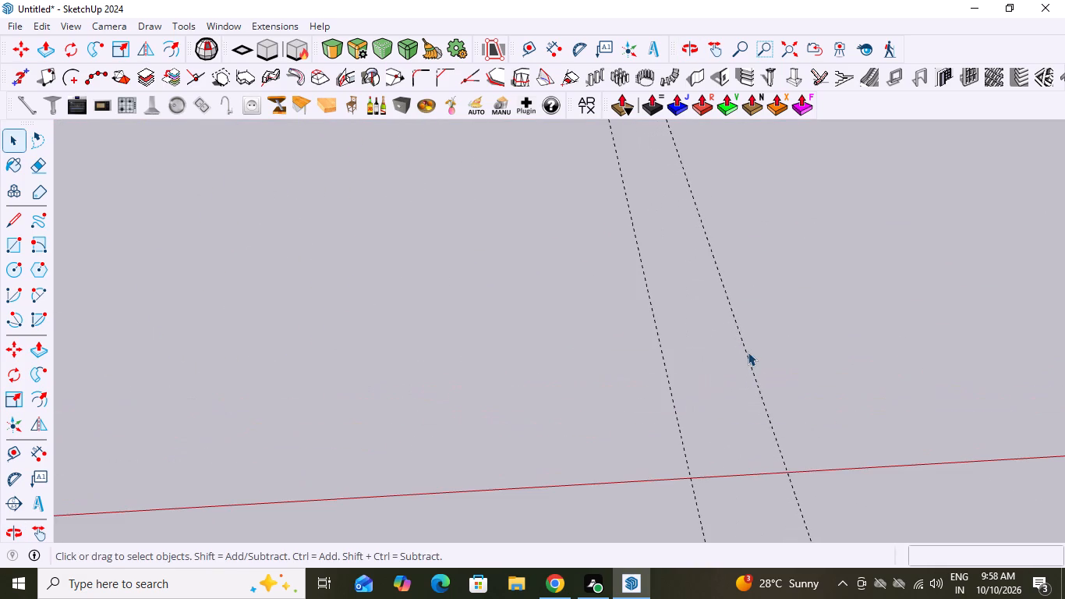
pyautogui.scroll(-15, 724, 351)
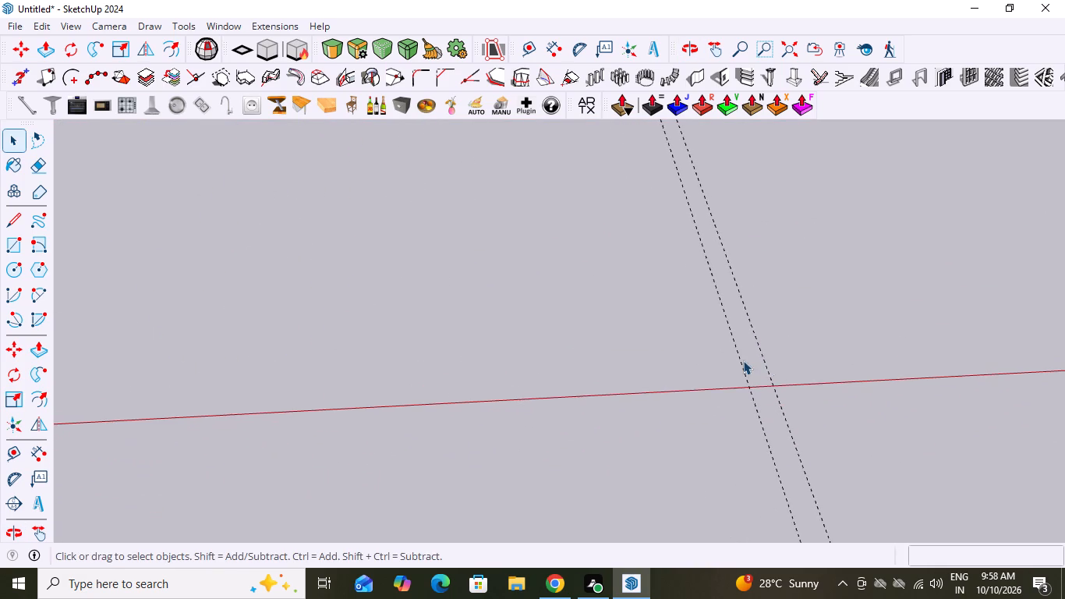
pyautogui.scroll(9, 743, 360)
pyautogui.scroll(-2, 751, 356)
pyautogui.scroll(8, 755, 354)
pyautogui.scroll(-2, 759, 351)
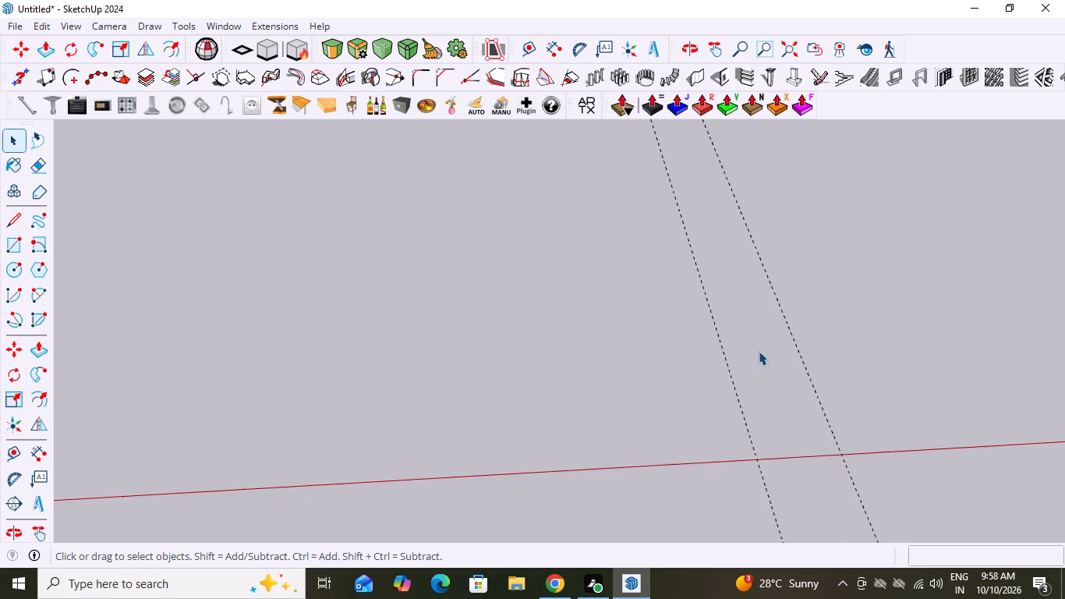
pyautogui.scroll(-9, 759, 351)
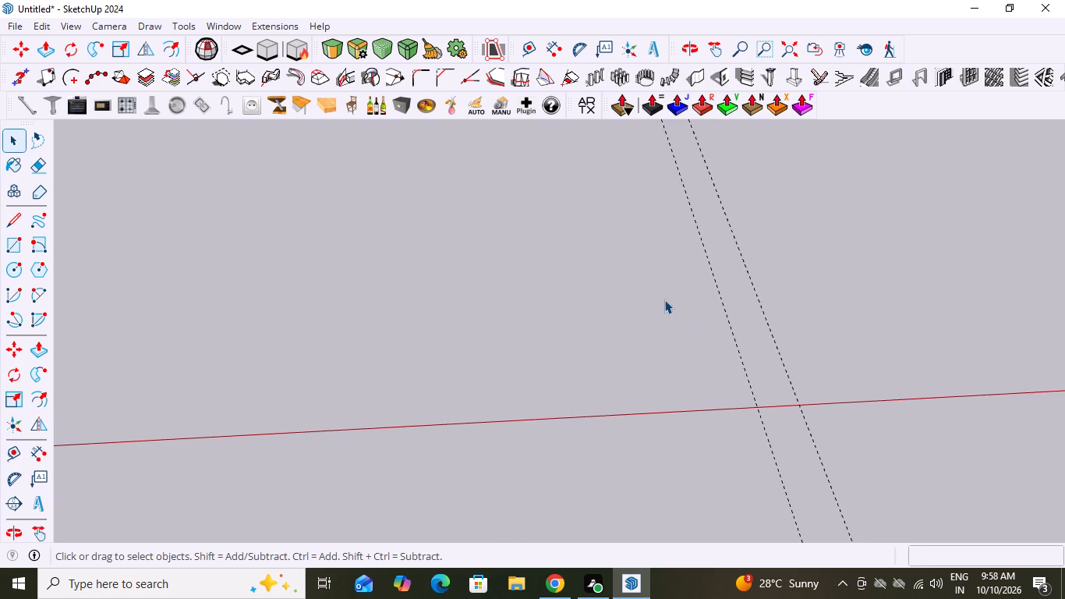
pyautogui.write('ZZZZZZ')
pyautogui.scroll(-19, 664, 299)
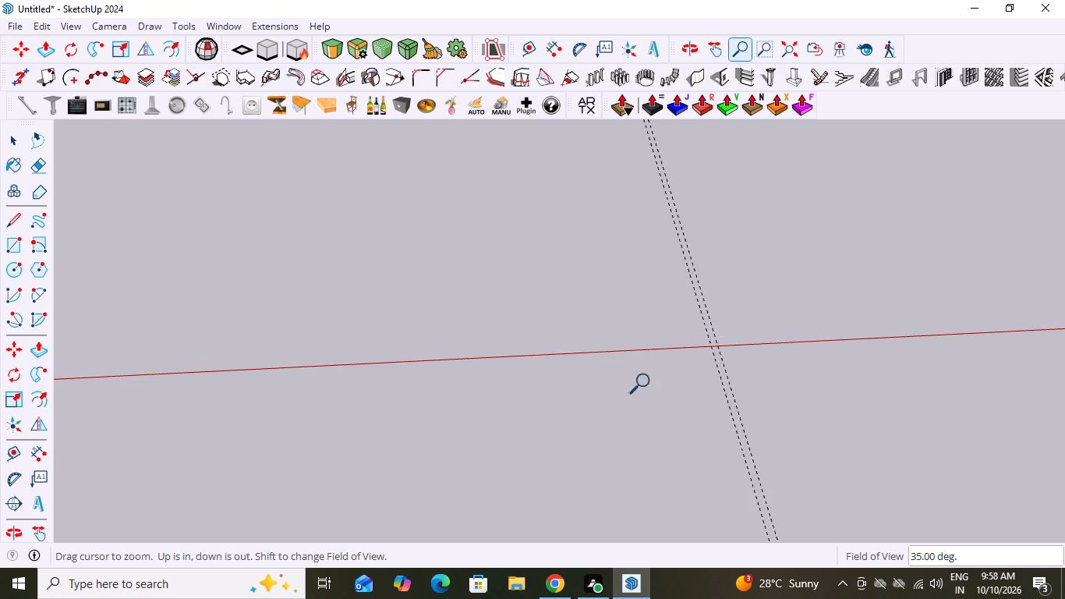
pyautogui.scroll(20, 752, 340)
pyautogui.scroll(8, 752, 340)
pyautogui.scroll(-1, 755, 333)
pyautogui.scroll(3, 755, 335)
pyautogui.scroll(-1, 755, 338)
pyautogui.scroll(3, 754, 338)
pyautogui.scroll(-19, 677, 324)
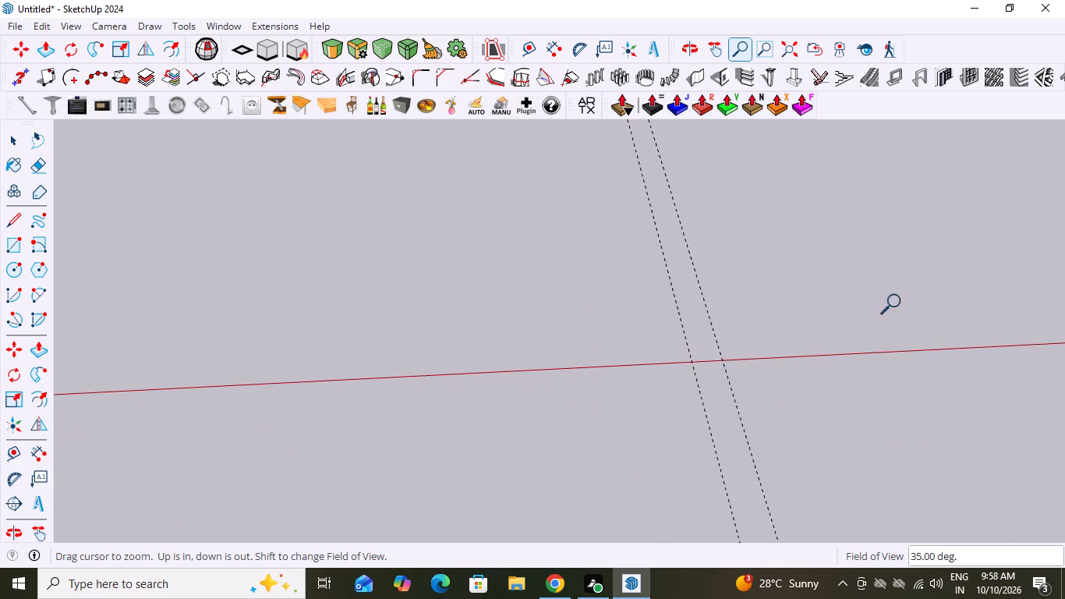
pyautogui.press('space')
# Delete the guide nearest the green axis.
pyautogui.scroll(-20, 747, 325)
pyautogui.scroll(-5, 747, 325)
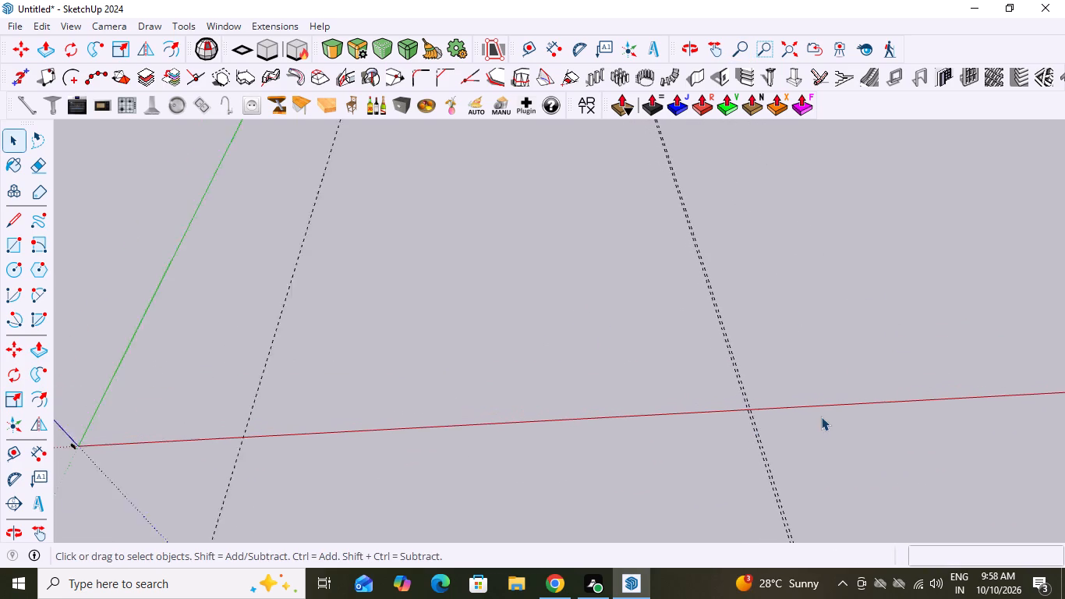
pyautogui.scroll(-4, 821, 416)
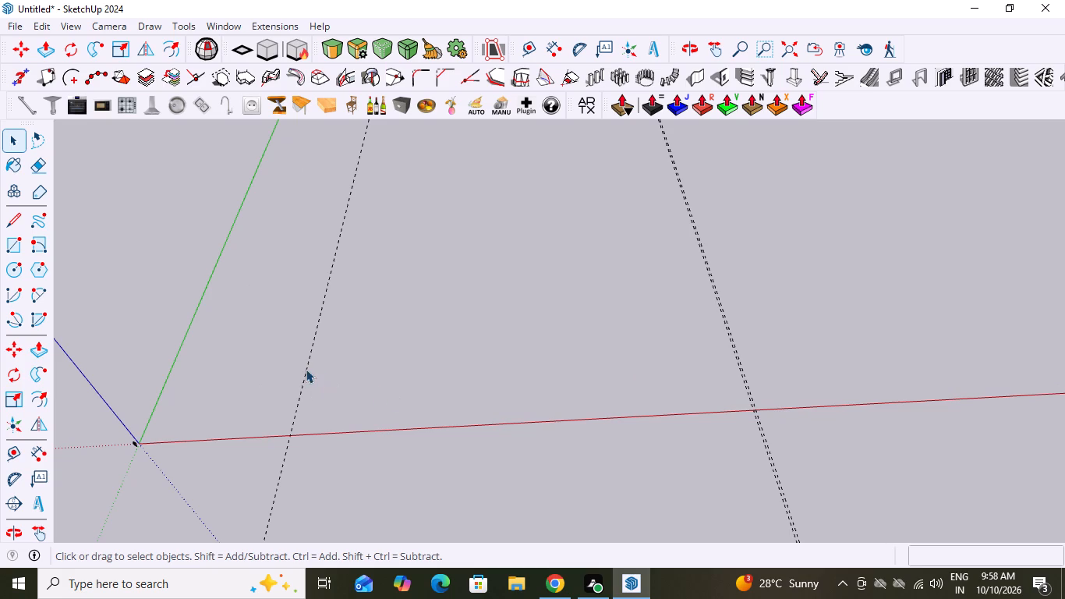
pyautogui.click(306, 367)
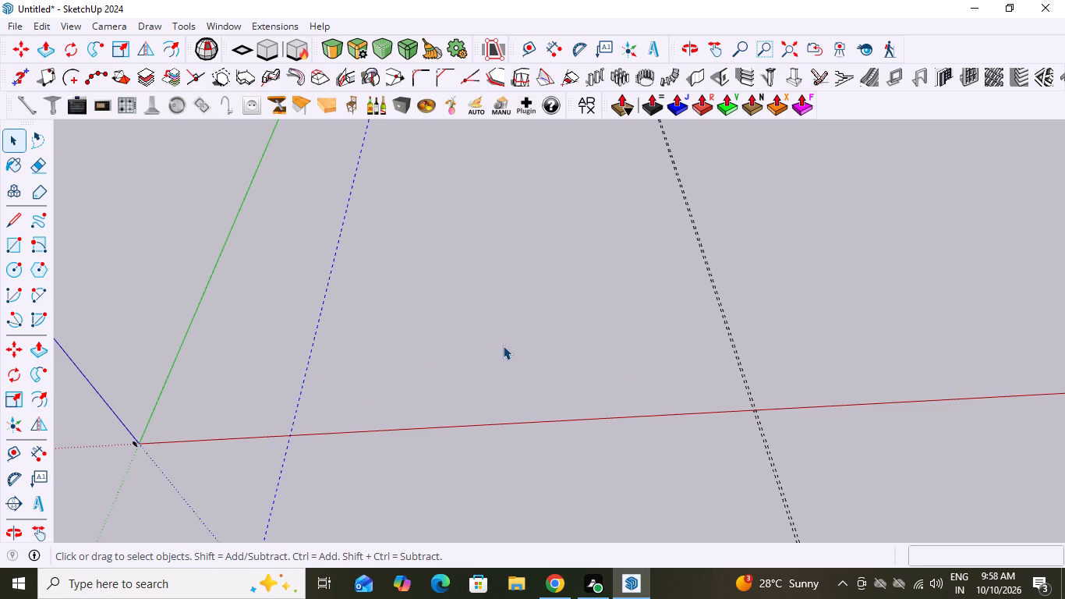
pyautogui.press('Delete')
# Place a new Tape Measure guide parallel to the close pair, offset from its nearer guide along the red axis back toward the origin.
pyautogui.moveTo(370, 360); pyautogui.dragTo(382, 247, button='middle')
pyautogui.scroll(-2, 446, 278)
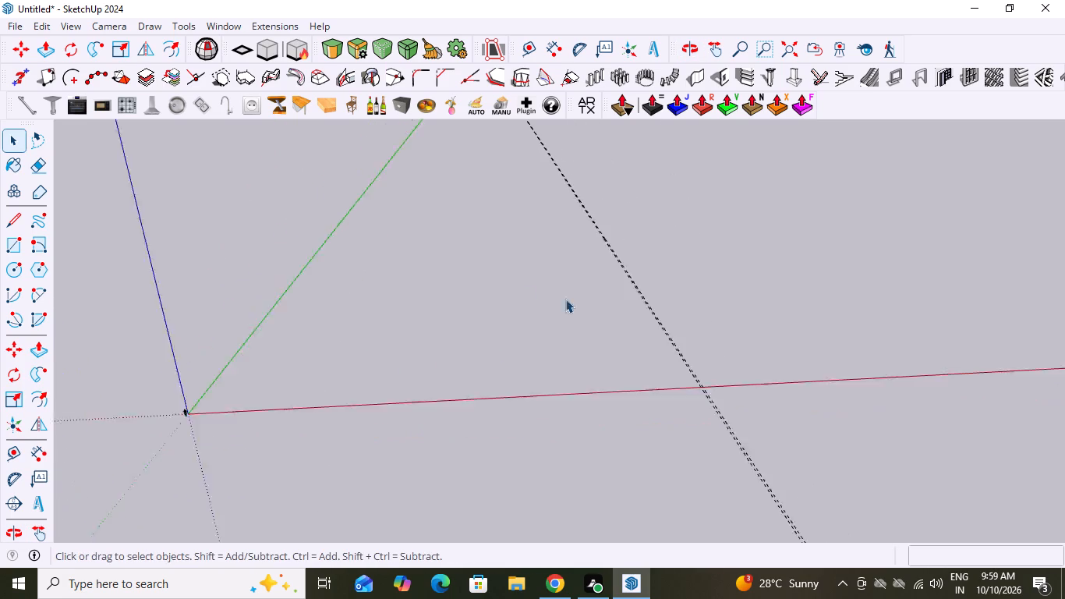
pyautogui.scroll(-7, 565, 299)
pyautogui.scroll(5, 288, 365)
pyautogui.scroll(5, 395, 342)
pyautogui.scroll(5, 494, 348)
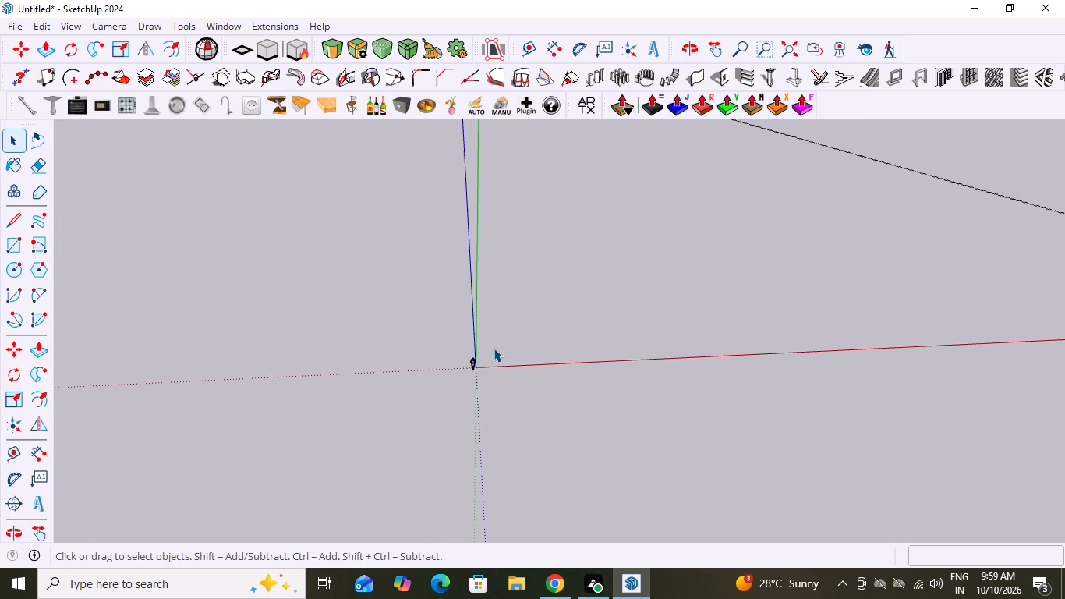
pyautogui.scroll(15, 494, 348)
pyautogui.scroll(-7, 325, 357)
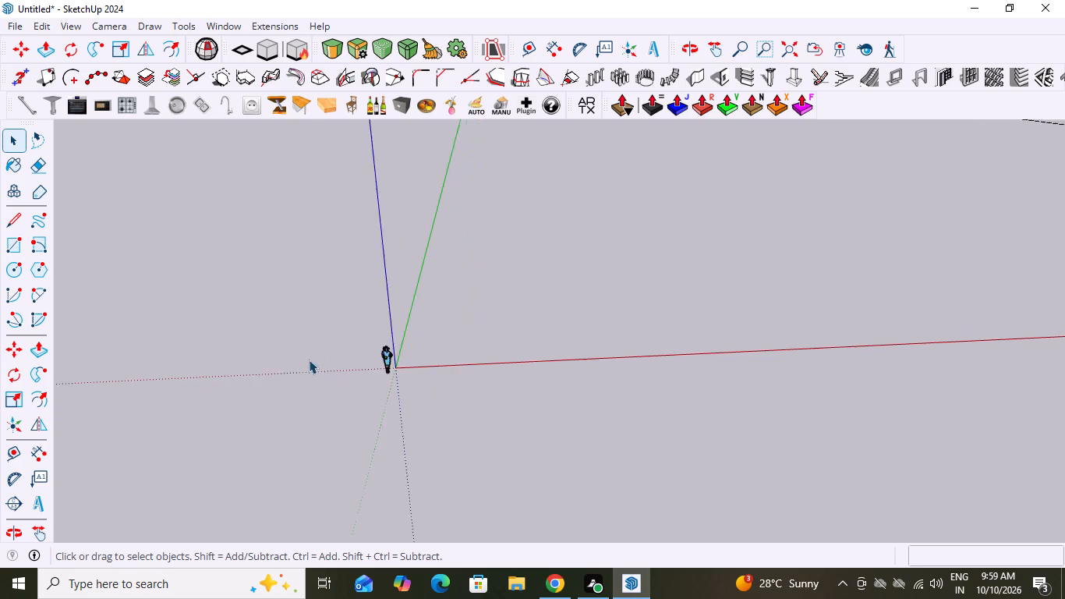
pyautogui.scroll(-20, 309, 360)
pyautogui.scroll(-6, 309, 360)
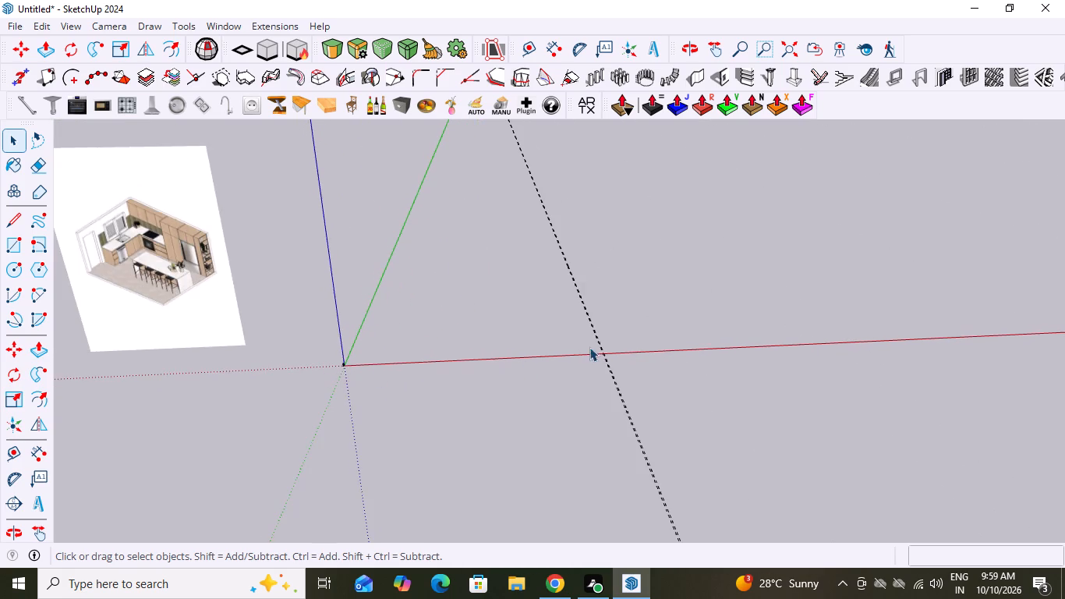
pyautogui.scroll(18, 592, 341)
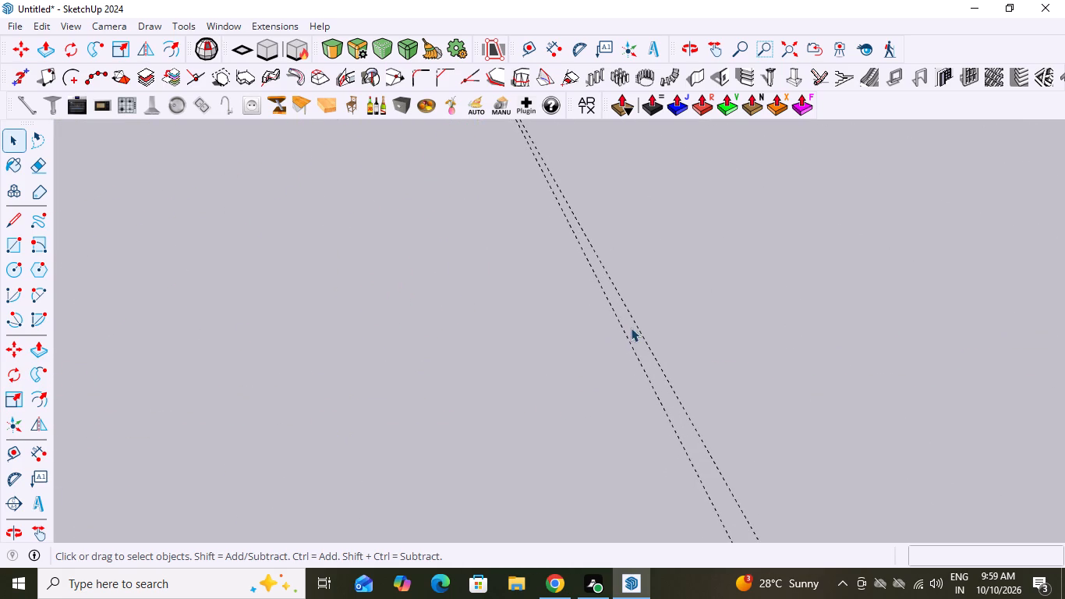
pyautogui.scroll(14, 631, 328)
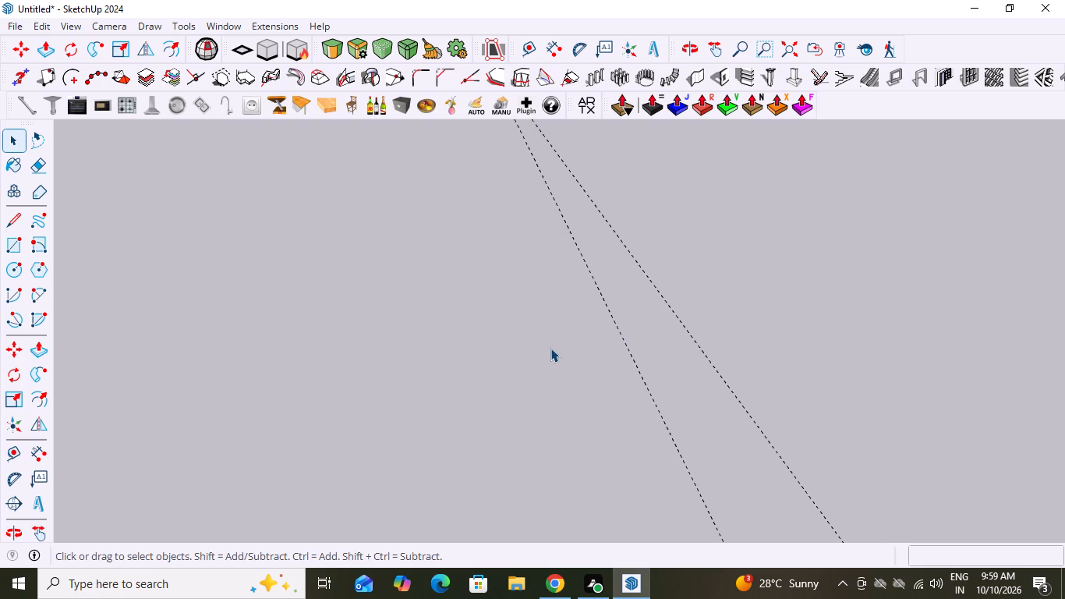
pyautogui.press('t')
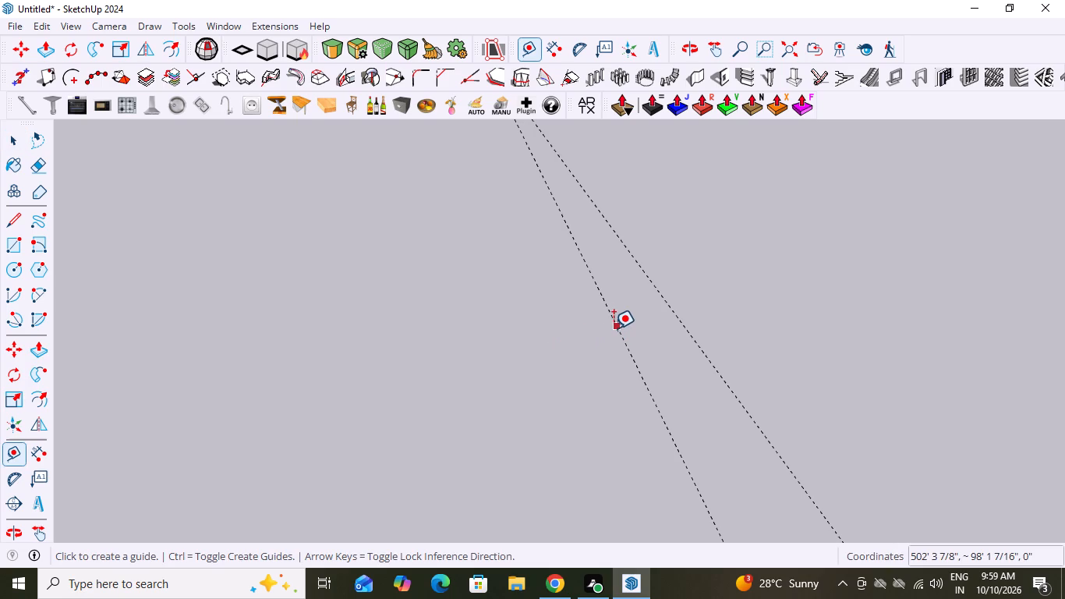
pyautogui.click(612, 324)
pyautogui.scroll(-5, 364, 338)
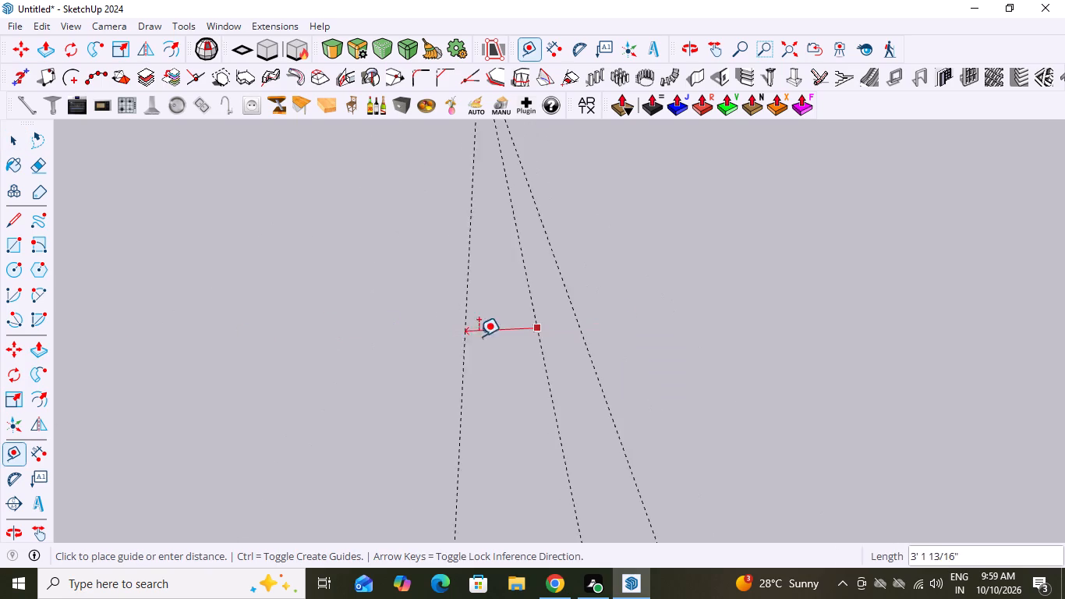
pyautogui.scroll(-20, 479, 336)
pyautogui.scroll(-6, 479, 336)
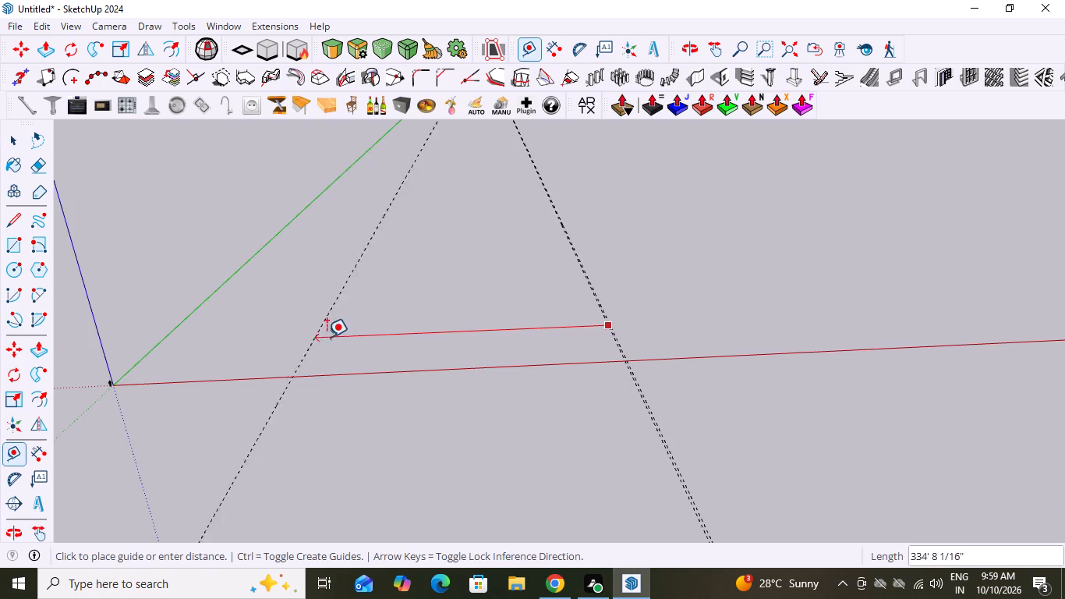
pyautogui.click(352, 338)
# Select all three remaining guides crossing the red axis and delete them.
pyautogui.scroll(7, 576, 361)
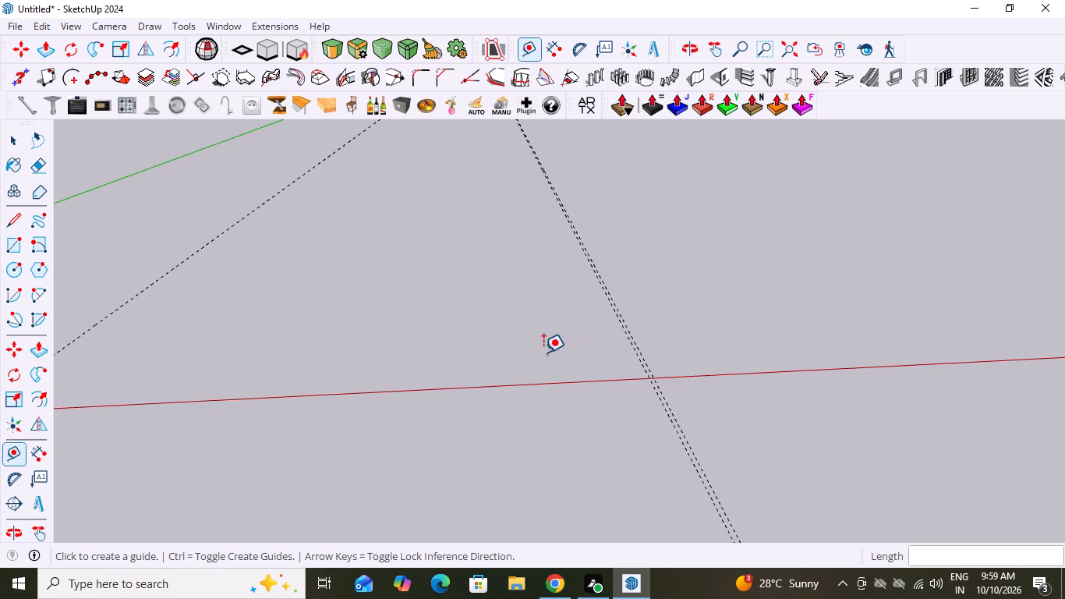
pyautogui.press('space')
pyautogui.scroll(3, 629, 371)
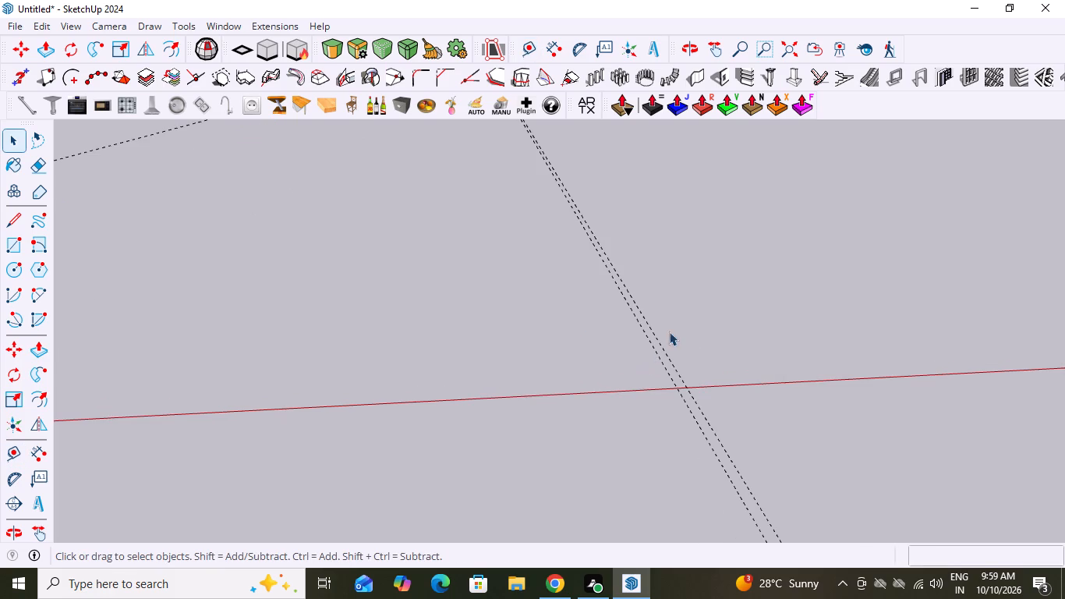
pyautogui.scroll(16, 677, 318)
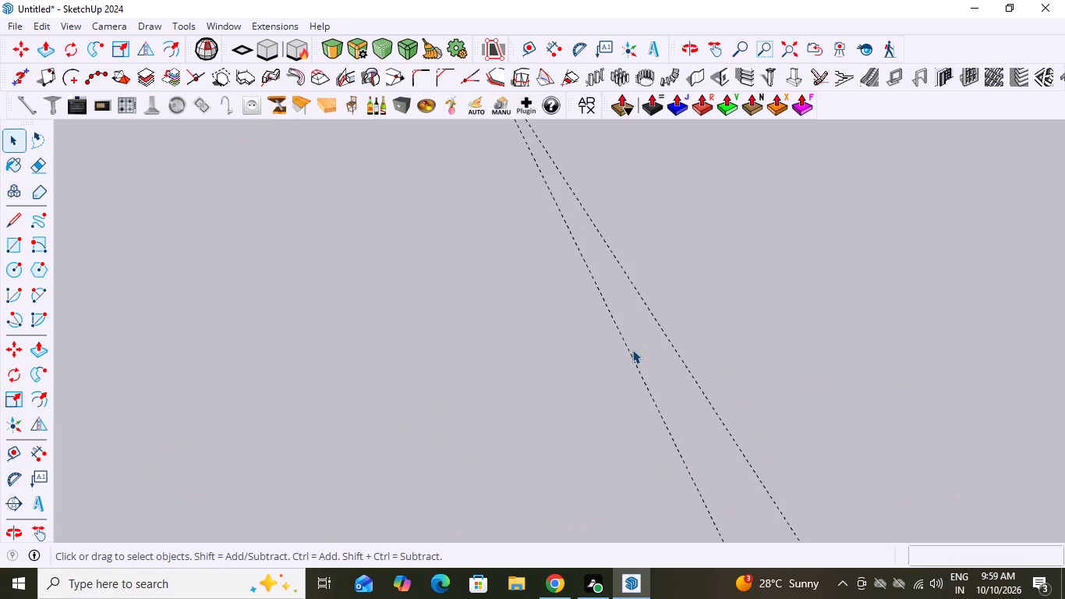
pyautogui.scroll(-15, 307, 332)
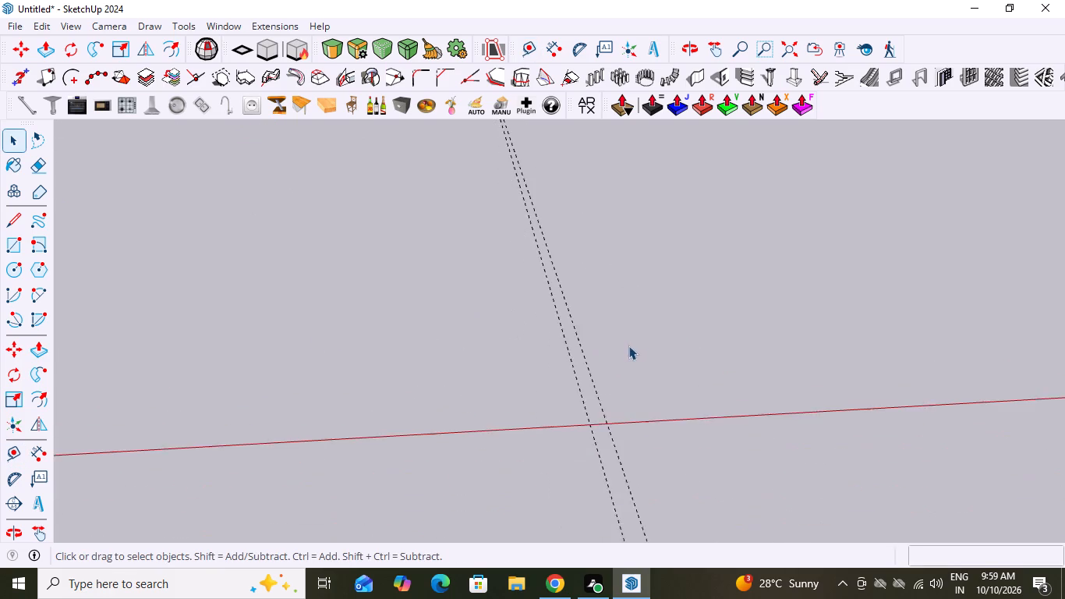
pyautogui.scroll(-18, 628, 346)
pyautogui.scroll(-2, 541, 332)
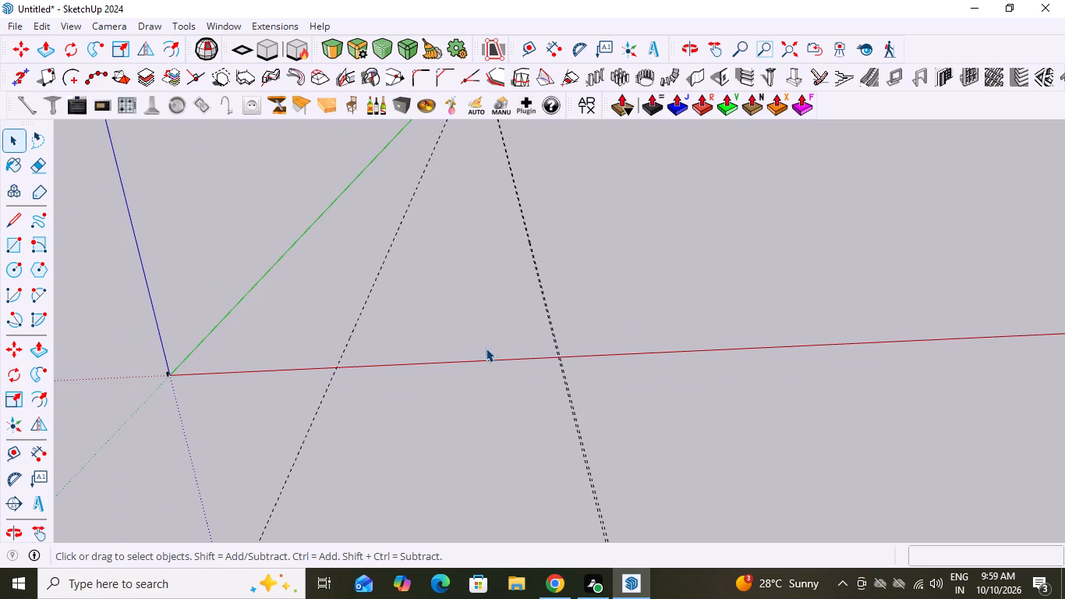
pyautogui.moveTo(664, 251); pyautogui.dragTo(288, 324)
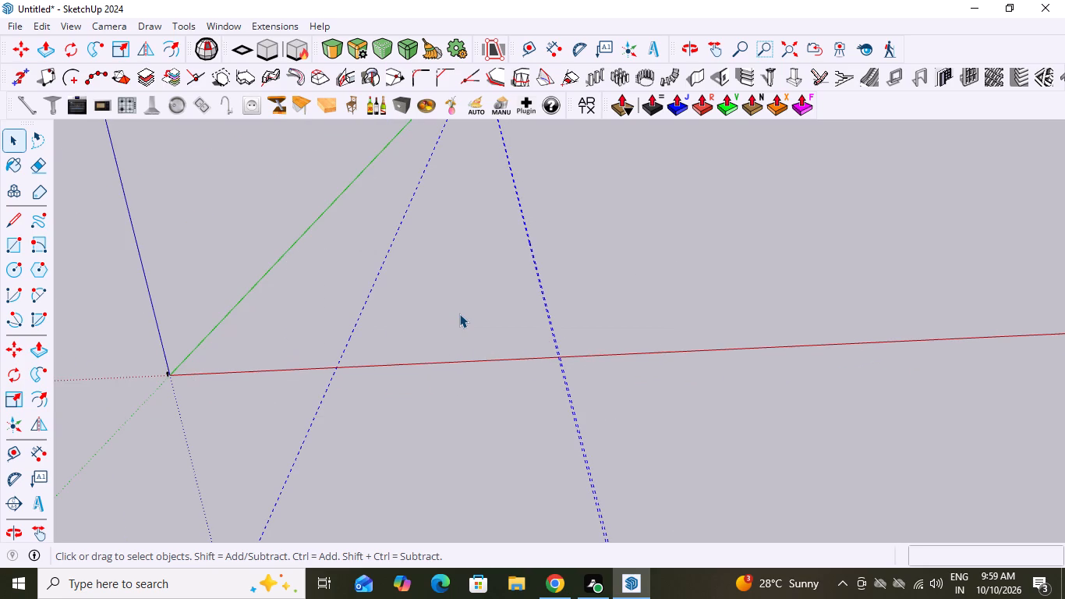
pyautogui.press('Delete')
# Examine the kitchen layout in the reference picture again.
pyautogui.scroll(-3, 465, 328)
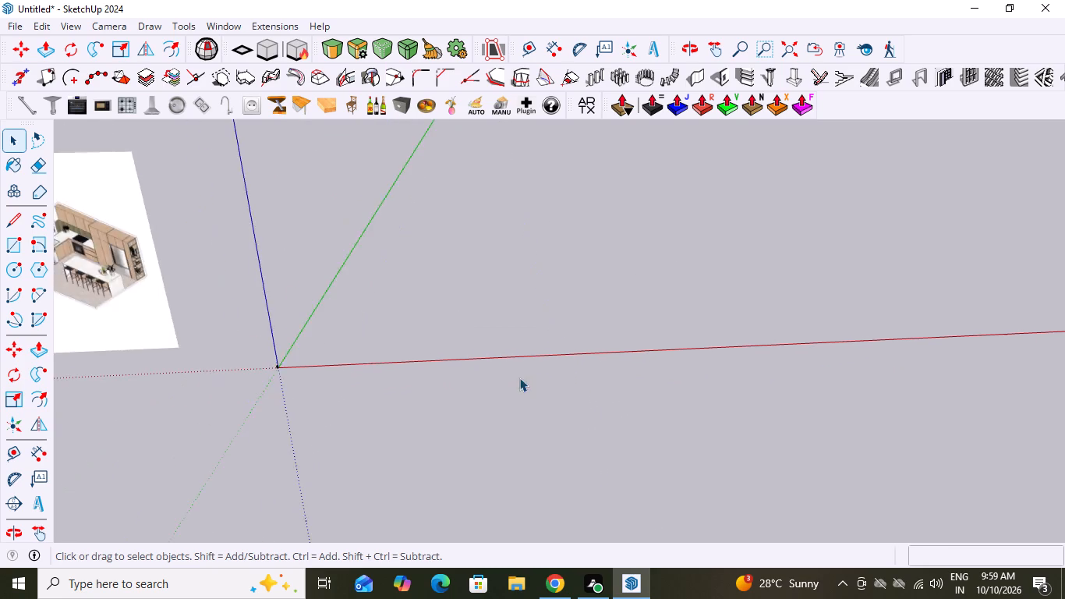
pyautogui.scroll(-6, 519, 377)
pyautogui.scroll(9, 313, 401)
pyautogui.scroll(-7, 382, 375)
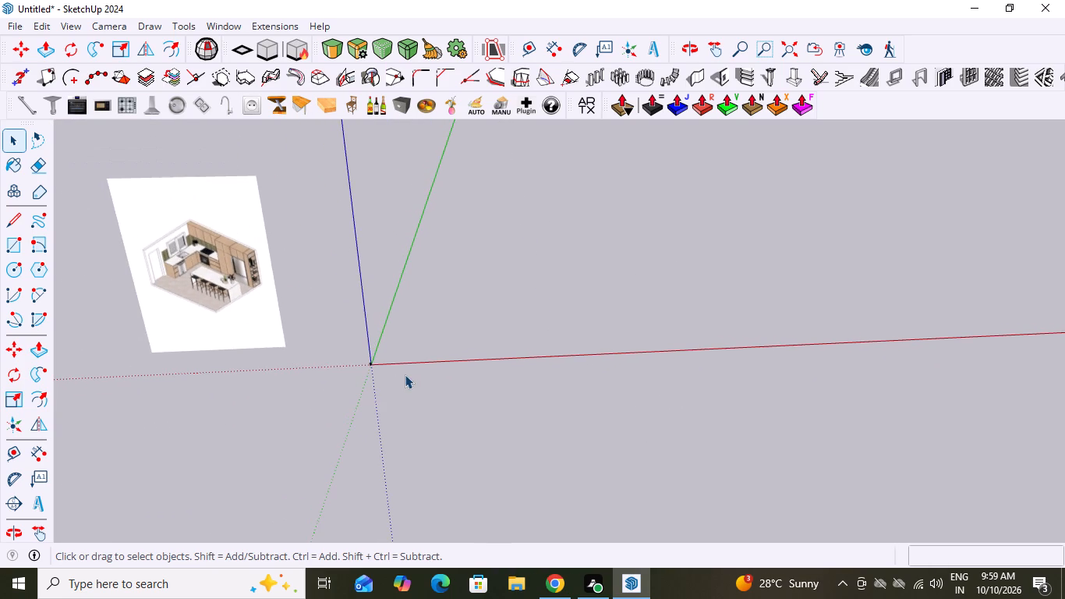
pyautogui.scroll(11, 219, 270)
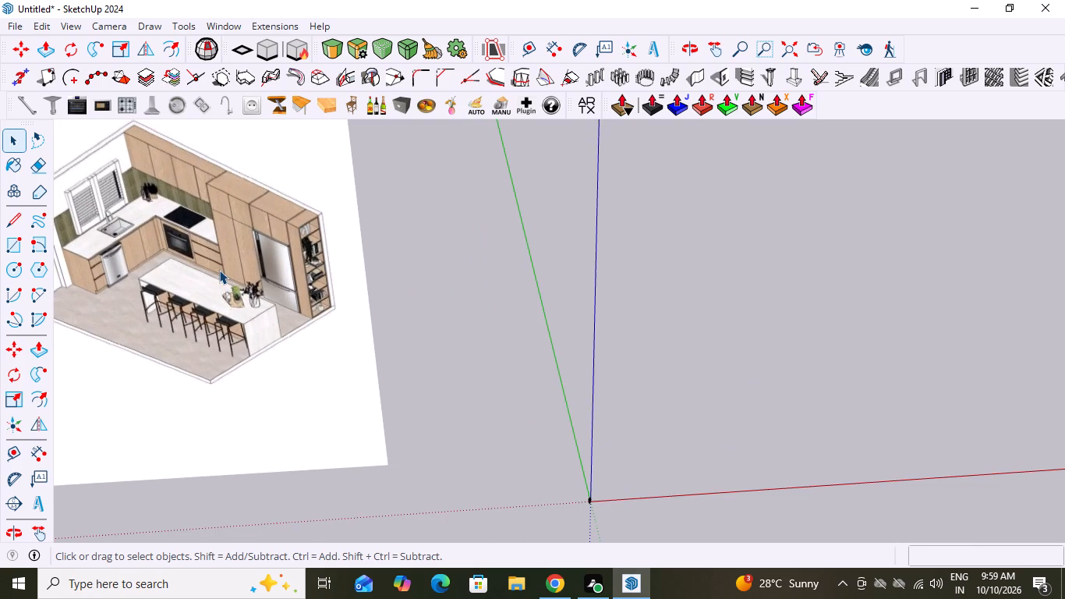
pyautogui.scroll(-9, 353, 324)
pyautogui.moveTo(501, 420); pyautogui.dragTo(522, 271, button='middle')
pyautogui.scroll(1, 522, 271)
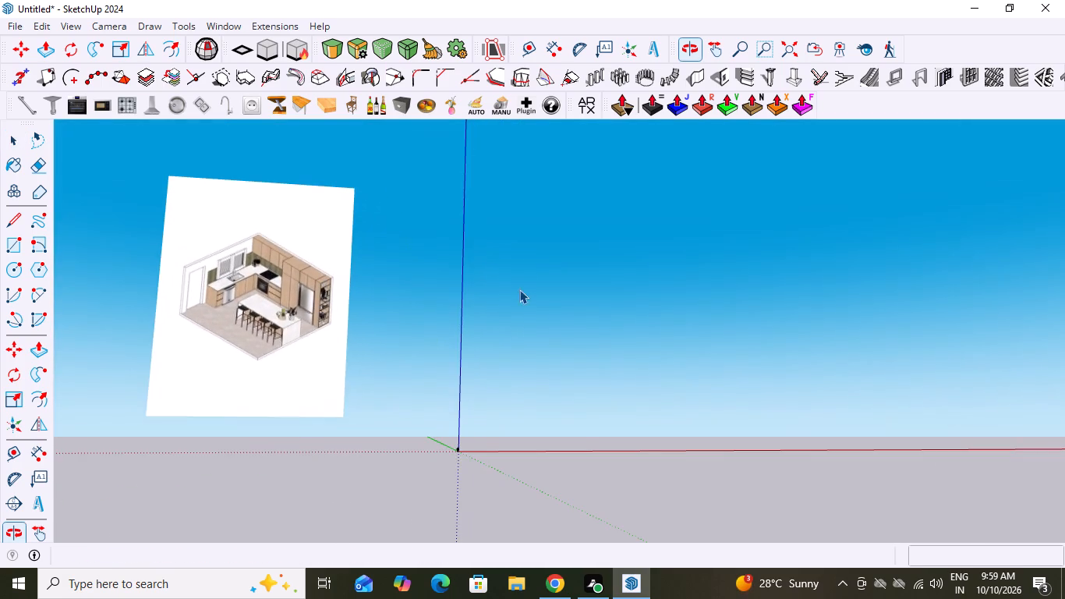
# Examine the area around the scale figure at the origin up close.
pyautogui.scroll(20, 452, 473)
pyautogui.scroll(2, 452, 473)
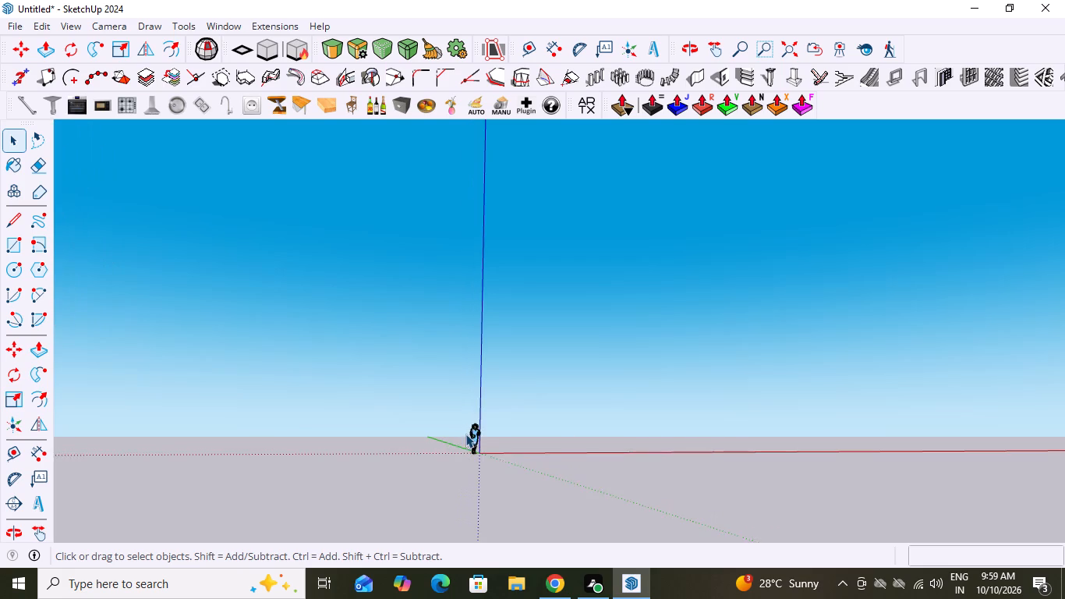
pyautogui.scroll(11, 465, 434)
pyautogui.scroll(-8, 419, 432)
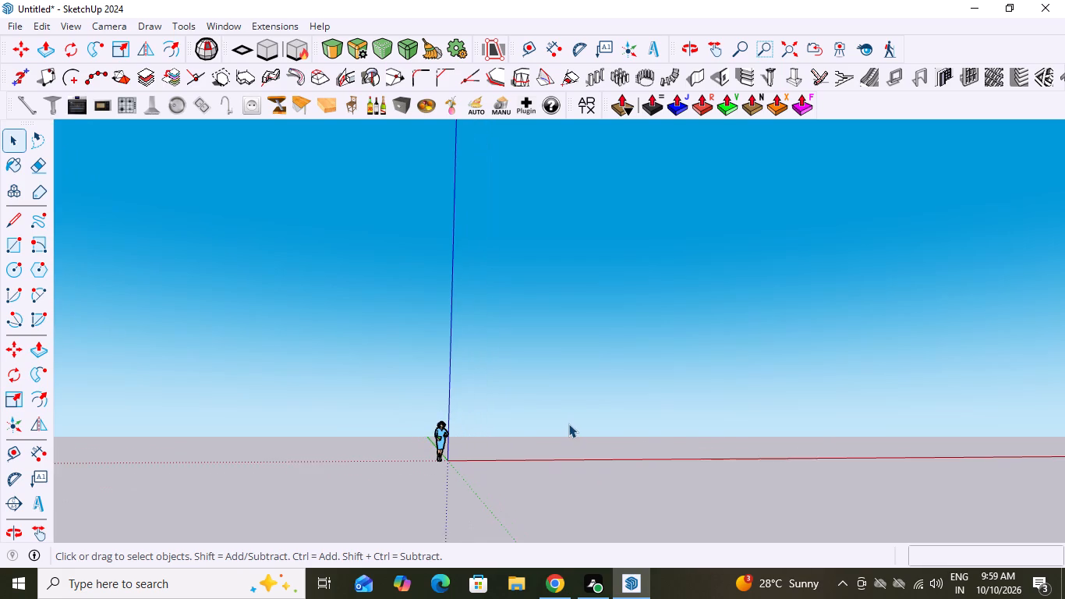
pyautogui.scroll(3, 567, 423)
pyautogui.moveTo(554, 424); pyautogui.dragTo(538, 495, button='middle')
pyautogui.scroll(2, 483, 454)
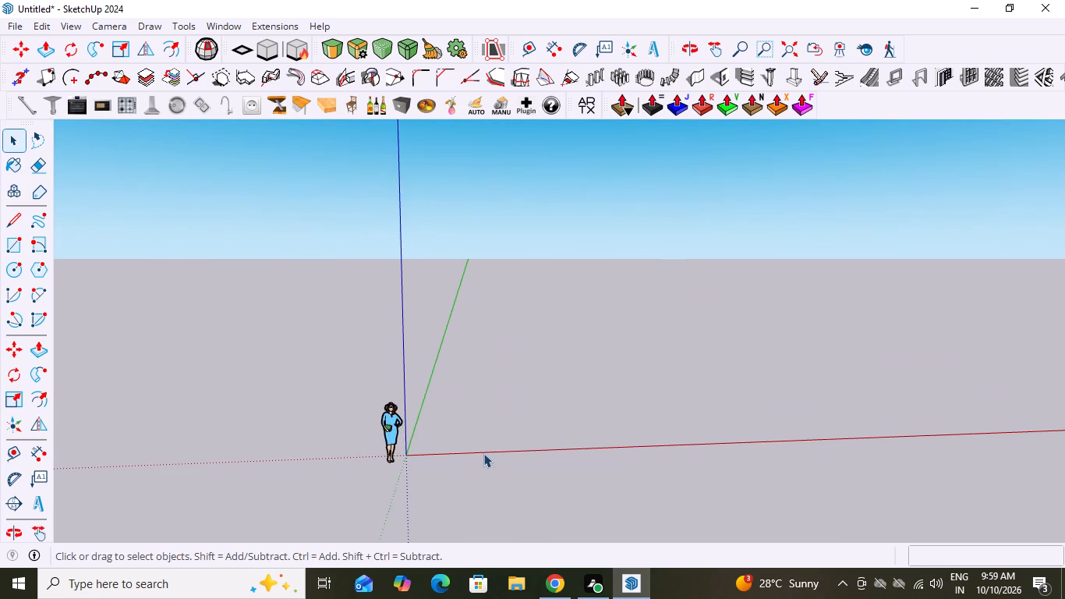
pyautogui.scroll(10, 483, 453)
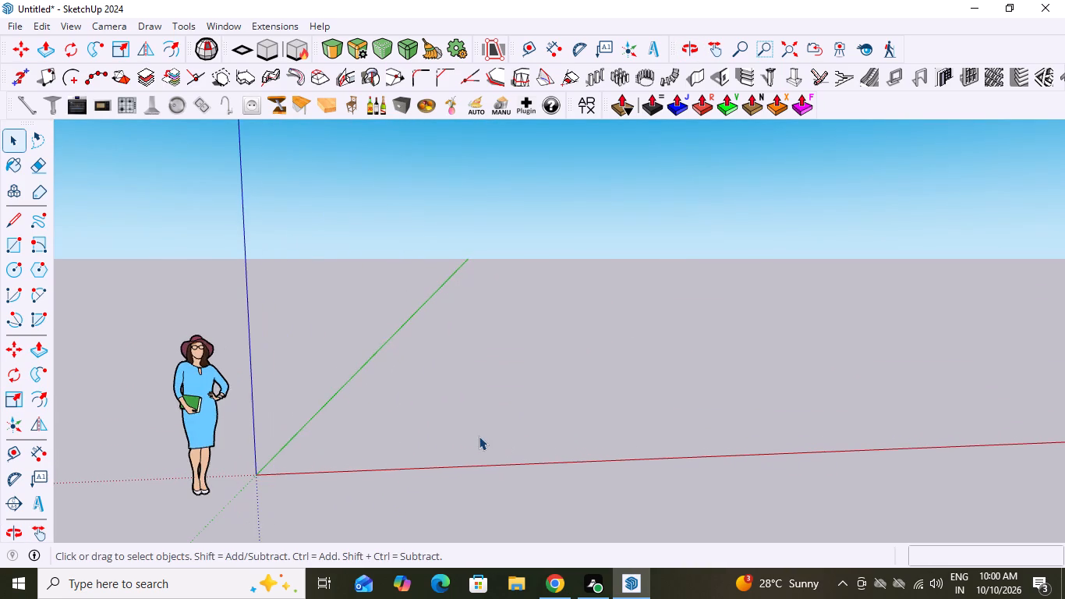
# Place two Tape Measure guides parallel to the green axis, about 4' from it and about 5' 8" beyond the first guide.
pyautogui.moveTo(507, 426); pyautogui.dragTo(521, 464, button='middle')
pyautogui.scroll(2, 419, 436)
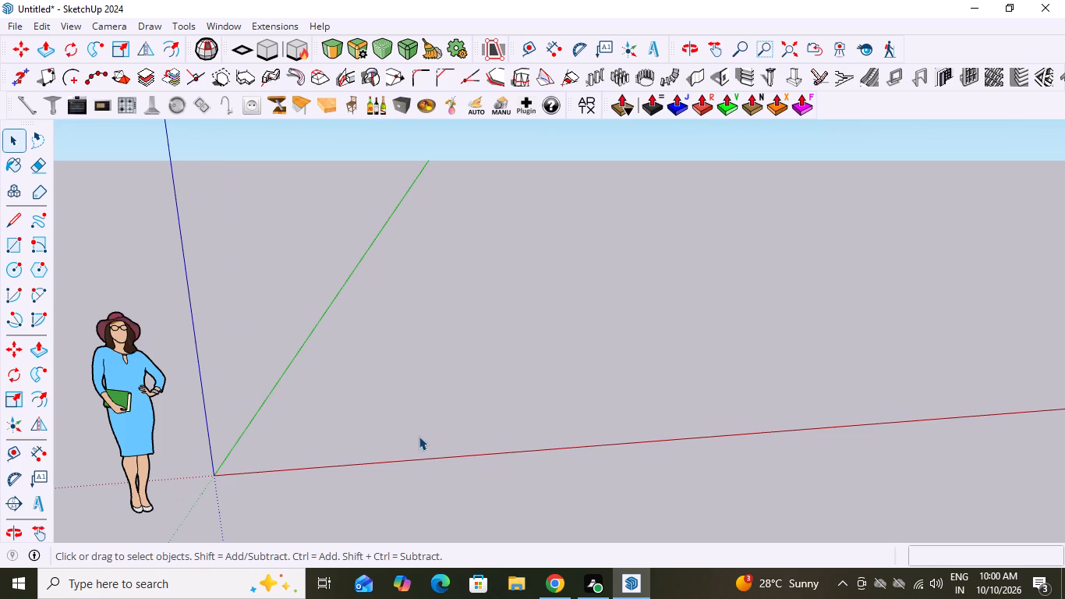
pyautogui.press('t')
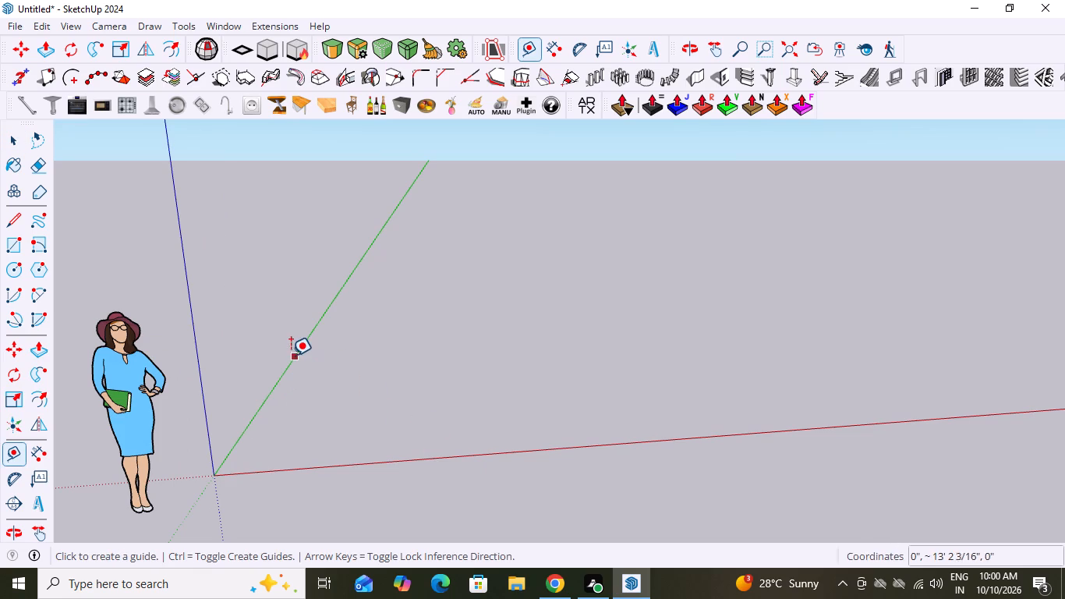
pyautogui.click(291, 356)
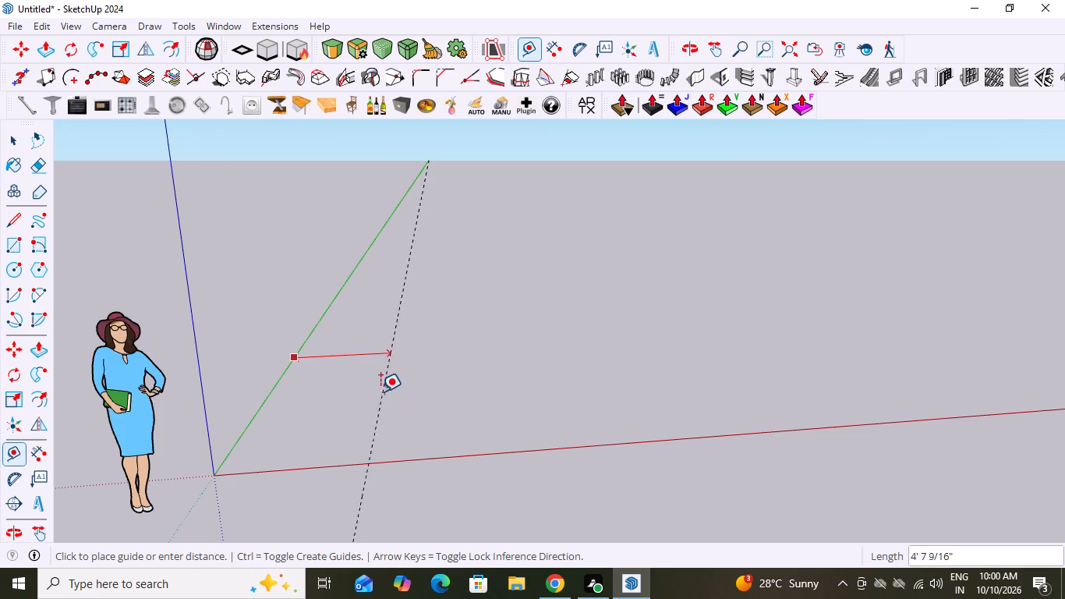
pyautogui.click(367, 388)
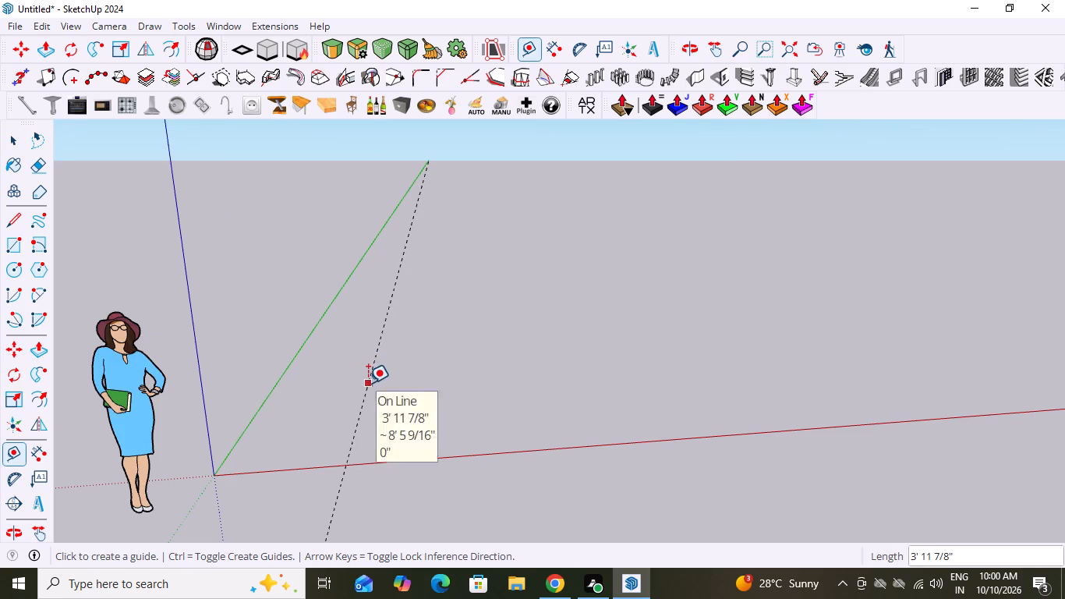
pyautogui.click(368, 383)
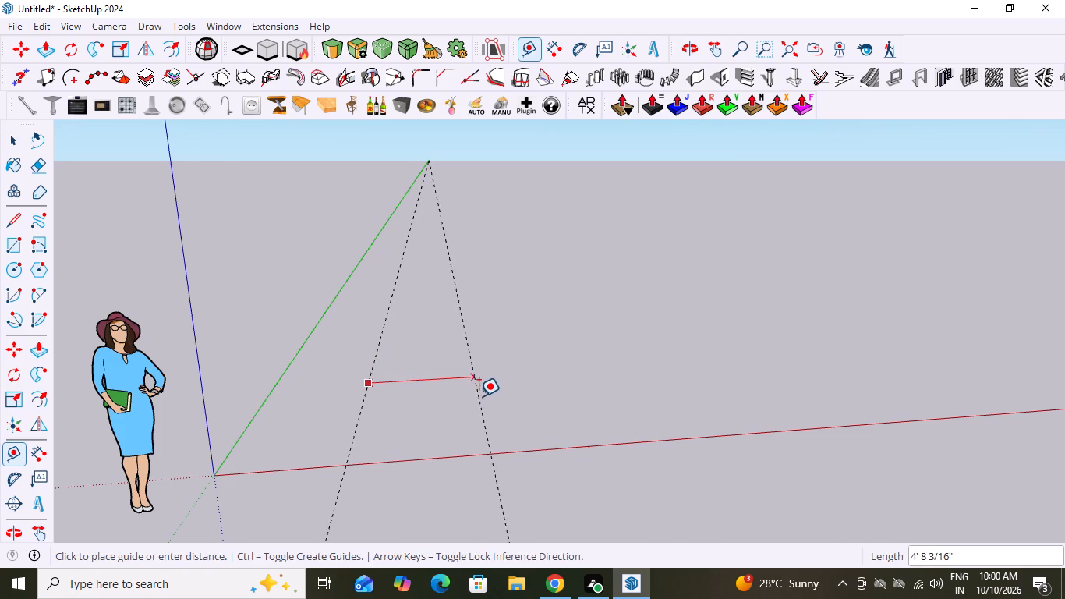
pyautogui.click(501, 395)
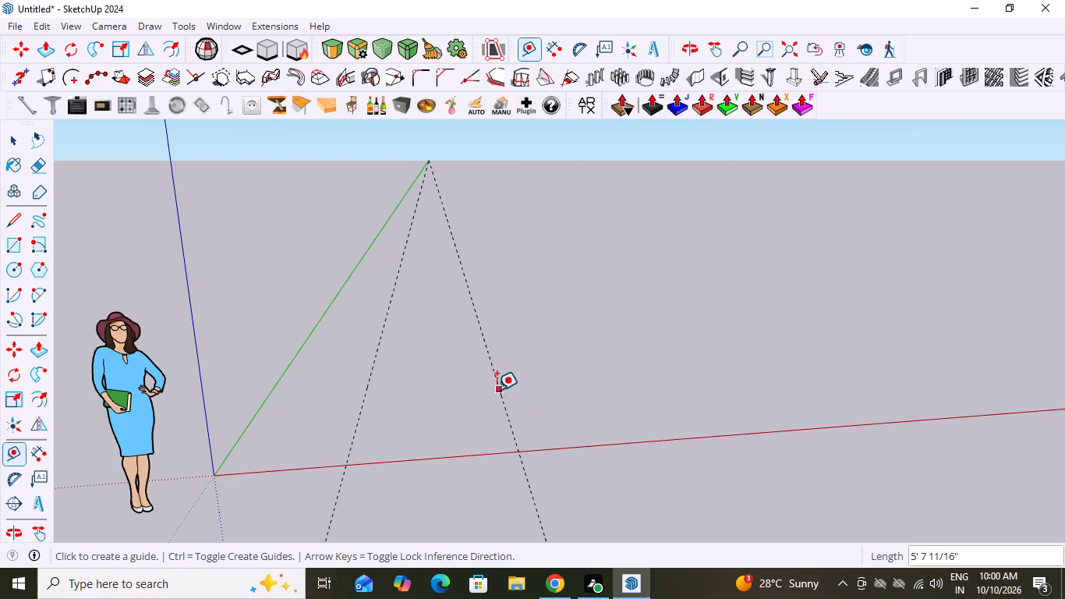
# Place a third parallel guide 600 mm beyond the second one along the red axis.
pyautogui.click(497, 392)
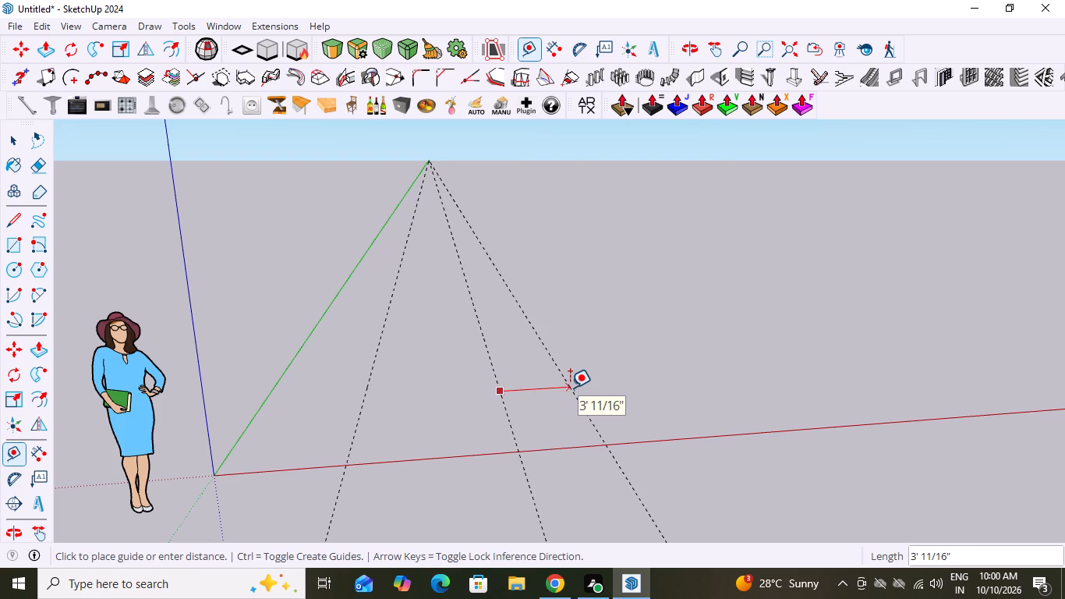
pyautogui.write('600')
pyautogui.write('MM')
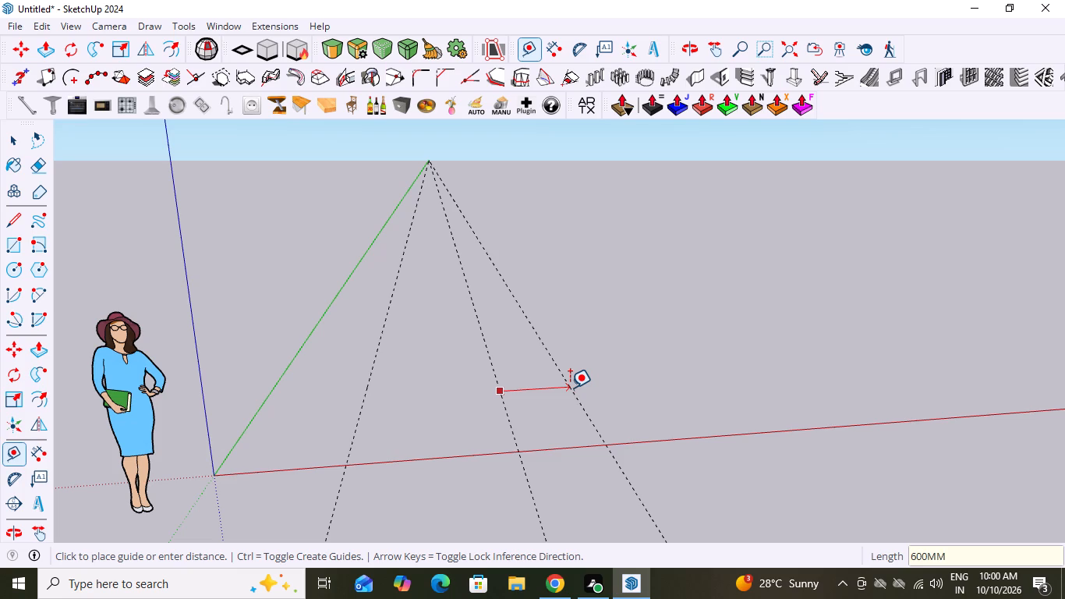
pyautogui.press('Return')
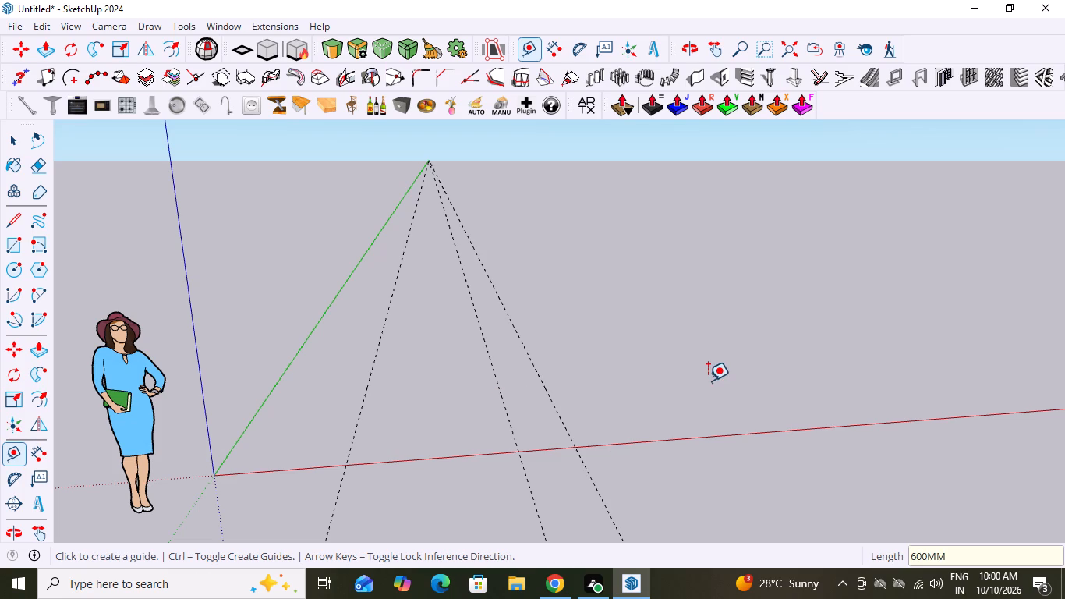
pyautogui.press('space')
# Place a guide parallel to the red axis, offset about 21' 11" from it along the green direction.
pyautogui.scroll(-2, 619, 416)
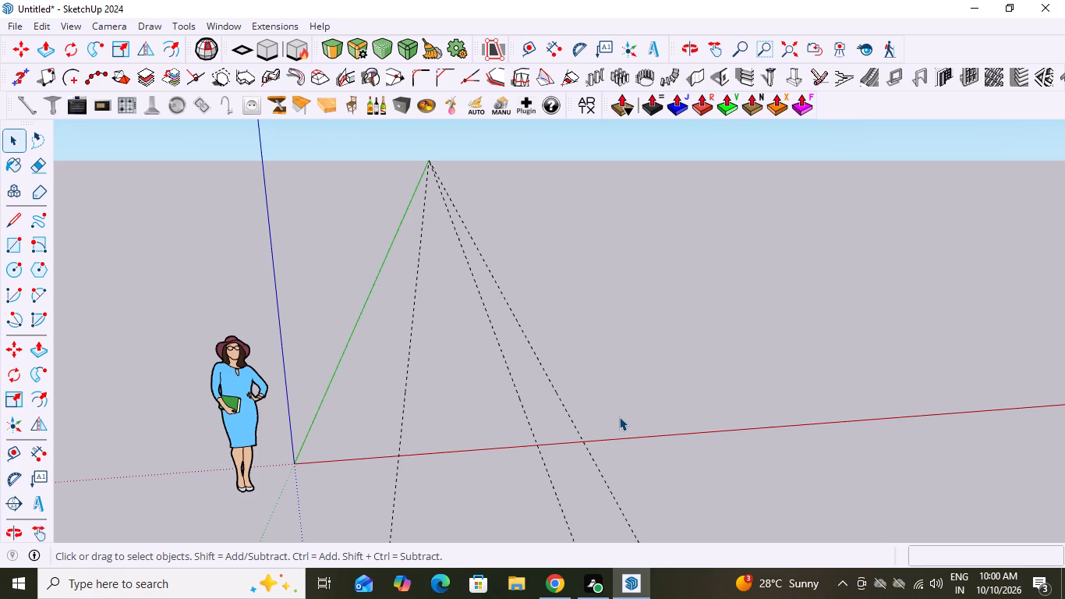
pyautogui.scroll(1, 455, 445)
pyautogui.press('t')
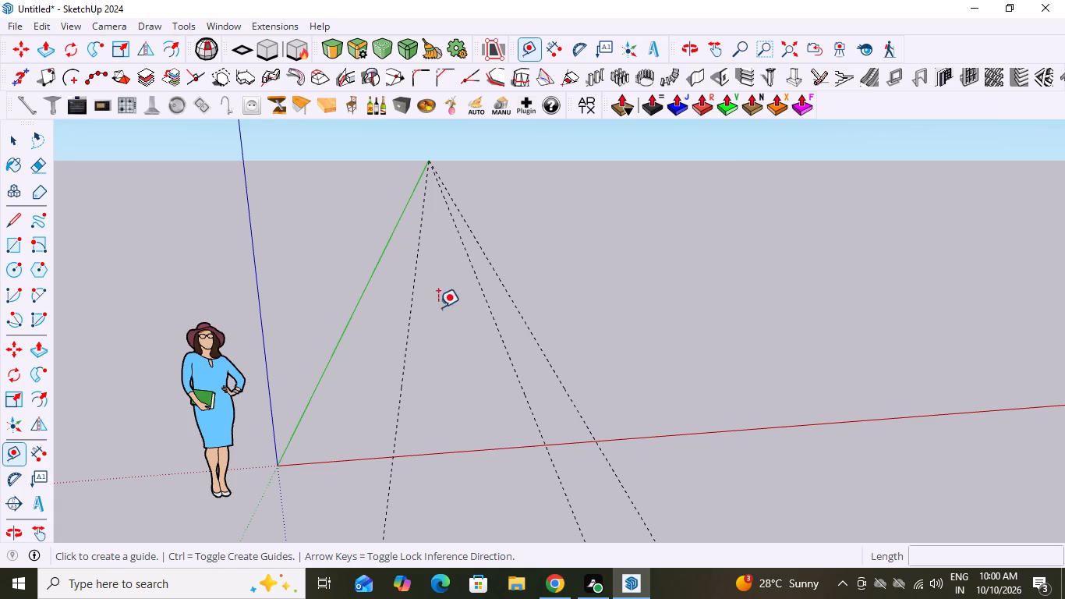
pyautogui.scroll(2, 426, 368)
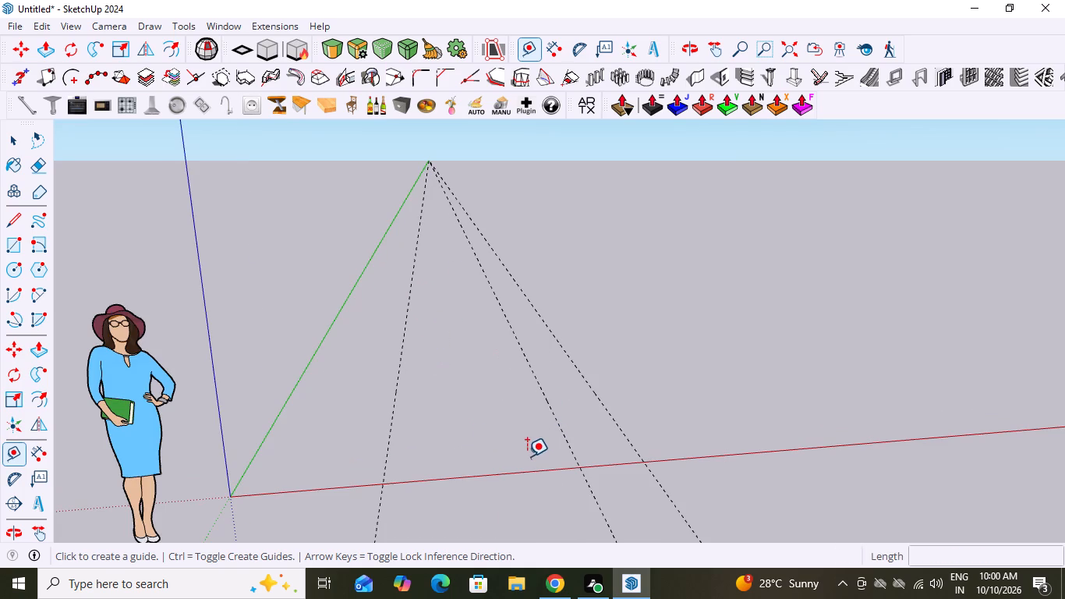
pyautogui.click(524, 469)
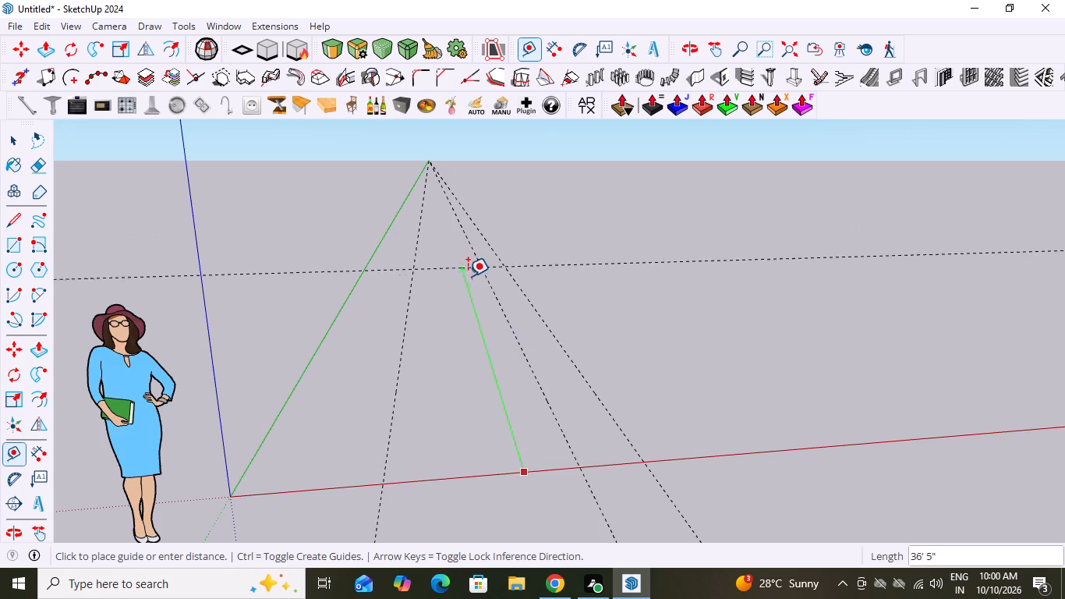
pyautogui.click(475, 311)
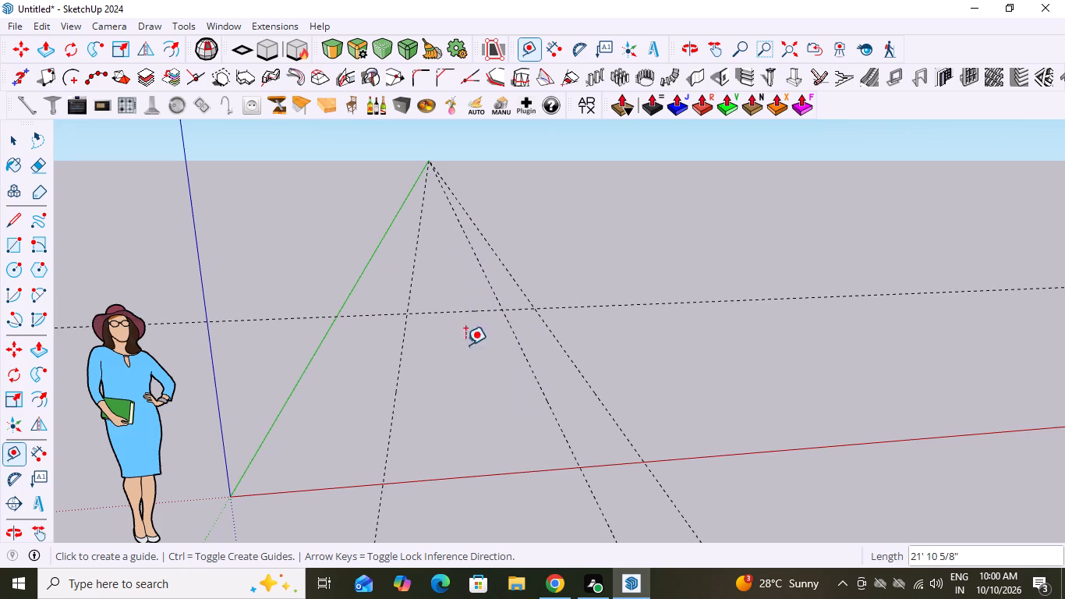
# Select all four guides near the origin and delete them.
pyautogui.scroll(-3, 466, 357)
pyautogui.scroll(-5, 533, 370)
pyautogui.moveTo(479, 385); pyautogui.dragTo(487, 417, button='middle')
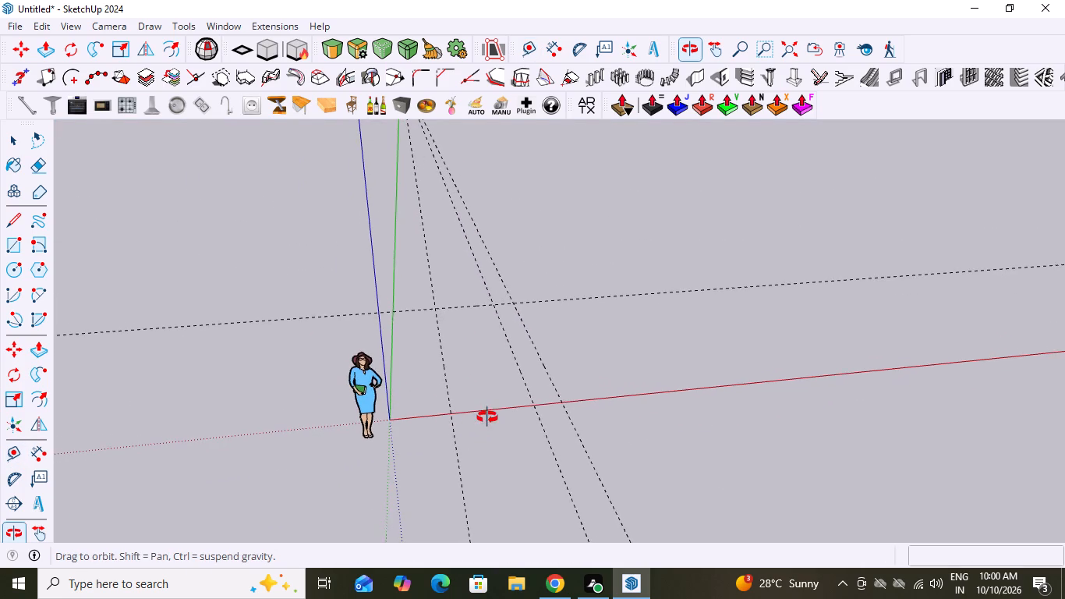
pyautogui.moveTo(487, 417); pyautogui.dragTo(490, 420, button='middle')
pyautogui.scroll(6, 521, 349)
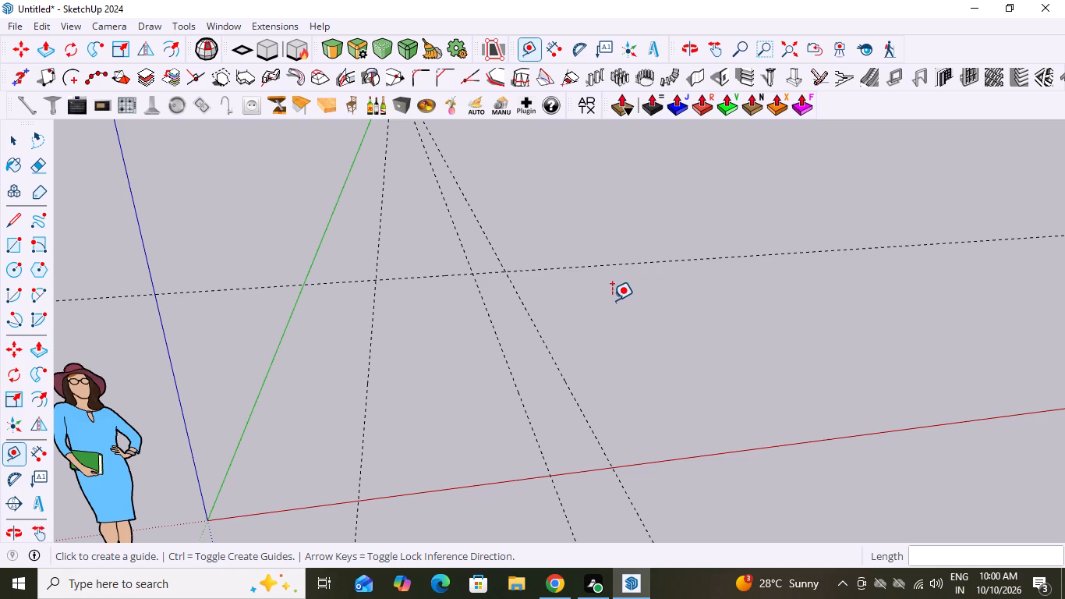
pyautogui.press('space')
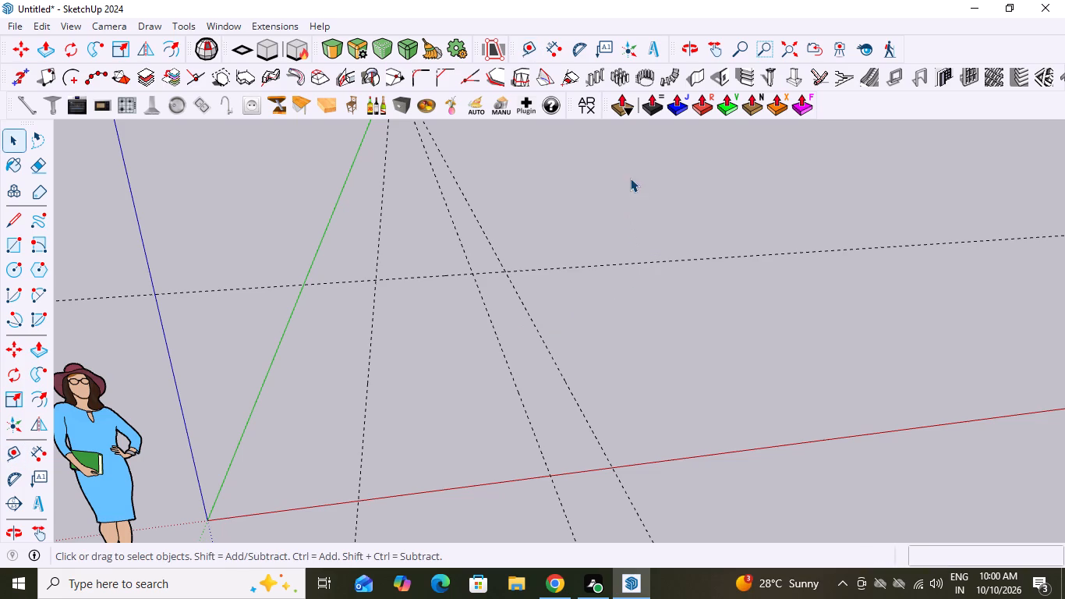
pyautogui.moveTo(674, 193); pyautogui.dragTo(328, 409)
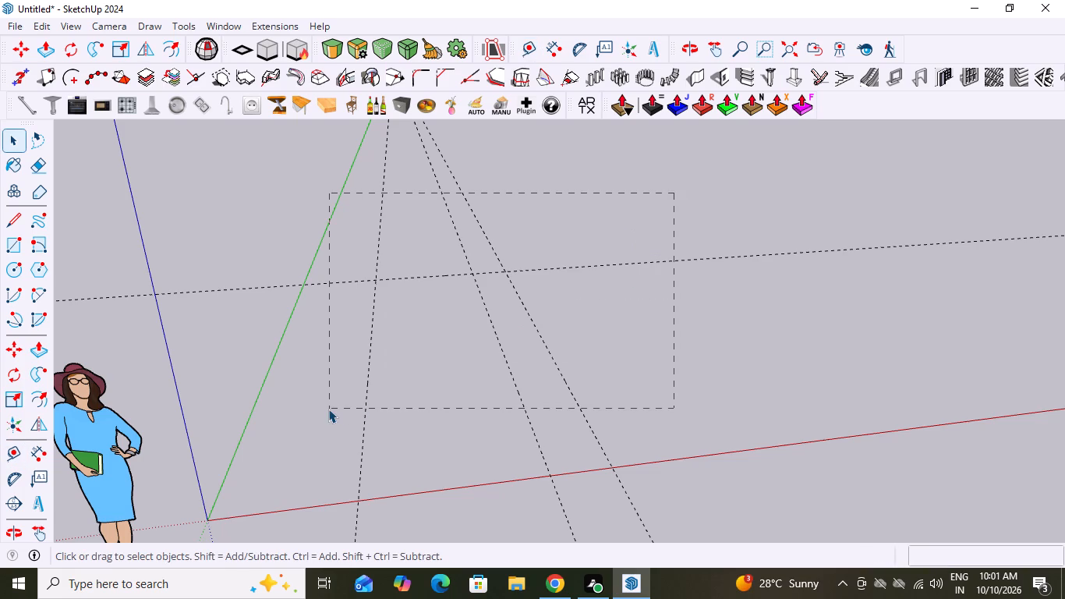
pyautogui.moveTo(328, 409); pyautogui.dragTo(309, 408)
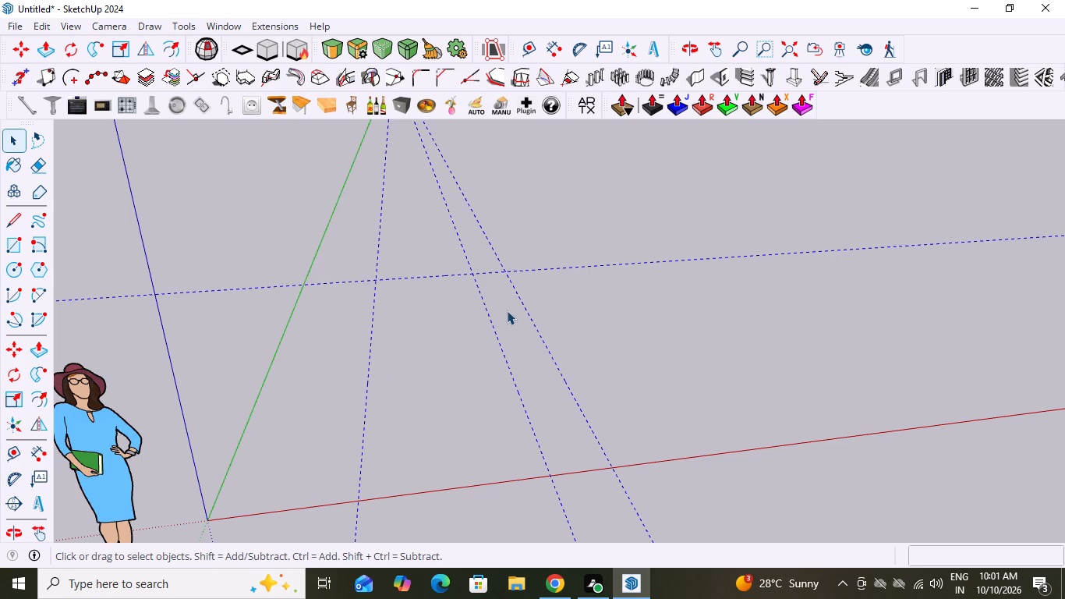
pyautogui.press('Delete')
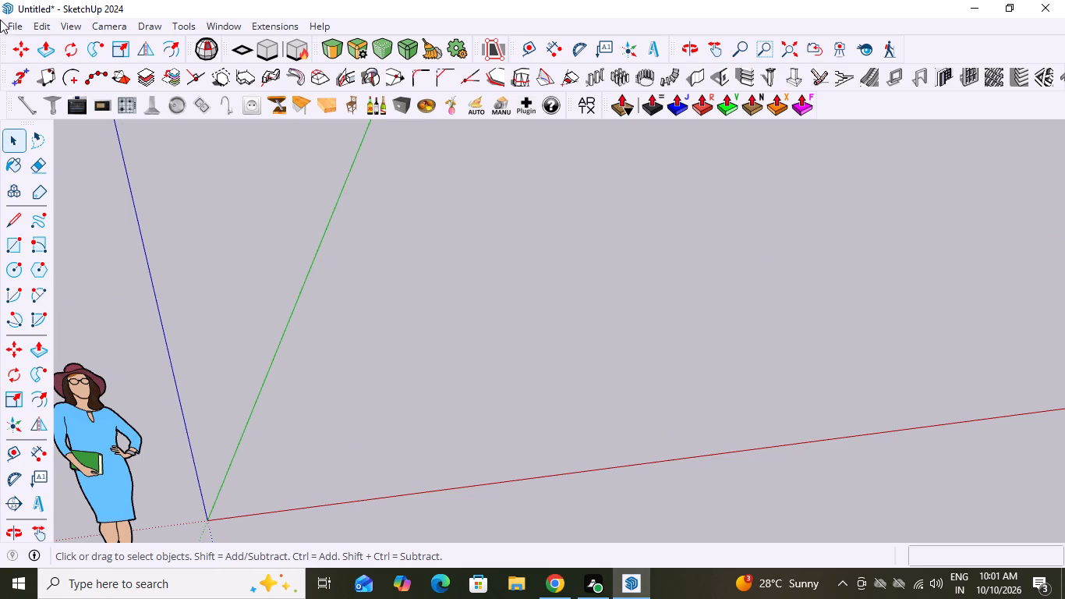
# Start a file import and look through the Downloads folder for the kitchen drawing.
pyautogui.click(11, 26)
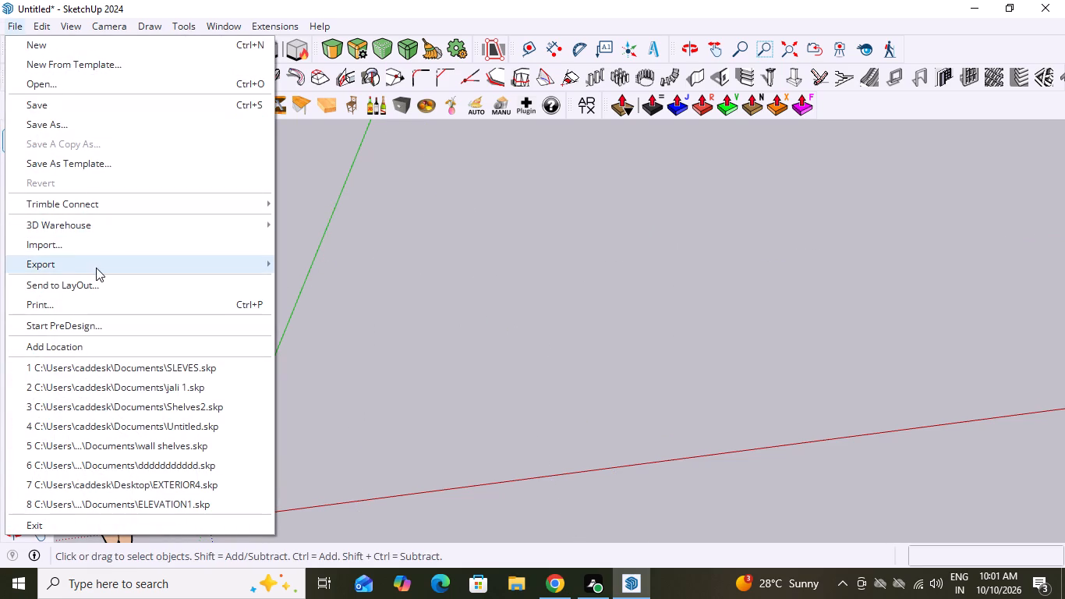
pyautogui.click(95, 248)
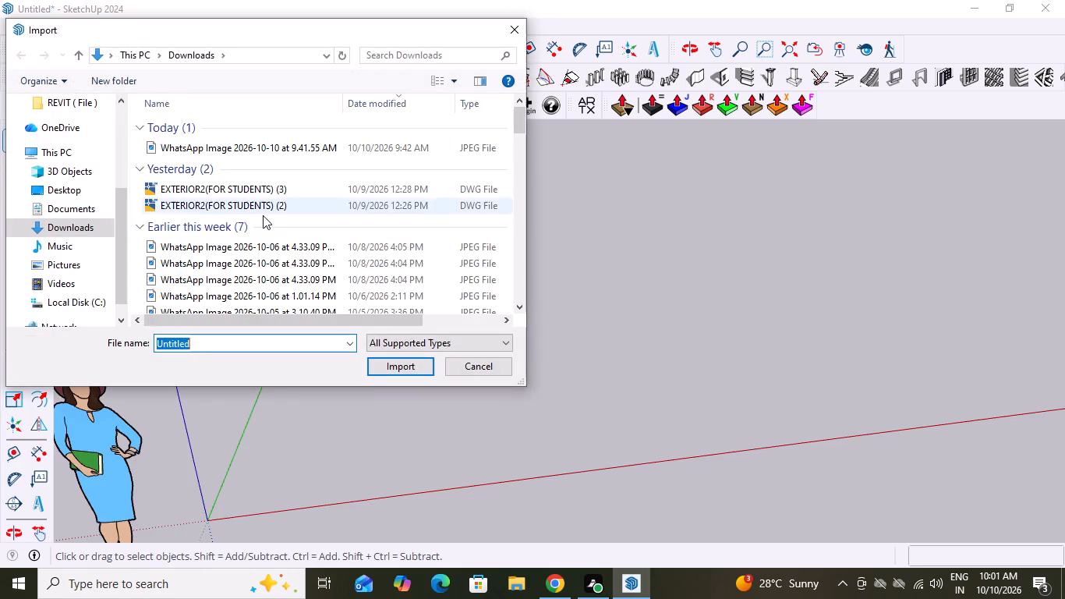
pyautogui.scroll(-7, 228, 207)
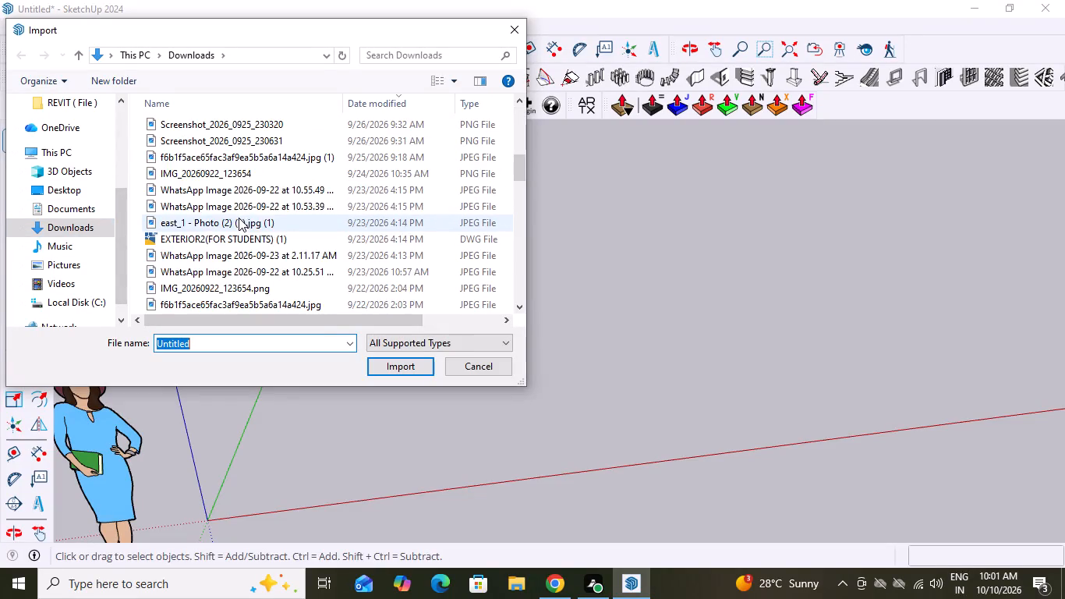
pyautogui.scroll(-11, 239, 218)
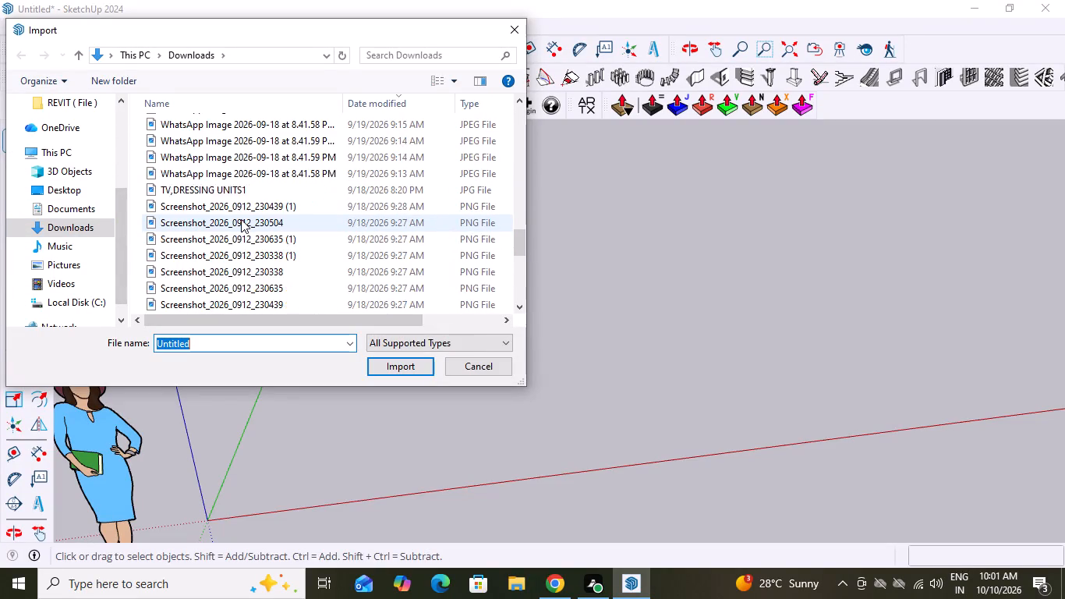
pyautogui.scroll(-5, 241, 219)
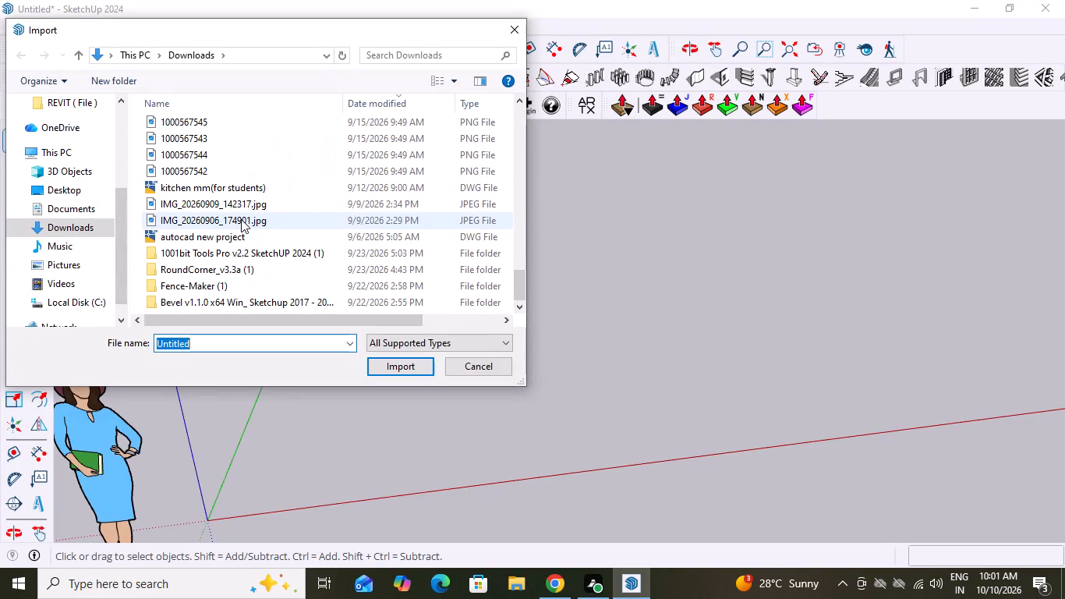
pyautogui.scroll(-7, 241, 219)
pyautogui.scroll(4, 249, 292)
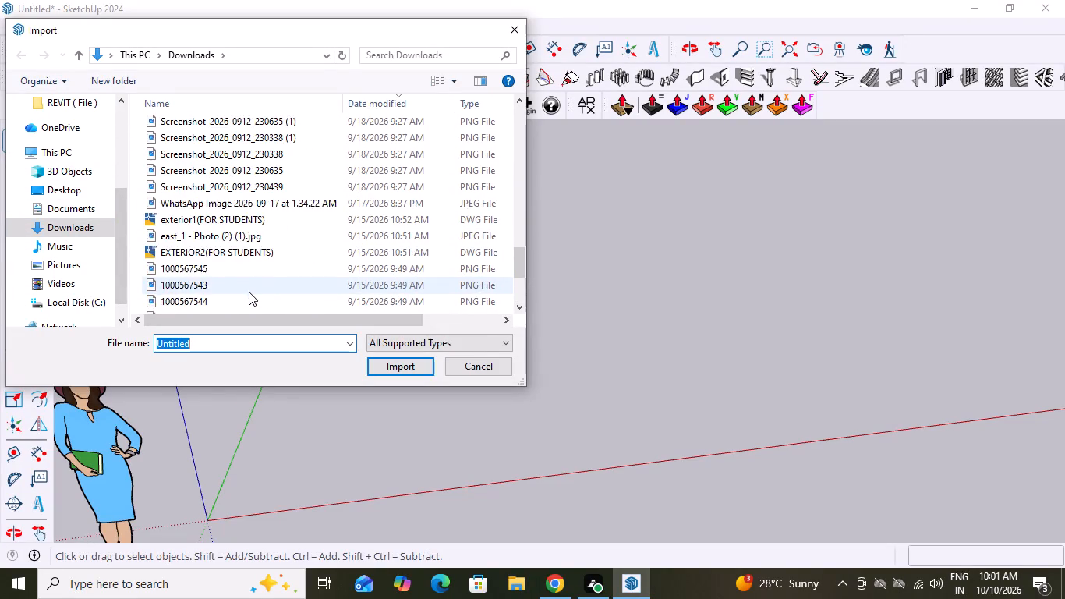
pyautogui.scroll(7, 249, 290)
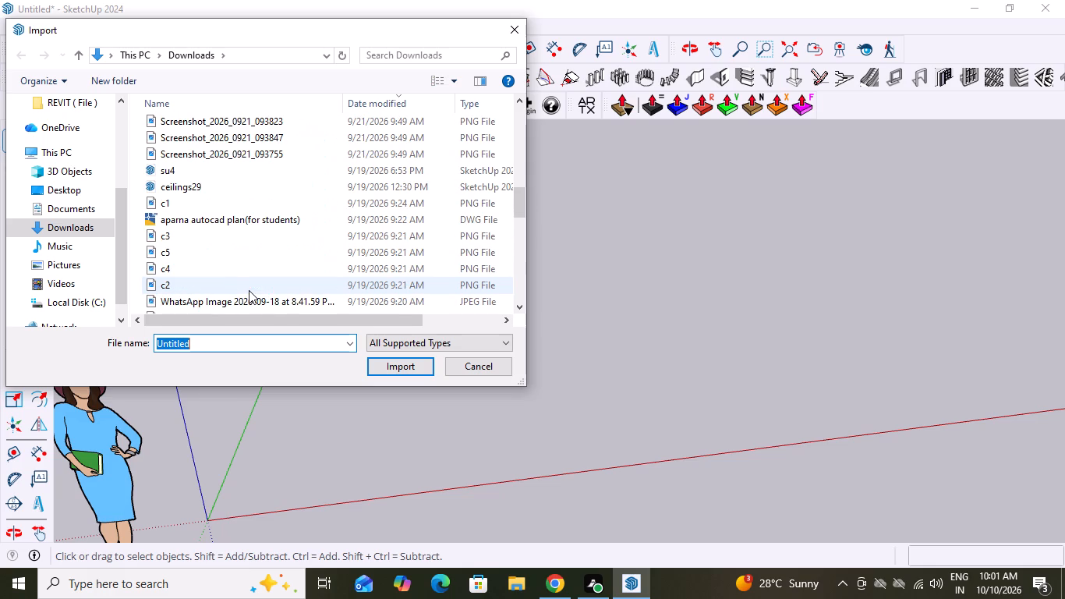
pyautogui.scroll(7, 249, 290)
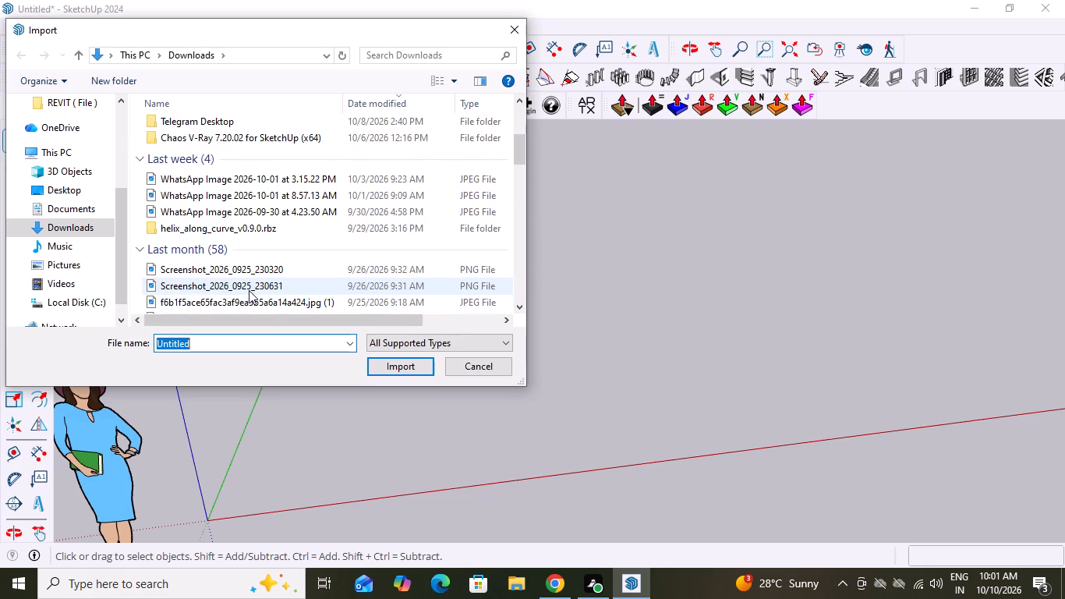
pyautogui.scroll(4, 251, 277)
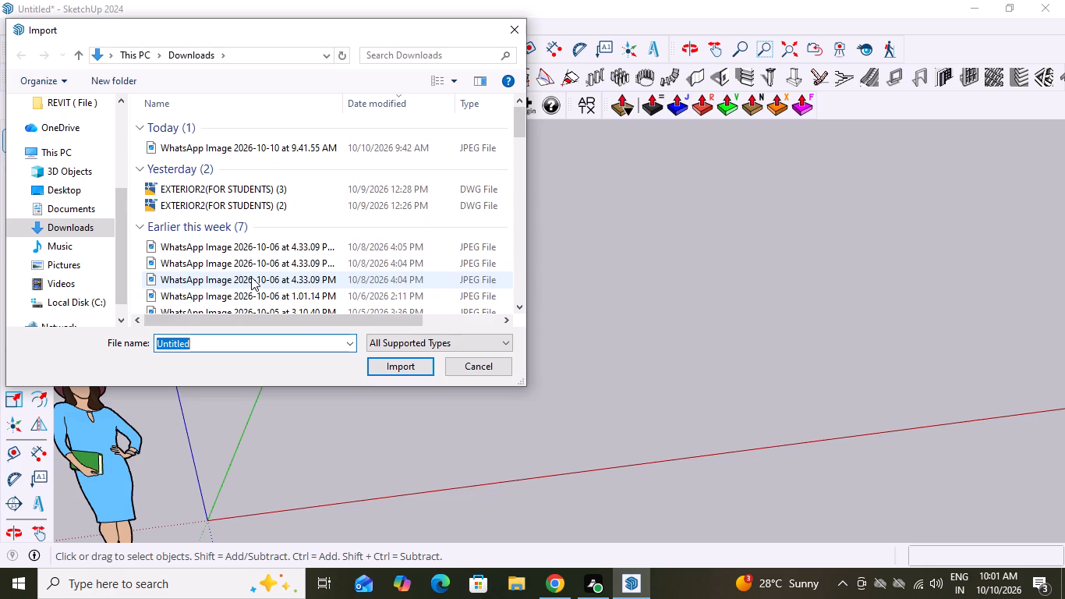
pyautogui.scroll(-2, 251, 277)
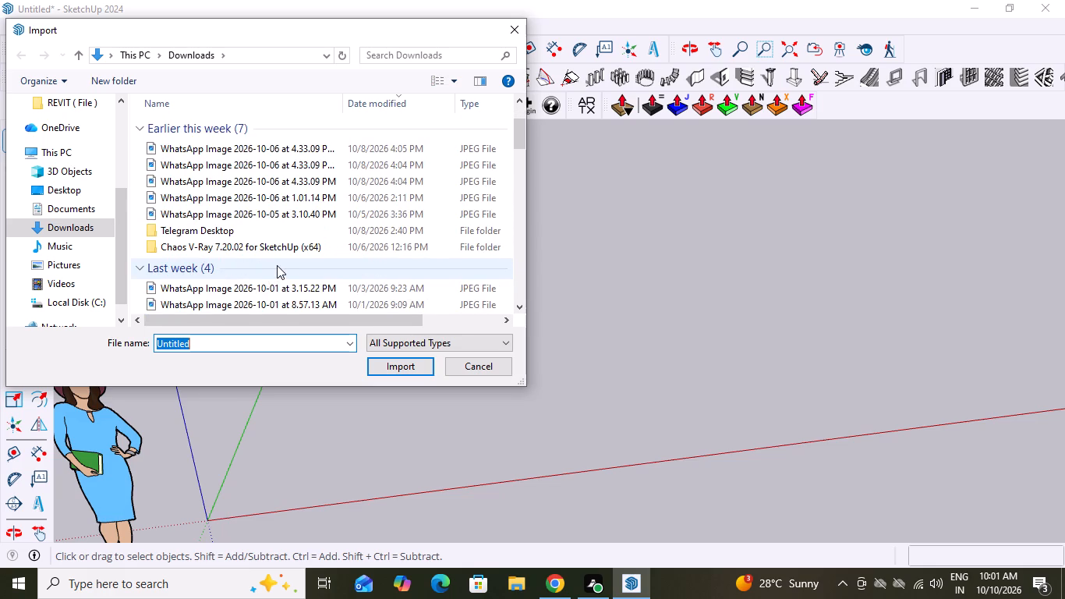
pyautogui.scroll(8, 277, 265)
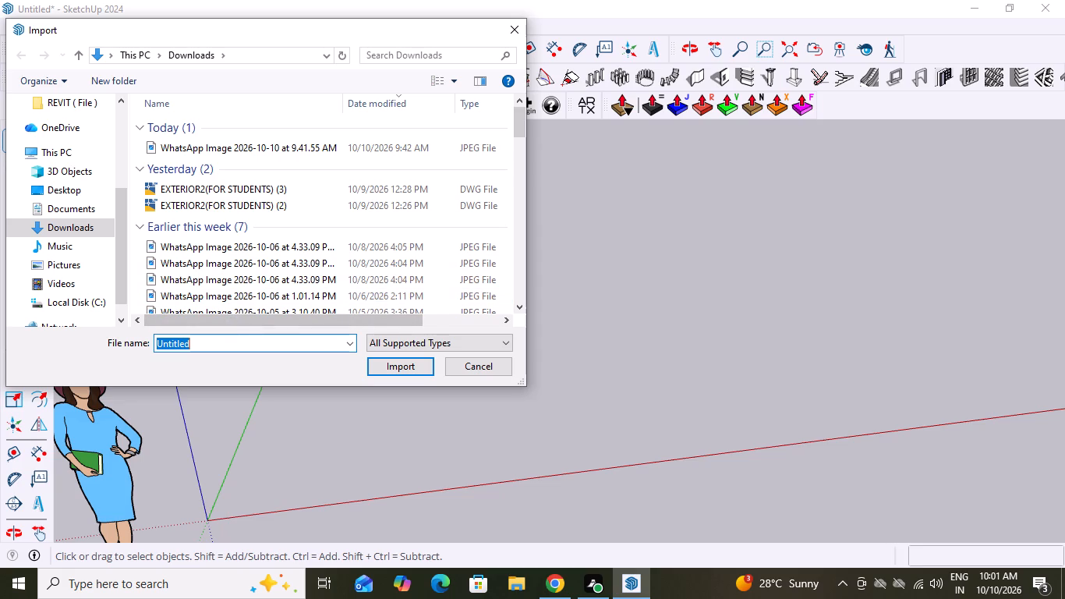
# Import the drawing "kitchen mm(for students).dwg" from the Downloads folder.
pyautogui.click(233, 338)
pyautogui.press('BackSpace')
pyautogui.press('BackSpace')
pyautogui.press('BackSpace')
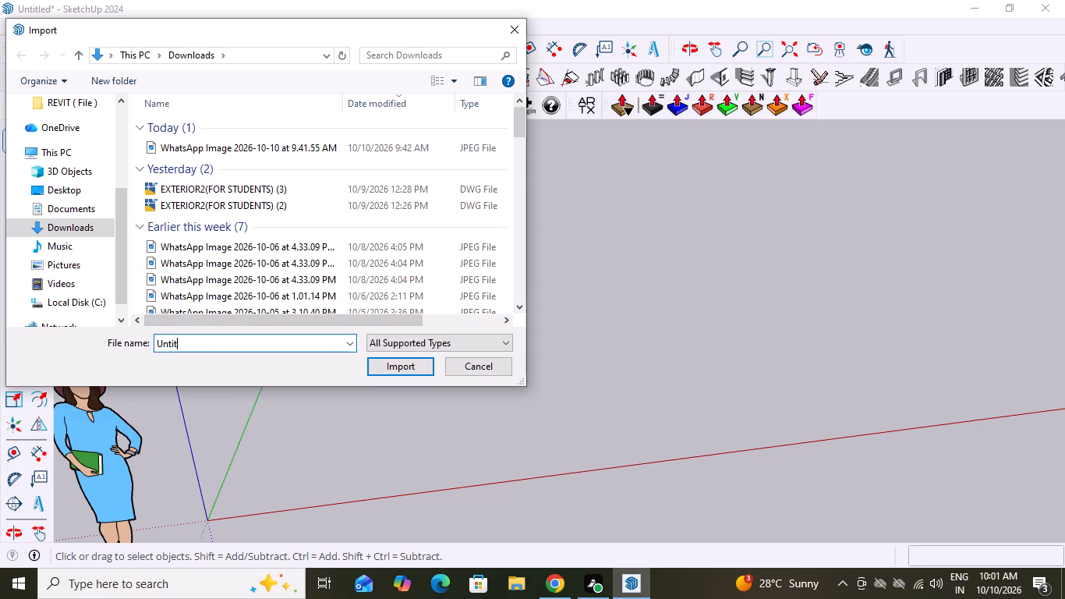
pyautogui.press('BackSpace')
pyautogui.press('BackSpace')
pyautogui.press('BackSpace')
pyautogui.press('BackSpace')
pyautogui.press('BackSpace')
pyautogui.press('BackSpace')
pyautogui.write('KI')
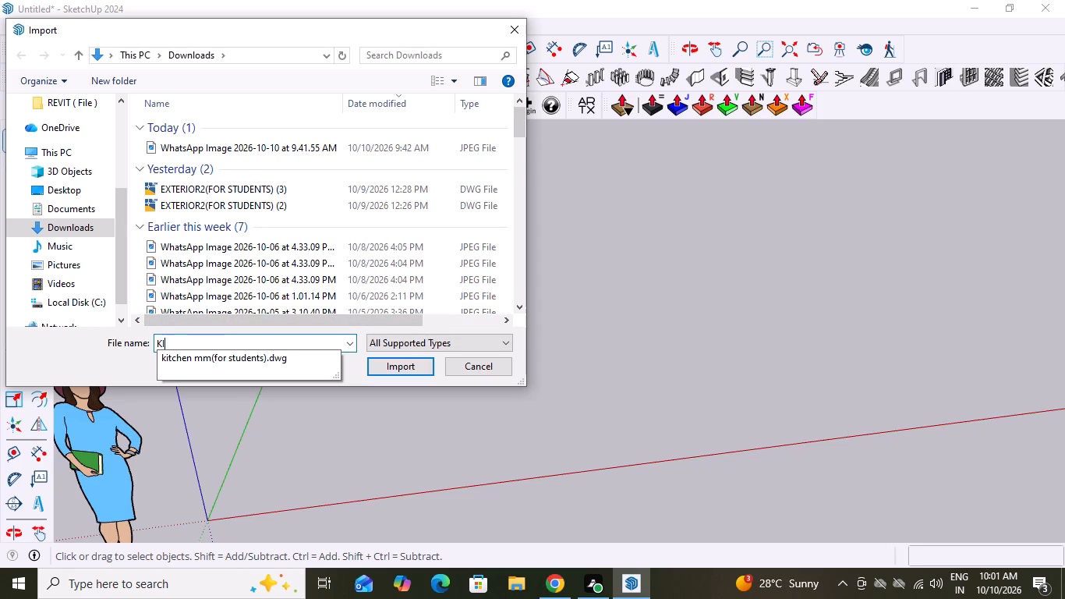
pyautogui.click(308, 361)
pyautogui.click(391, 365)
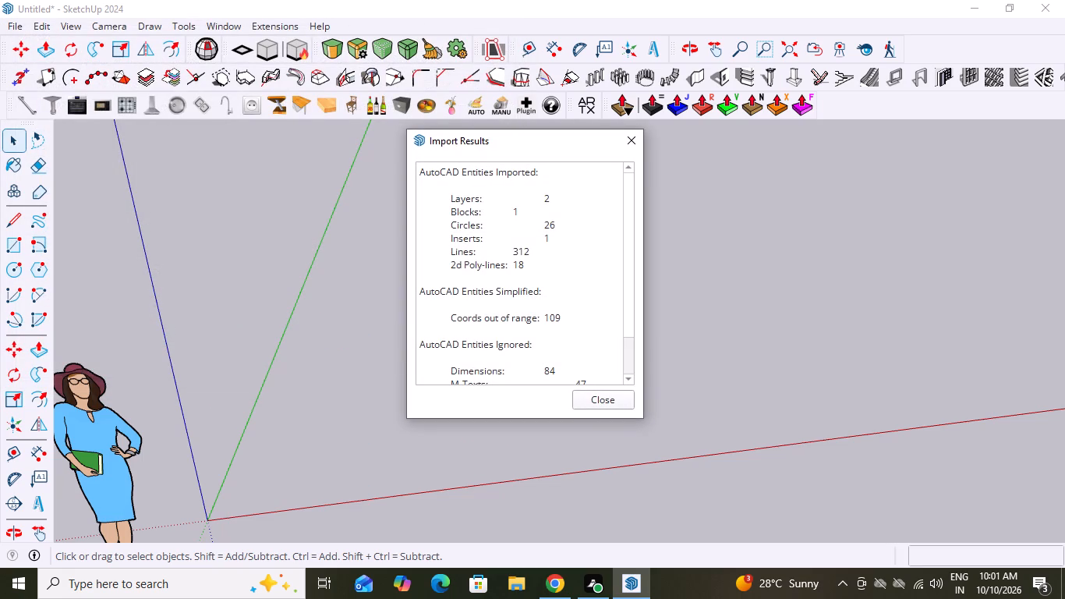
# Read through the import results report for the kitchen drawing and dismiss it.
pyautogui.scroll(1, 600, 348)
pyautogui.scroll(-4, 598, 348)
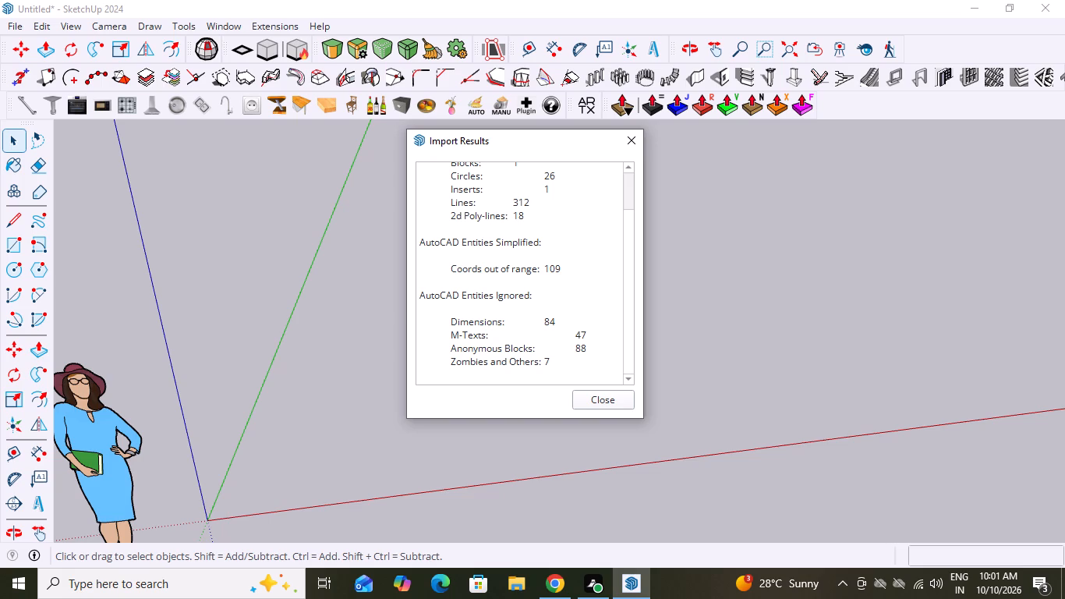
pyautogui.click(642, 133)
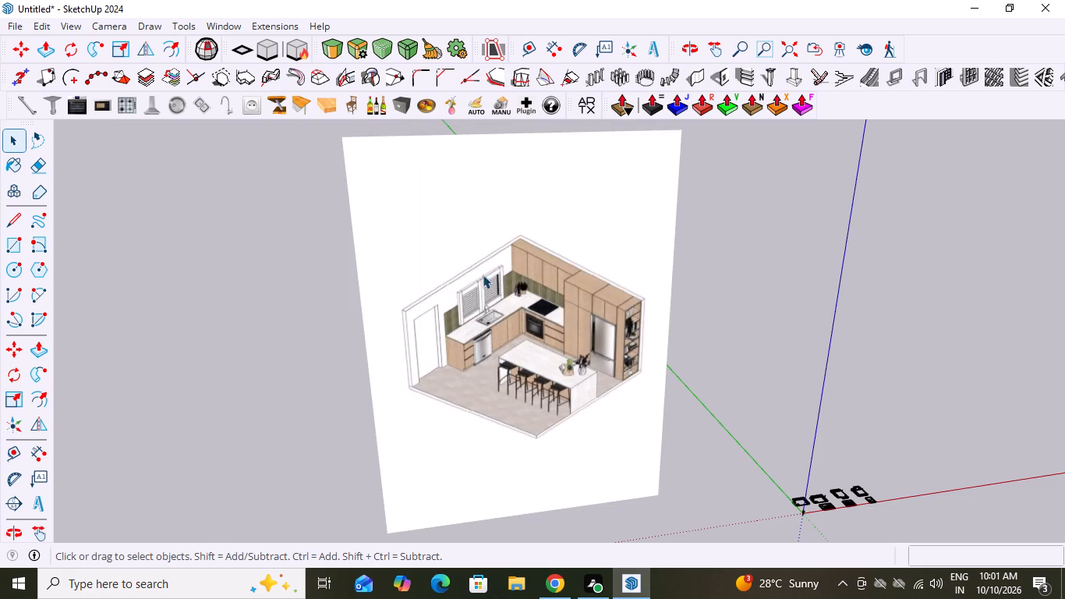
# Delete the upright kitchen reference image standing beside the imported drawings.
pyautogui.scroll(-8, 333, 314)
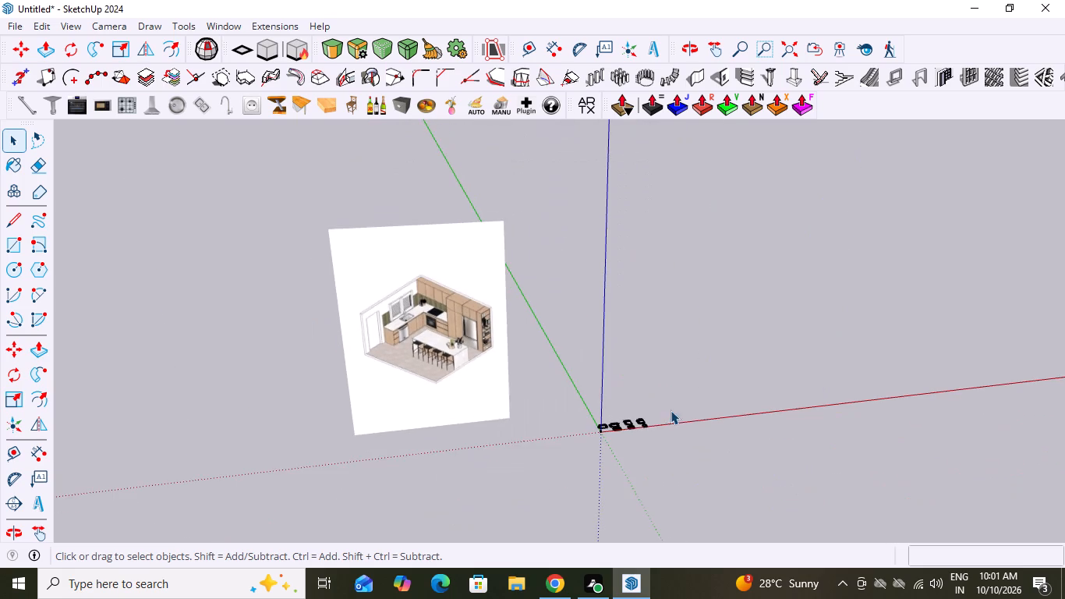
pyautogui.scroll(20, 670, 409)
pyautogui.scroll(4, 670, 409)
pyautogui.scroll(2, 512, 430)
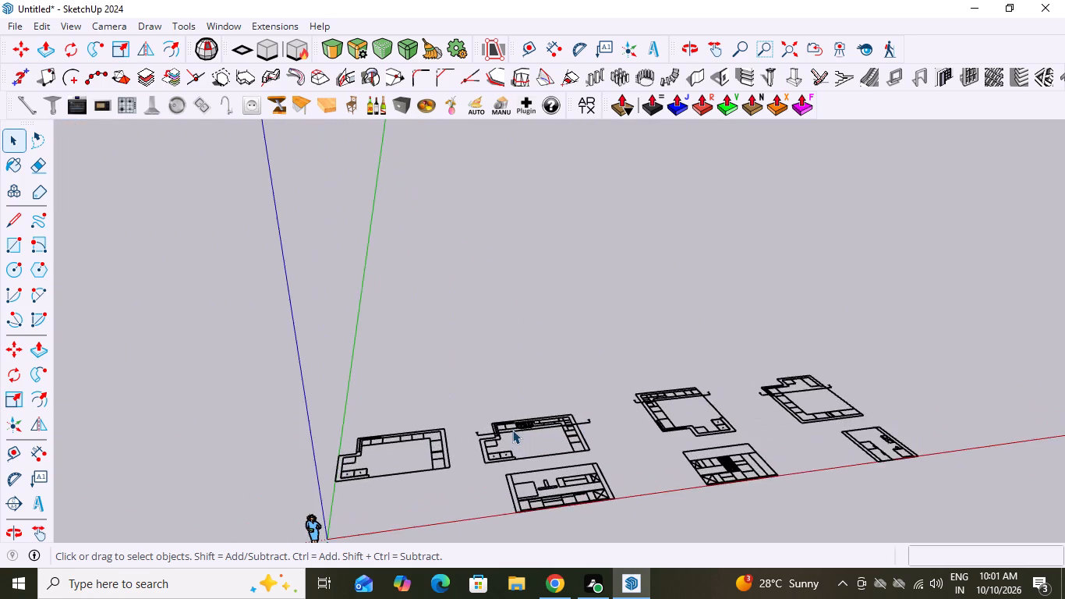
pyautogui.scroll(-8, 554, 405)
pyautogui.moveTo(462, 492); pyautogui.dragTo(468, 481, button='middle')
pyautogui.scroll(3, 468, 481)
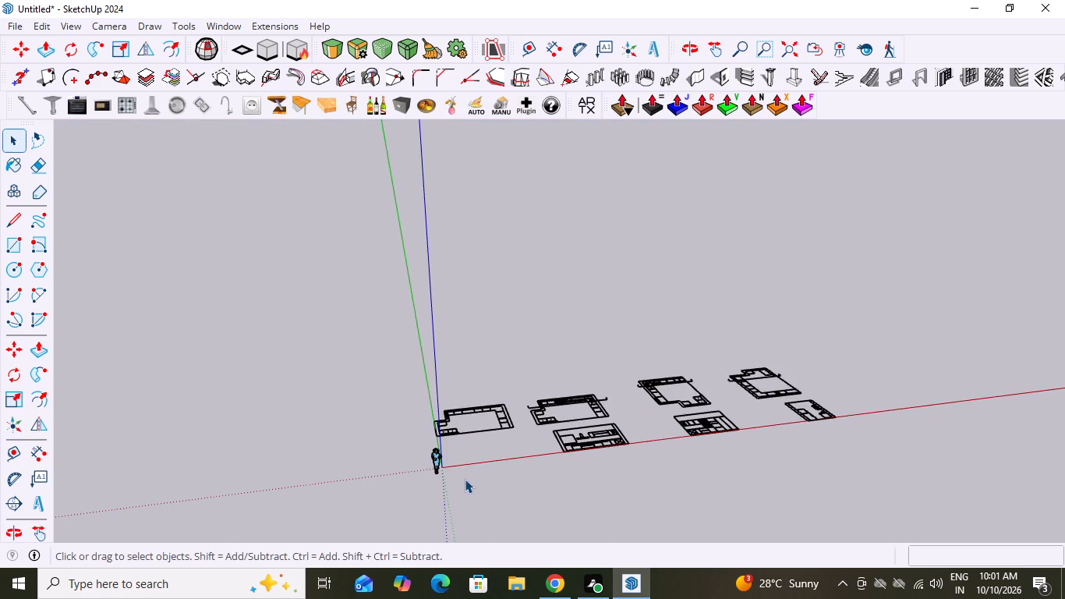
pyautogui.scroll(-19, 547, 369)
pyautogui.click(129, 297)
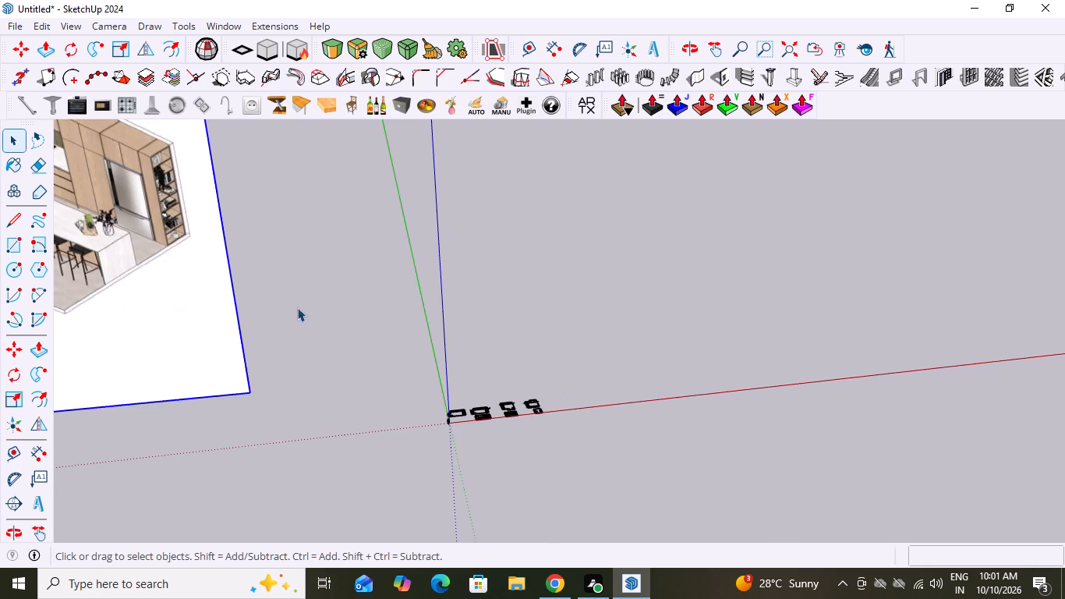
pyautogui.press('Delete')
# Examine the imported kitchen plans and elevations laid out along the red axis.
pyautogui.scroll(7, 521, 445)
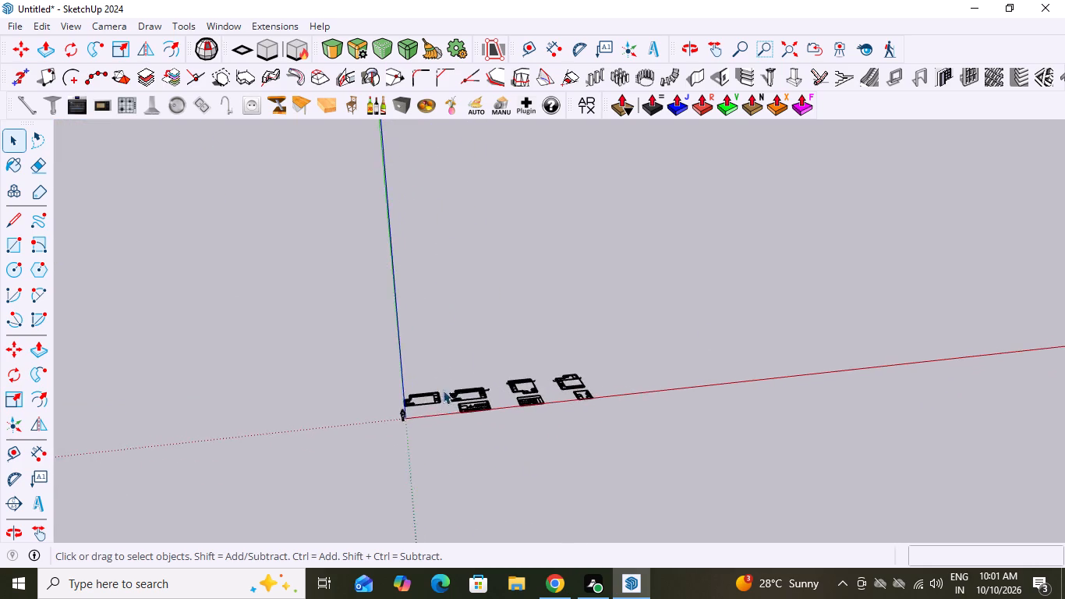
pyautogui.scroll(9, 443, 390)
pyautogui.moveTo(451, 384); pyautogui.dragTo(400, 477, button='middle')
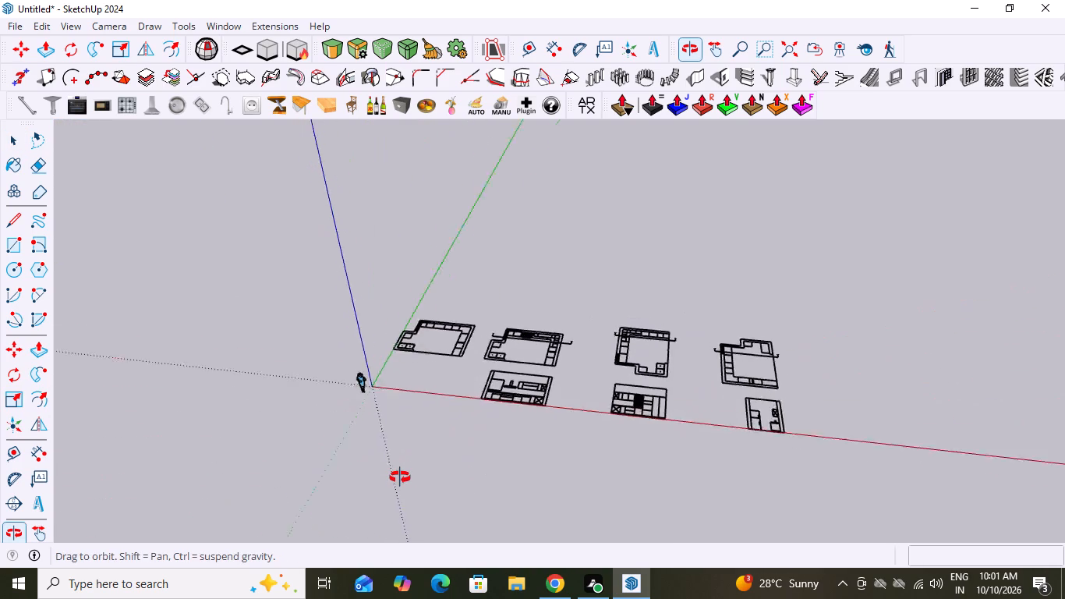
pyautogui.moveTo(400, 477); pyautogui.dragTo(425, 477, button='middle')
pyautogui.scroll(2, 425, 477)
pyautogui.scroll(15, 429, 333)
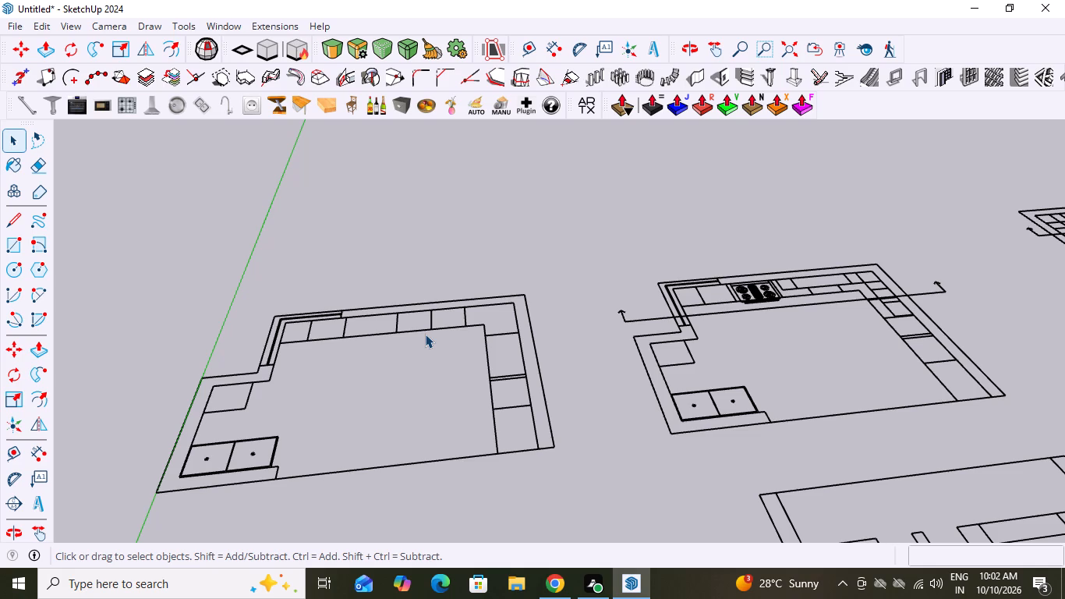
pyautogui.scroll(-8, 536, 1)
pyautogui.scroll(-15, 318, 397)
pyautogui.moveTo(337, 407); pyautogui.dragTo(342, 431, button='middle')
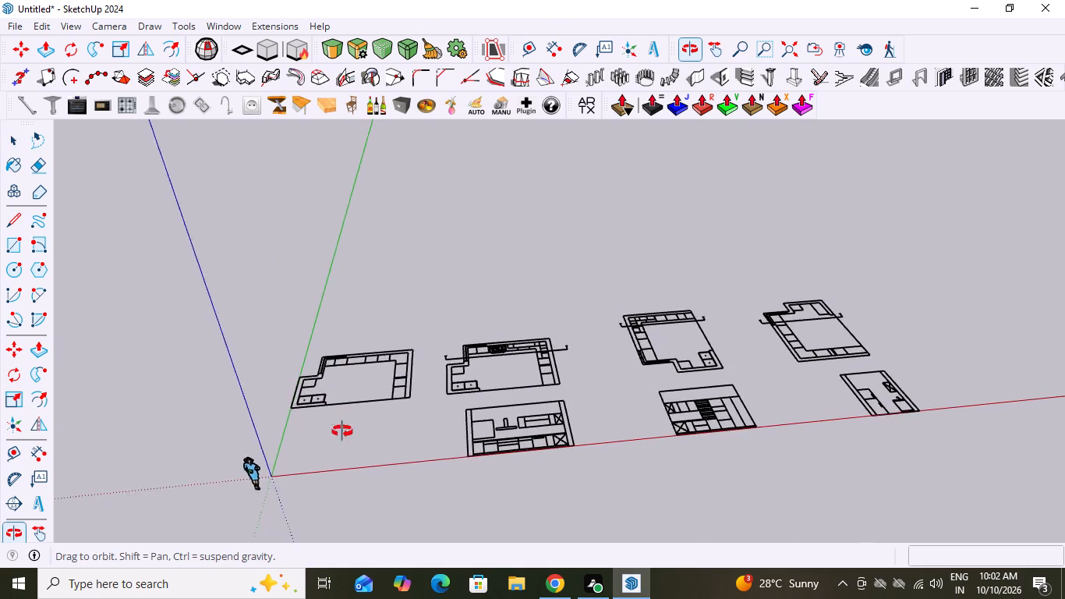
pyautogui.moveTo(342, 431); pyautogui.dragTo(346, 437, button='middle')
pyautogui.middleClick(346, 437)
pyautogui.scroll(8, 295, 415)
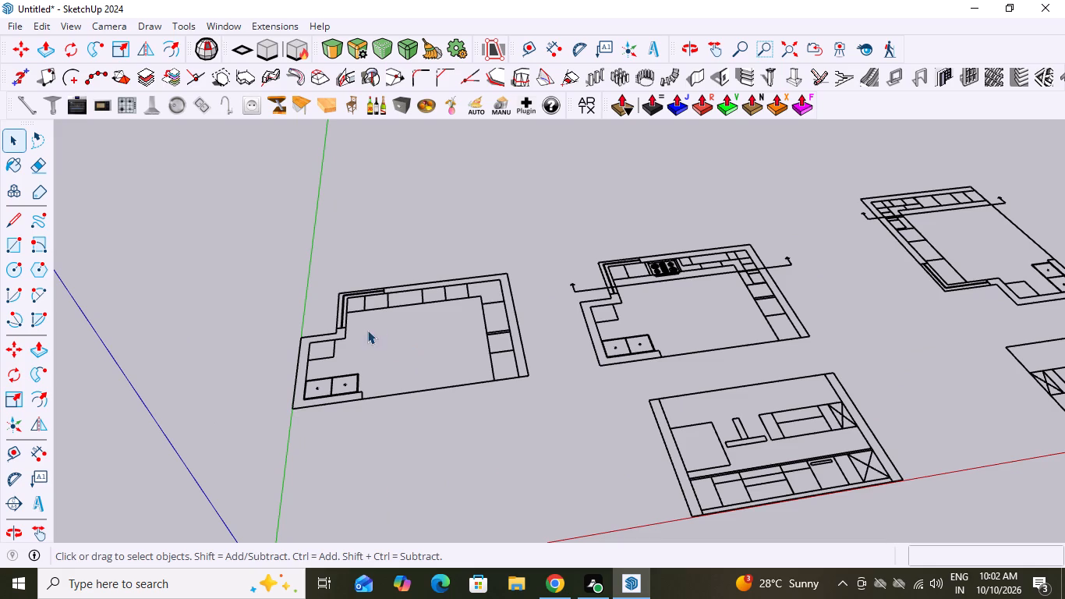
pyautogui.scroll(1, 417, 323)
pyautogui.scroll(-6, 363, 307)
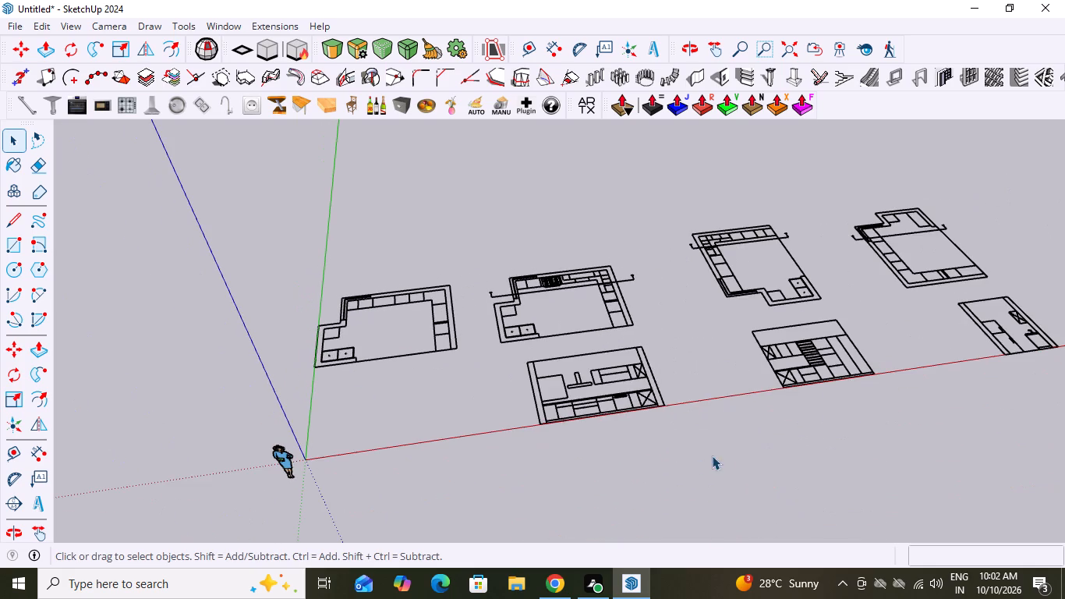
pyautogui.middleClick(785, 420)
pyautogui.scroll(2, 864, 351)
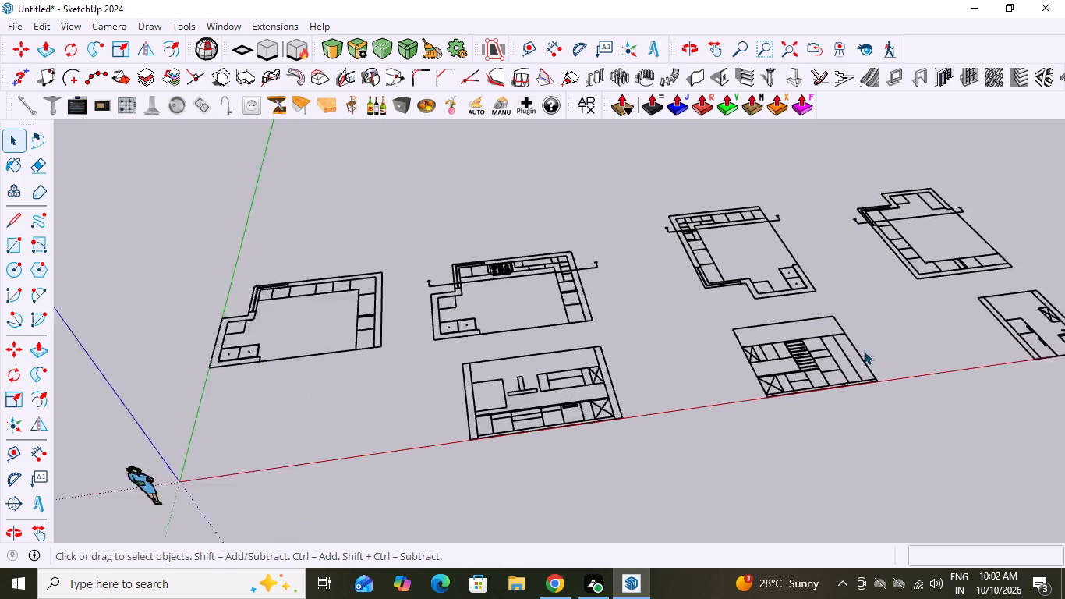
pyautogui.scroll(9, 864, 351)
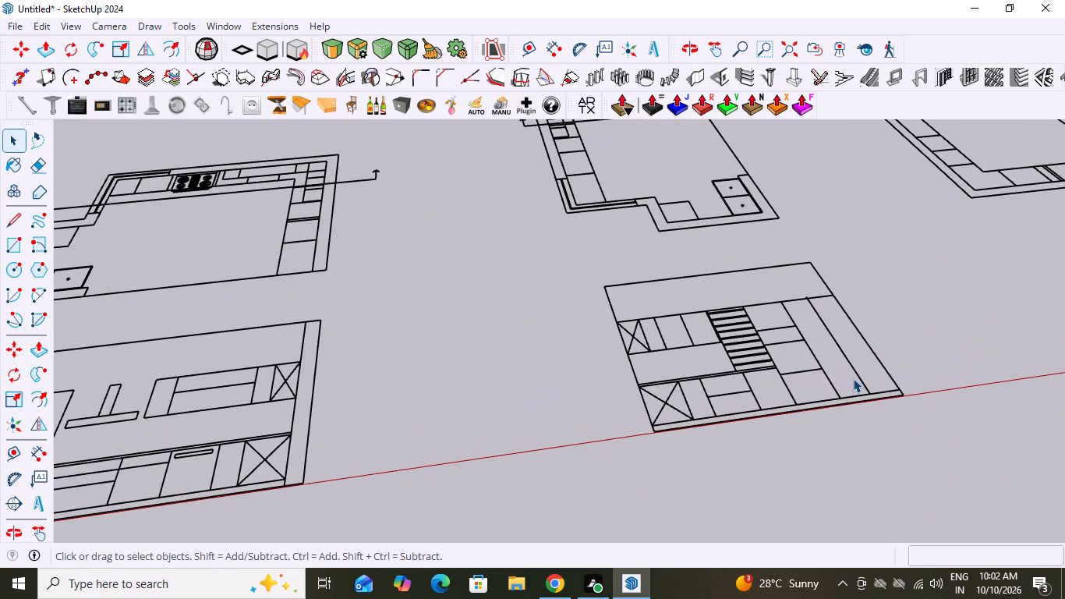
pyautogui.scroll(-3, 853, 378)
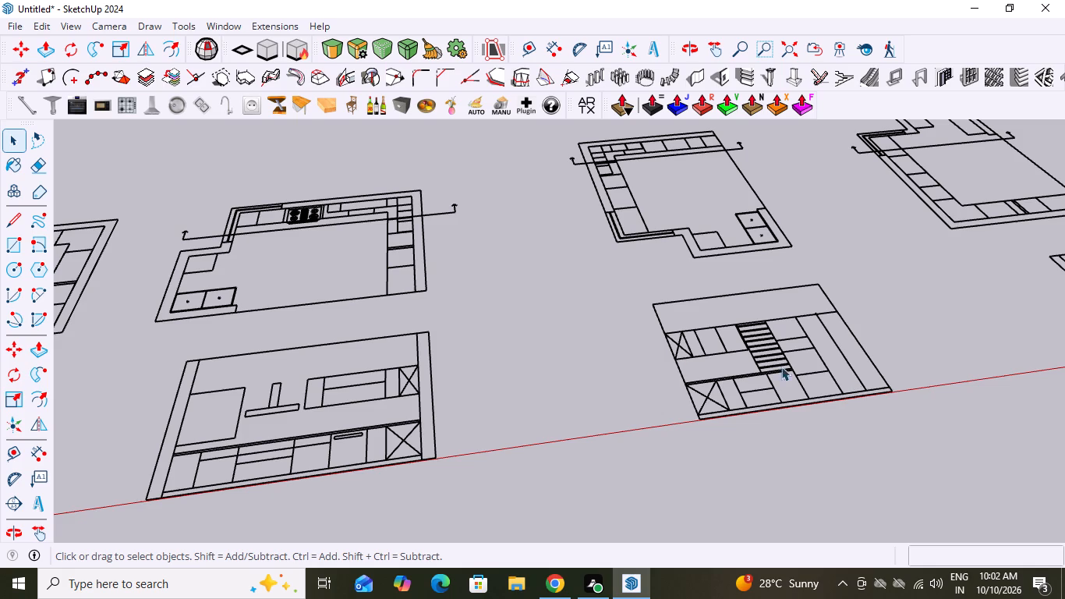
pyautogui.scroll(-5, 755, 301)
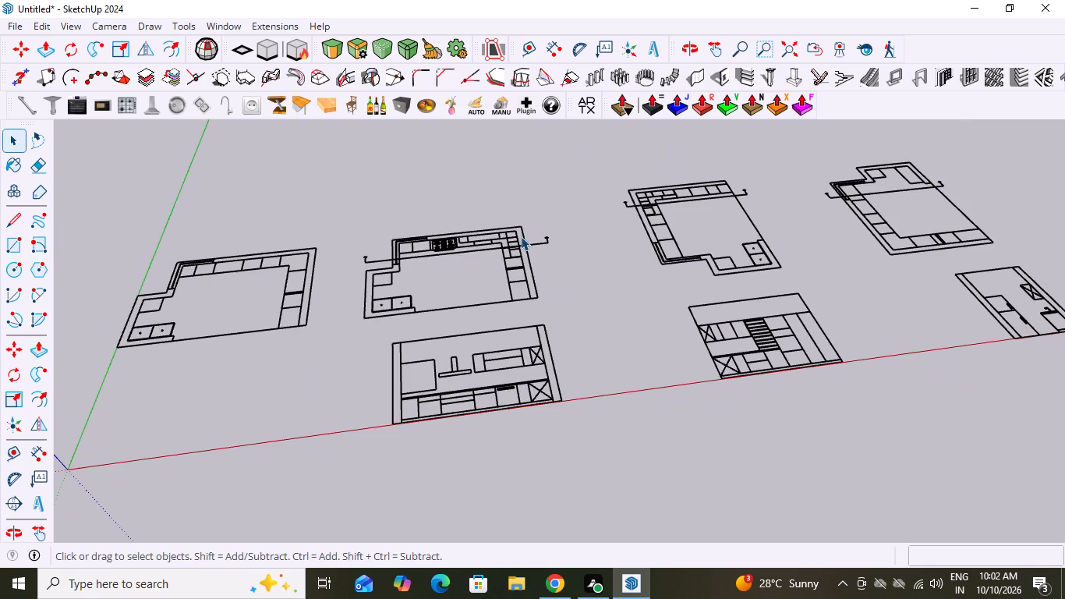
# Examine the plan containing the cooktop up close, checking its walls and cabinet runs against the neighbouring drawings.
pyautogui.scroll(5, 521, 236)
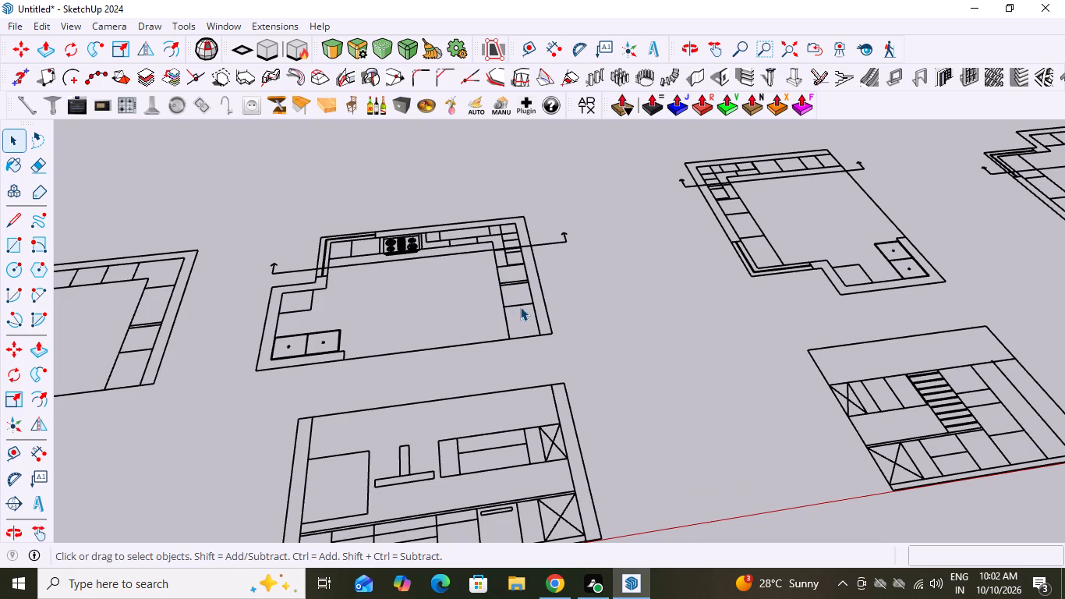
pyautogui.scroll(-2, 474, 291)
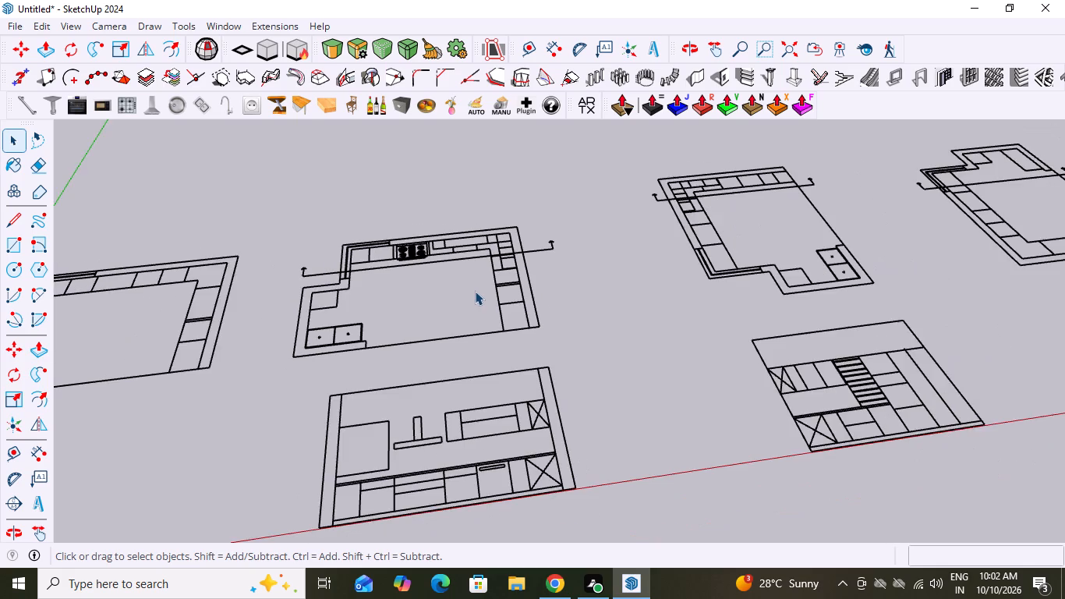
pyautogui.scroll(-3, 475, 291)
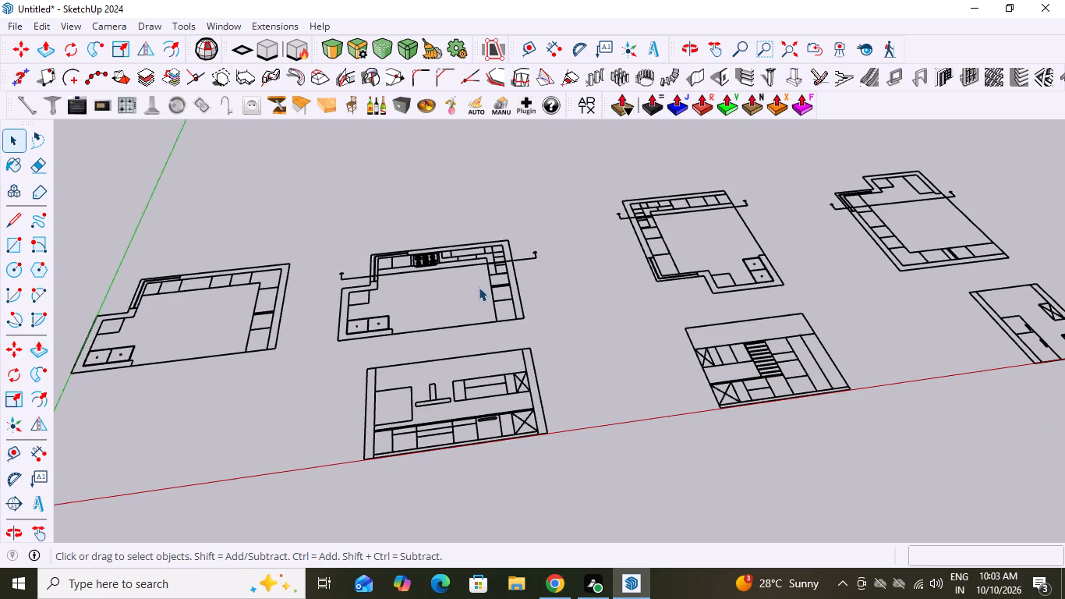
pyautogui.scroll(3, 482, 282)
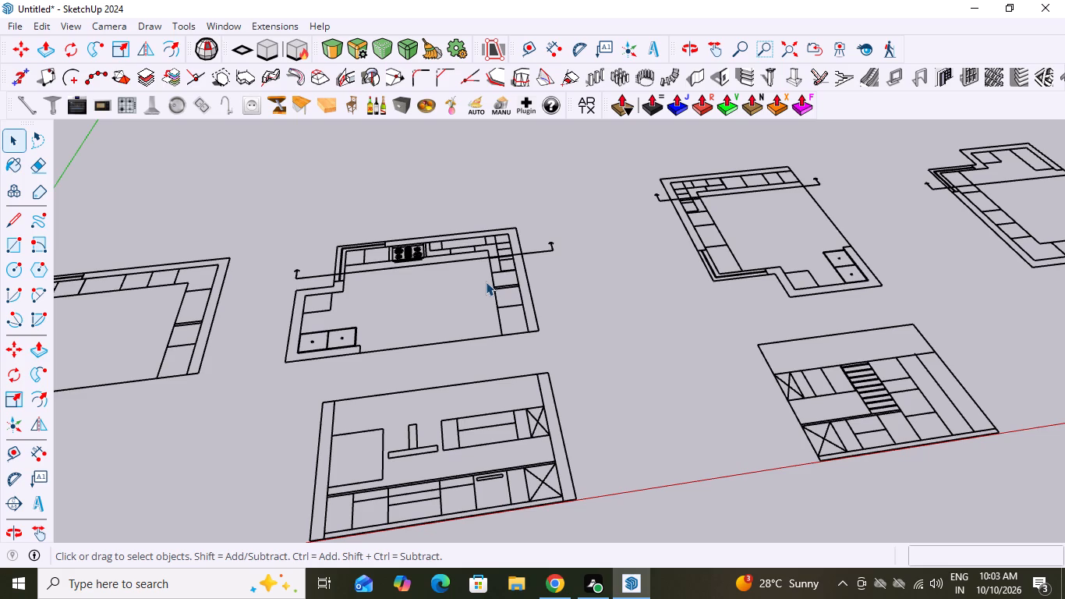
pyautogui.moveTo(489, 277); pyautogui.dragTo(501, 318, button='middle')
pyautogui.scroll(4, 504, 320)
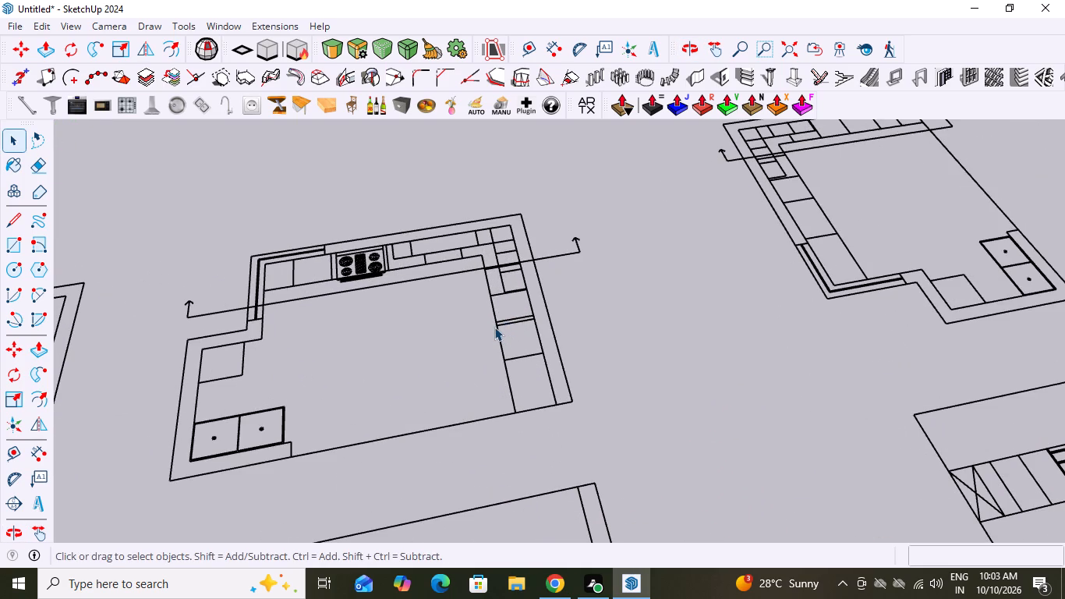
pyautogui.scroll(6, 494, 327)
pyautogui.scroll(-2, 469, 314)
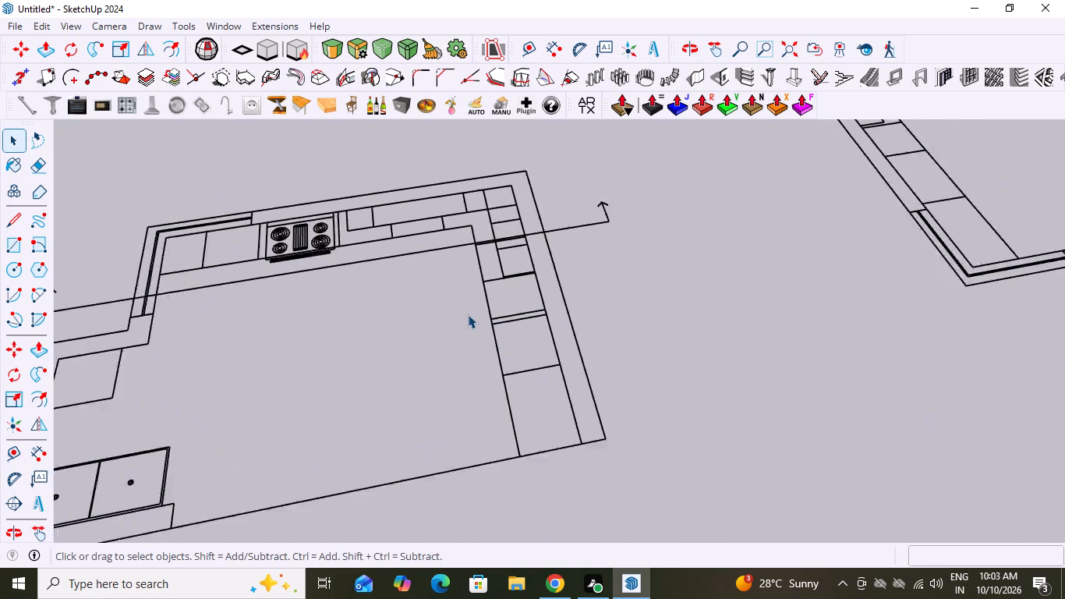
pyautogui.scroll(-18, 468, 314)
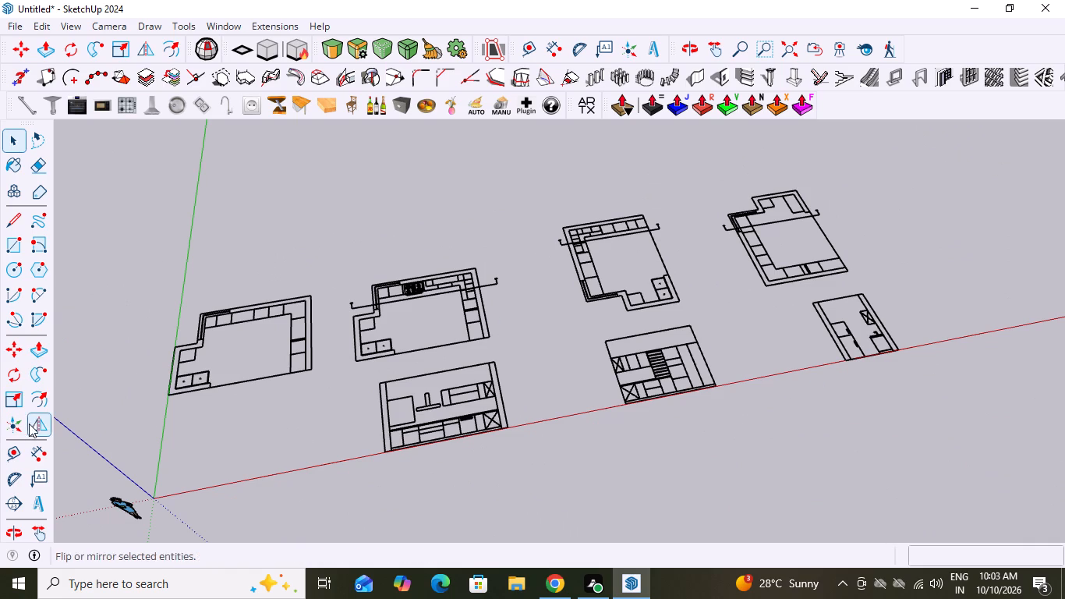
# Measure the middle elevation's side edge with the Dimension tool, from its base corner to the top of the cabinets.
pyautogui.moveTo(38, 452); pyautogui.dragTo(45, 456)
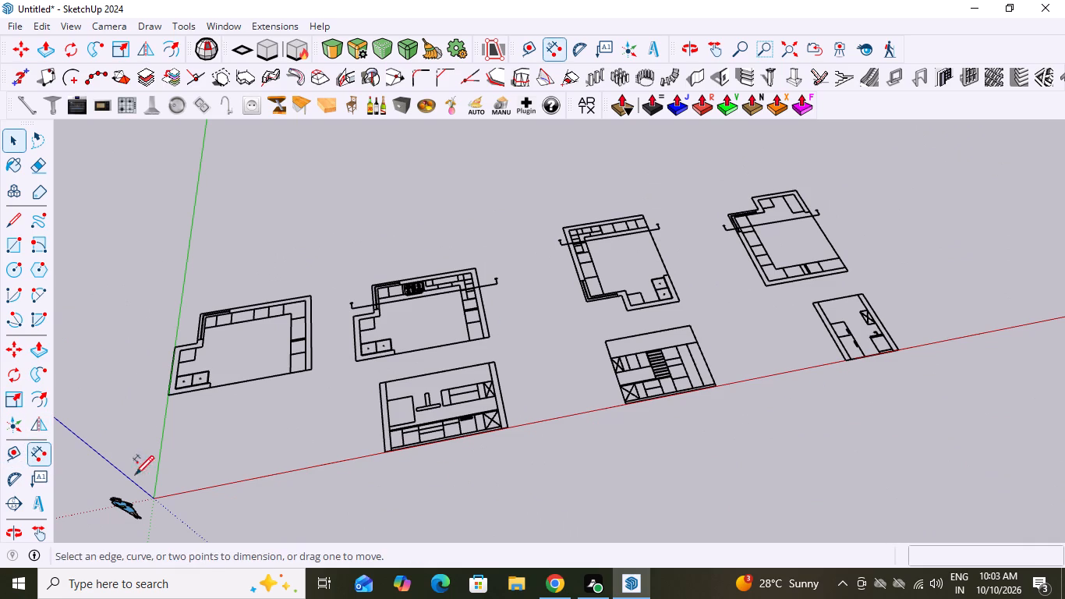
pyautogui.scroll(8, 739, 388)
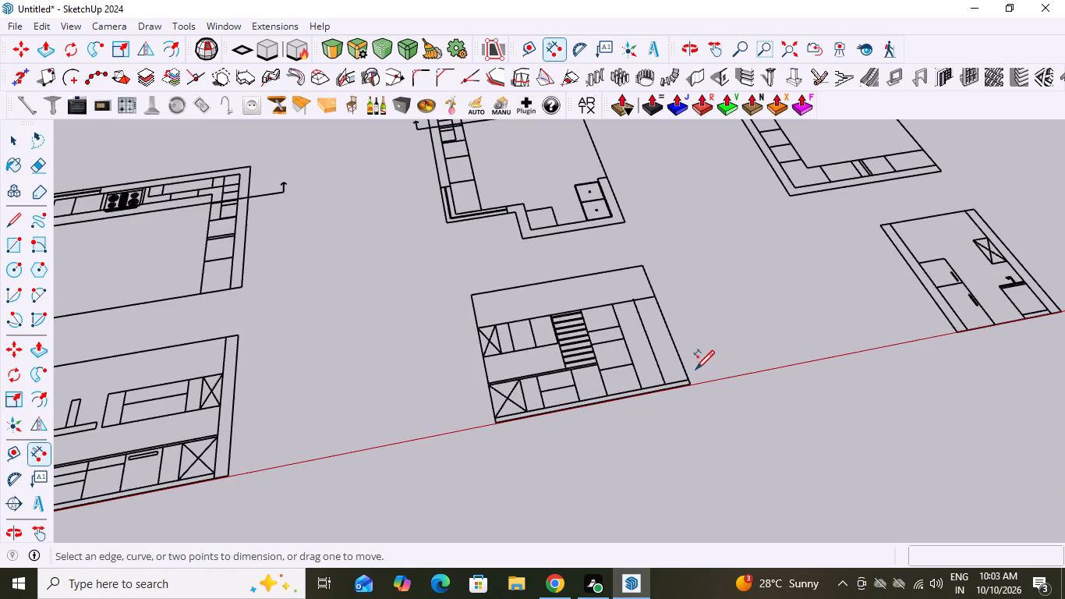
pyautogui.scroll(4, 695, 368)
pyautogui.click(686, 382)
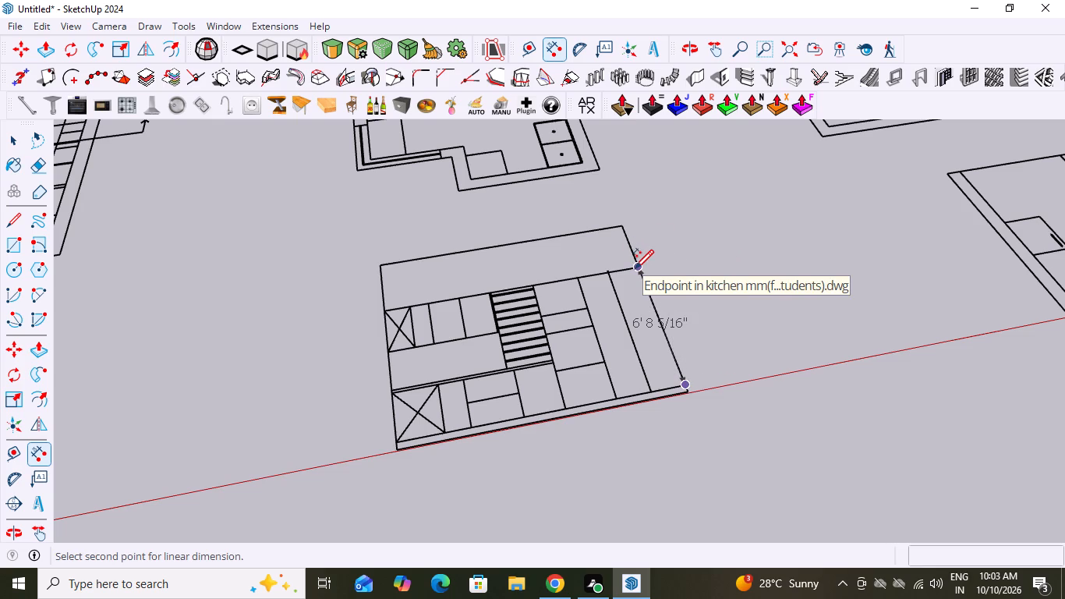
pyautogui.press('space')
# Measure along the inner wall line behind the side cabinets in the cooktop plan with the Dimension tool, starting at its open end.
pyautogui.scroll(-13, 636, 360)
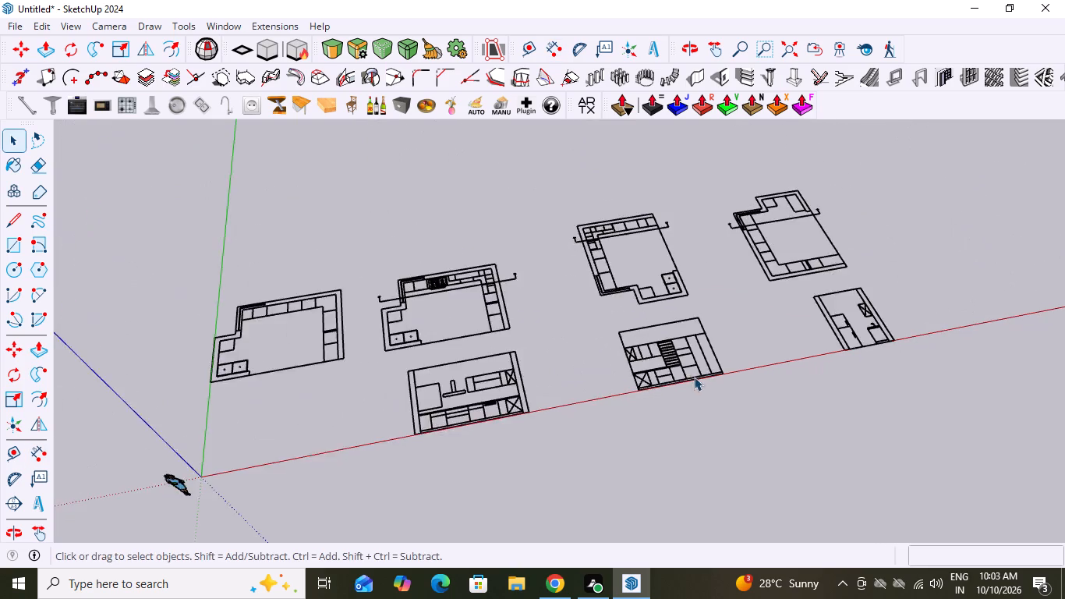
pyautogui.scroll(-5, 694, 377)
pyautogui.scroll(-3, 348, 365)
pyautogui.click(40, 448)
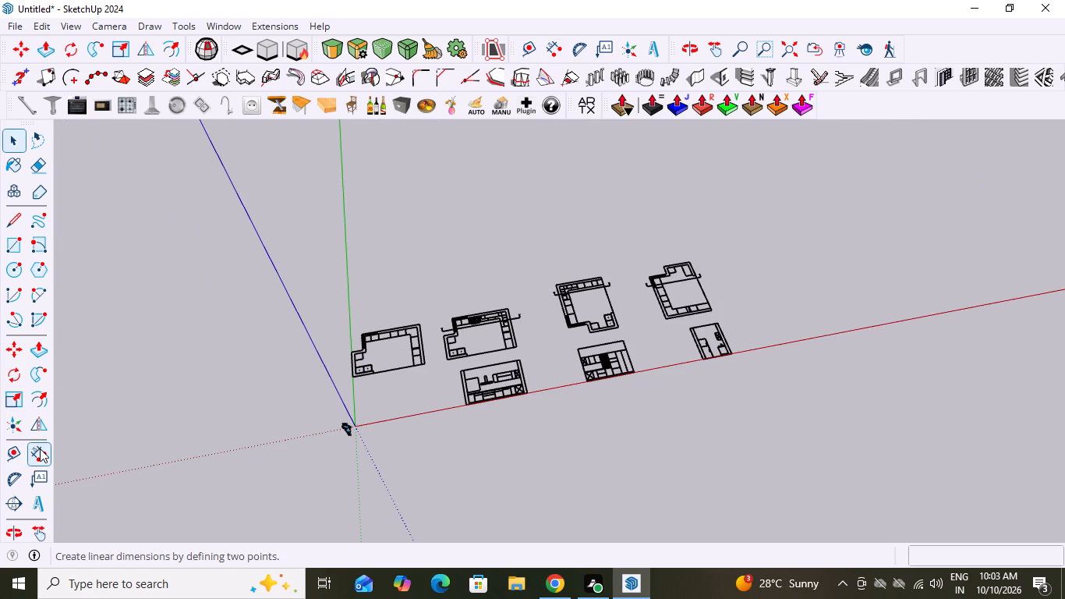
pyautogui.scroll(8, 398, 351)
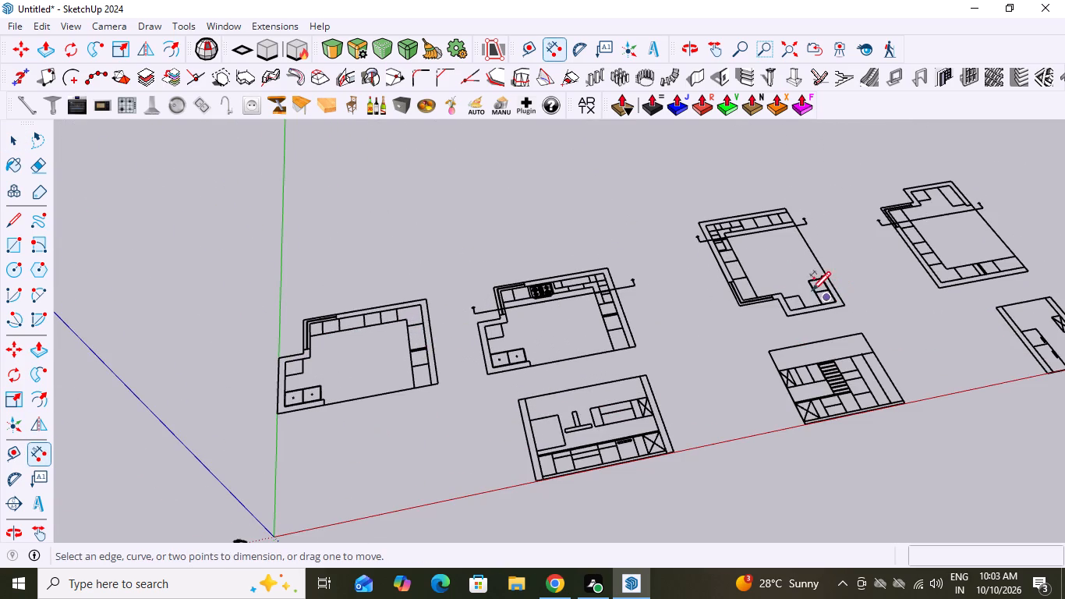
pyautogui.scroll(8, 628, 284)
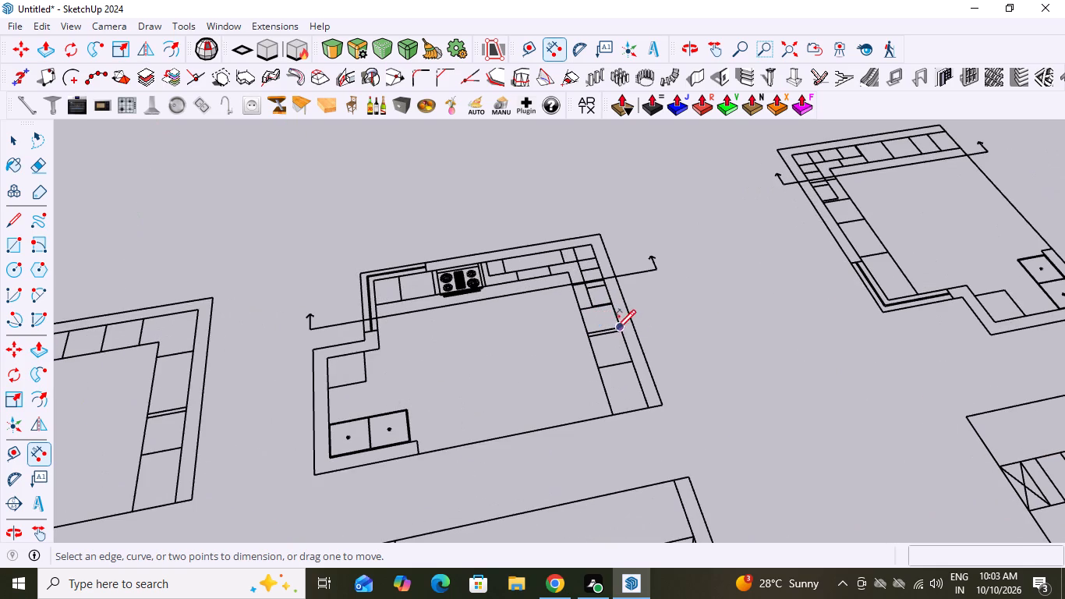
pyautogui.scroll(3, 661, 390)
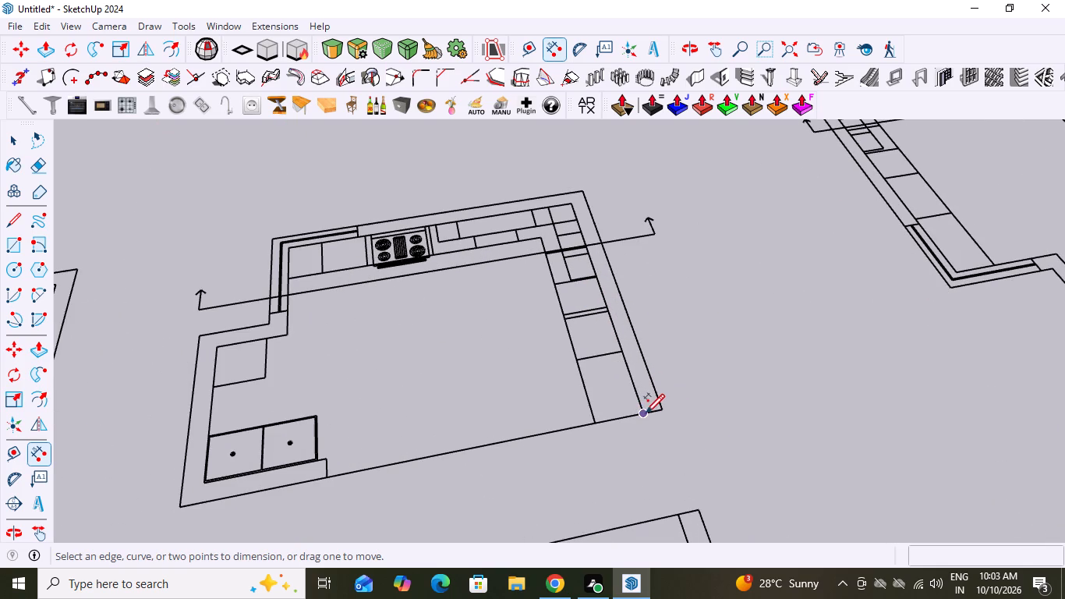
pyautogui.click(644, 411)
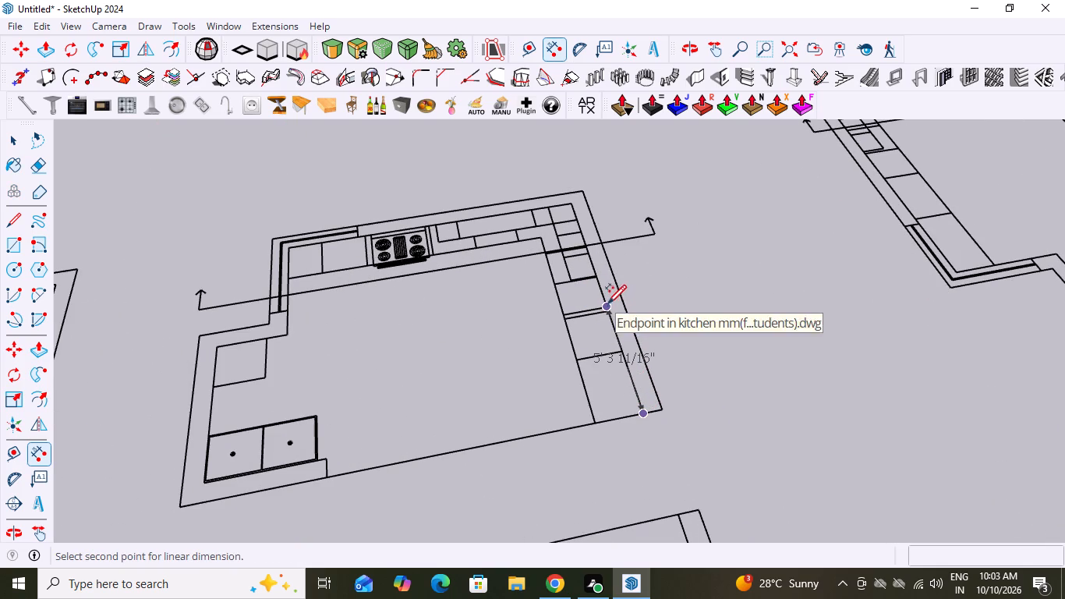
pyautogui.scroll(4, 600, 302)
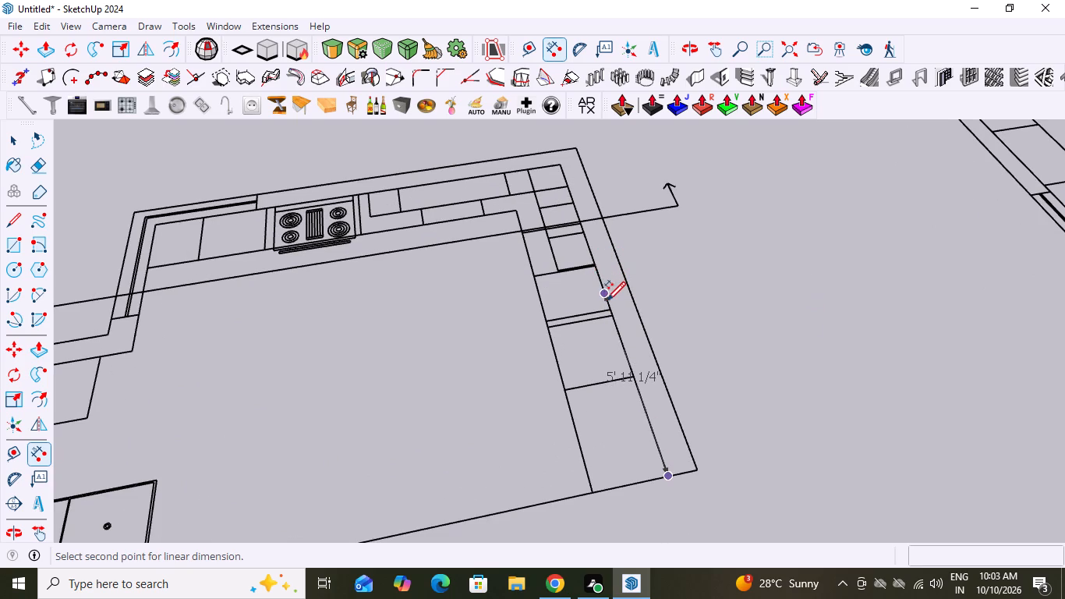
pyautogui.press('space')
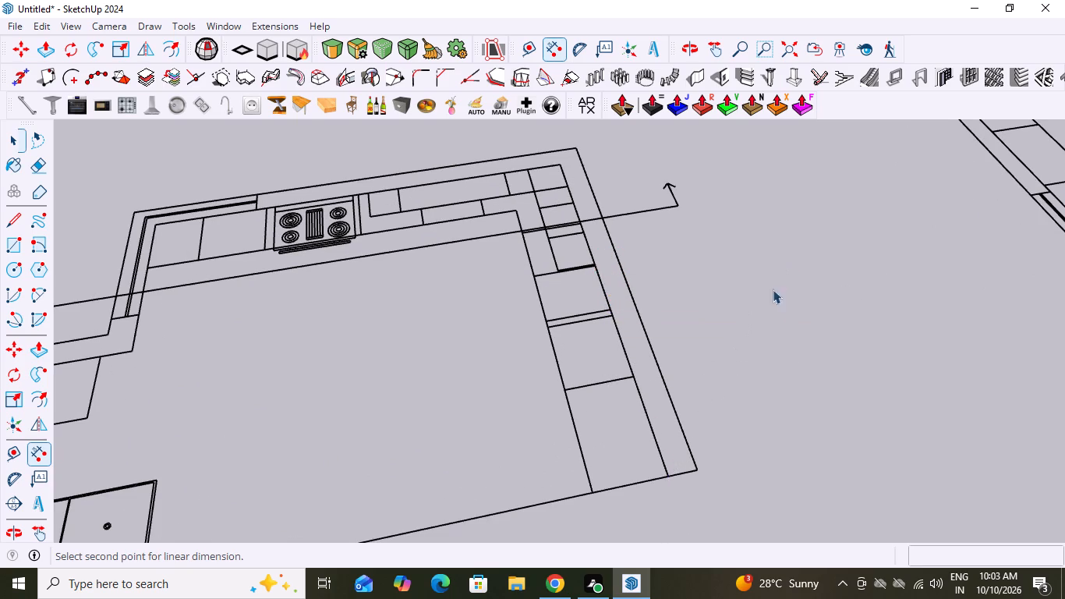
pyautogui.scroll(-12, 382, 264)
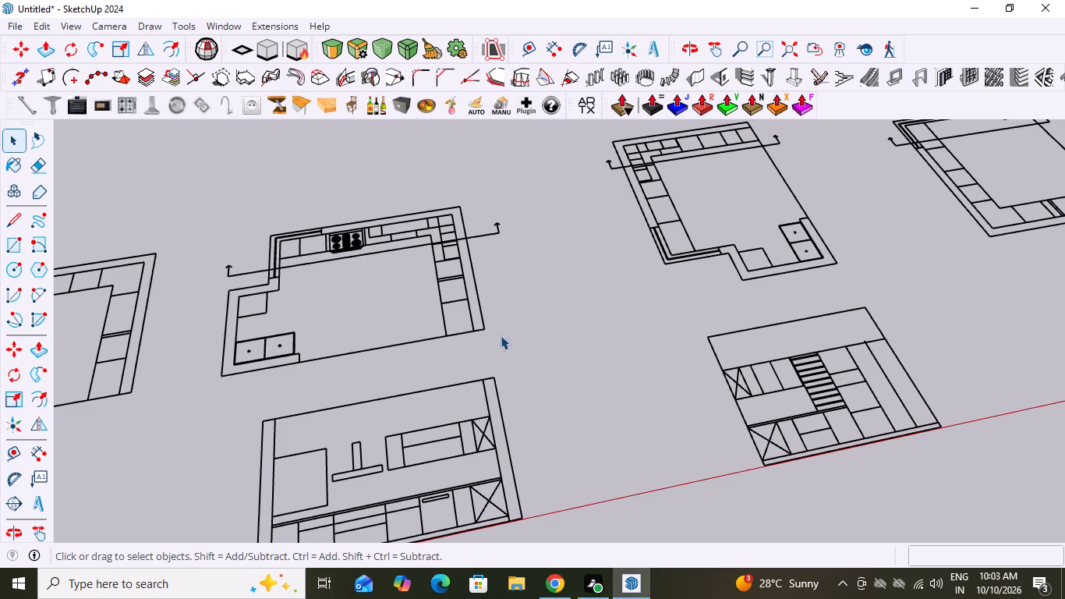
# Measure along the base of the elevation with the slatted panel, from a cabinet division to the outer corner, using the Dimension tool.
pyautogui.moveTo(40, 449); pyautogui.dragTo(49, 450)
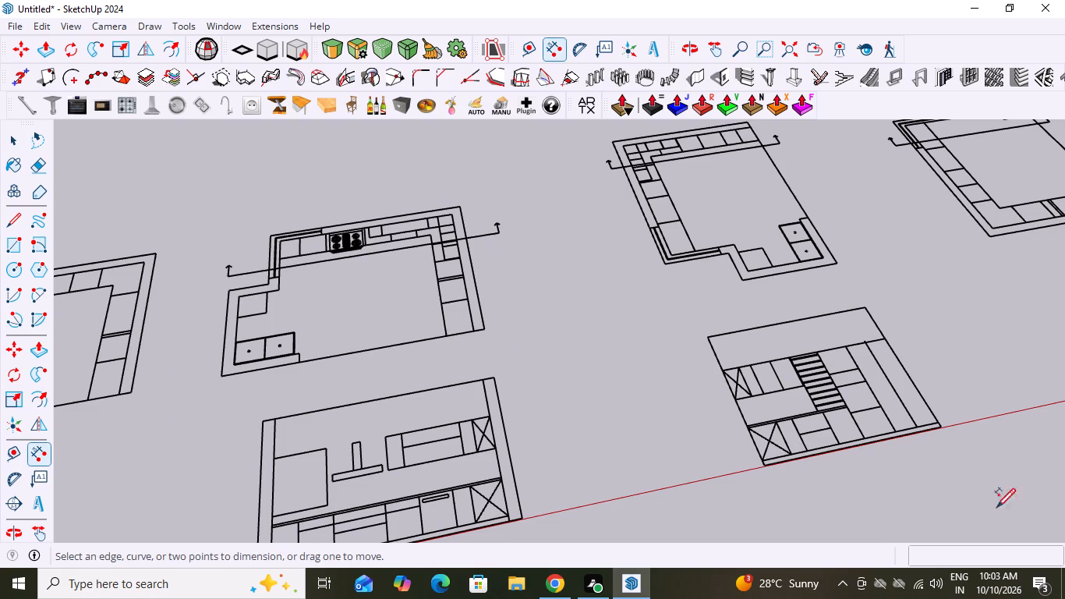
pyautogui.scroll(3, 872, 466)
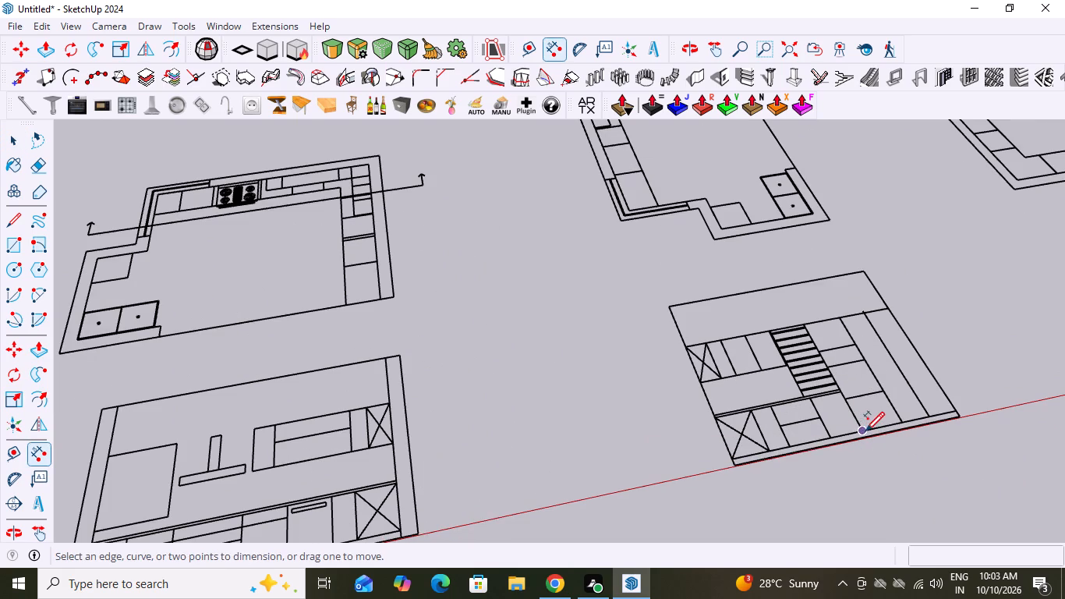
pyautogui.click(865, 430)
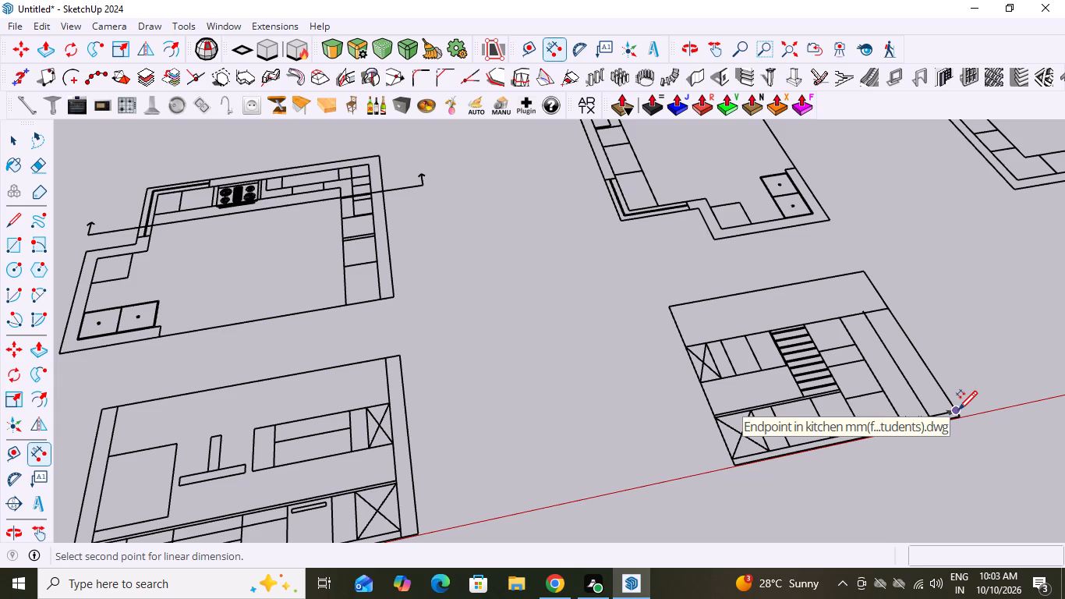
pyautogui.press('space')
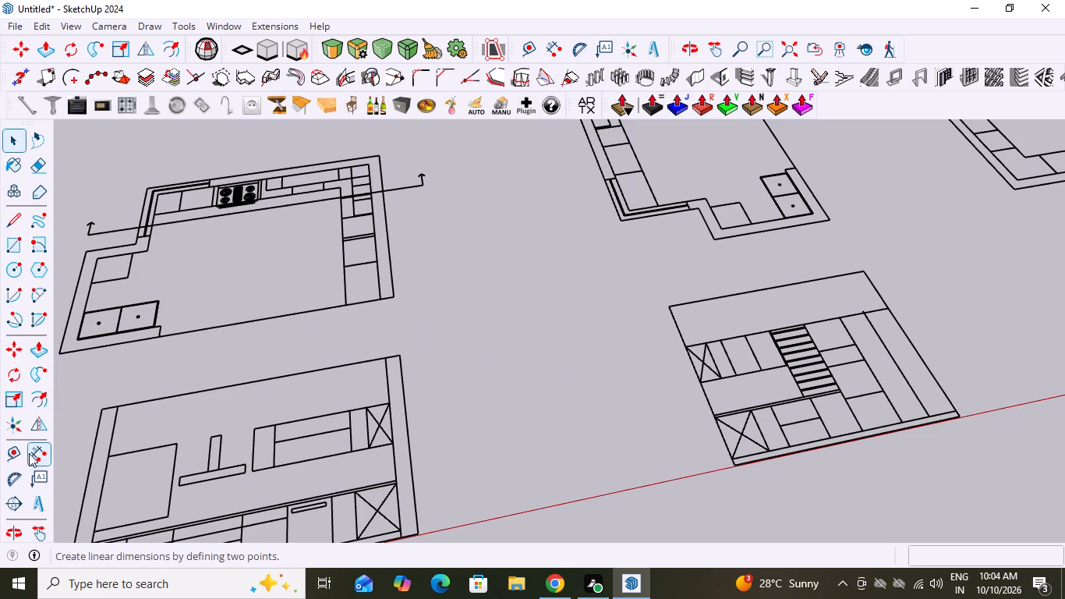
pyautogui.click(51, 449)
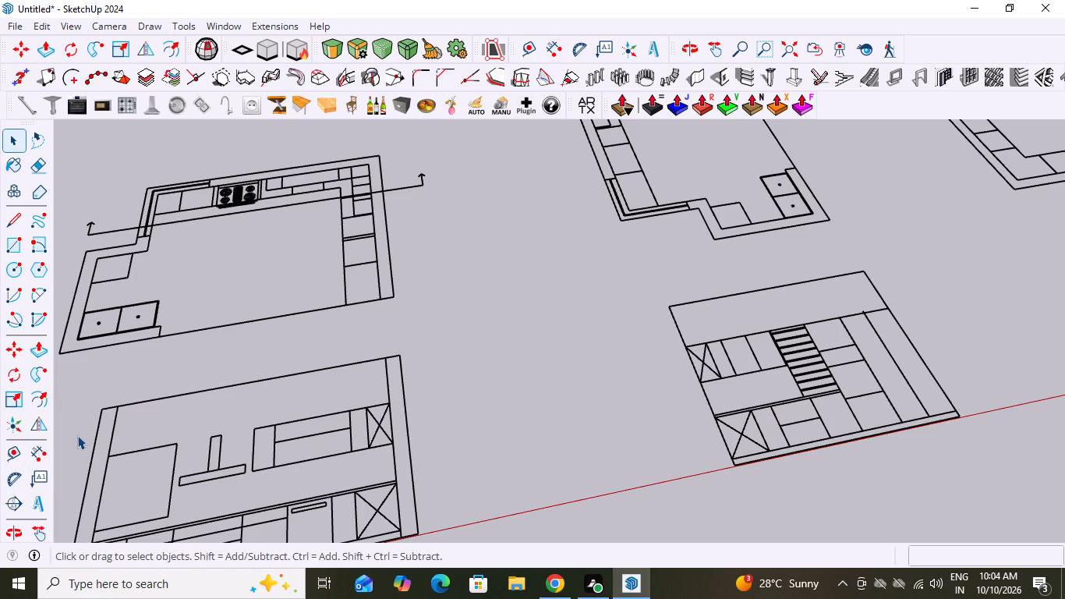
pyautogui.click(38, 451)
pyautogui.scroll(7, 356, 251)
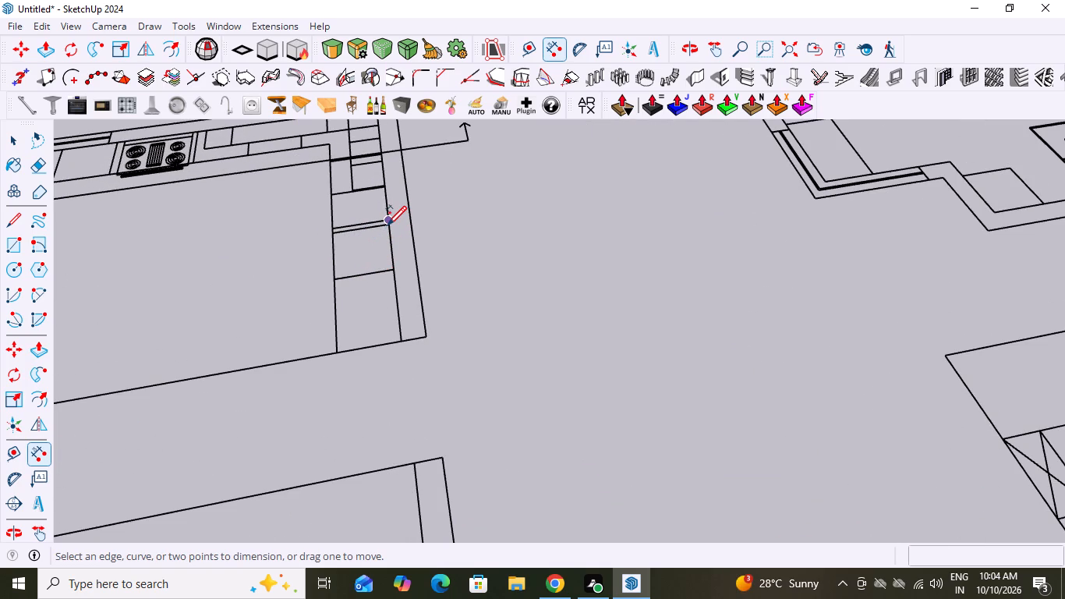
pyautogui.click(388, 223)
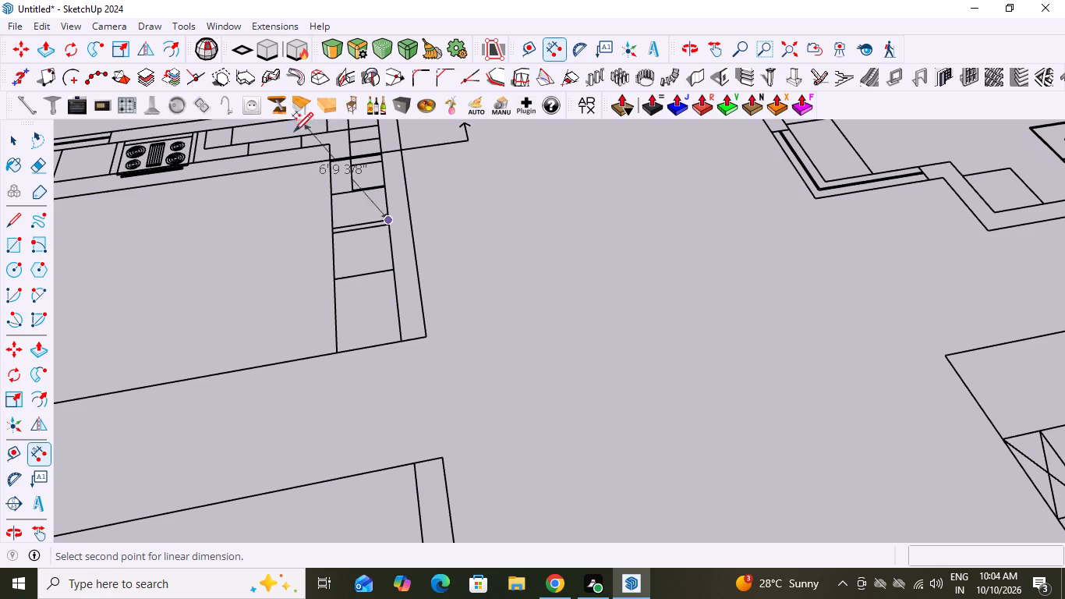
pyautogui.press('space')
# Measure the cooktop plan's inner wall line with the Dimension tool, from the narrow double division between side cabinets to the open end.
pyautogui.scroll(6, 378, 226)
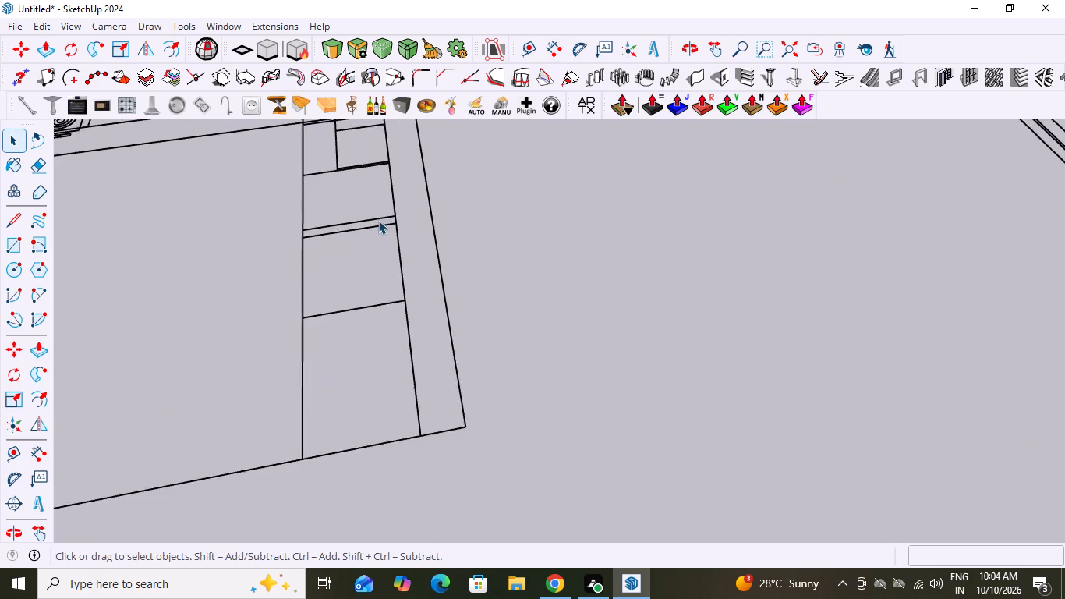
pyautogui.scroll(4, 378, 220)
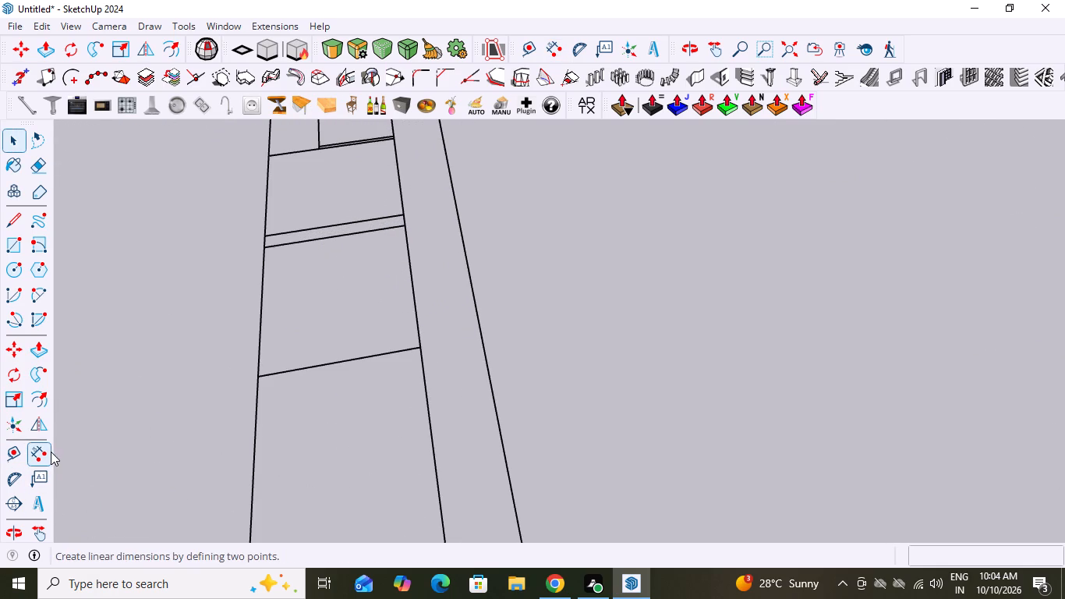
pyautogui.click(44, 450)
pyautogui.click(403, 225)
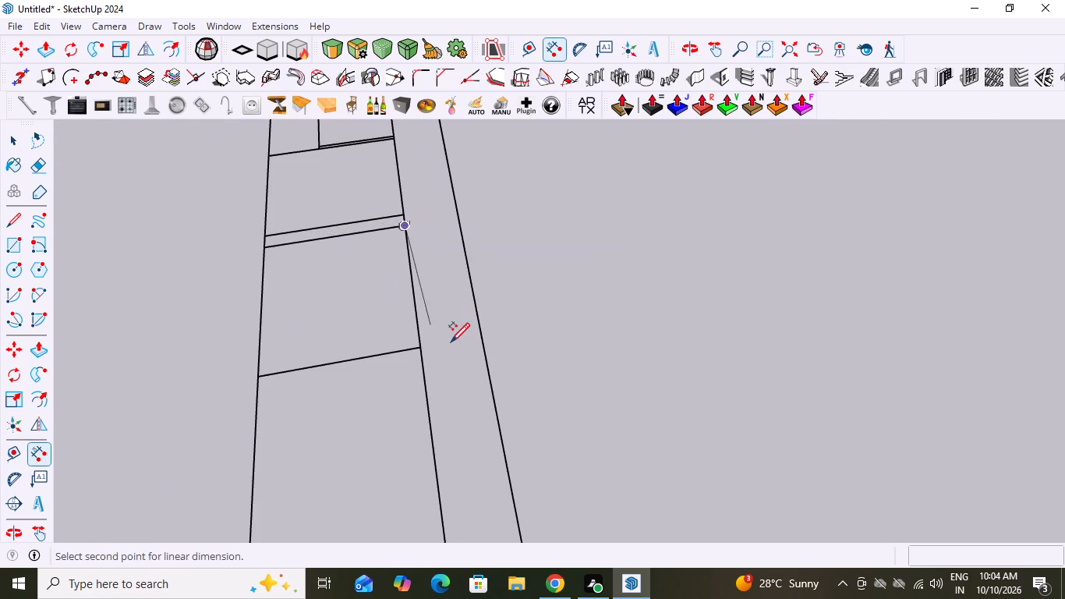
pyautogui.scroll(-9, 452, 333)
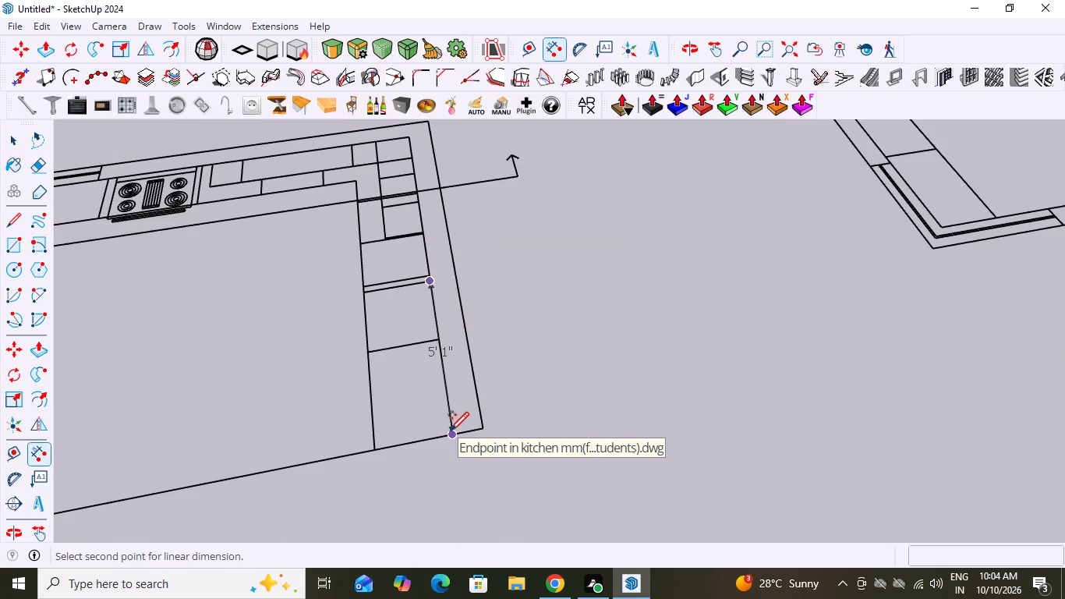
pyautogui.press('space')
# Examine the plans laid out along the red axis, comparing the cooktop plan's cabinet runs with the plan nearest the origin.
pyautogui.scroll(-8, 600, 359)
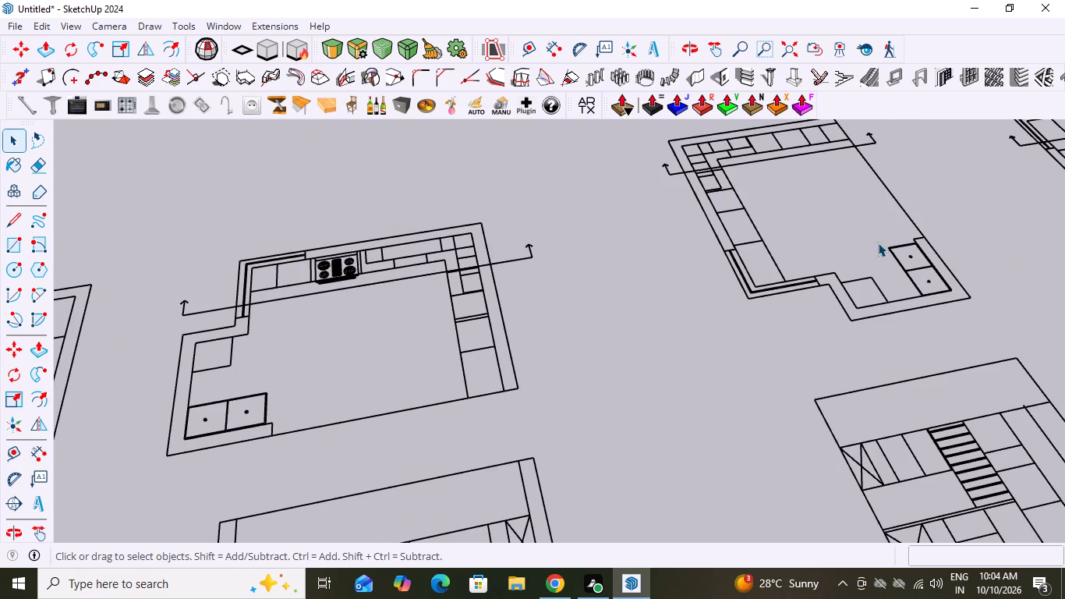
pyautogui.scroll(-3, 499, 311)
pyautogui.scroll(3, 323, 338)
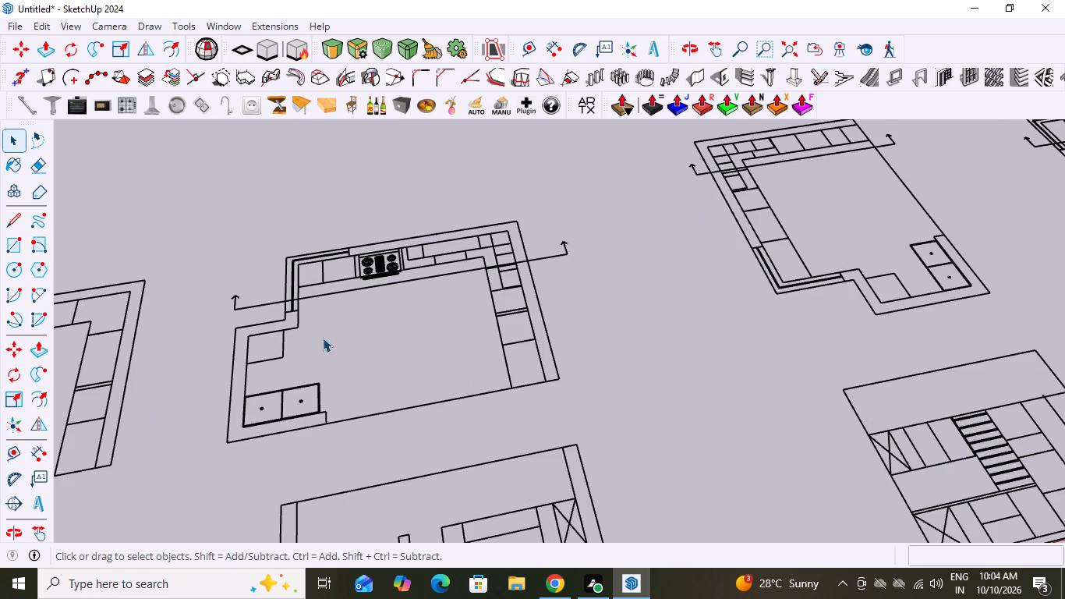
pyautogui.moveTo(398, 344); pyautogui.dragTo(405, 367, button='middle')
pyautogui.scroll(-11, 405, 340)
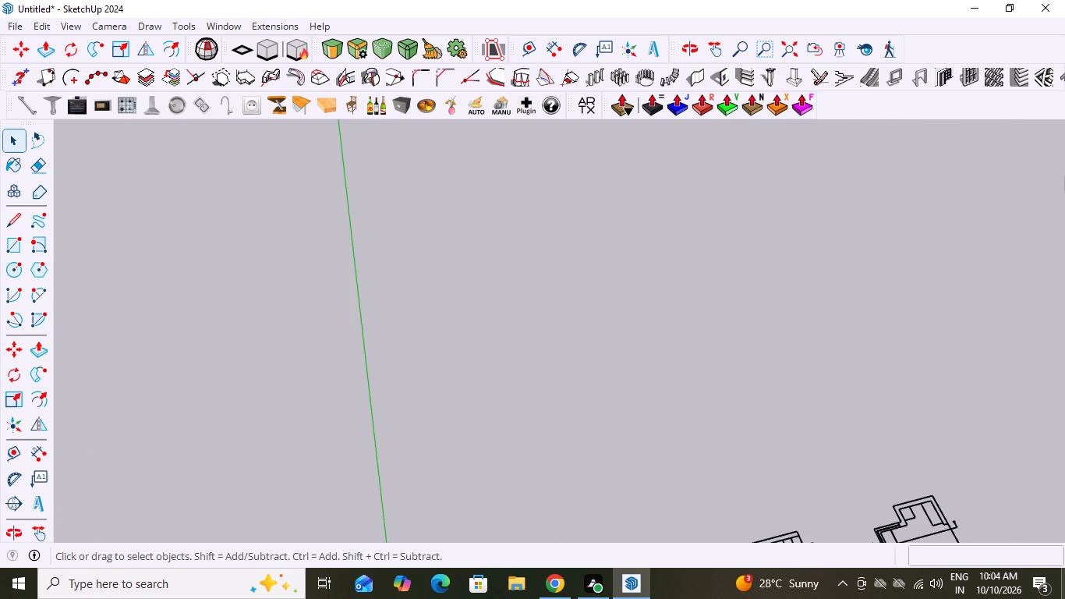
pyautogui.scroll(1, 1042, 1)
pyautogui.scroll(-10, 487, 247)
pyautogui.moveTo(406, 451); pyautogui.dragTo(437, 286, button='middle')
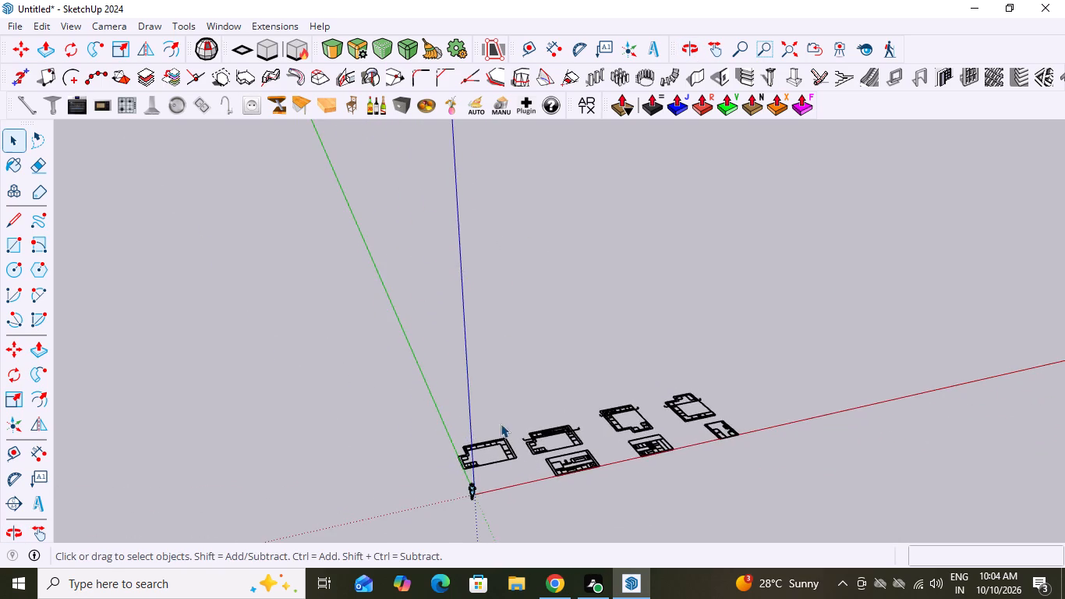
pyautogui.scroll(4, 551, 488)
pyautogui.scroll(-1, 406, 417)
pyautogui.scroll(5, 396, 425)
pyautogui.scroll(2, 628, 446)
pyautogui.moveTo(597, 452); pyautogui.dragTo(552, 445, button='middle')
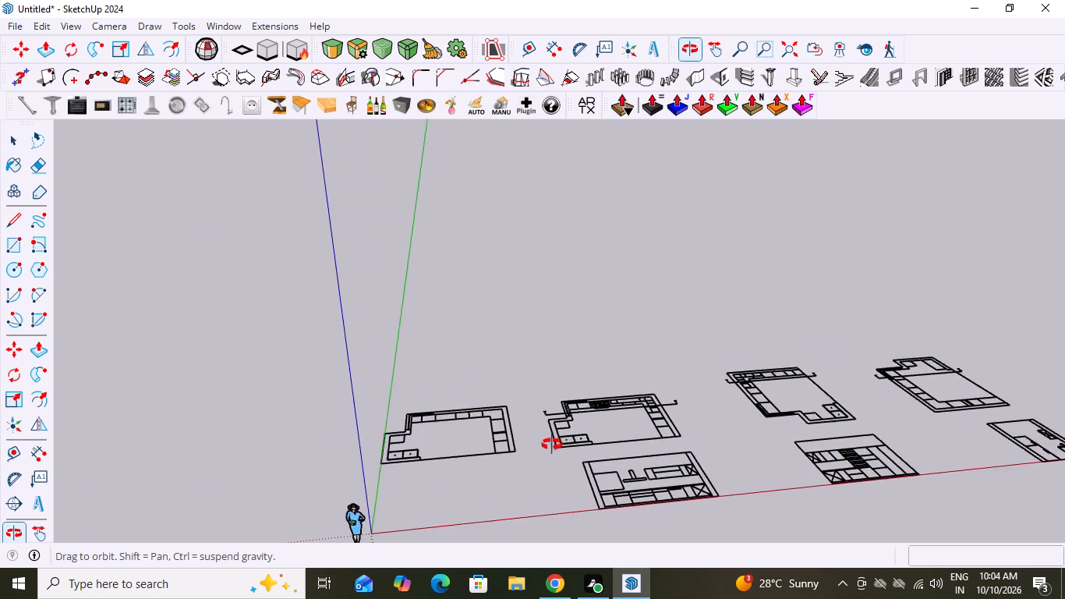
pyautogui.moveTo(552, 445); pyautogui.dragTo(529, 548, button='middle')
pyautogui.scroll(4, 520, 428)
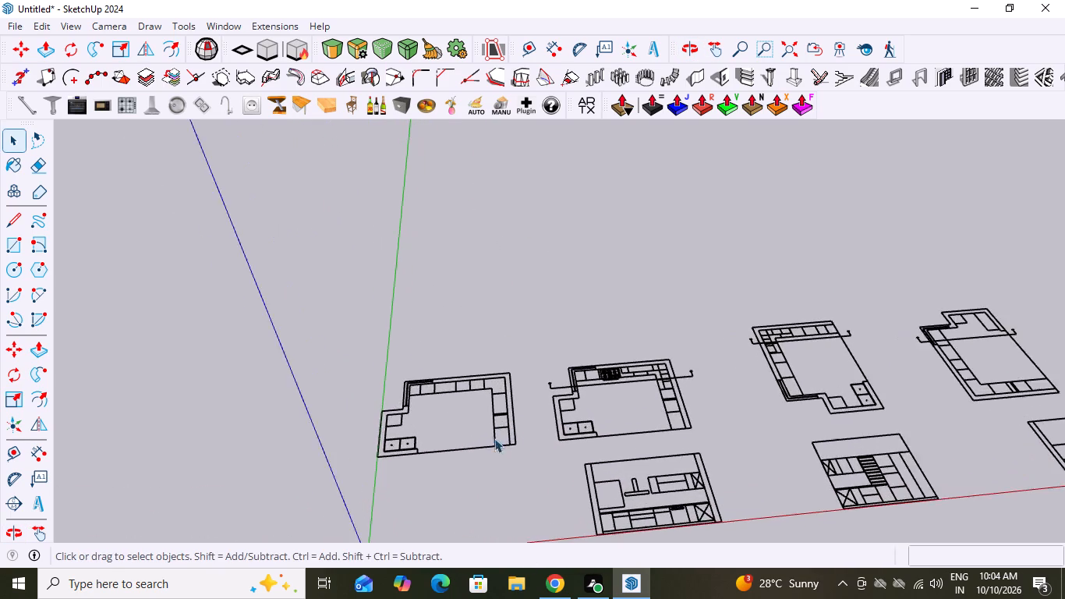
pyautogui.scroll(2, 521, 438)
pyautogui.scroll(12, 690, 388)
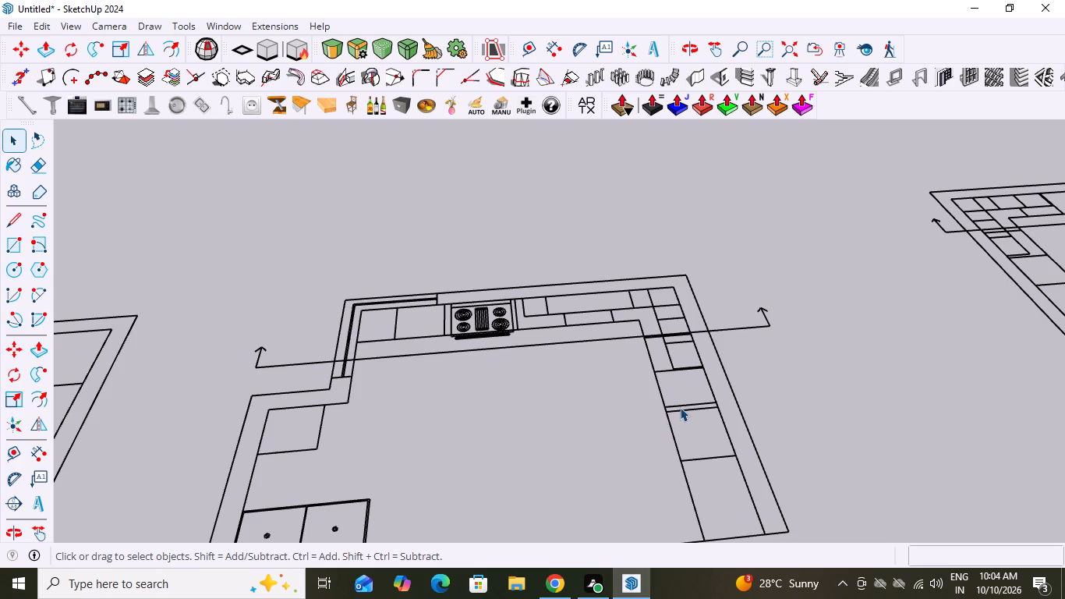
pyautogui.scroll(-4, 685, 405)
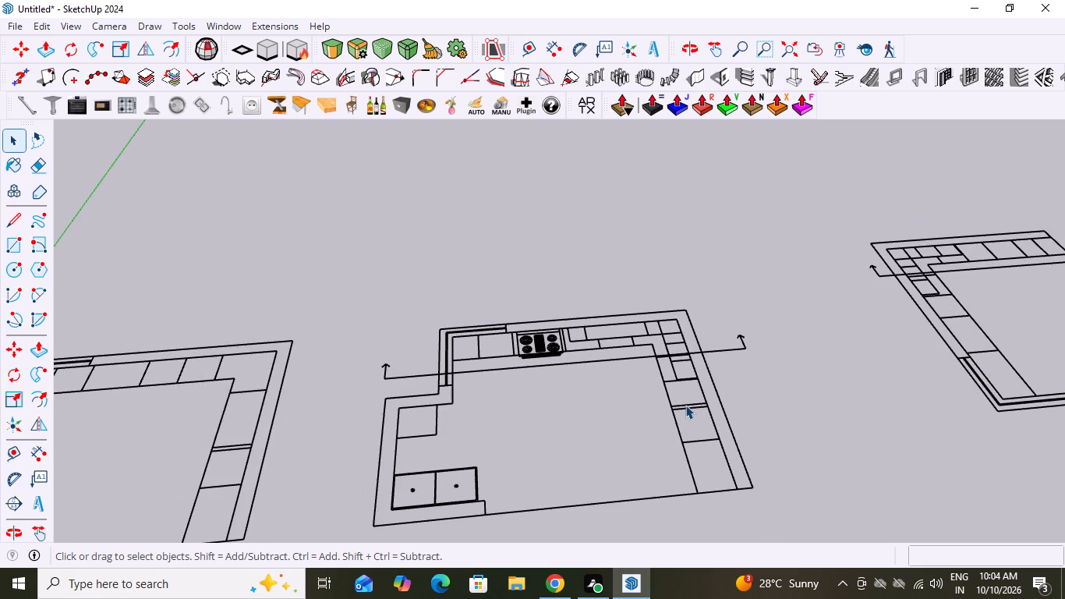
pyautogui.scroll(-8, 689, 406)
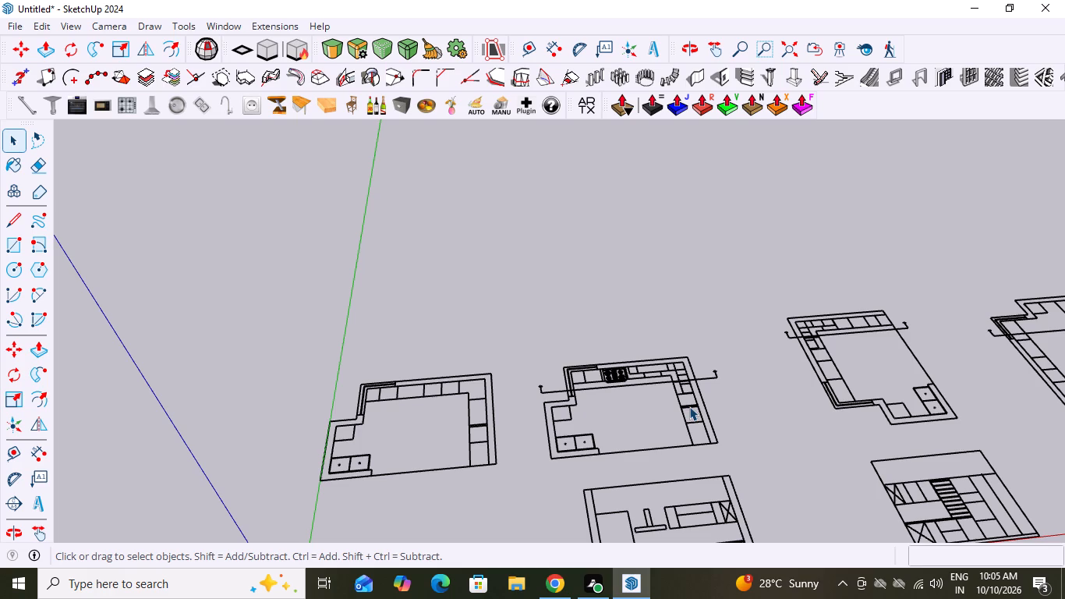
pyautogui.scroll(3, 600, 391)
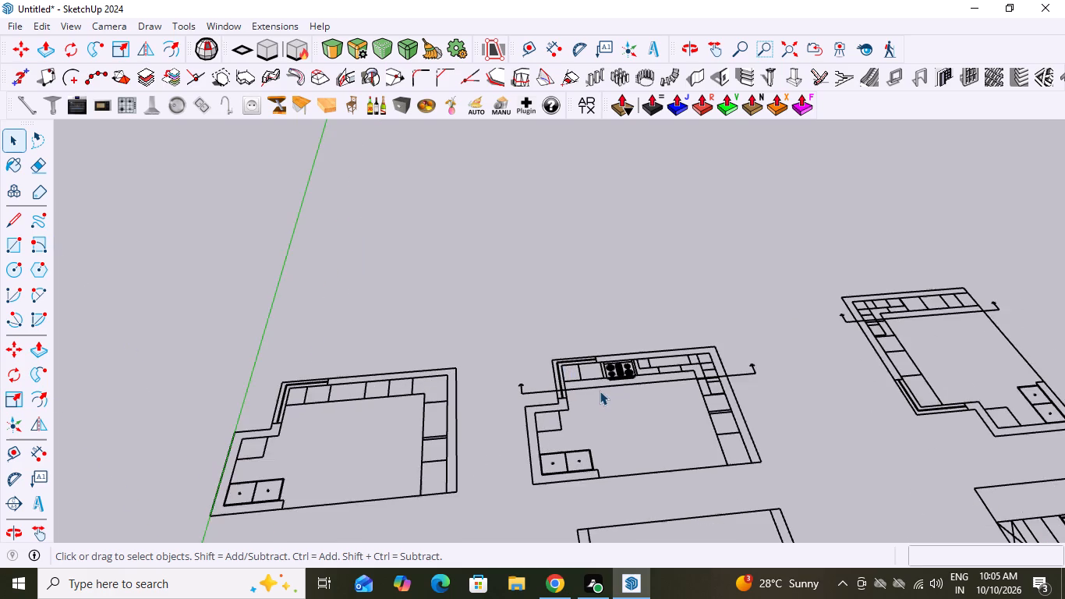
pyautogui.scroll(5, 578, 365)
pyautogui.scroll(-8, 500, 342)
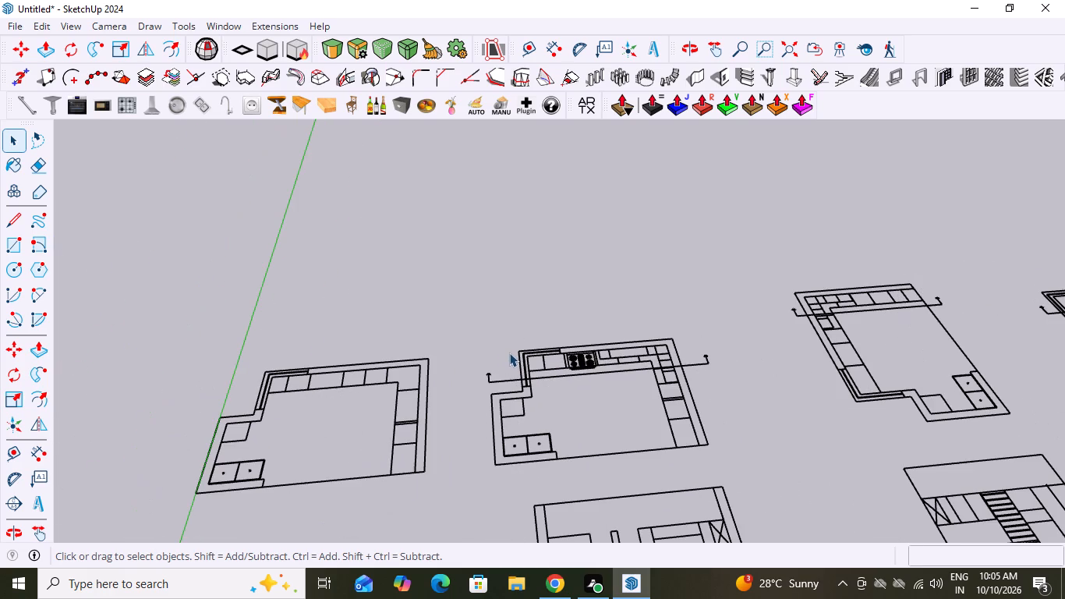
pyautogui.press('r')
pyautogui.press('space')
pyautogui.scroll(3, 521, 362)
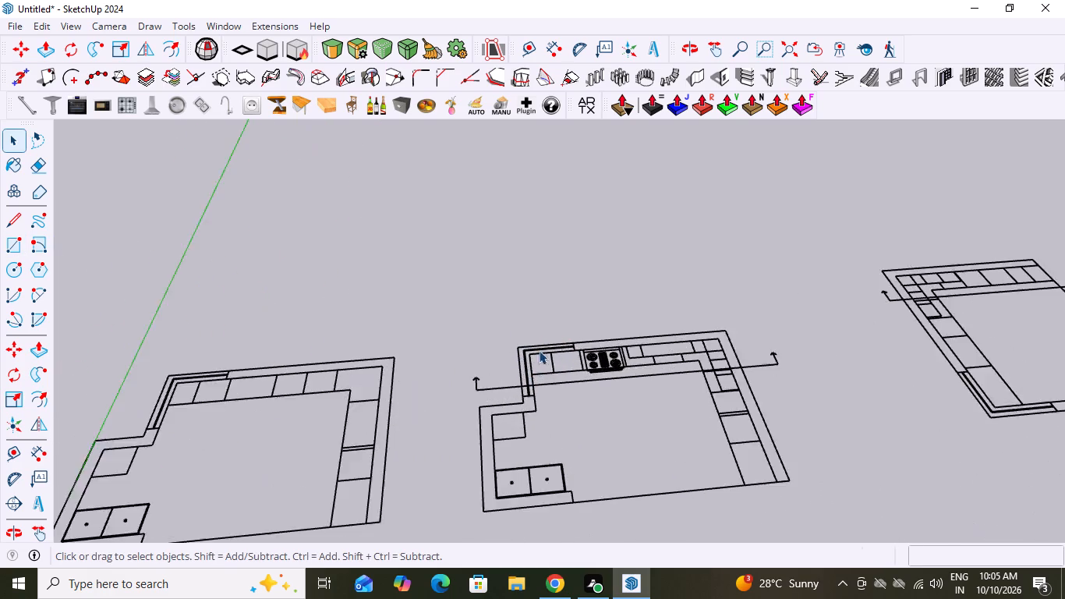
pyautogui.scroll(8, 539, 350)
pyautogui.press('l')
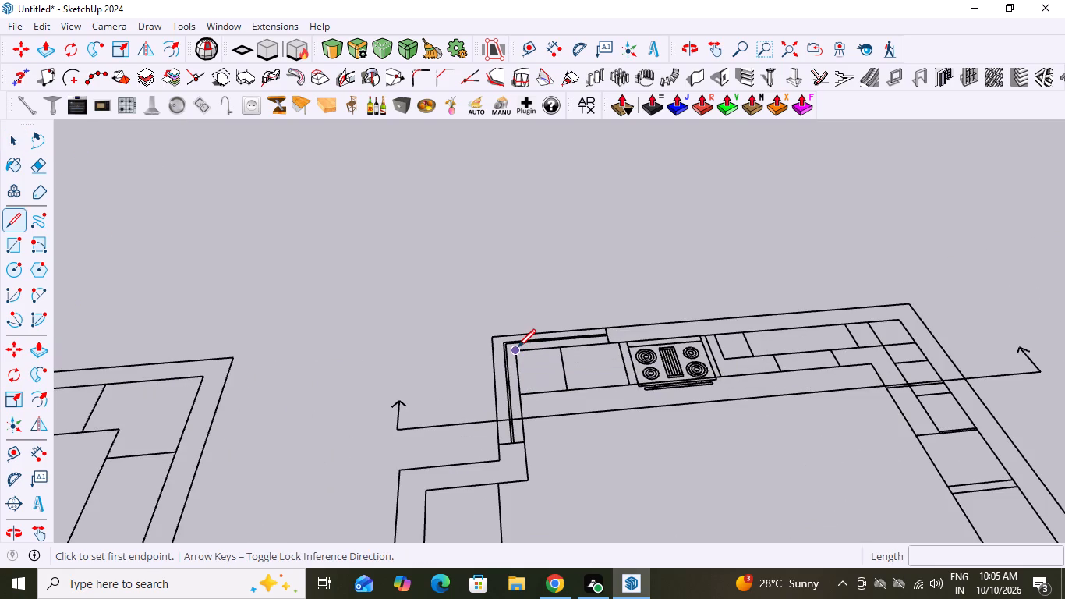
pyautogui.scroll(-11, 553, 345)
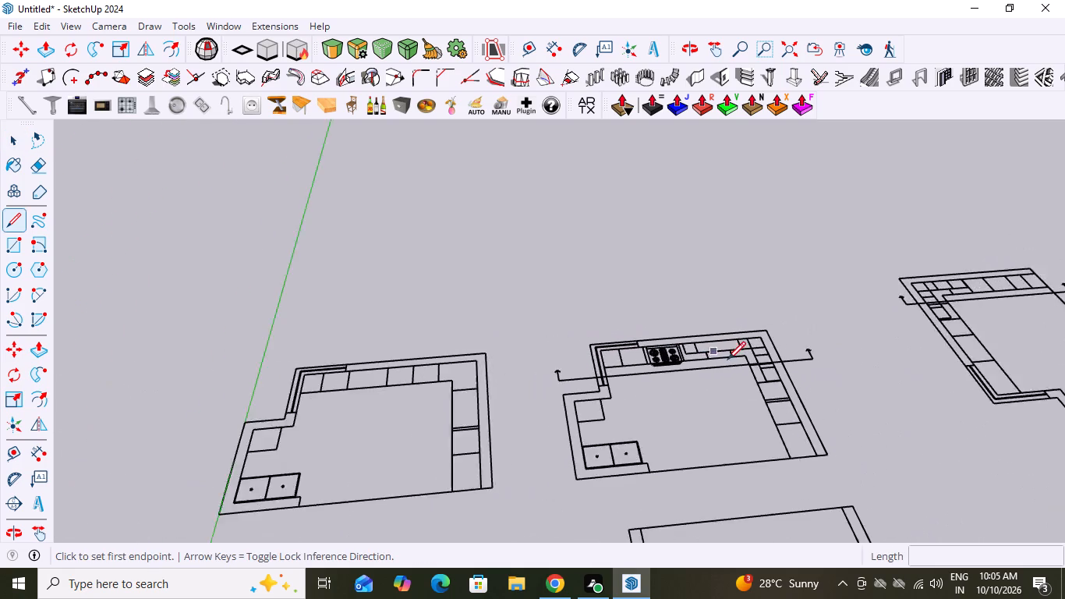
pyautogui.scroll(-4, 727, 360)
# Draw a rectangle about 11' 4 5/8" by 1' 10 13/16" over the back cabinet run in the plan nearest the origin.
pyautogui.scroll(12, 356, 369)
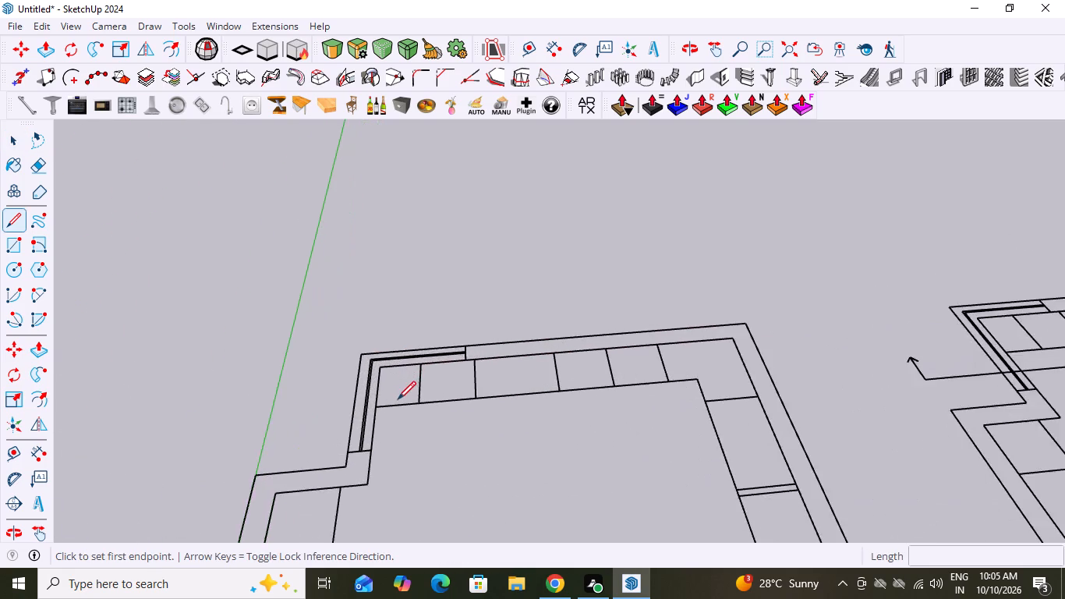
pyautogui.scroll(3, 398, 399)
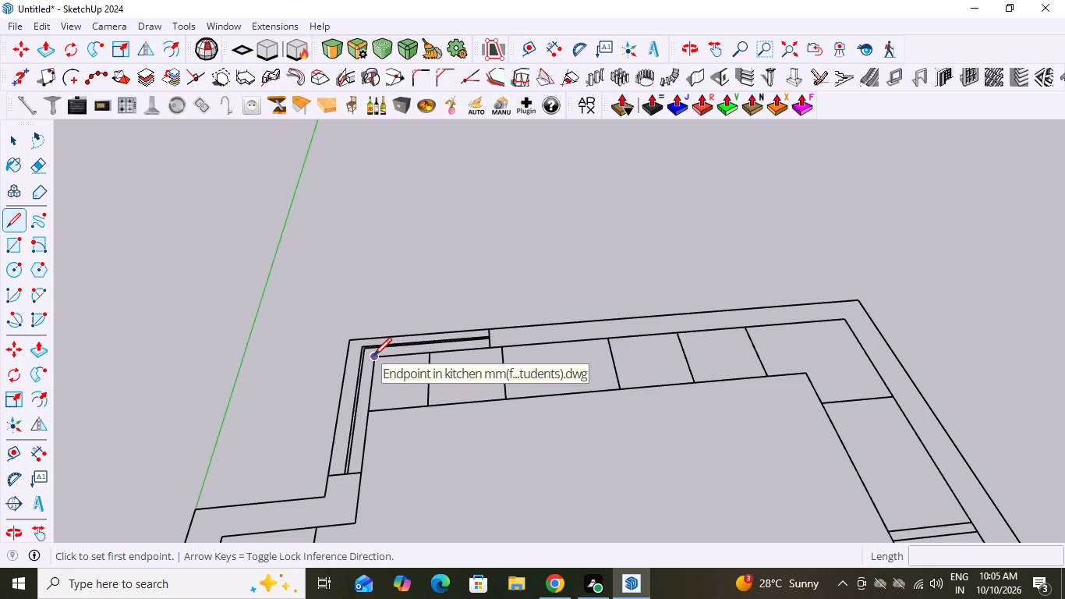
pyautogui.press('r')
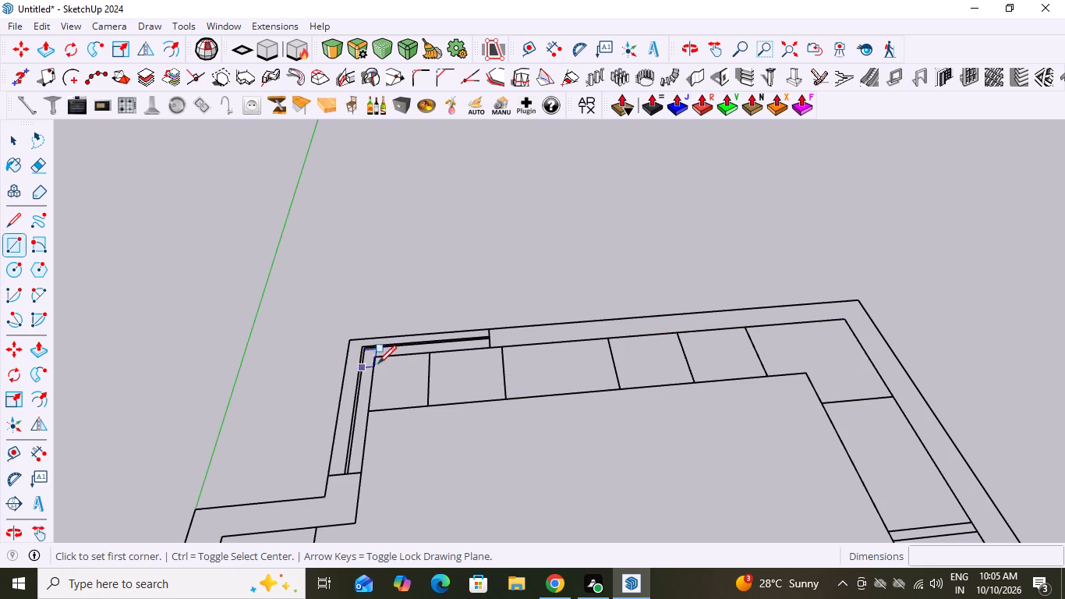
pyautogui.moveTo(373, 357); pyautogui.dragTo(371, 391)
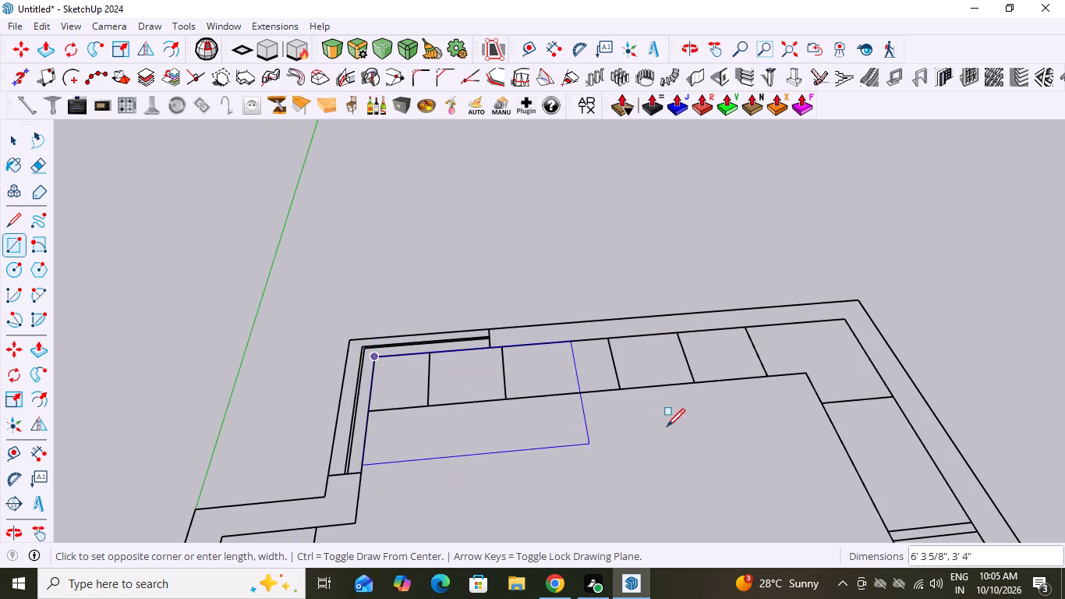
pyautogui.click(804, 376)
# Draw a rectangle about 11' 10 7/16" by 1' 10 13/16" over the side cabinet run, from the back run's end to the plan's open edge.
pyautogui.scroll(-10, 380, 366)
pyautogui.scroll(7, 588, 342)
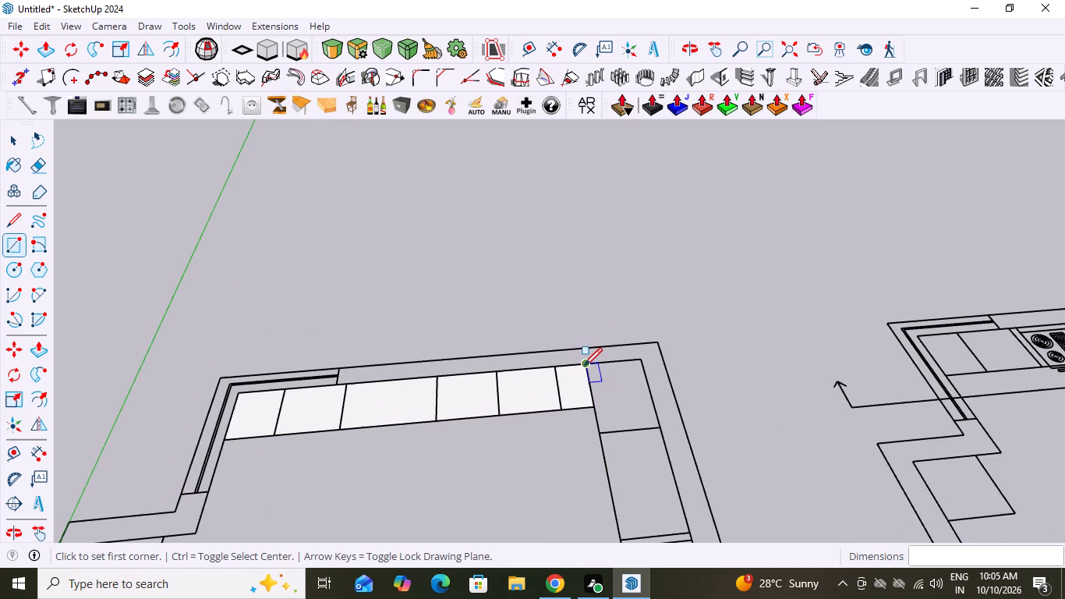
pyautogui.click(584, 366)
pyautogui.scroll(-11, 659, 407)
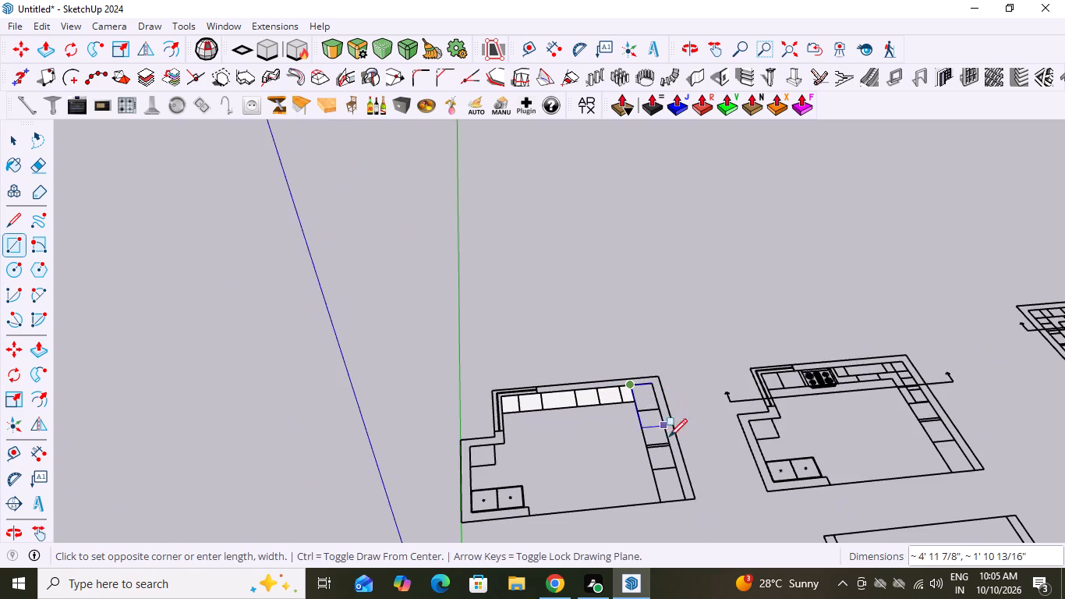
pyautogui.scroll(6, 685, 517)
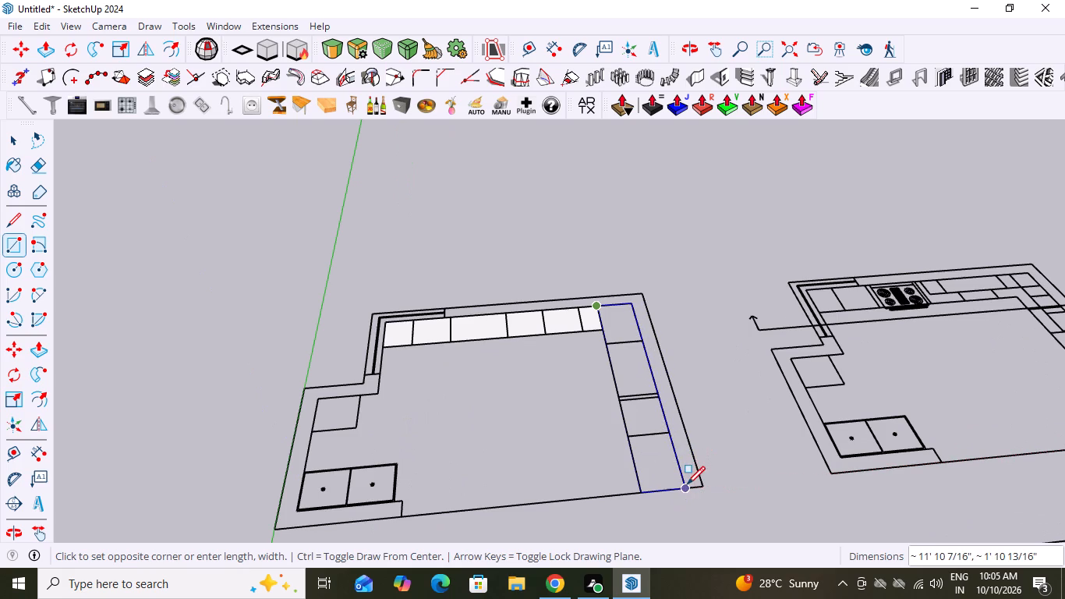
pyautogui.click(685, 487)
pyautogui.press('space')
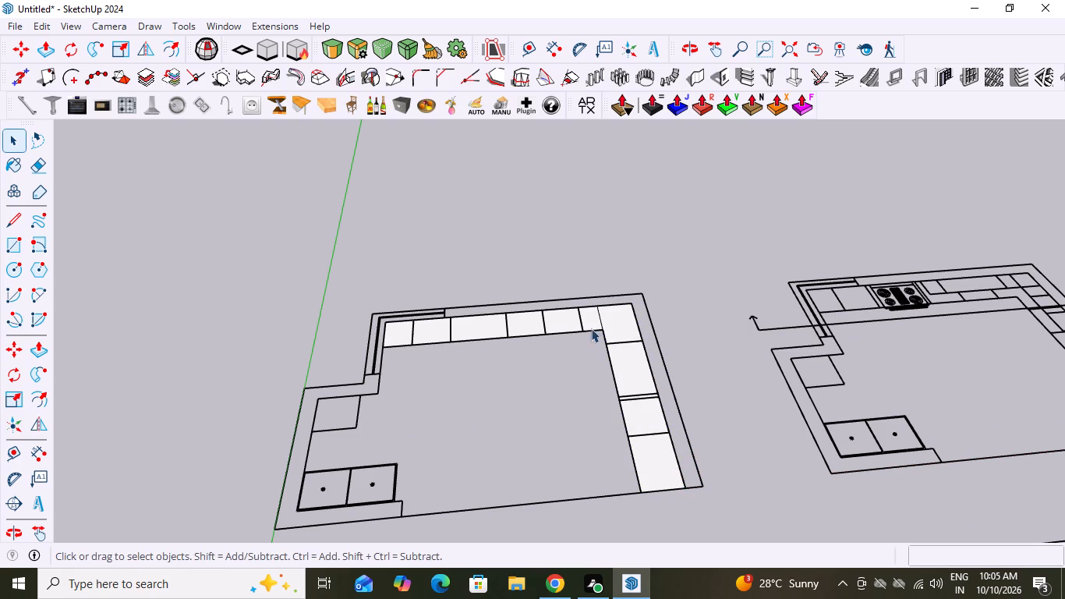
# Delete the edge separating the back and side cabinet-run faces at the corner of the plan nearest the origin.
pyautogui.scroll(7, 572, 330)
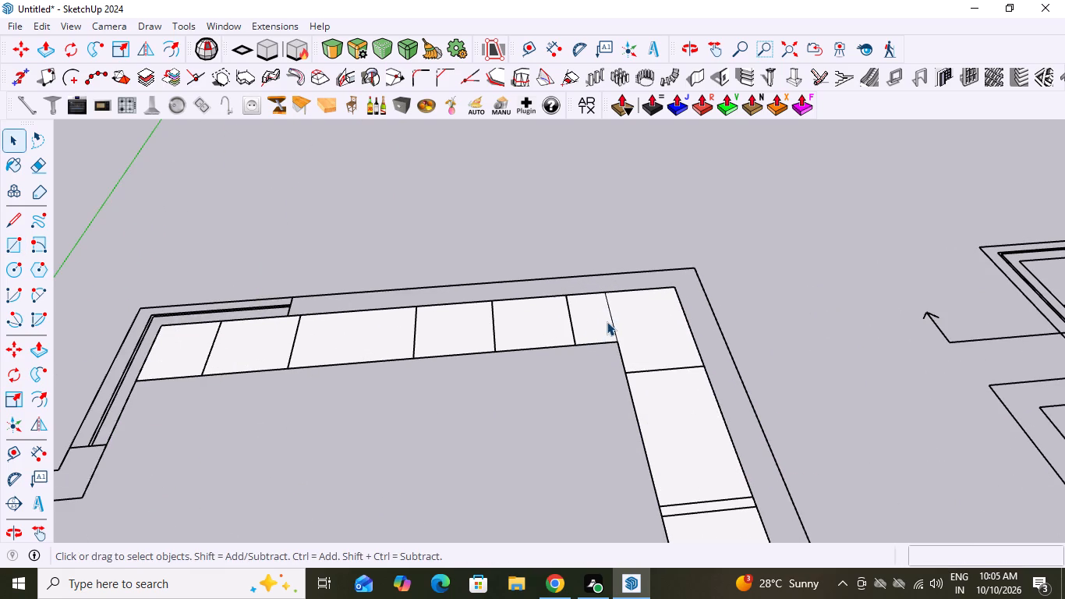
pyautogui.click(612, 322)
pyautogui.press('Delete')
# Group the L-shaped cabinet-run face together with its bounding edges.
pyautogui.tripleClick(645, 311)
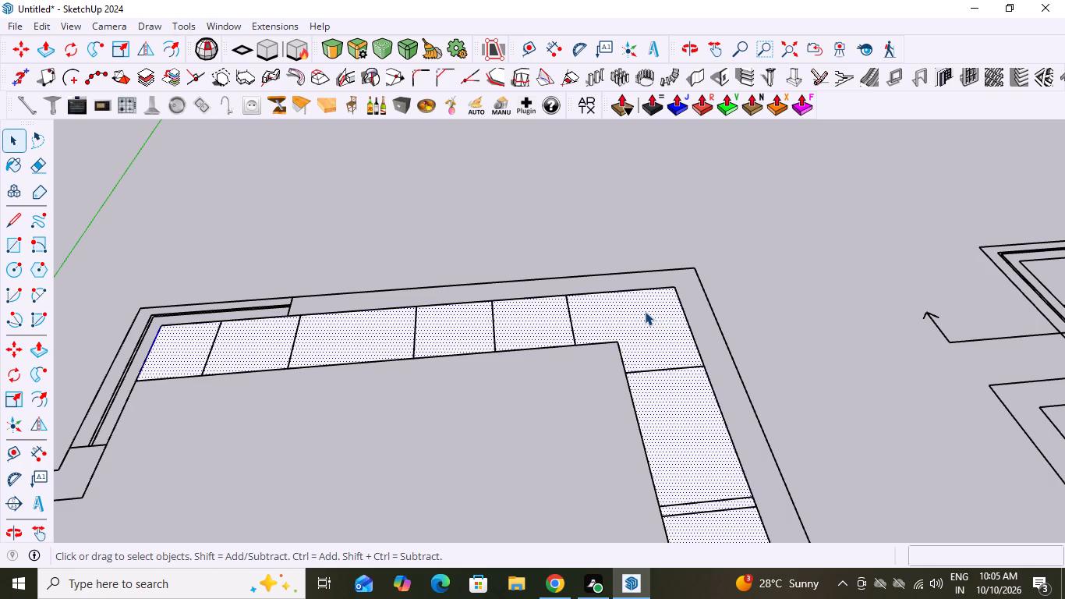
pyautogui.scroll(-6, 645, 311)
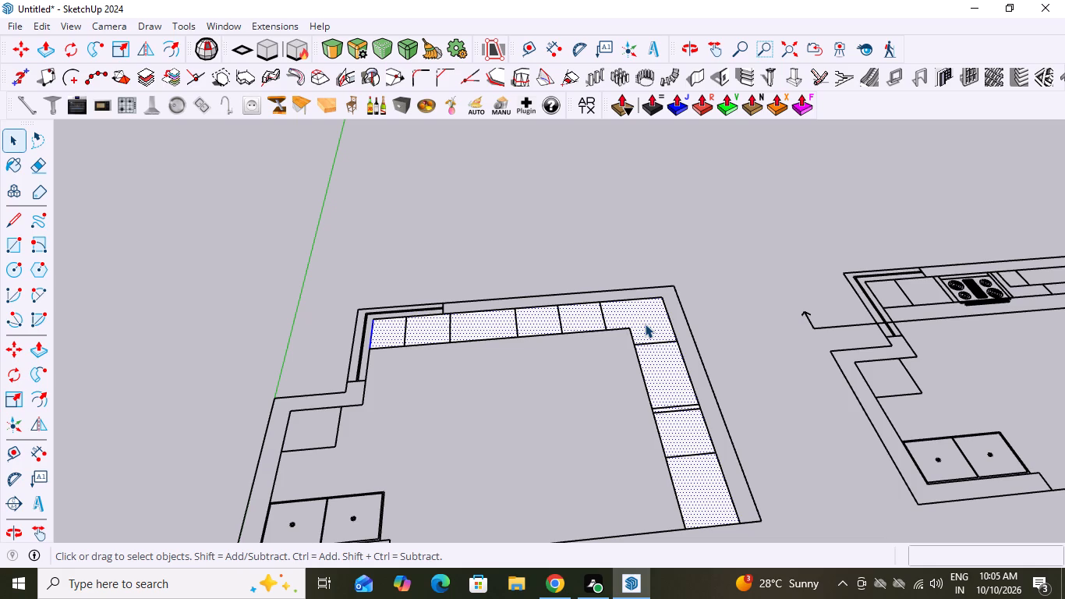
pyautogui.tripleClick(645, 324)
pyautogui.click(645, 324)
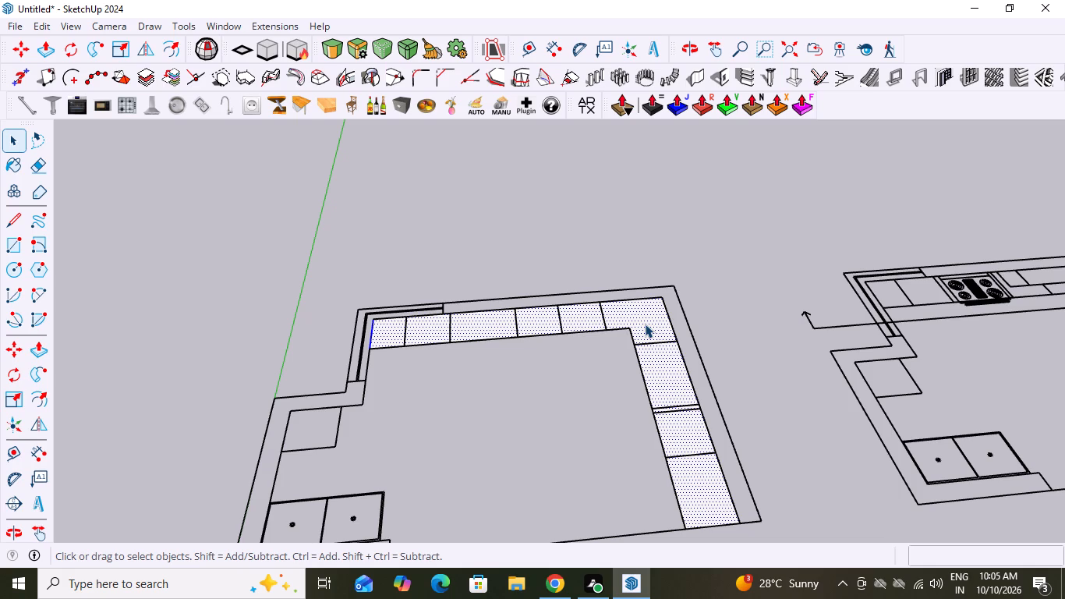
pyautogui.tripleClick(645, 324)
pyautogui.click(785, 296)
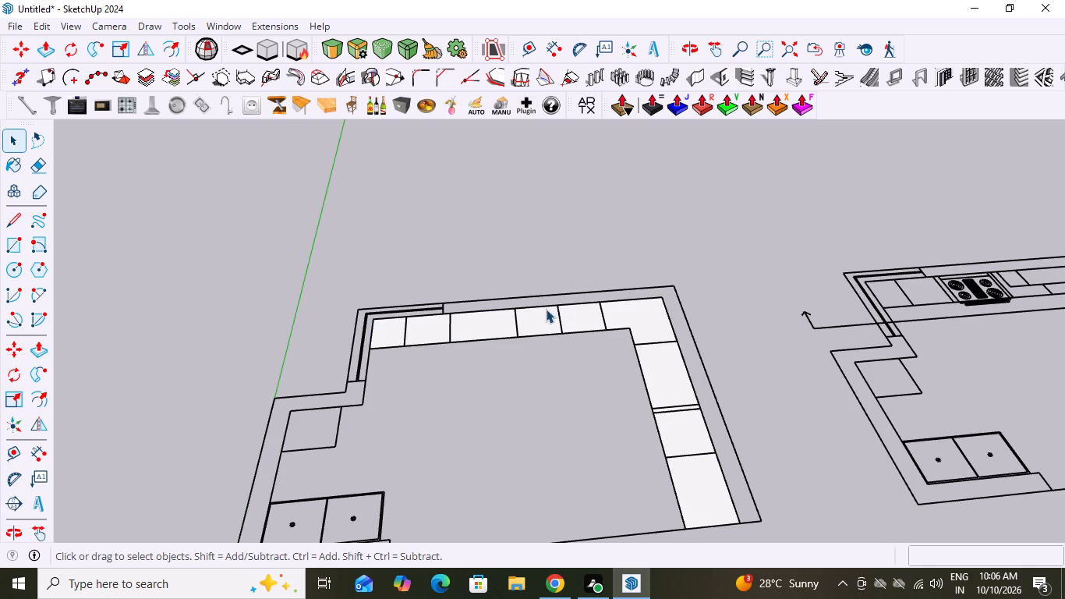
pyautogui.doubleClick(531, 314)
pyautogui.rightClick(531, 314)
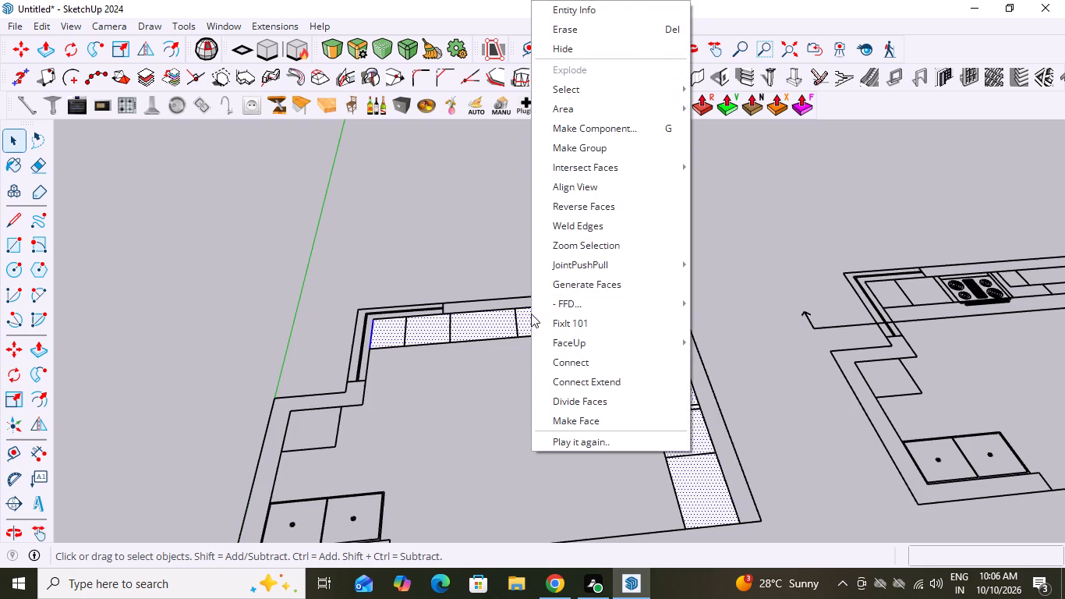
pyautogui.click(581, 149)
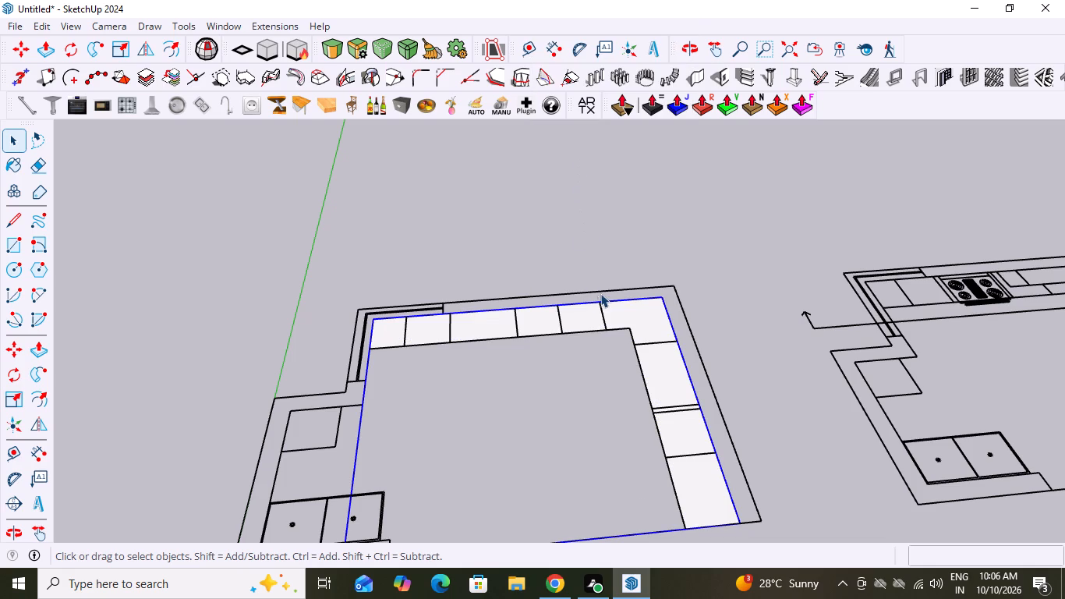
# Inside the new group, Push/Pull the L-shaped face up 100 mm and leave group editing.
pyautogui.doubleClick(532, 311)
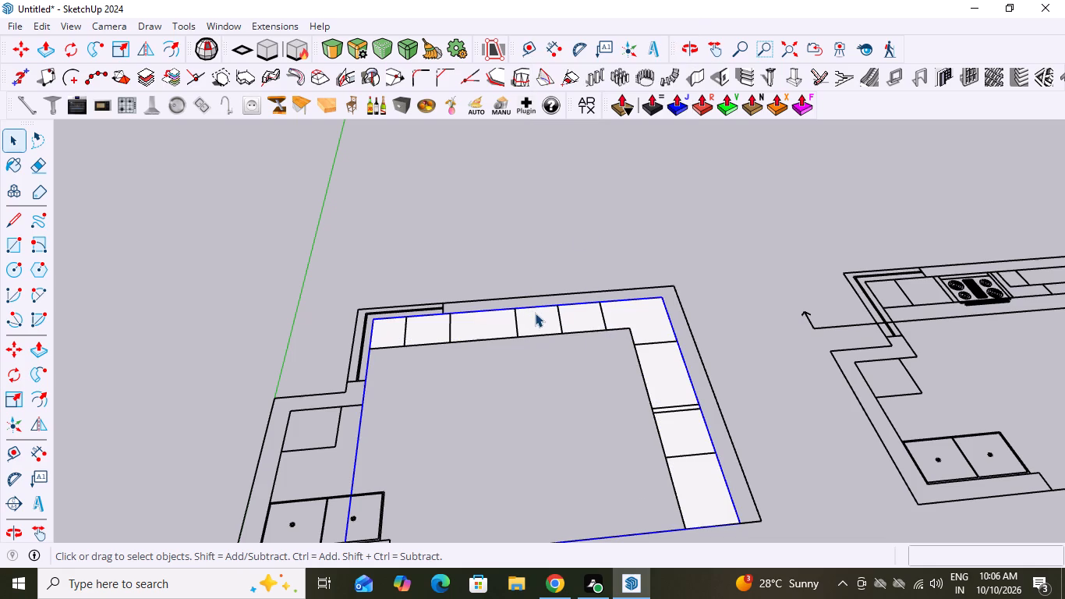
pyautogui.tripleClick(534, 318)
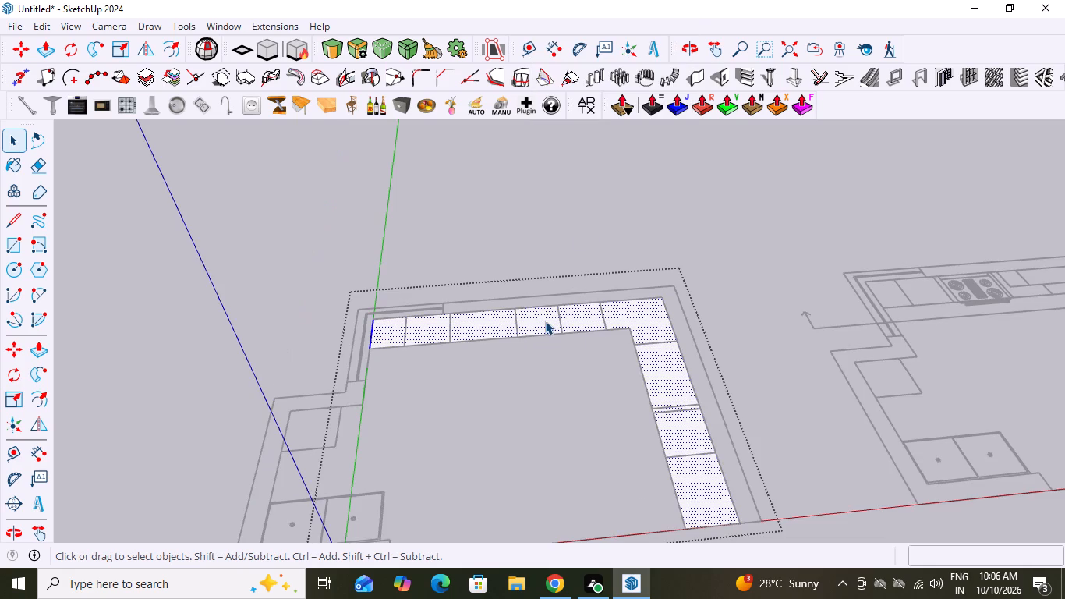
pyautogui.press('p')
pyautogui.click(544, 311)
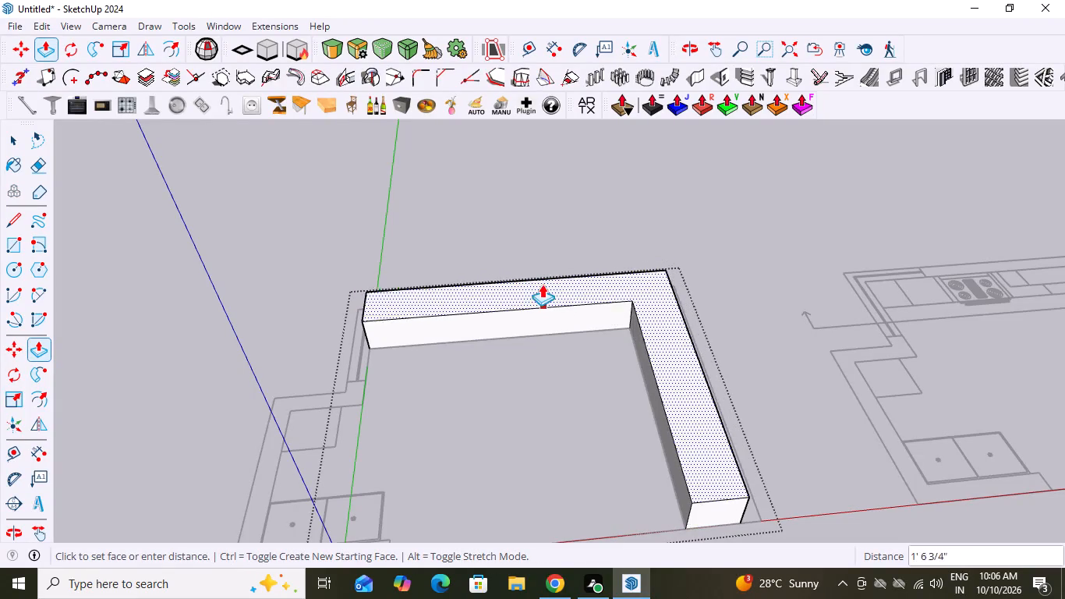
pyautogui.moveTo(543, 301); pyautogui.dragTo(557, 191, button='middle')
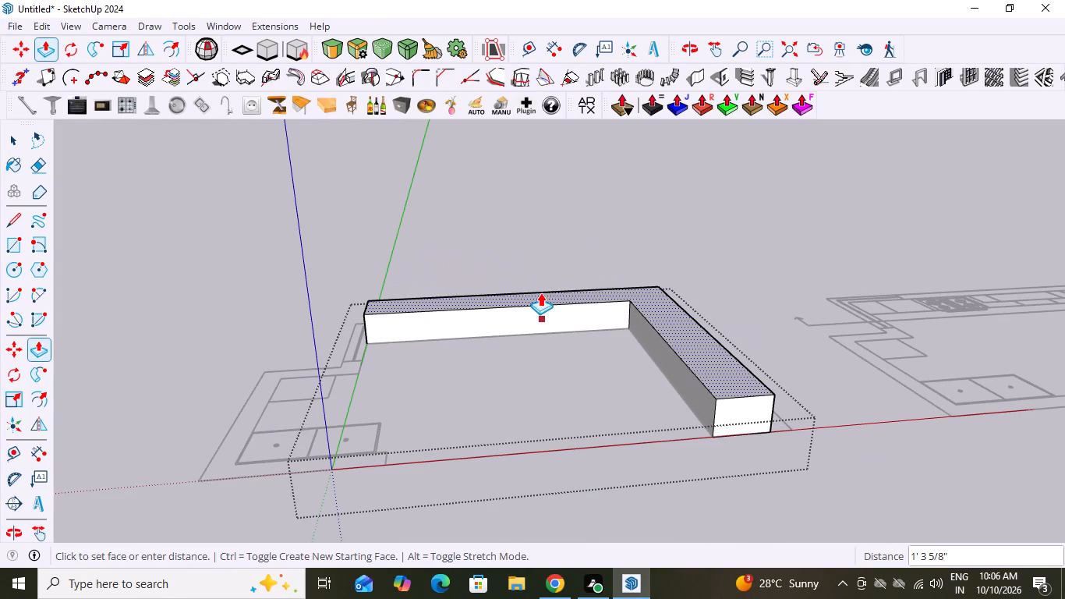
pyautogui.press('1')
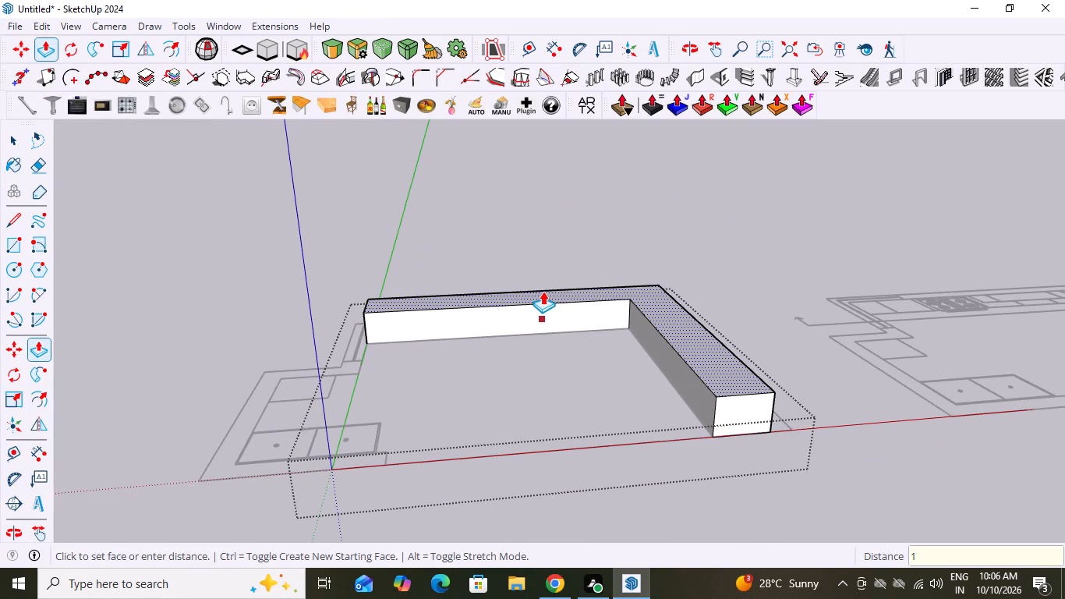
pyautogui.write('00')
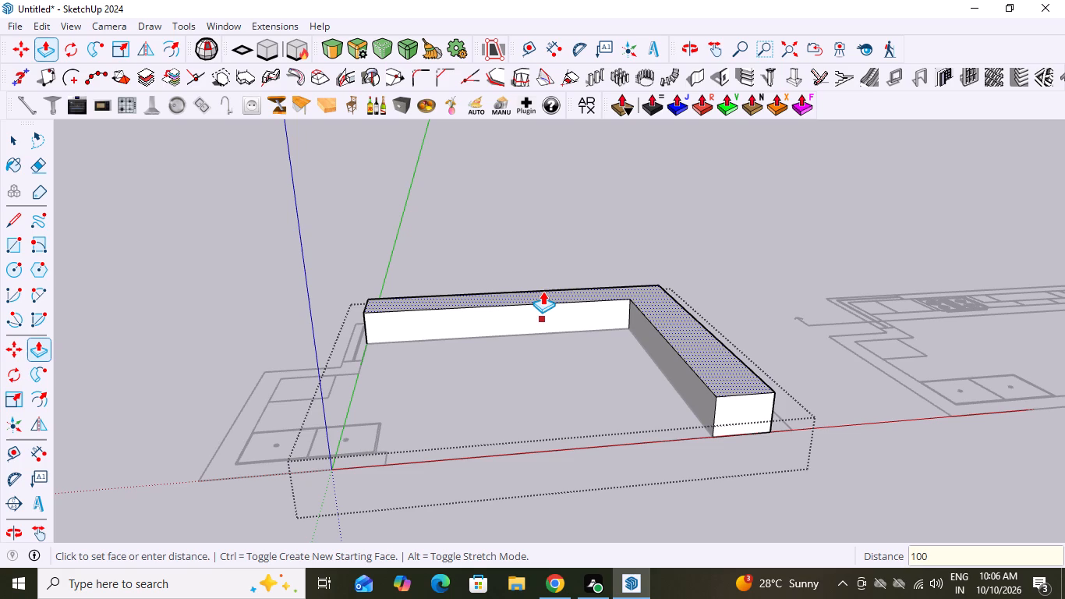
pyautogui.write('MM')
pyautogui.press('Return')
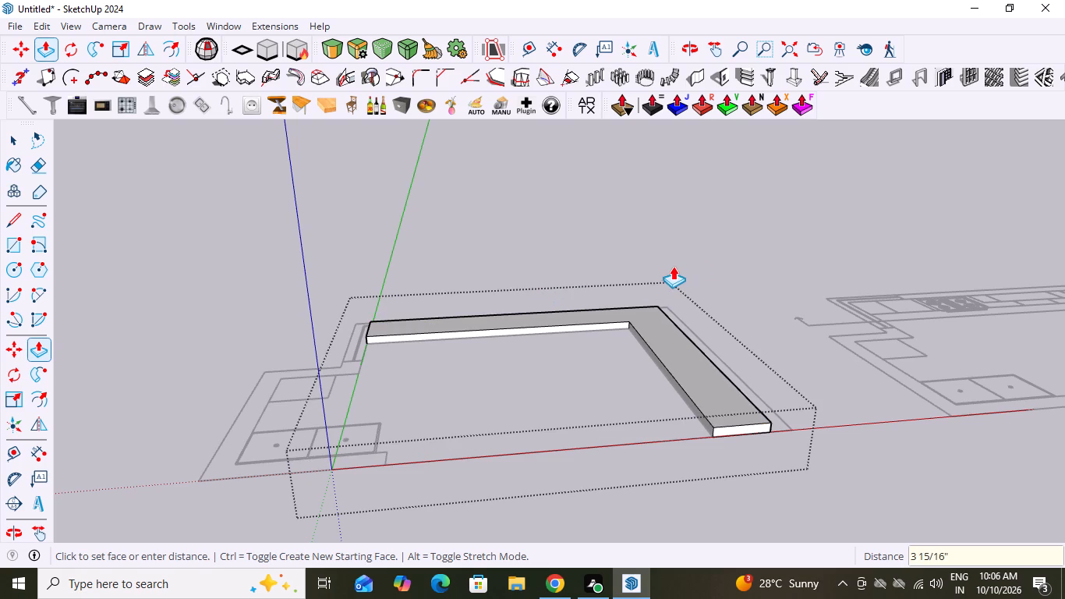
pyautogui.press('space')
pyautogui.click(714, 248)
# Inspect the extruded L-shaped base against the plan's wall lines, including its open end and inner corner.
pyautogui.moveTo(623, 364); pyautogui.dragTo(625, 363, button='middle')
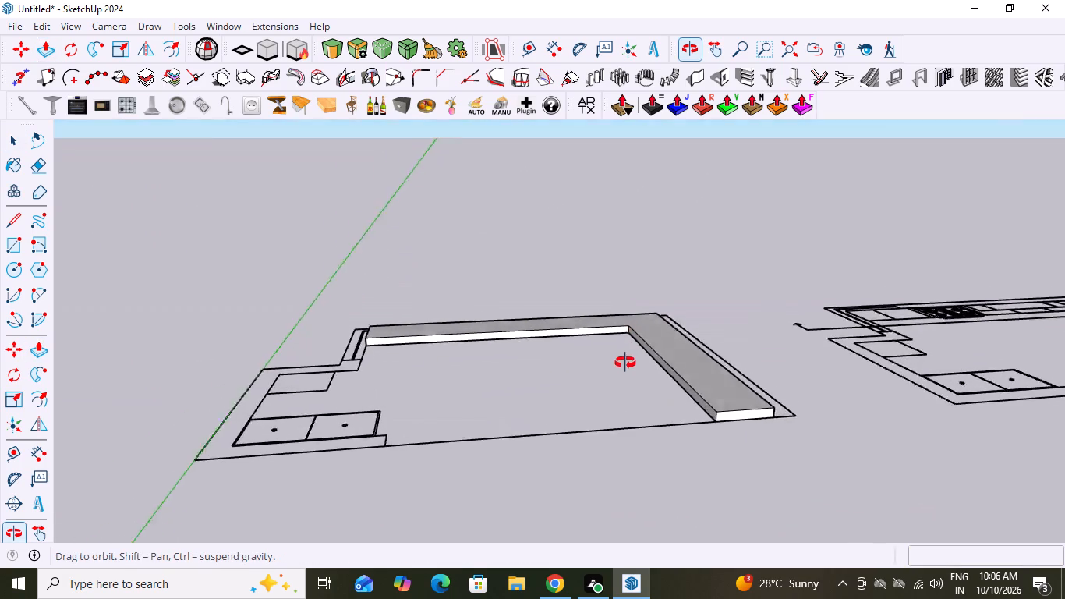
pyautogui.moveTo(625, 363); pyautogui.dragTo(625, 377, button='middle')
pyautogui.scroll(13, 709, 430)
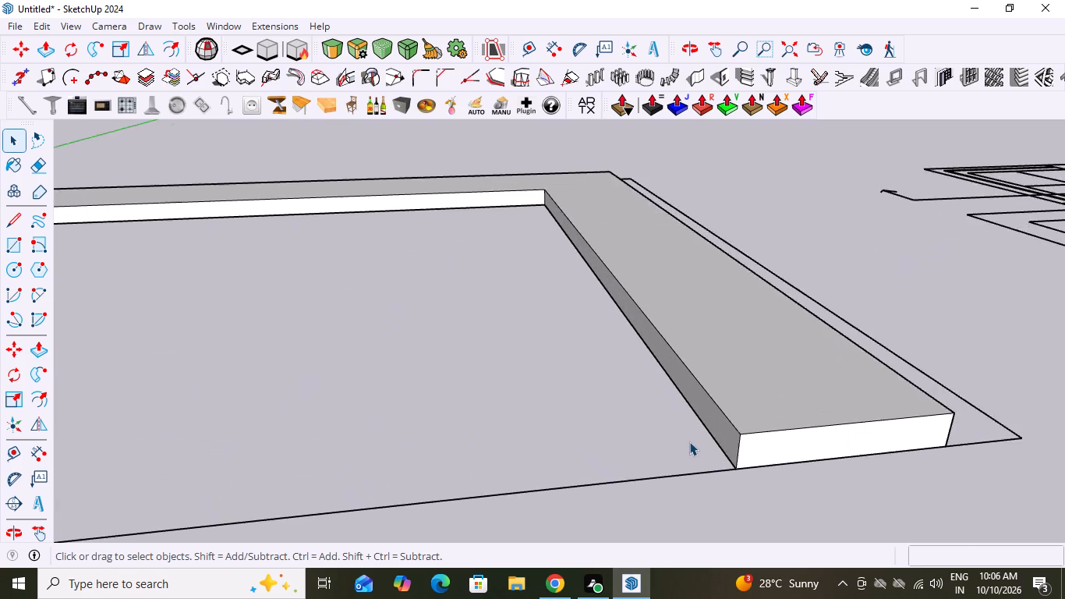
pyautogui.scroll(3, 689, 441)
pyautogui.scroll(-15, 656, 415)
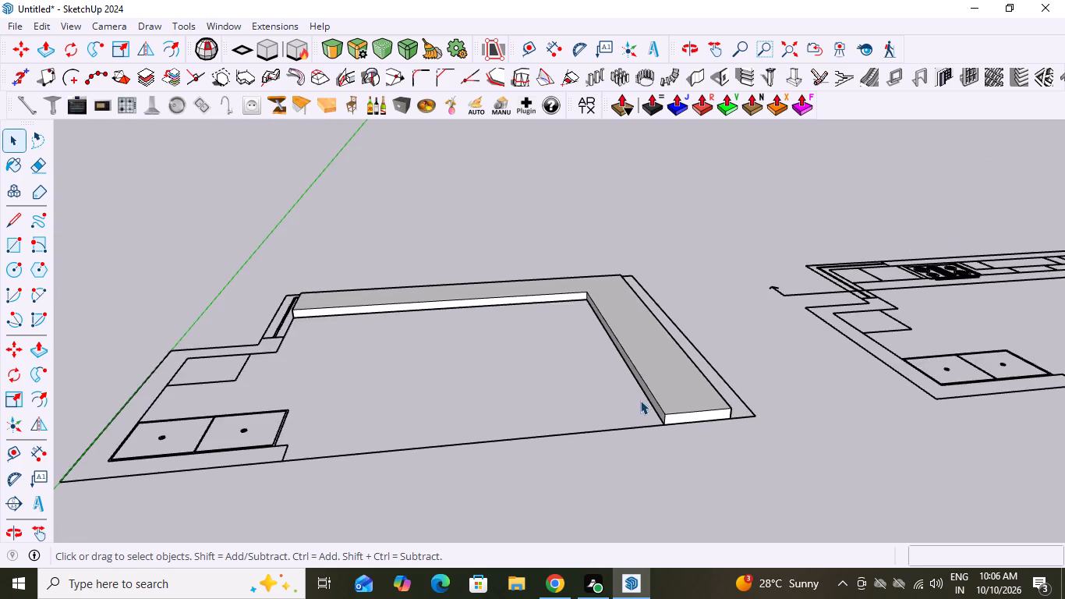
pyautogui.moveTo(640, 399); pyautogui.dragTo(696, 516, button='middle')
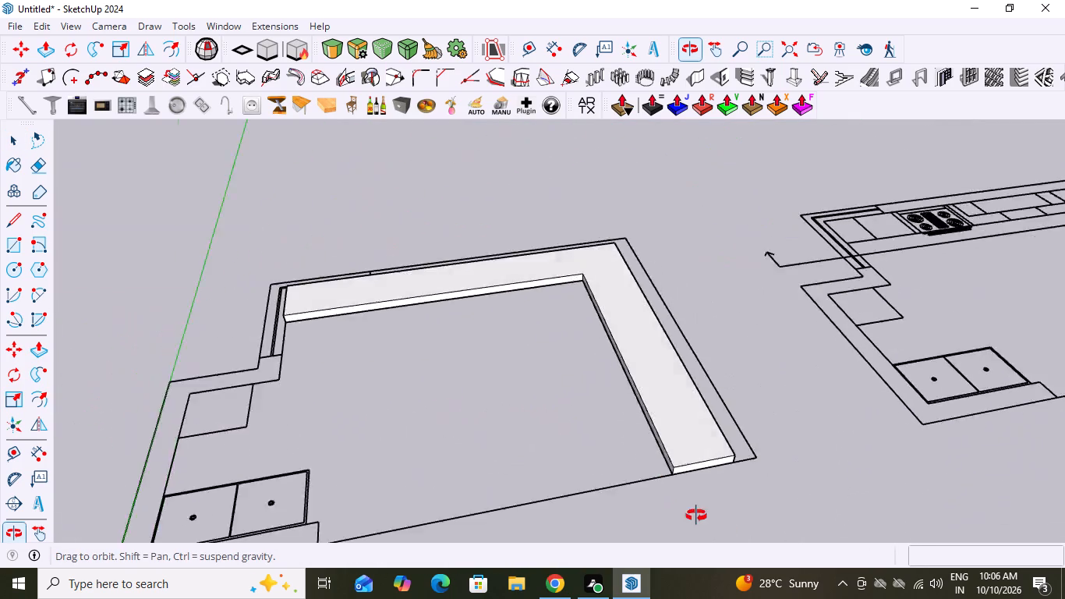
pyautogui.moveTo(696, 516); pyautogui.dragTo(624, 396, button='middle')
# Examine the other imported plans and the elevations along the red axis, comparing them with the extruded base.
pyautogui.scroll(-2, 625, 395)
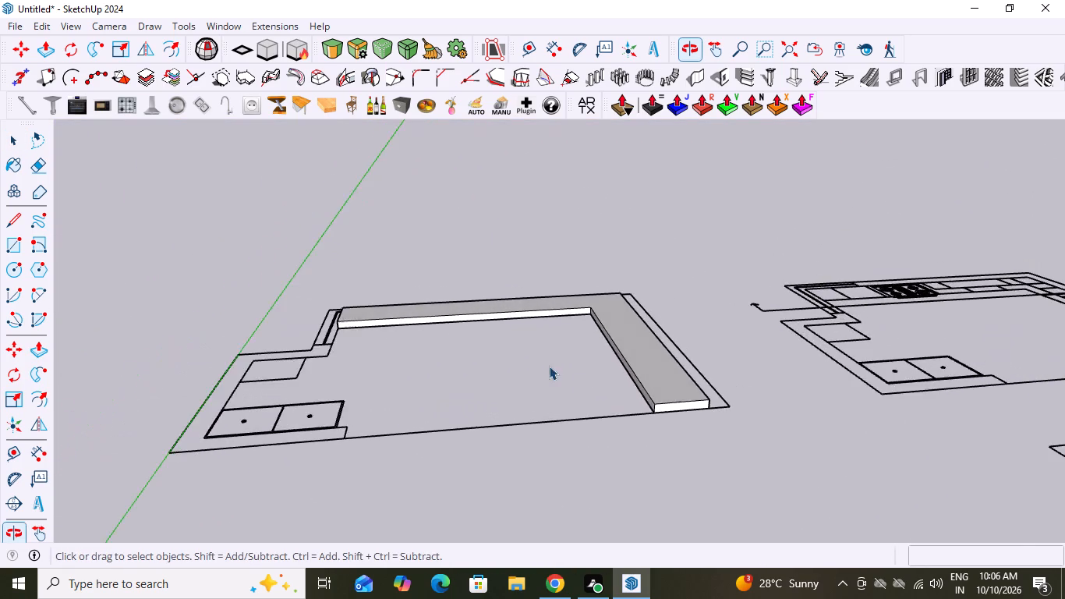
pyautogui.scroll(-11, 549, 366)
pyautogui.scroll(4, 717, 445)
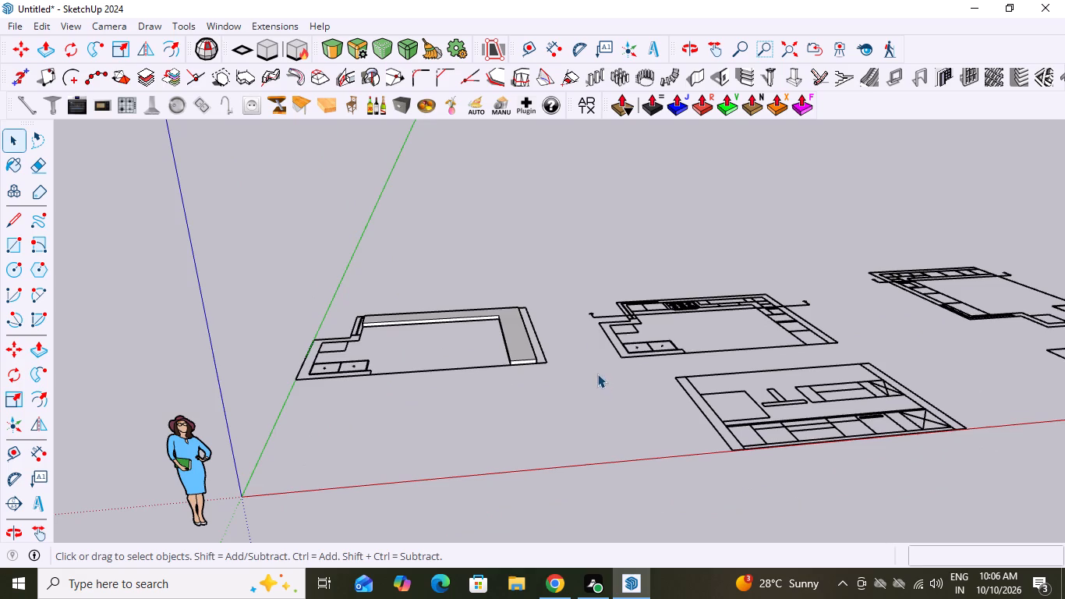
pyautogui.moveTo(594, 417); pyautogui.dragTo(412, 429, button='middle')
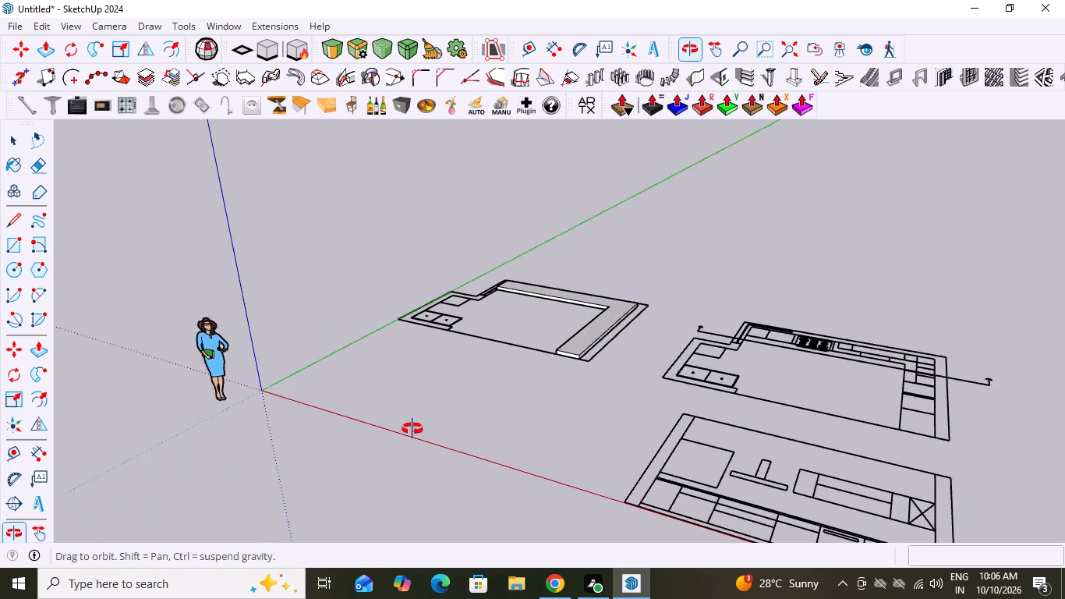
pyautogui.moveTo(412, 429); pyautogui.dragTo(608, 477, button='middle')
pyautogui.middleClick(656, 483)
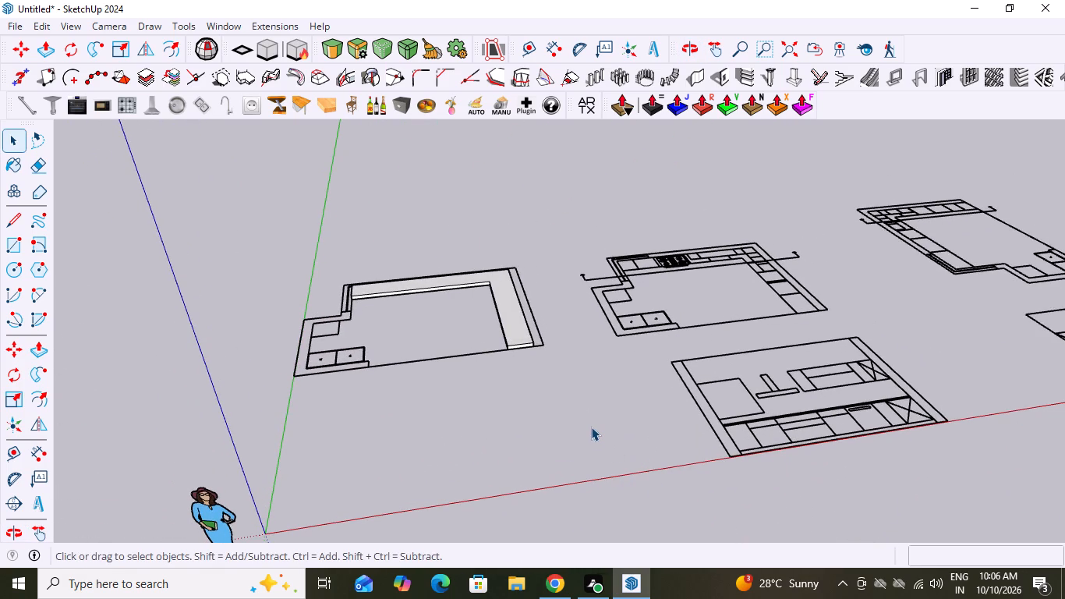
pyautogui.scroll(-3, 571, 414)
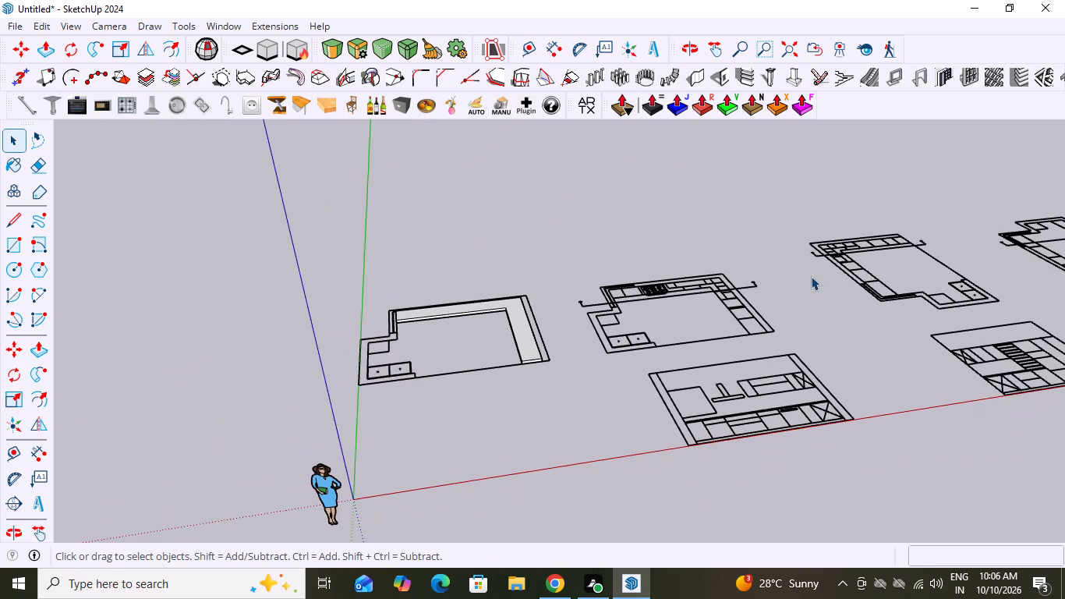
pyautogui.moveTo(766, 320); pyautogui.dragTo(742, 410, button='middle')
pyautogui.scroll(-5, 638, 333)
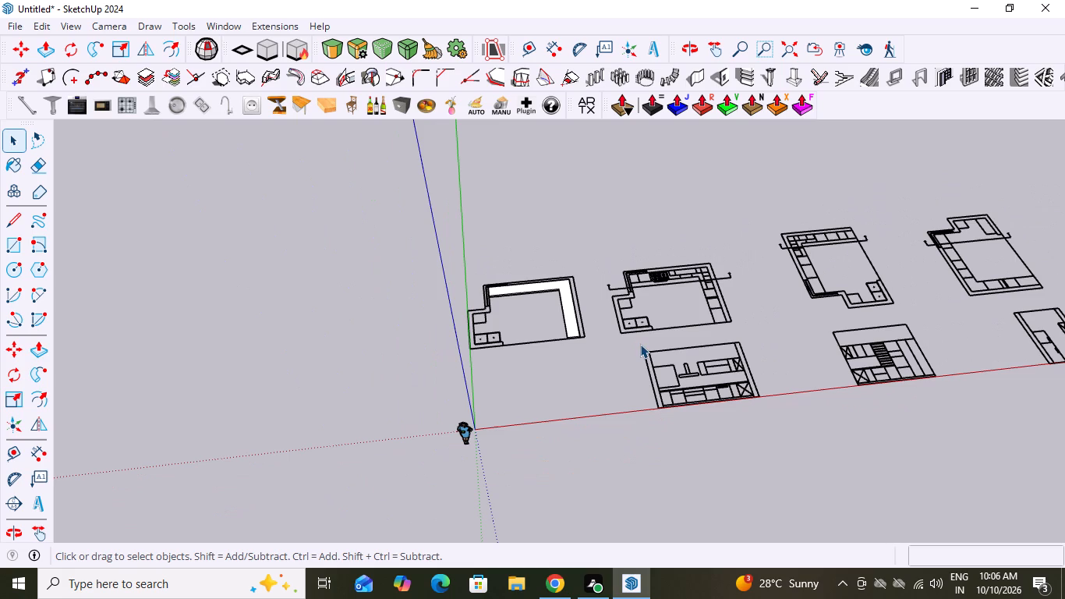
pyautogui.scroll(8, 713, 292)
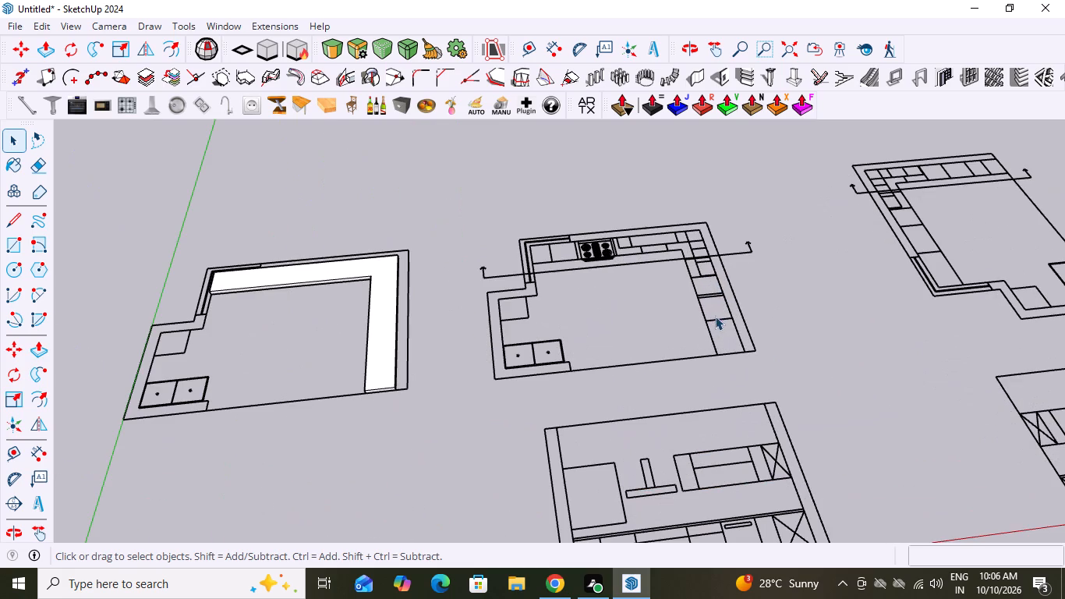
pyautogui.scroll(-9, 646, 306)
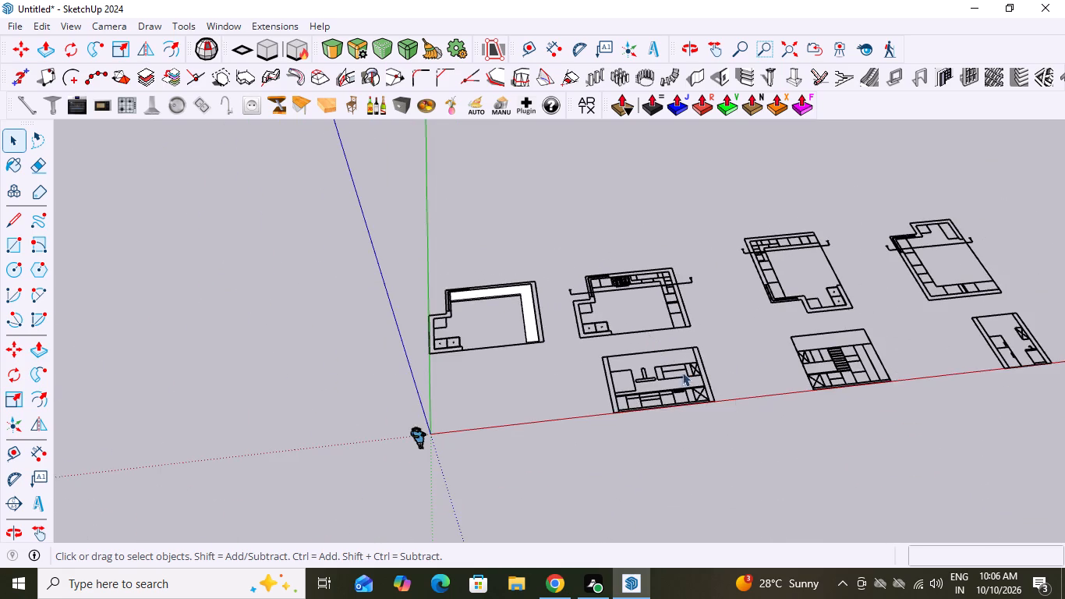
pyautogui.scroll(13, 895, 387)
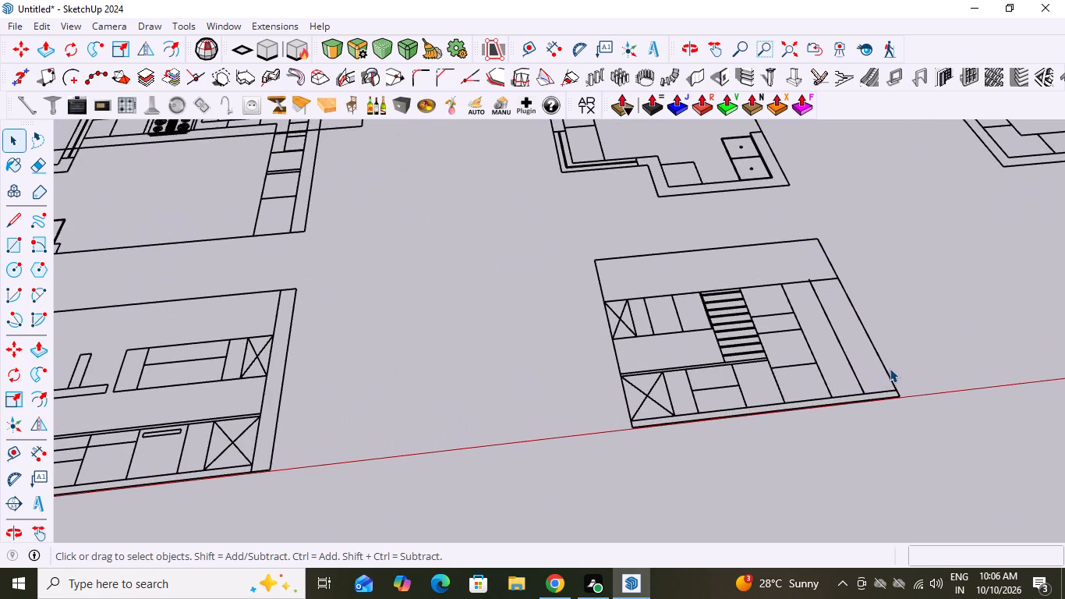
pyautogui.scroll(2, 888, 392)
pyautogui.scroll(-3, 936, 366)
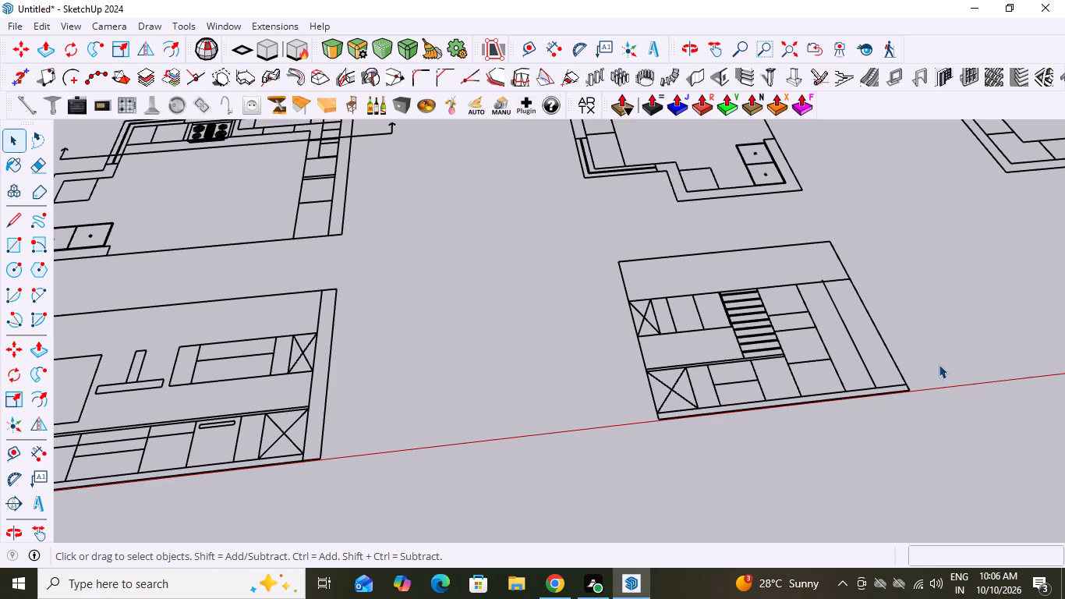
pyautogui.scroll(-5, 939, 363)
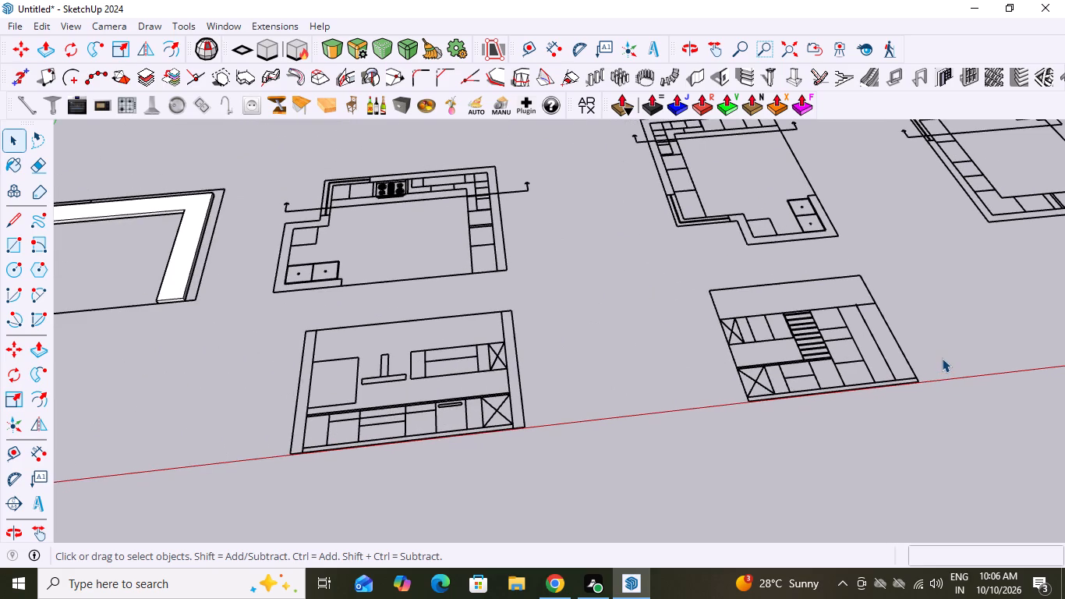
pyautogui.scroll(-4, 798, 211)
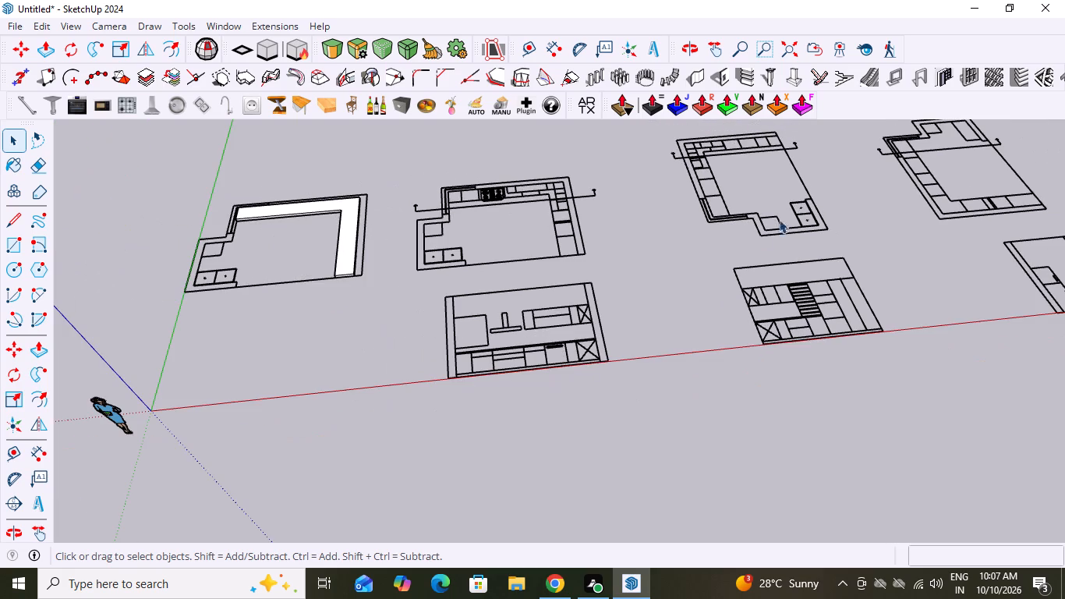
# Hide the extruded L-shaped base group on the plan nearest the origin.
pyautogui.click(344, 206)
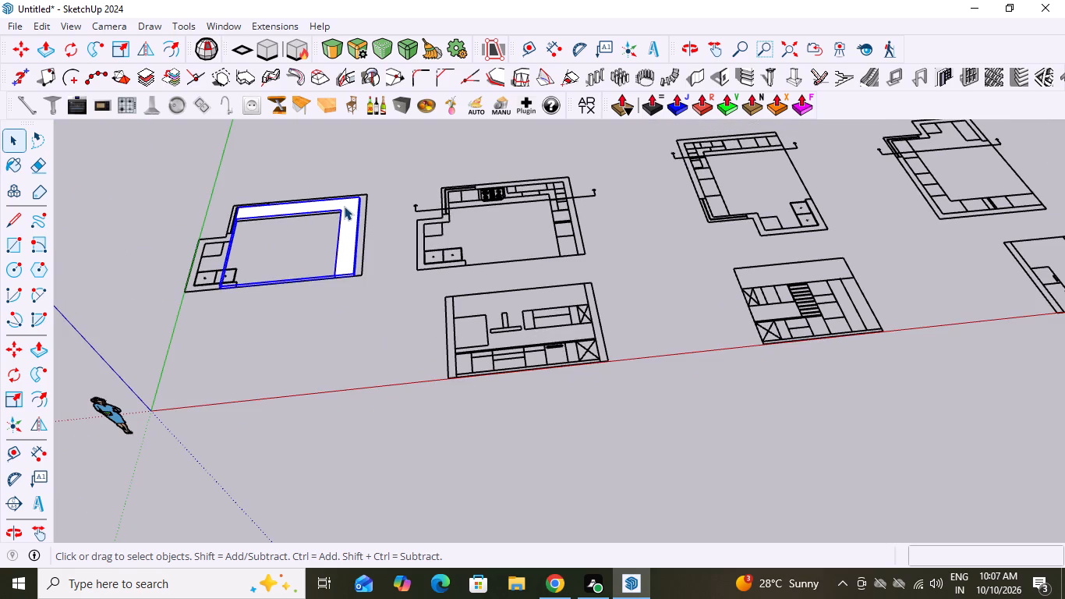
pyautogui.rightClick(344, 206)
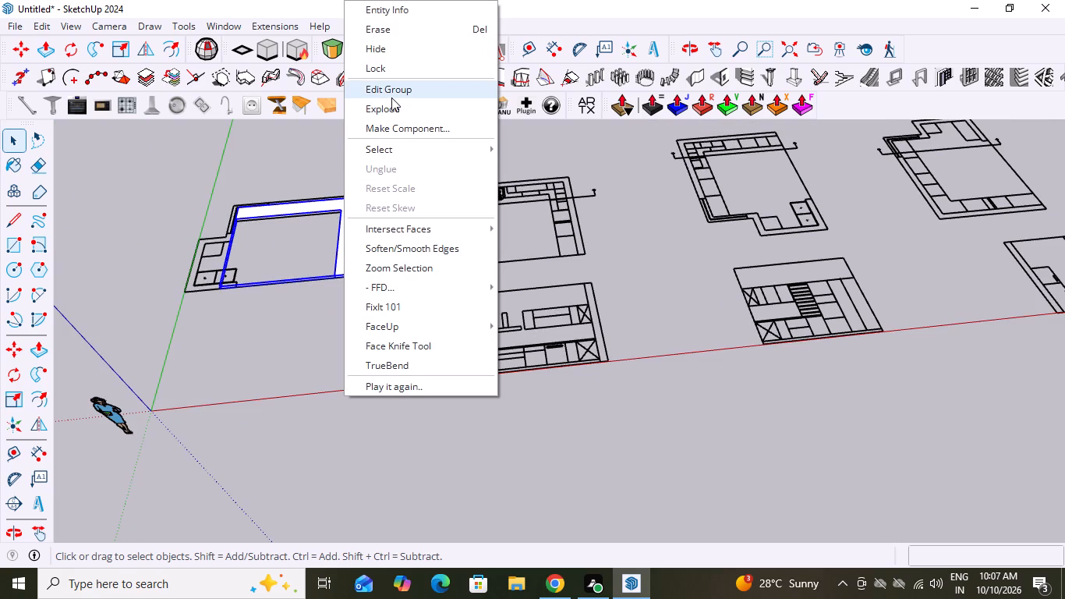
pyautogui.click(382, 53)
# Examine the imported plans and the elevations along the red axis, focusing on the tall-cabinet area of the middle elevation.
pyautogui.scroll(7, 328, 298)
pyautogui.scroll(-11, 243, 238)
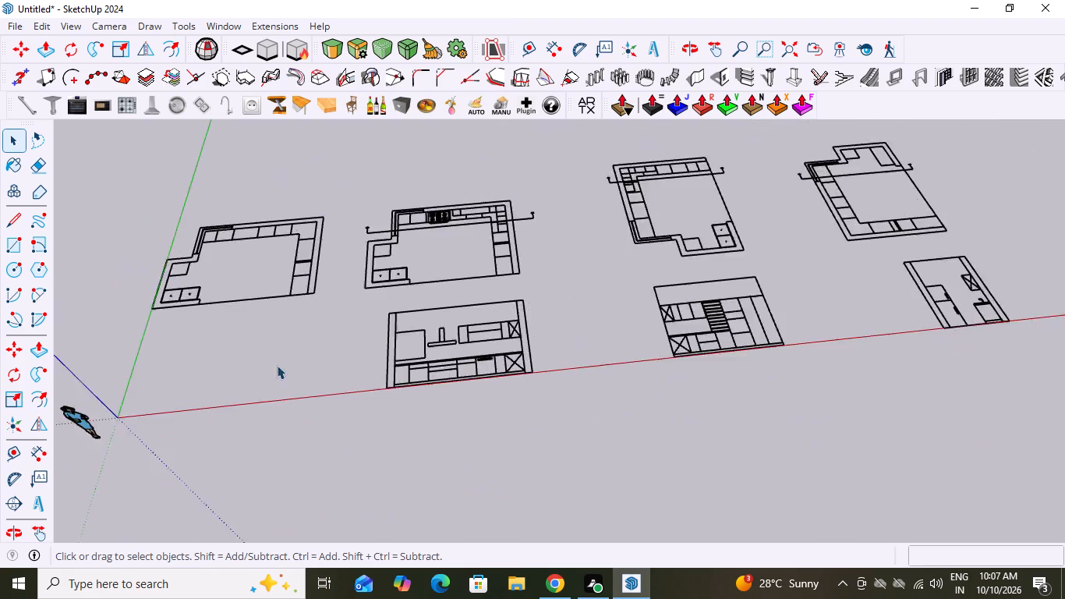
pyautogui.scroll(-3, 277, 365)
pyautogui.scroll(11, 602, 309)
pyautogui.scroll(-7, 625, 321)
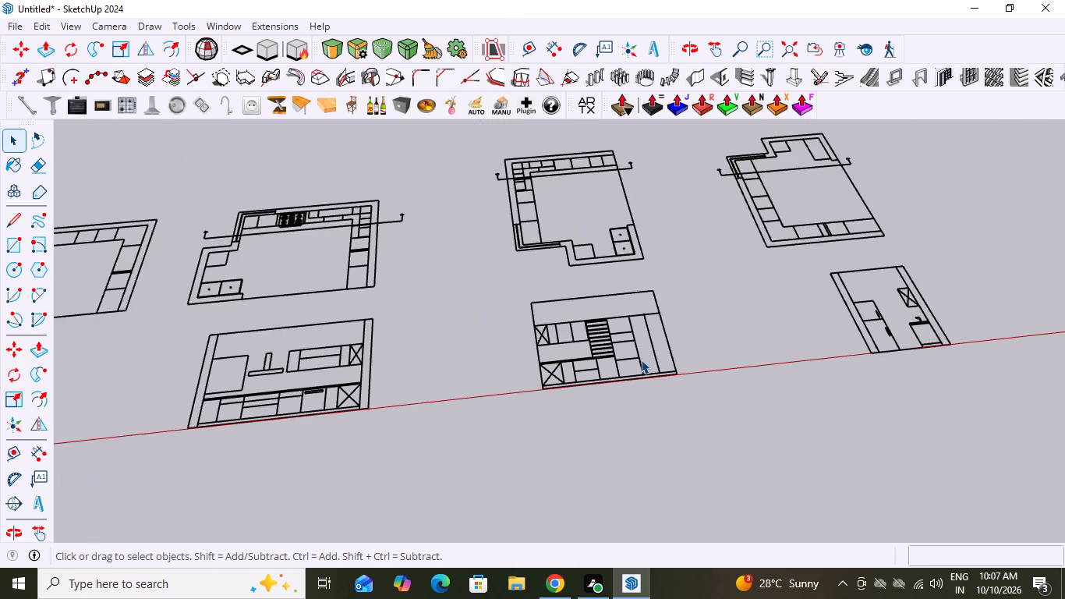
pyautogui.moveTo(657, 395); pyautogui.dragTo(635, 475, button='middle')
pyautogui.scroll(7, 612, 374)
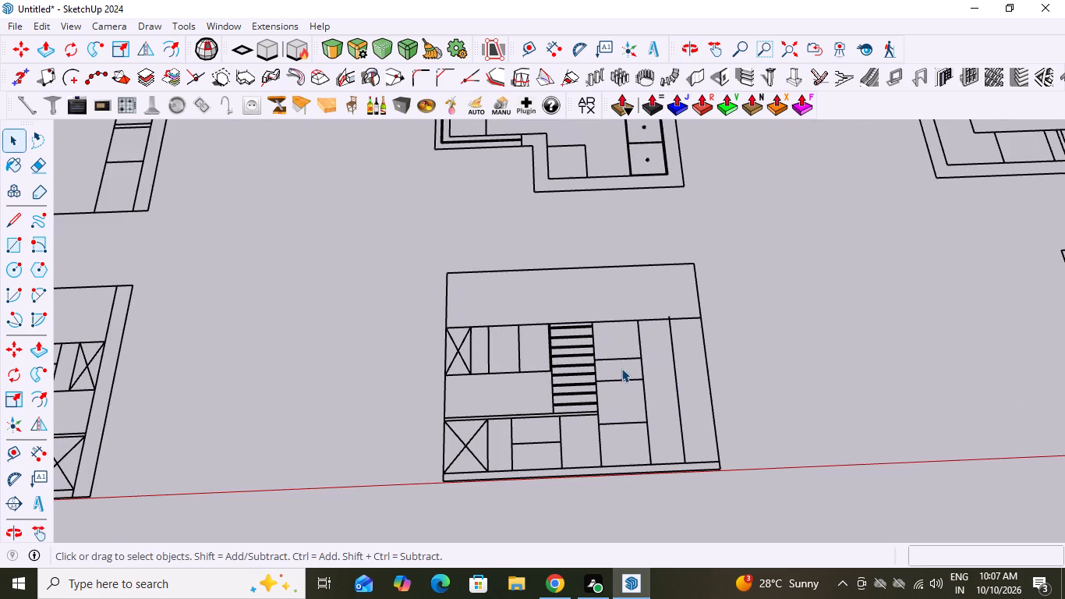
pyautogui.press('r')
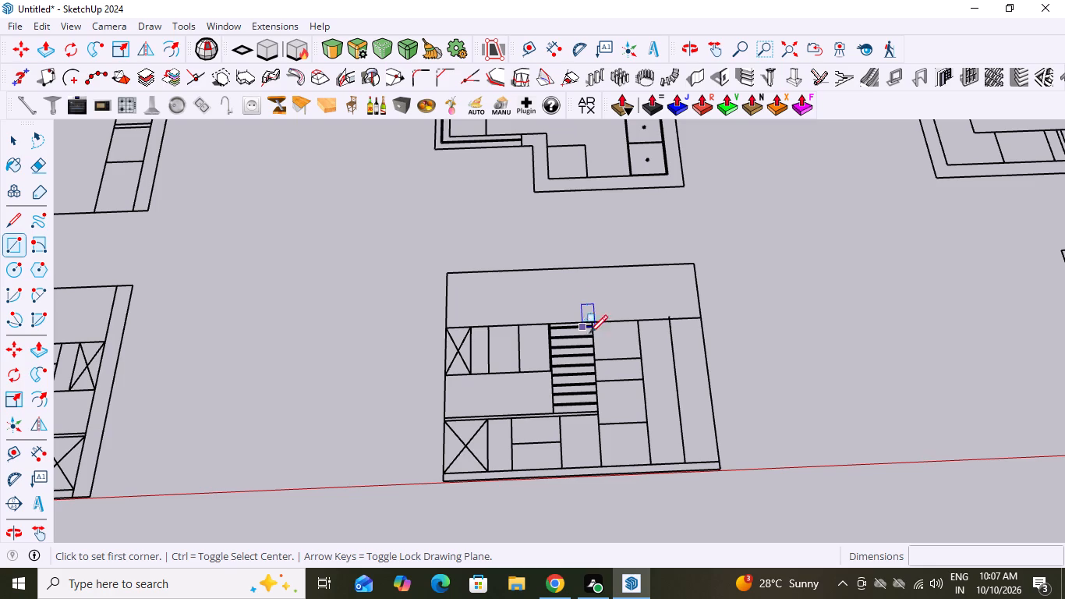
pyautogui.scroll(-13, 394, 247)
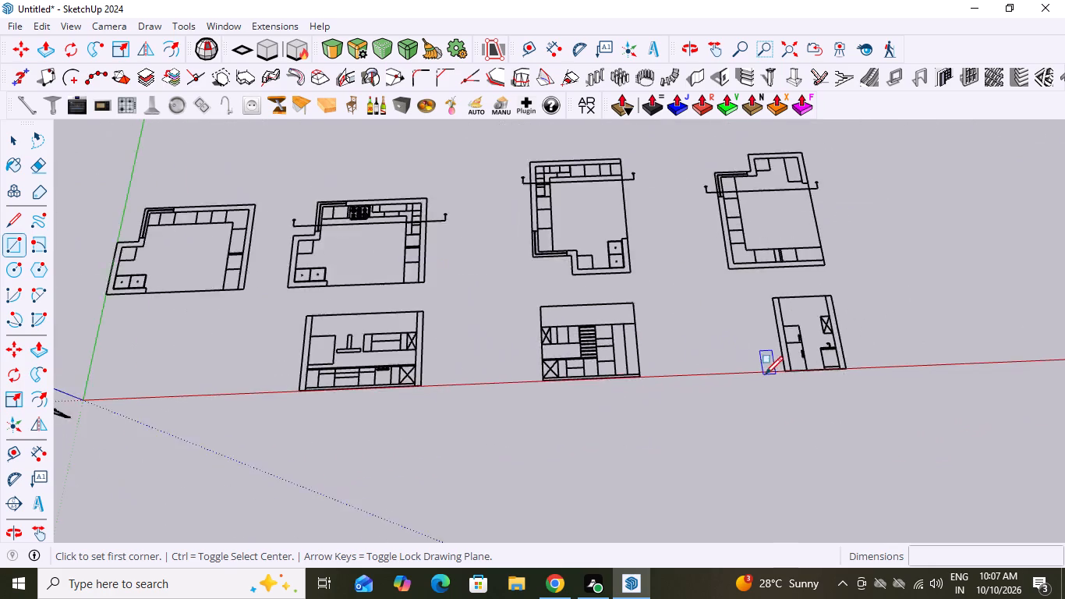
pyautogui.scroll(-6, 765, 374)
pyautogui.scroll(10, 395, 331)
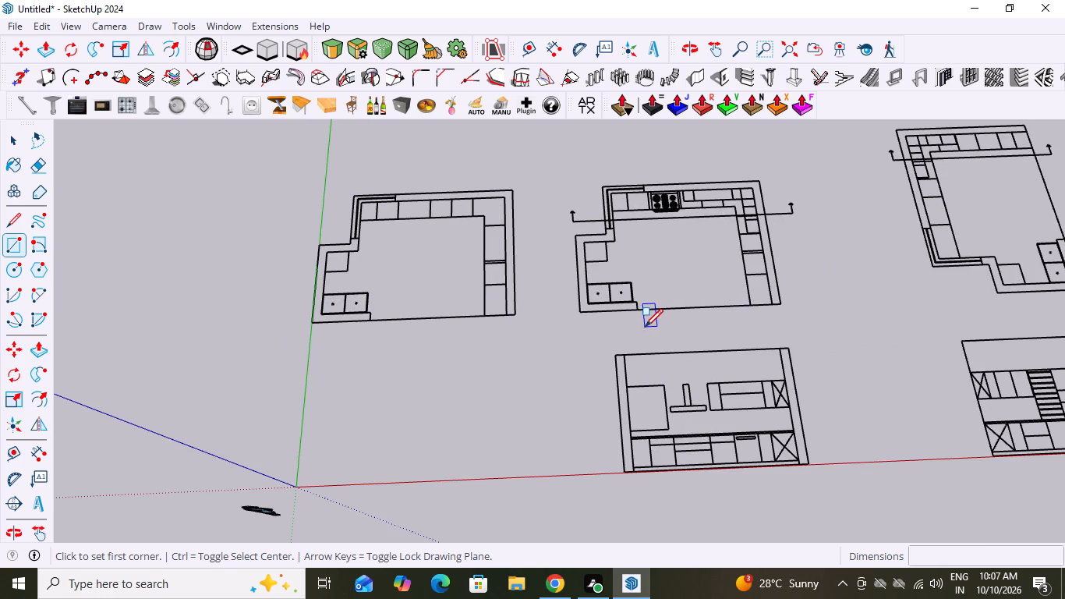
pyautogui.press('space')
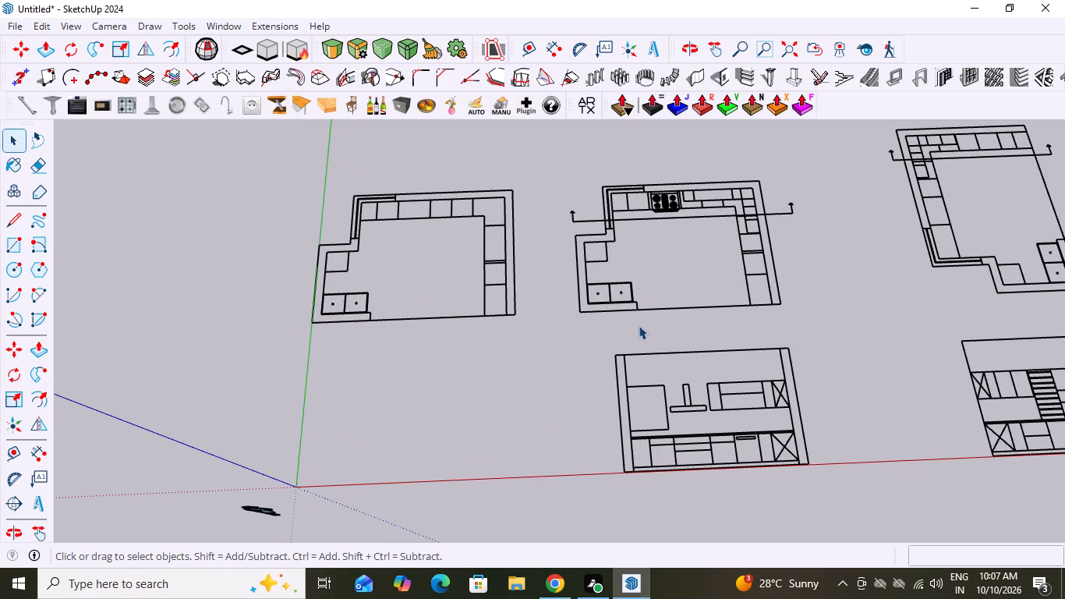
pyautogui.scroll(-6, 285, 310)
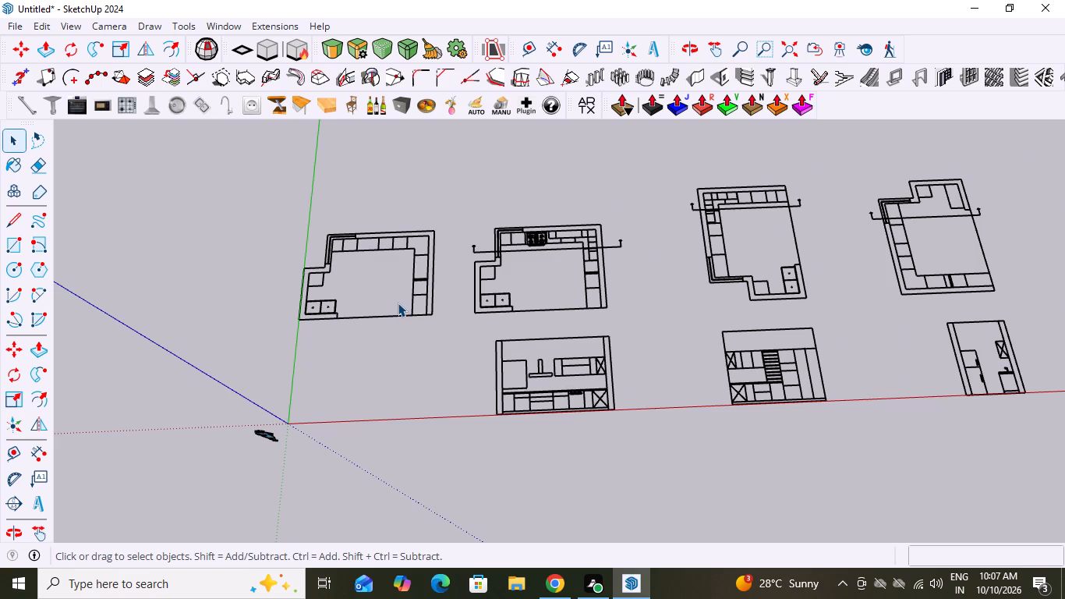
pyautogui.scroll(1, 398, 303)
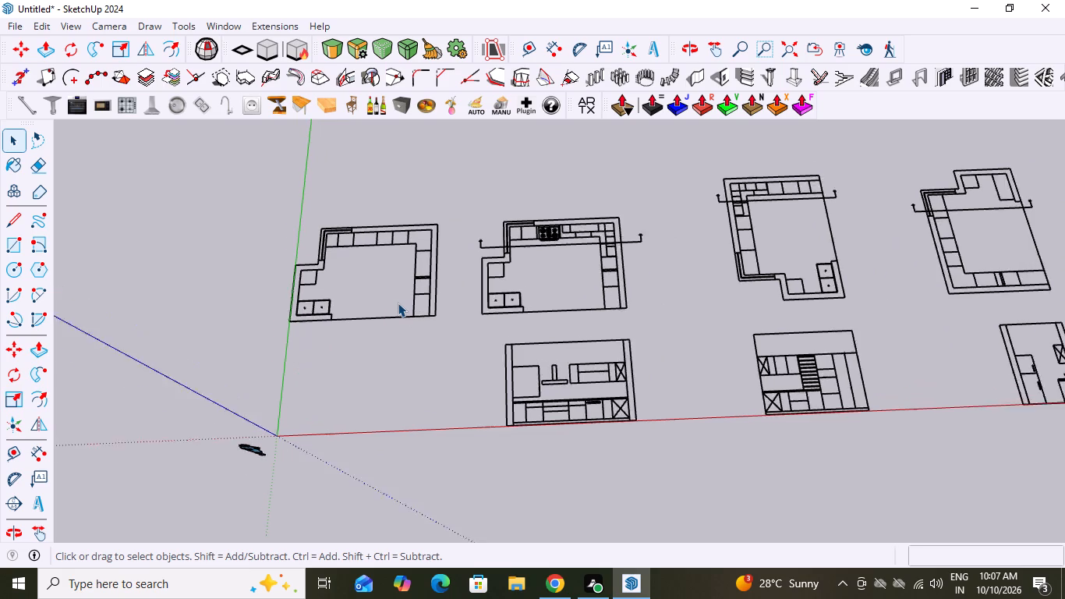
pyautogui.scroll(1, 398, 303)
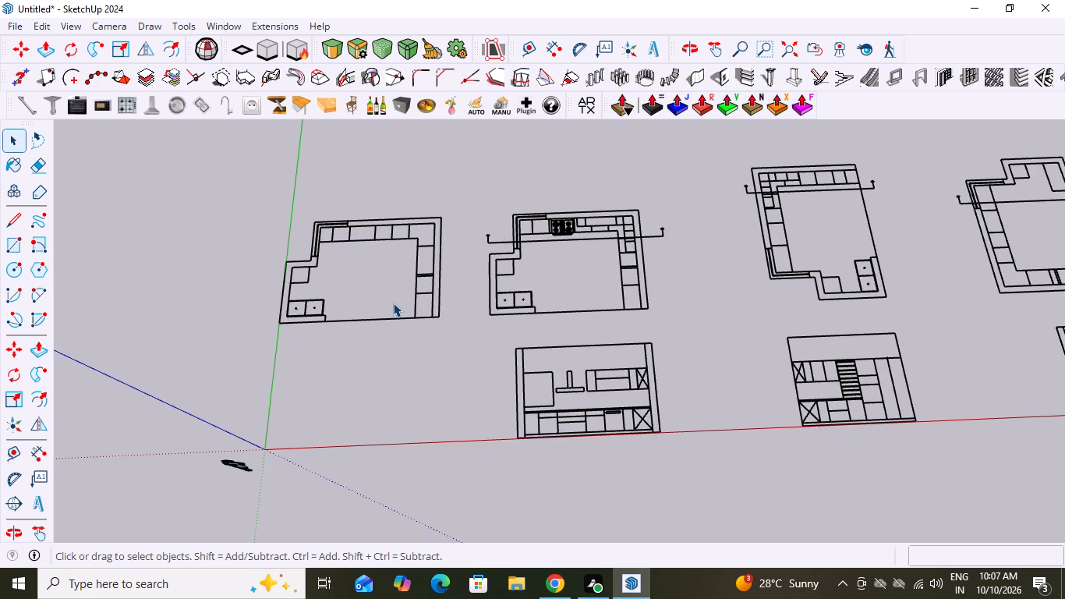
pyautogui.scroll(-3, 392, 303)
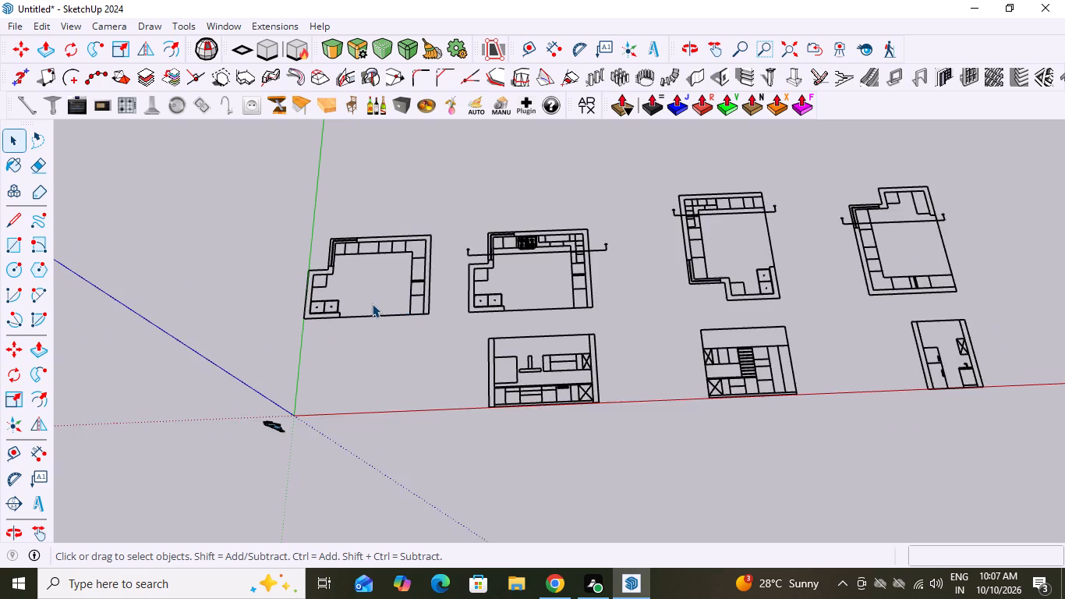
pyautogui.scroll(-7, 372, 303)
pyautogui.scroll(10, 561, 381)
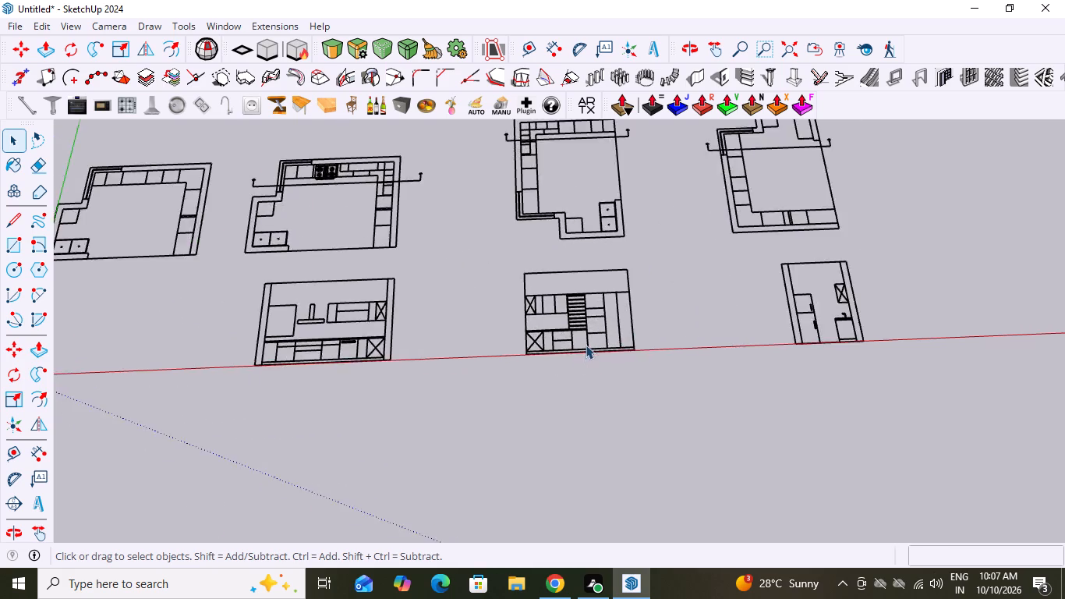
pyautogui.scroll(11, 586, 345)
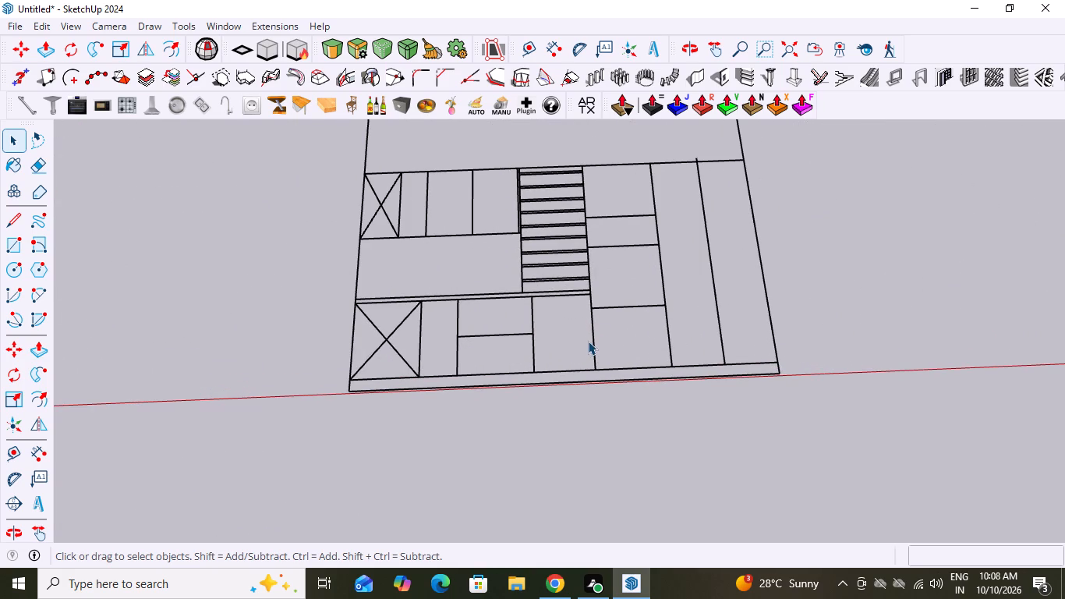
pyautogui.scroll(-2, 564, 336)
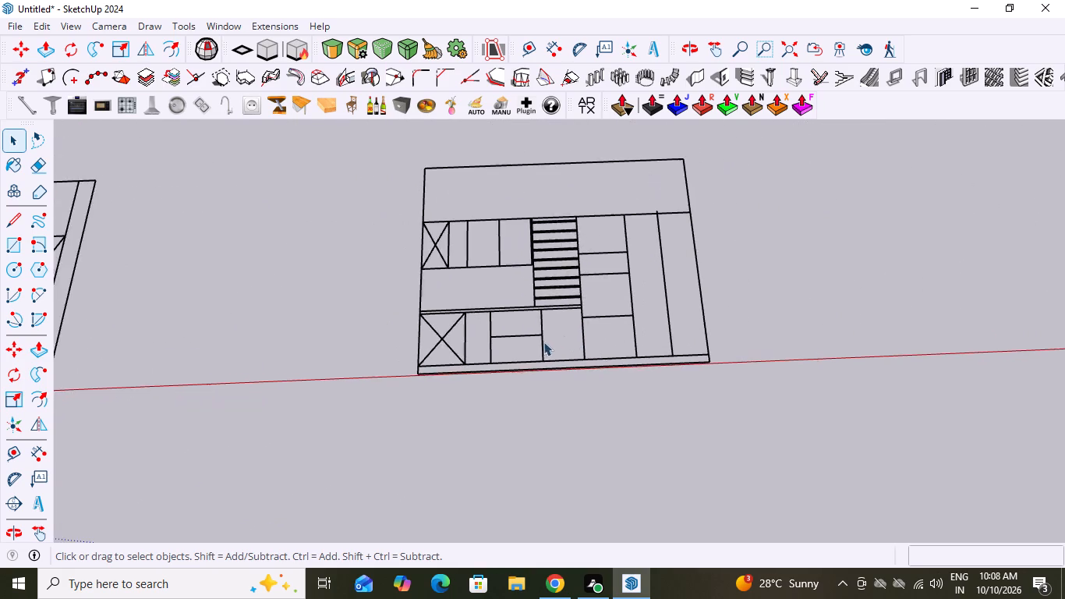
pyautogui.scroll(-5, 543, 342)
pyautogui.scroll(3, 568, 243)
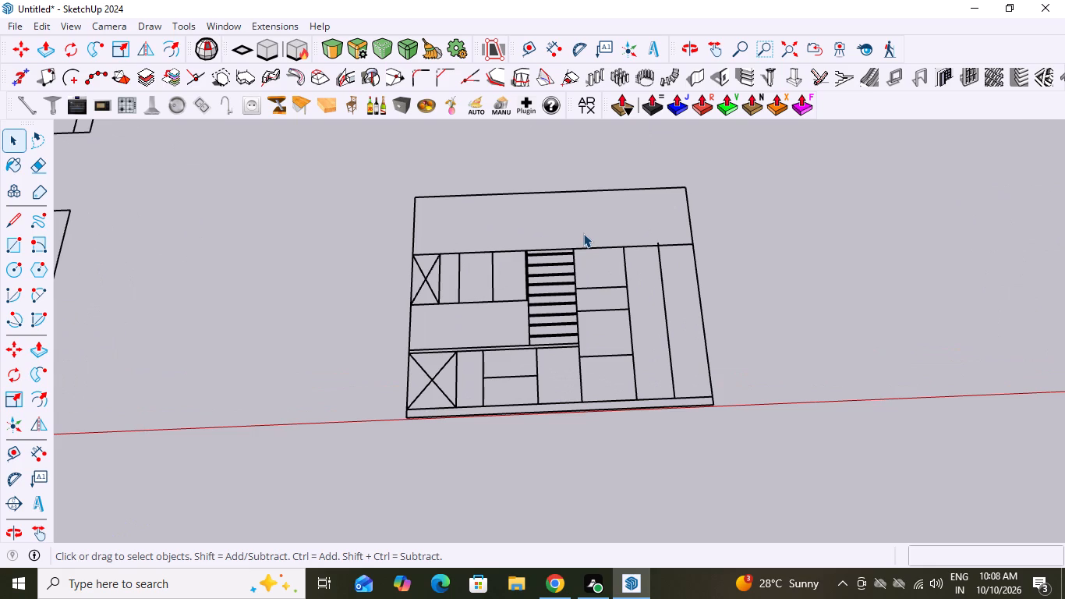
# Draw a rectangle about 5' 1" by 6' 8 5/16" over the middle elevation's tall units, above the base strip, and group it.
pyautogui.press('r')
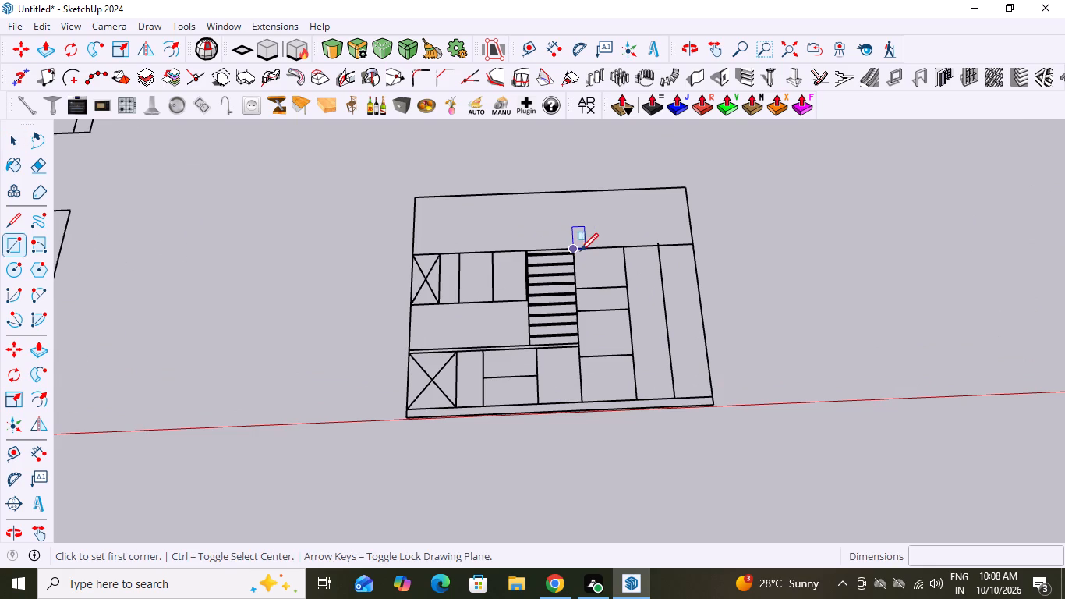
pyautogui.click(576, 248)
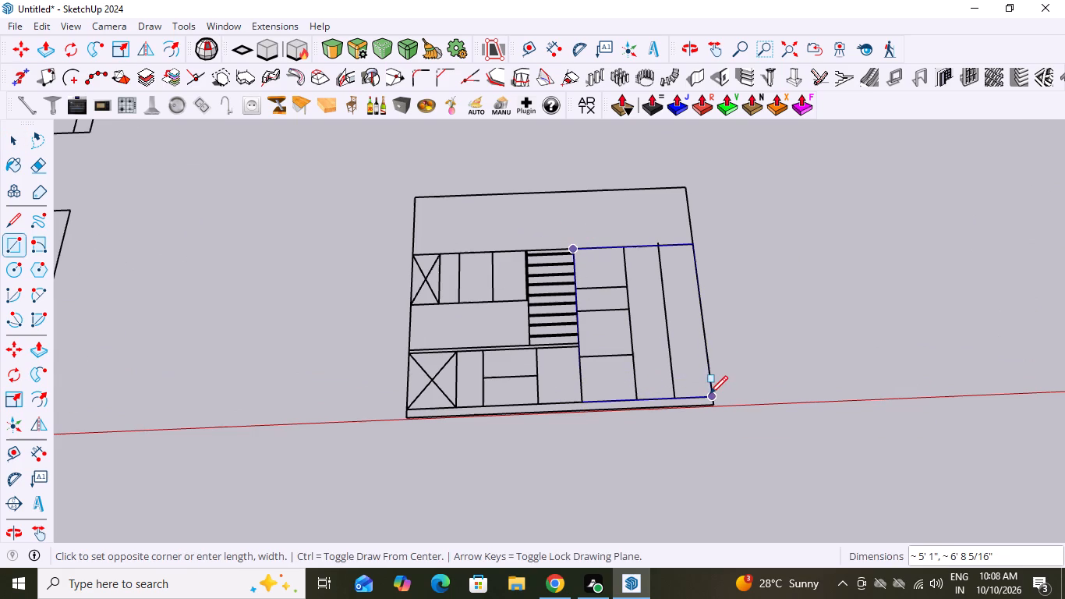
pyautogui.click(712, 395)
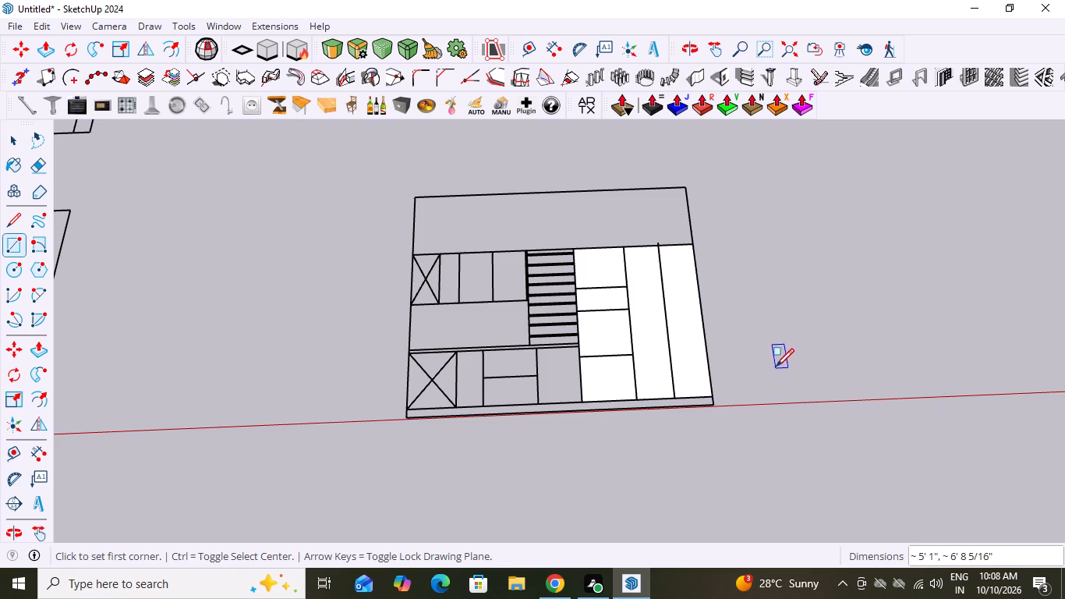
pyautogui.press('space')
pyautogui.click(668, 286)
pyautogui.moveTo(668, 286); pyautogui.dragTo(678, 289)
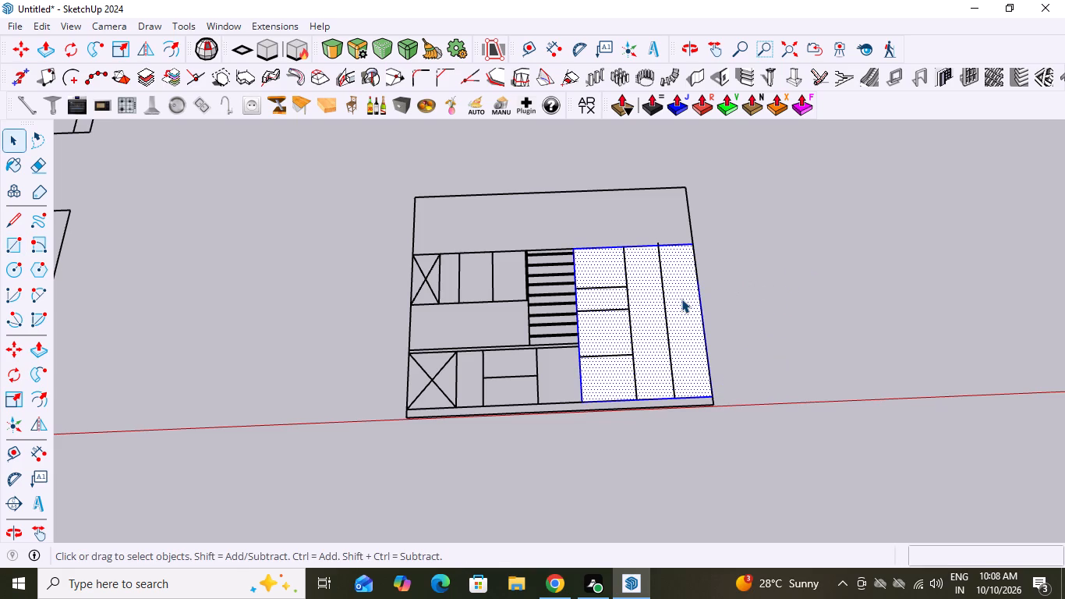
pyautogui.rightClick(681, 299)
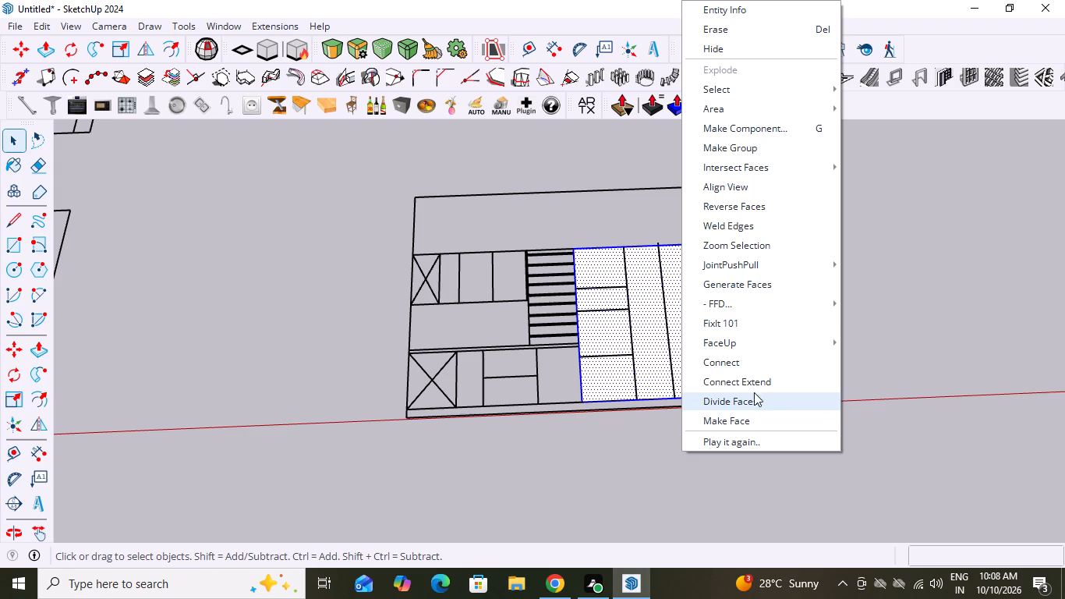
pyautogui.click(731, 150)
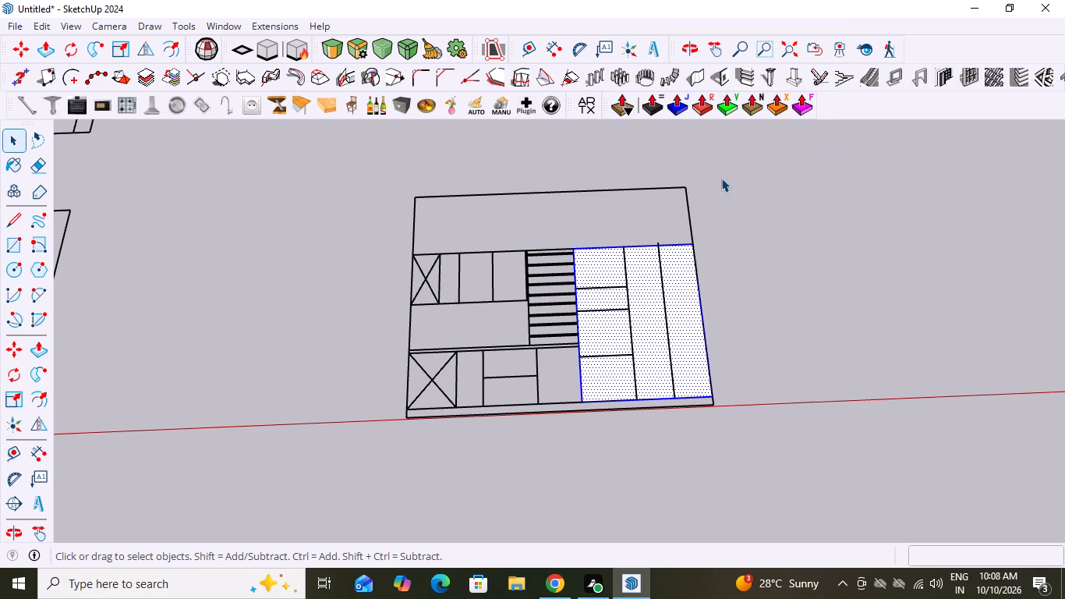
# Inside the new group, Push/Pull the tall-unit face out 700 mm and leave group editing.
pyautogui.doubleClick(646, 298)
pyautogui.click(646, 298)
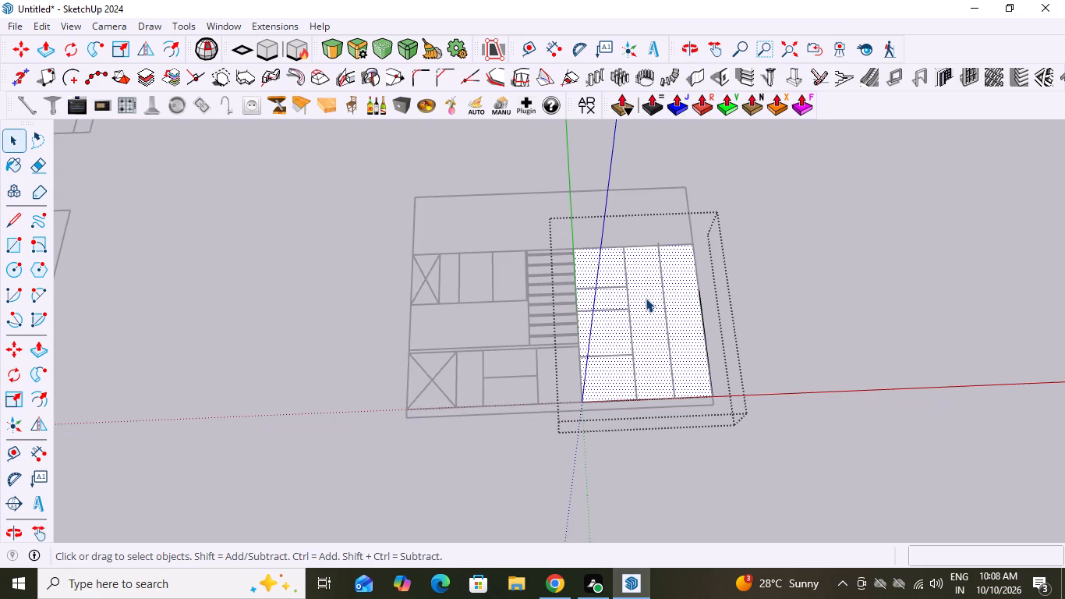
pyautogui.press('p')
pyautogui.click(642, 298)
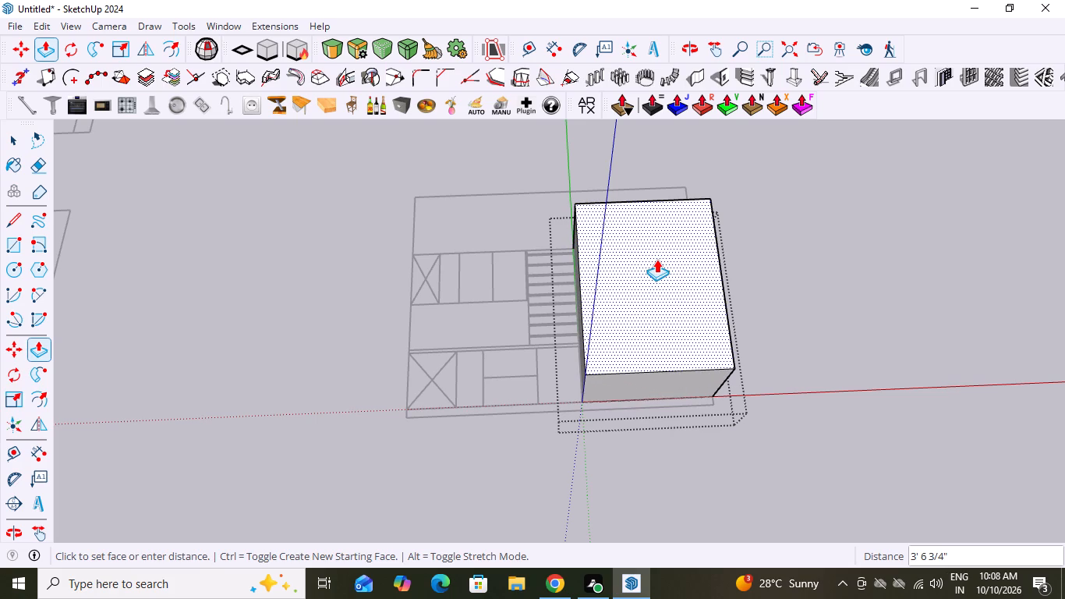
pyautogui.write('700')
pyautogui.write('MM')
pyautogui.press('Return')
pyautogui.press('space')
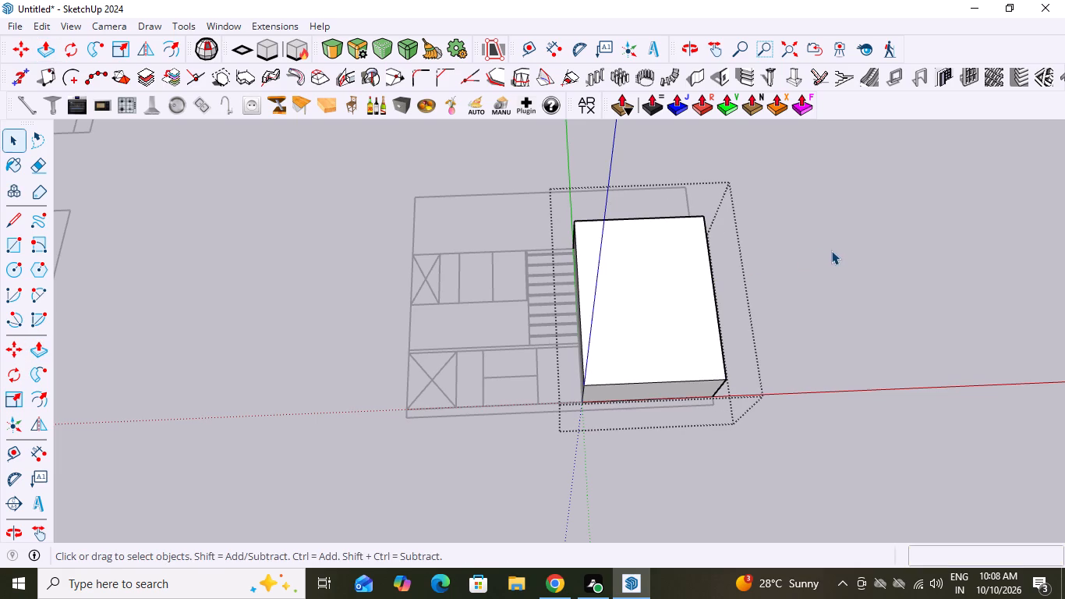
pyautogui.click(834, 257)
# Move the tall-unit group by its lower front corner about 16' 8 11/16" into the open space between the first and middle elevations.
pyautogui.moveTo(809, 338); pyautogui.dragTo(851, 244, button='middle')
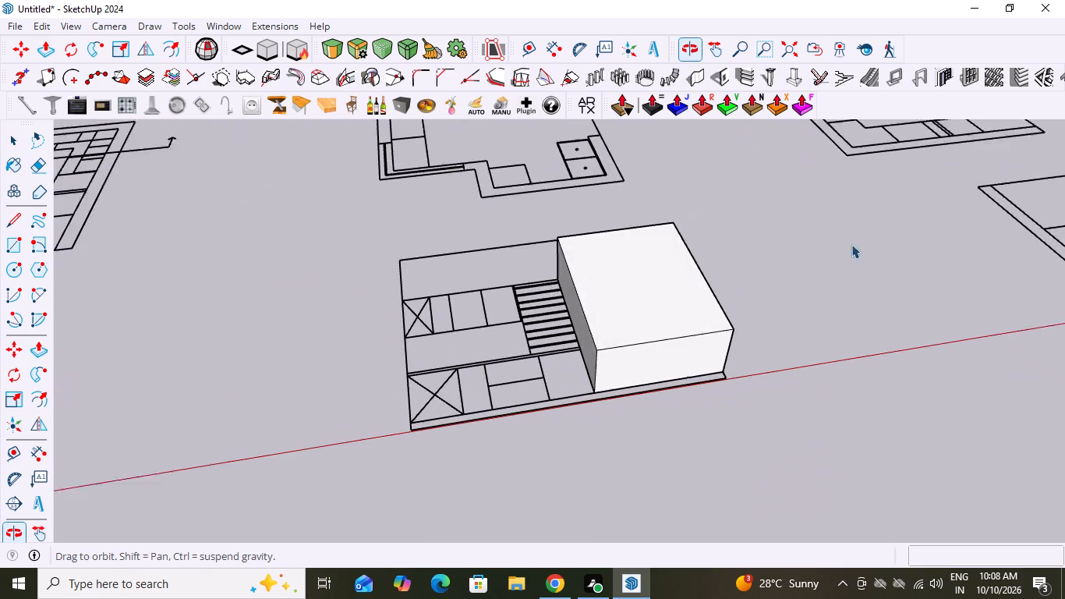
pyautogui.moveTo(851, 244); pyautogui.dragTo(851, 239, button='middle')
pyautogui.click(665, 302)
pyautogui.doubleClick(673, 307)
pyautogui.click(709, 290)
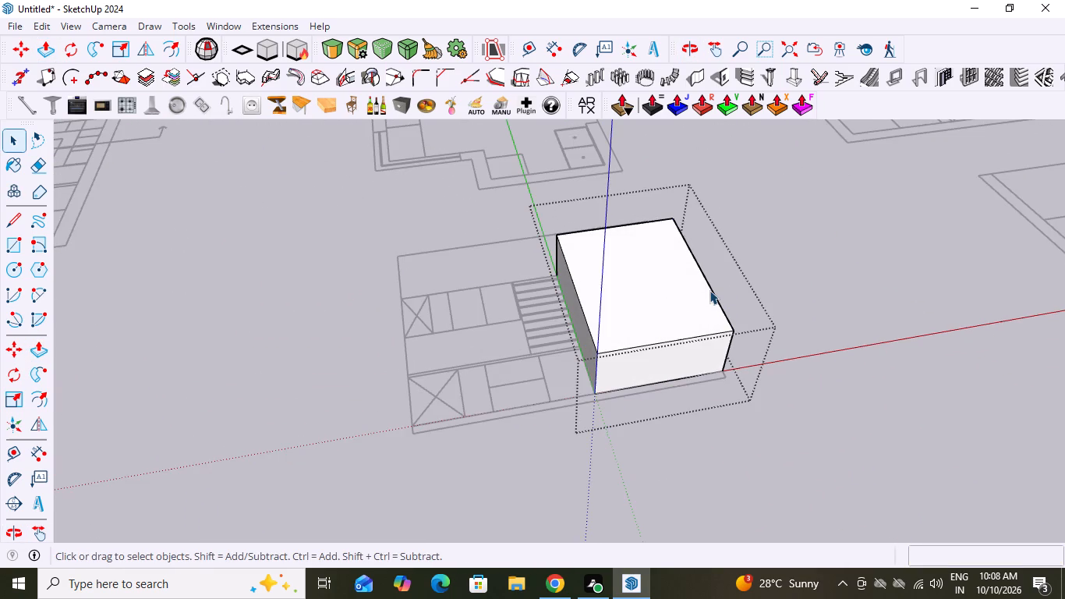
pyautogui.click(811, 275)
pyautogui.click(628, 303)
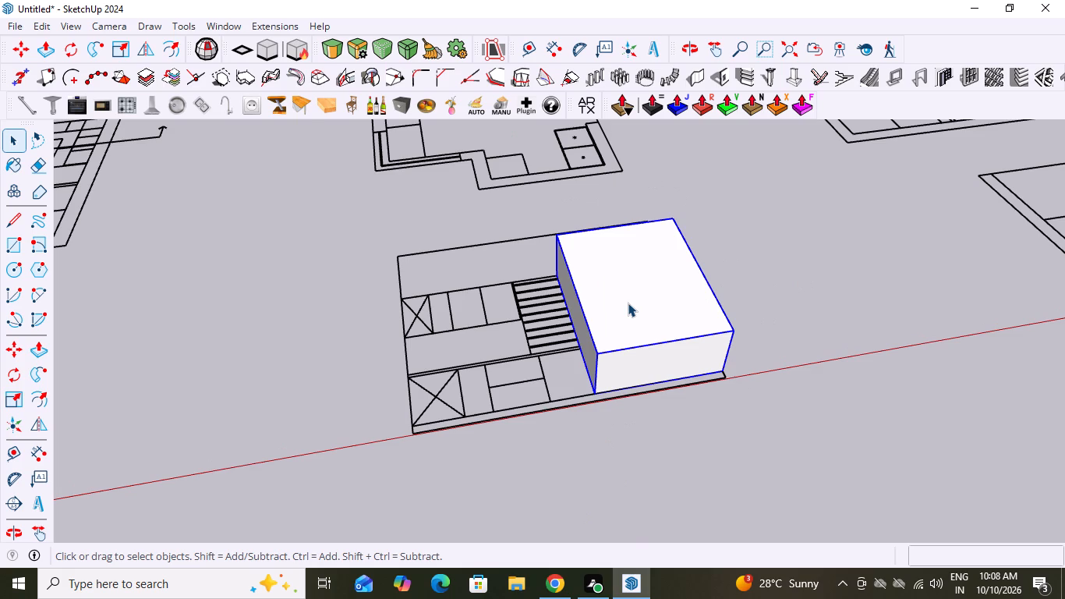
pyautogui.press('m')
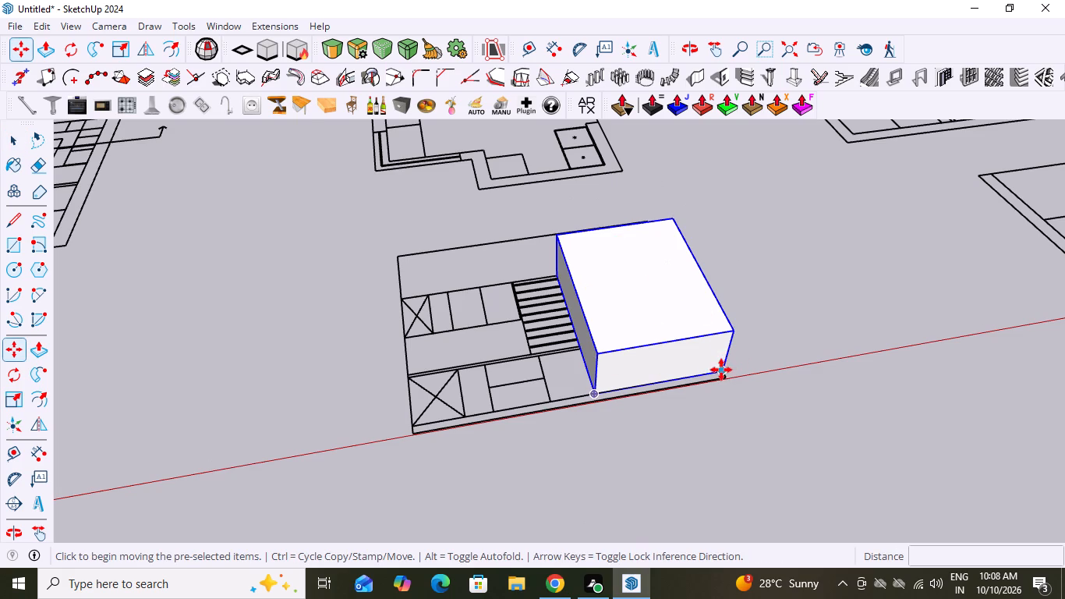
pyautogui.click(721, 370)
pyautogui.scroll(-6, 455, 301)
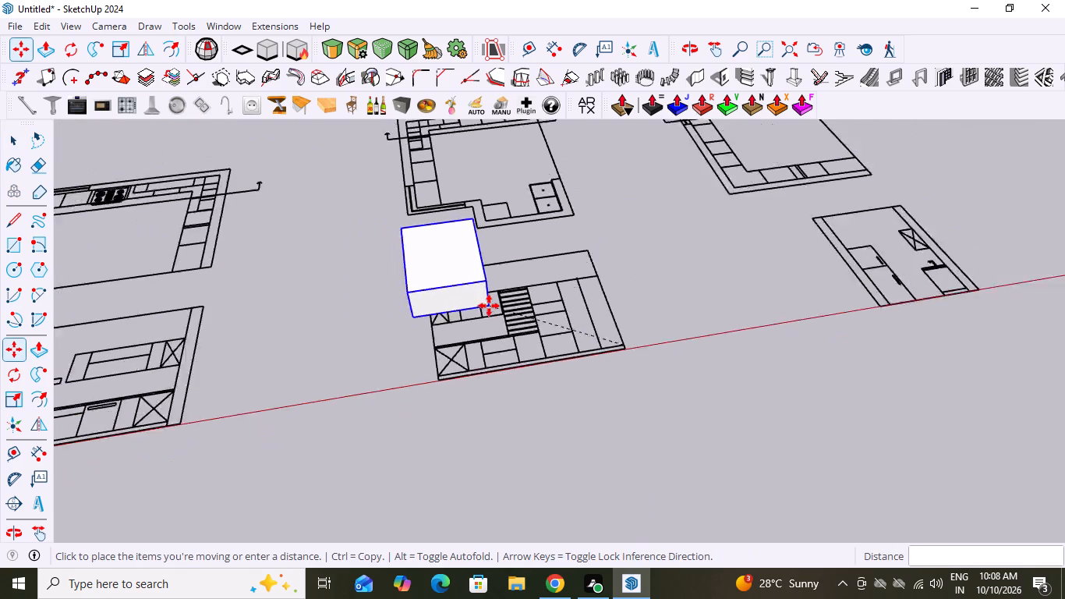
pyautogui.scroll(-1, 489, 306)
pyautogui.click(387, 334)
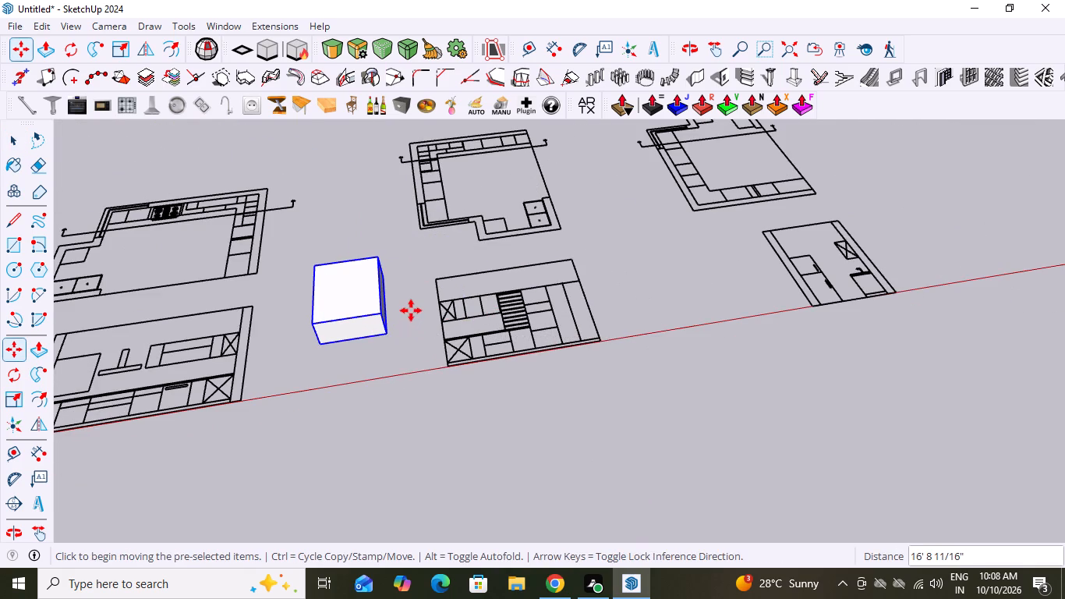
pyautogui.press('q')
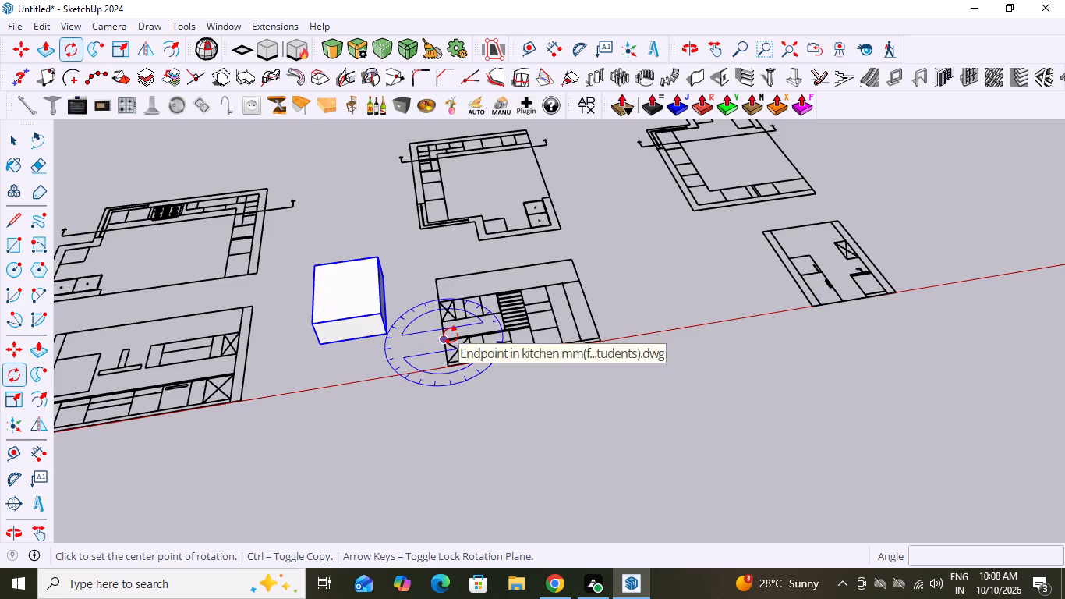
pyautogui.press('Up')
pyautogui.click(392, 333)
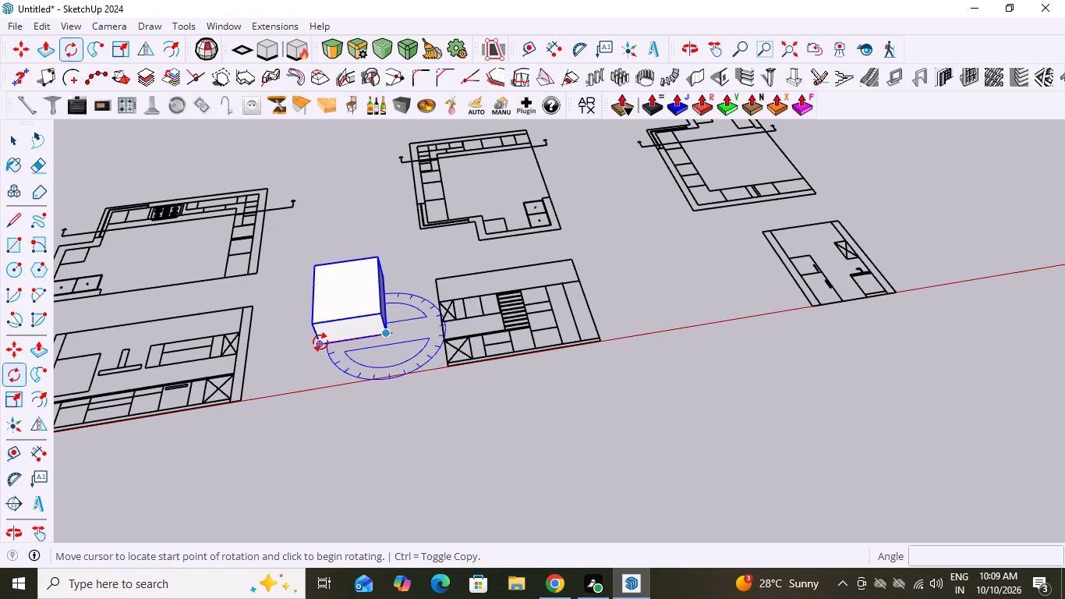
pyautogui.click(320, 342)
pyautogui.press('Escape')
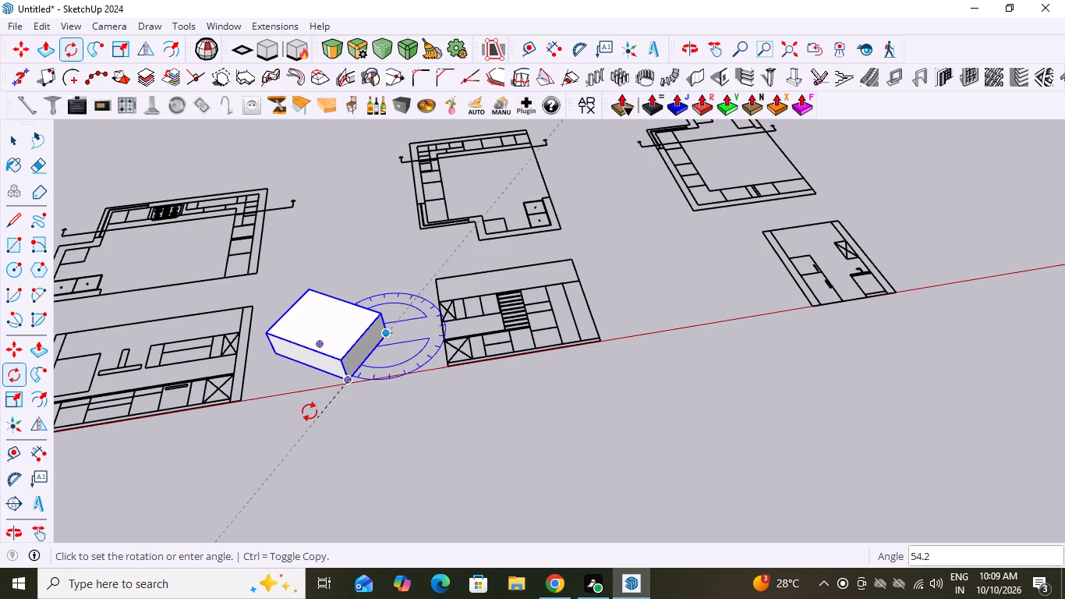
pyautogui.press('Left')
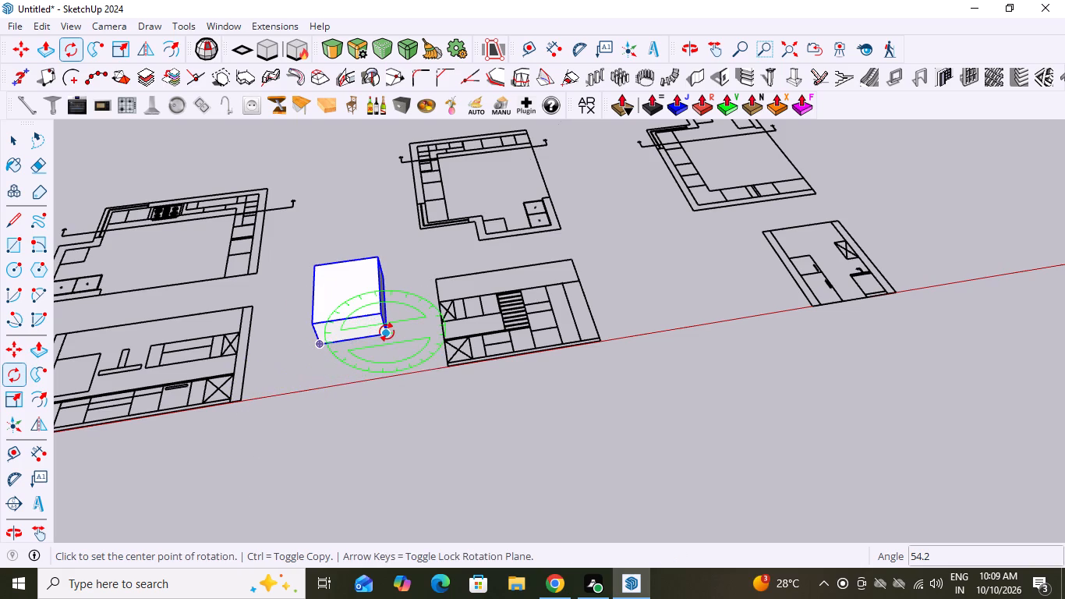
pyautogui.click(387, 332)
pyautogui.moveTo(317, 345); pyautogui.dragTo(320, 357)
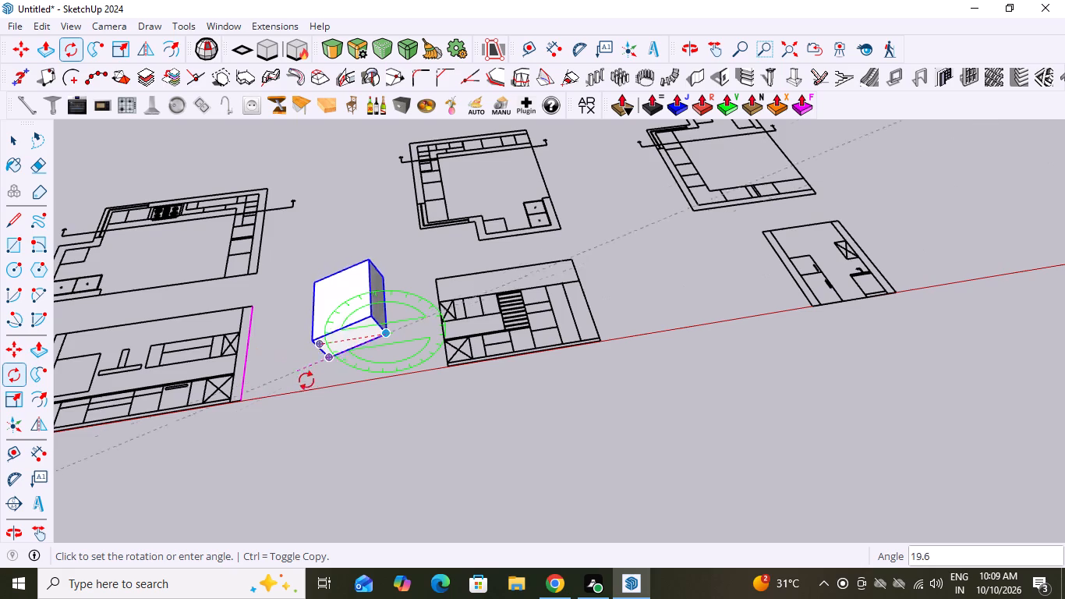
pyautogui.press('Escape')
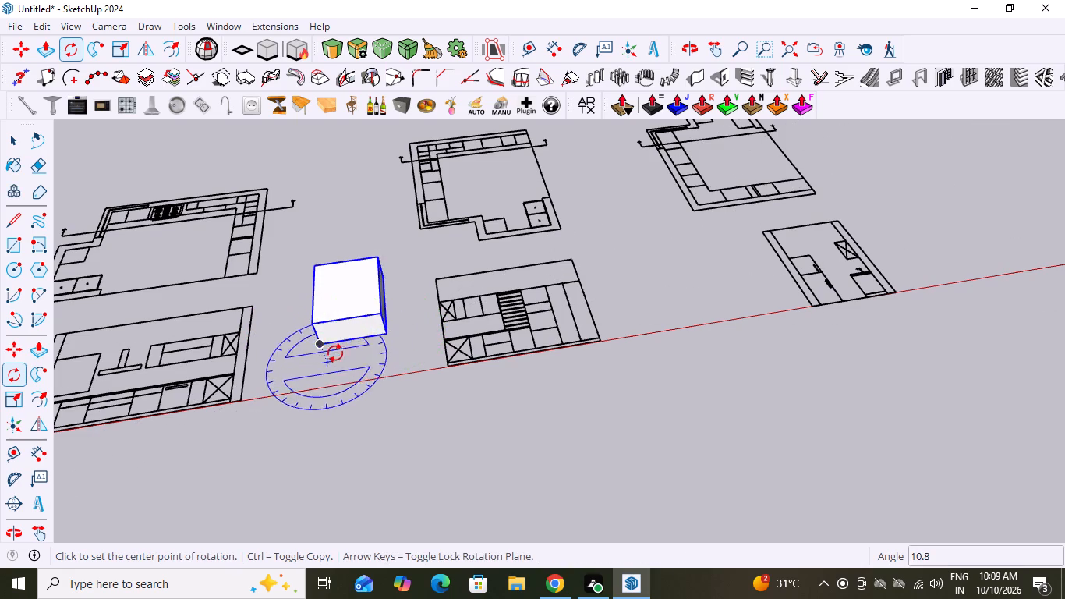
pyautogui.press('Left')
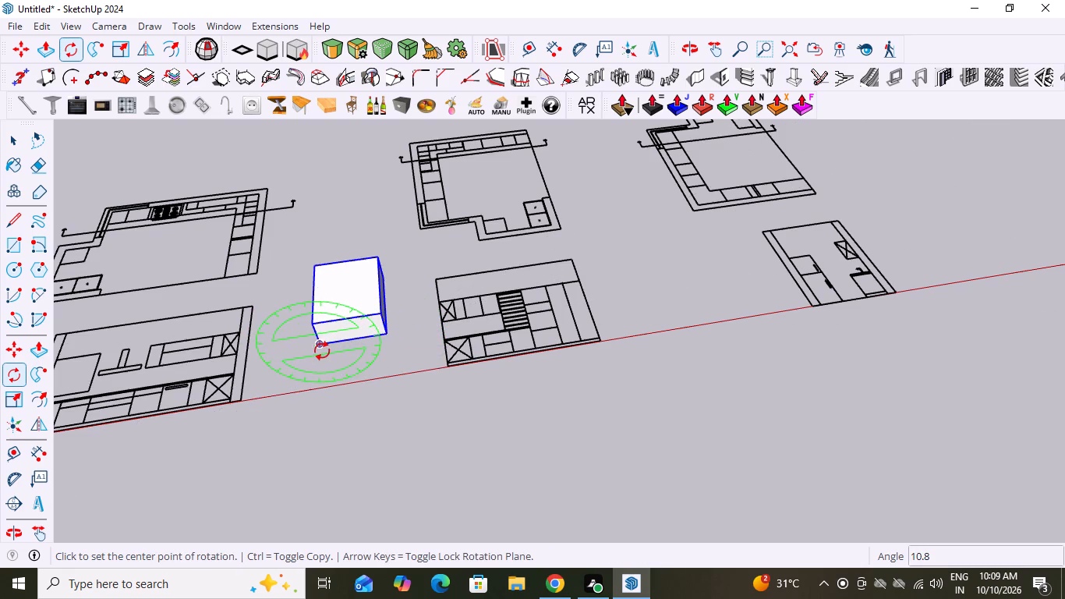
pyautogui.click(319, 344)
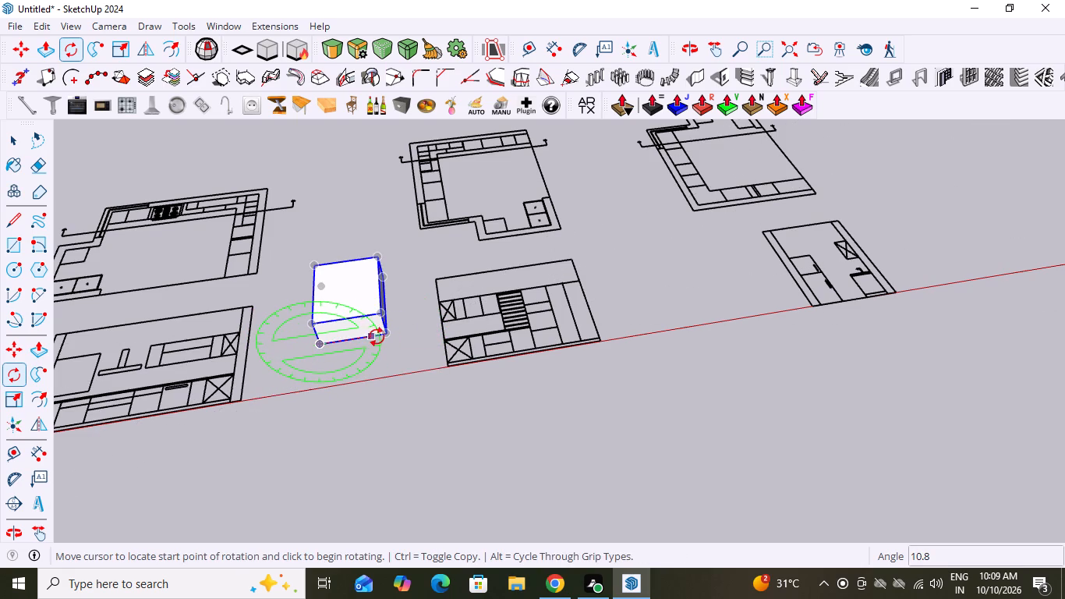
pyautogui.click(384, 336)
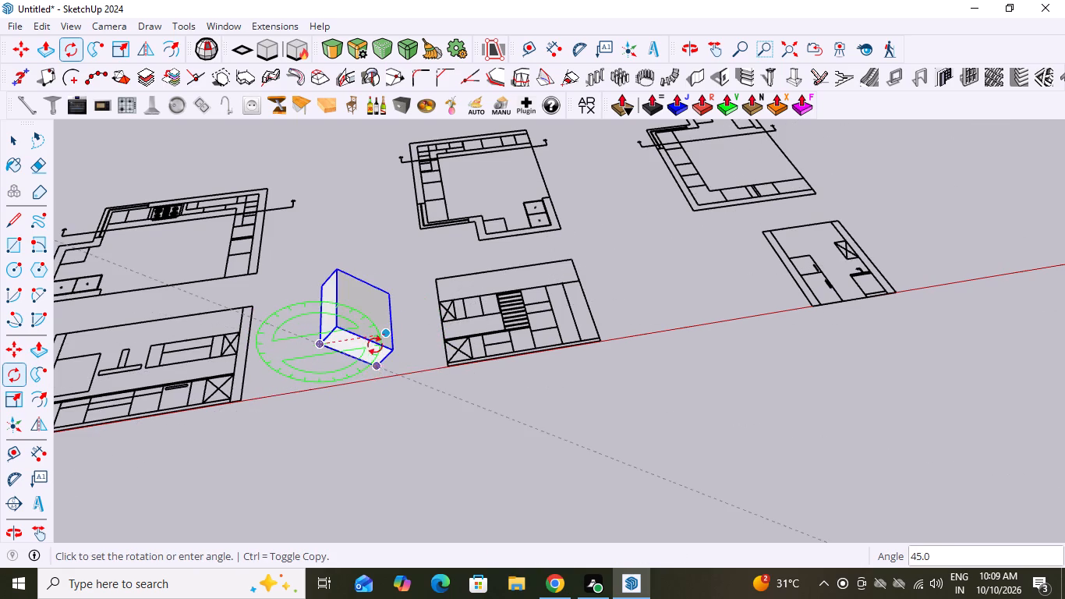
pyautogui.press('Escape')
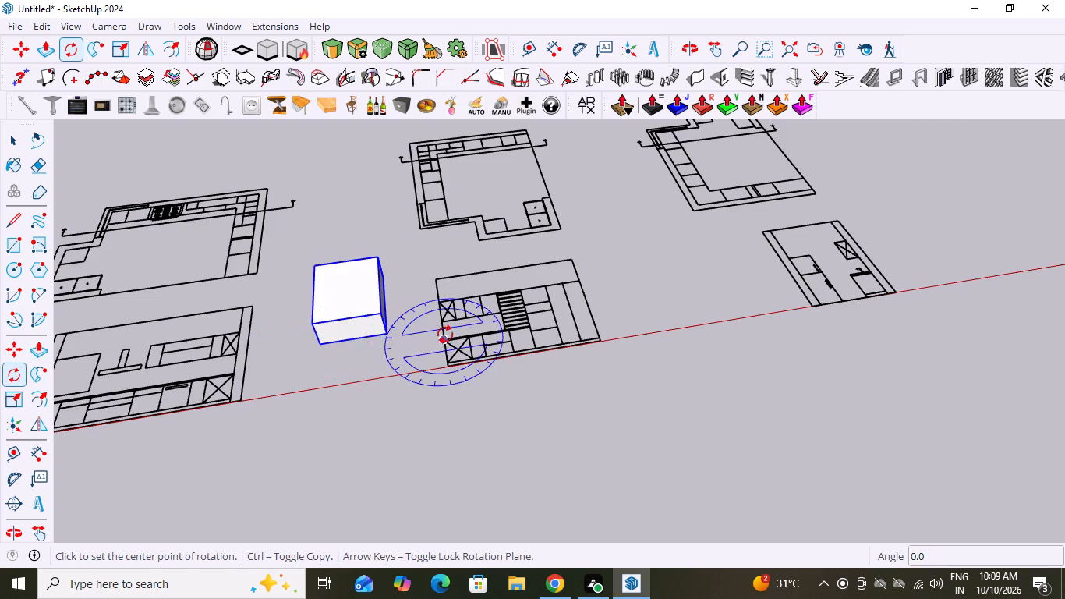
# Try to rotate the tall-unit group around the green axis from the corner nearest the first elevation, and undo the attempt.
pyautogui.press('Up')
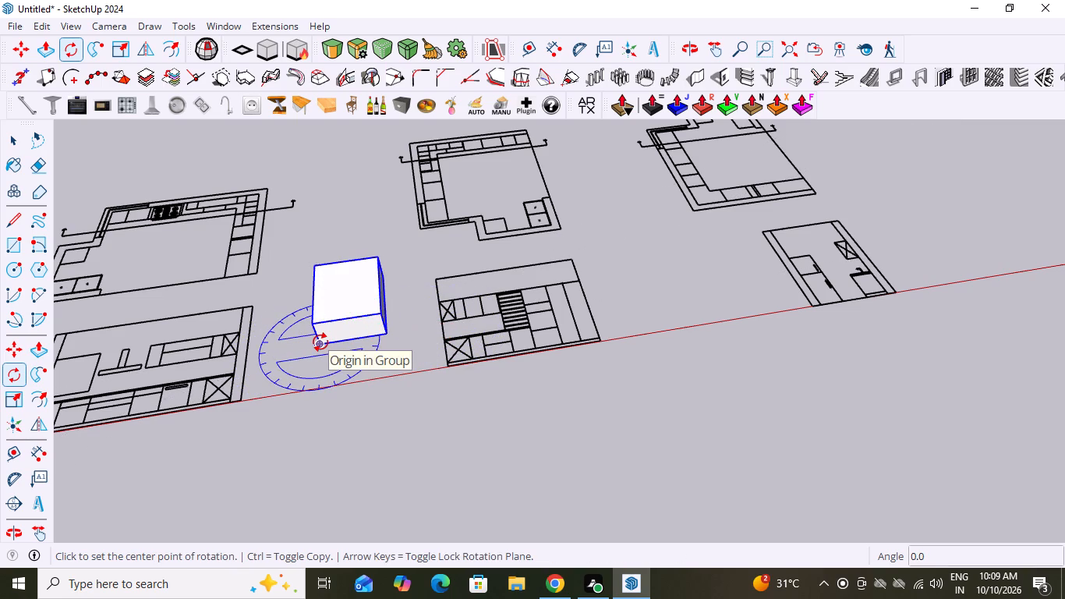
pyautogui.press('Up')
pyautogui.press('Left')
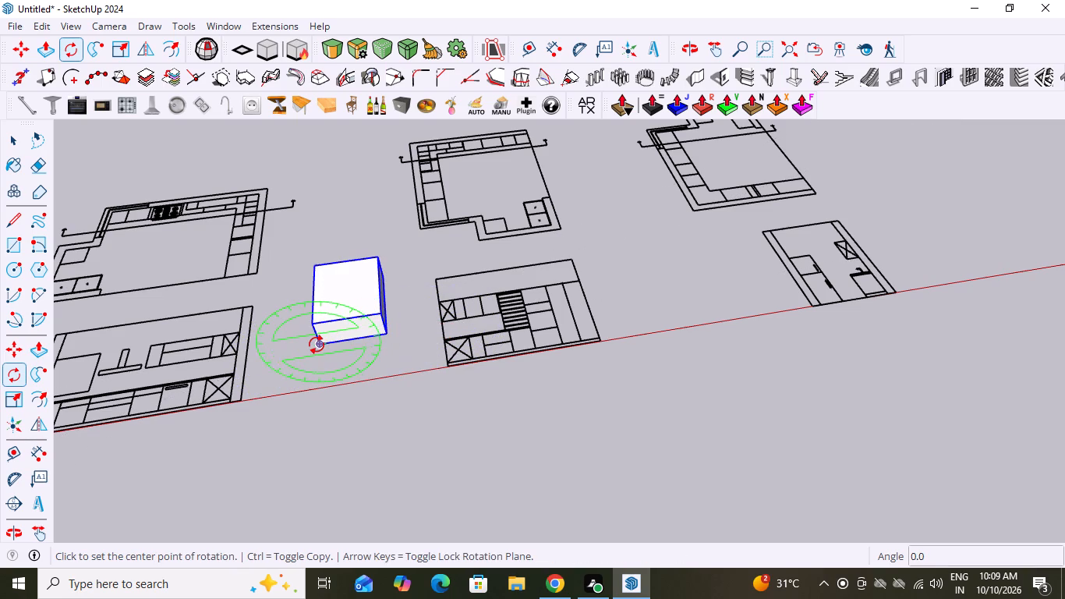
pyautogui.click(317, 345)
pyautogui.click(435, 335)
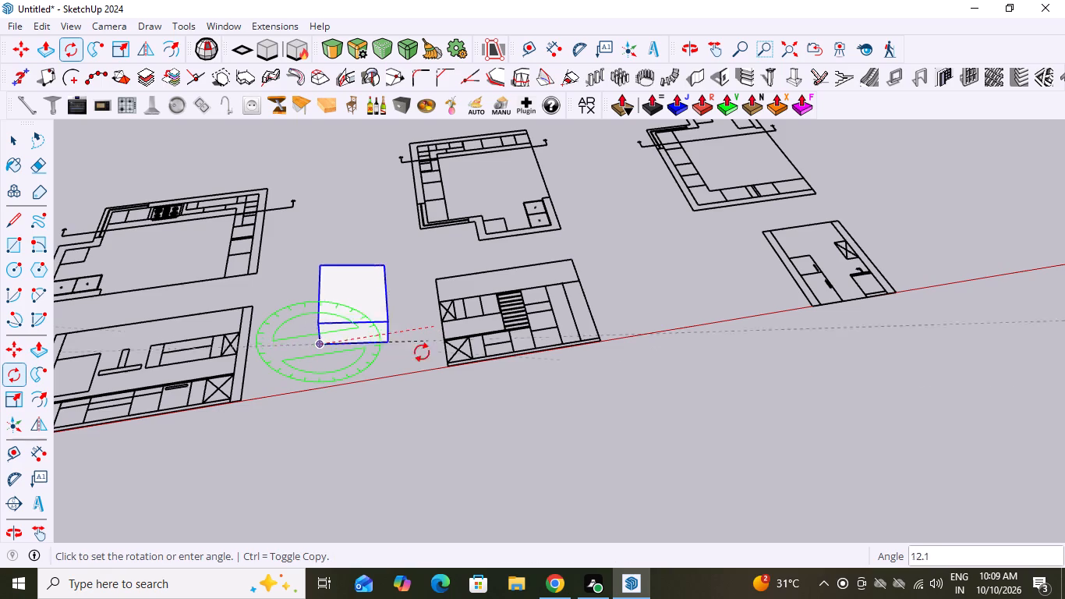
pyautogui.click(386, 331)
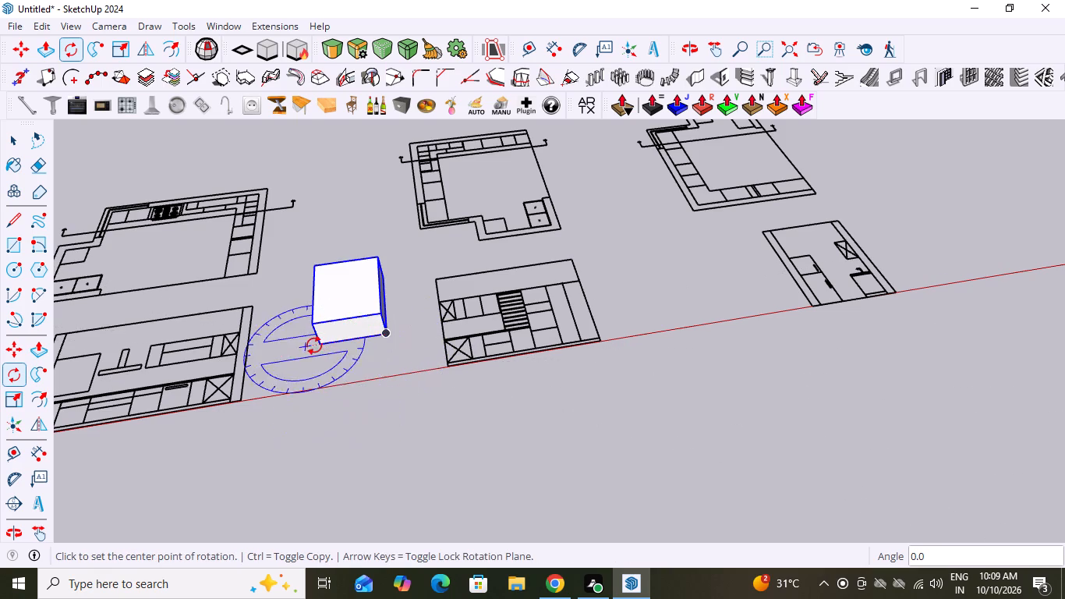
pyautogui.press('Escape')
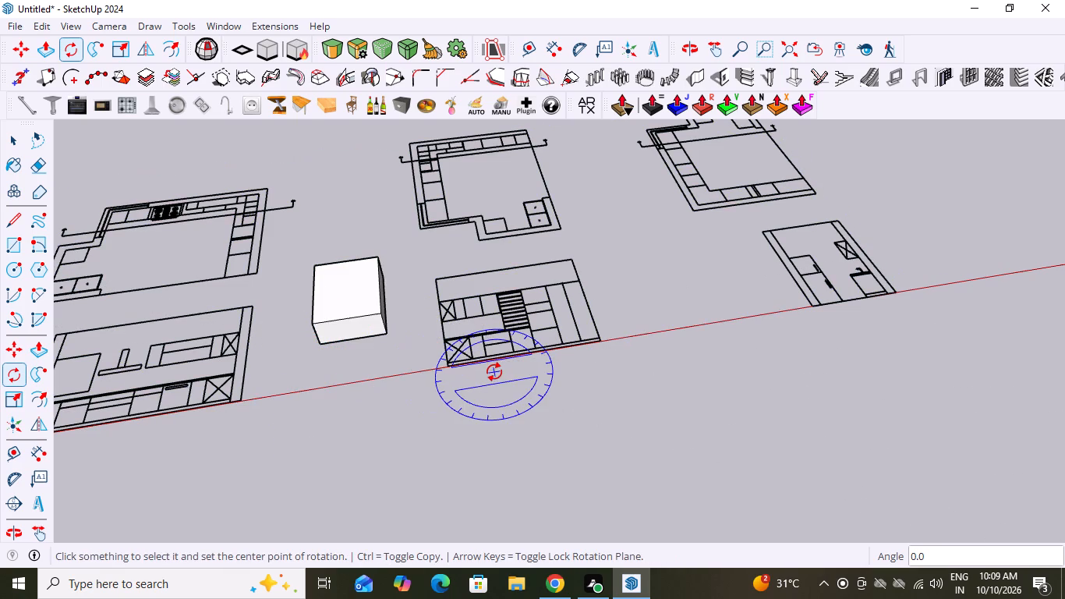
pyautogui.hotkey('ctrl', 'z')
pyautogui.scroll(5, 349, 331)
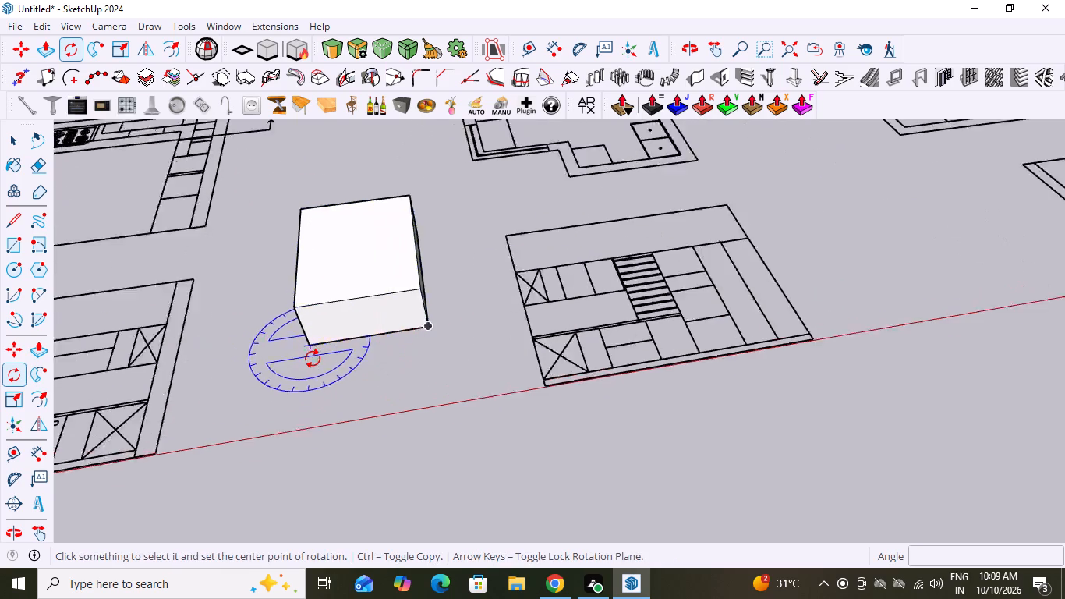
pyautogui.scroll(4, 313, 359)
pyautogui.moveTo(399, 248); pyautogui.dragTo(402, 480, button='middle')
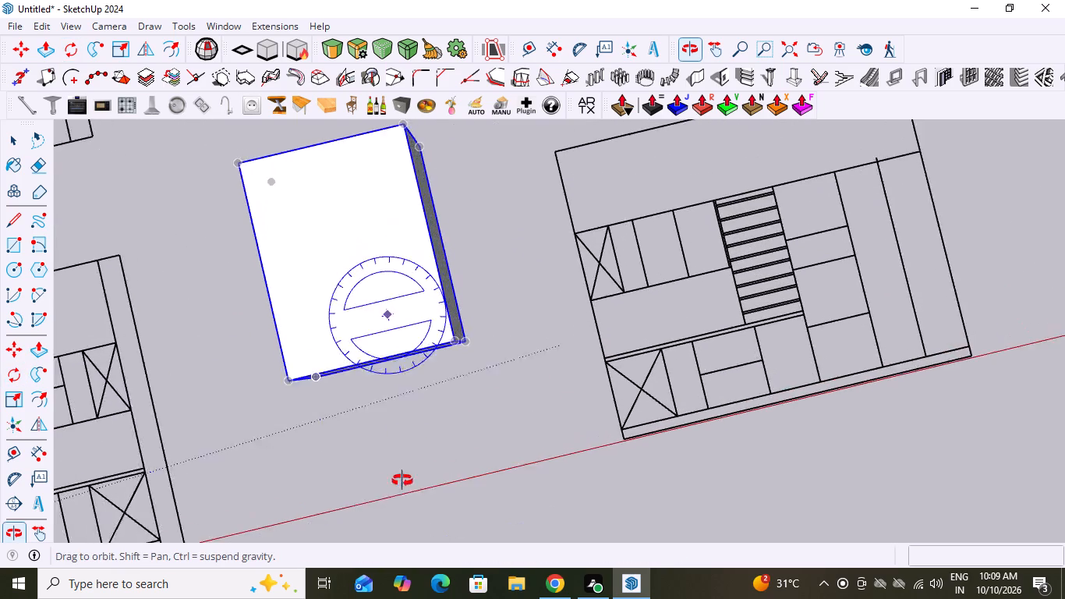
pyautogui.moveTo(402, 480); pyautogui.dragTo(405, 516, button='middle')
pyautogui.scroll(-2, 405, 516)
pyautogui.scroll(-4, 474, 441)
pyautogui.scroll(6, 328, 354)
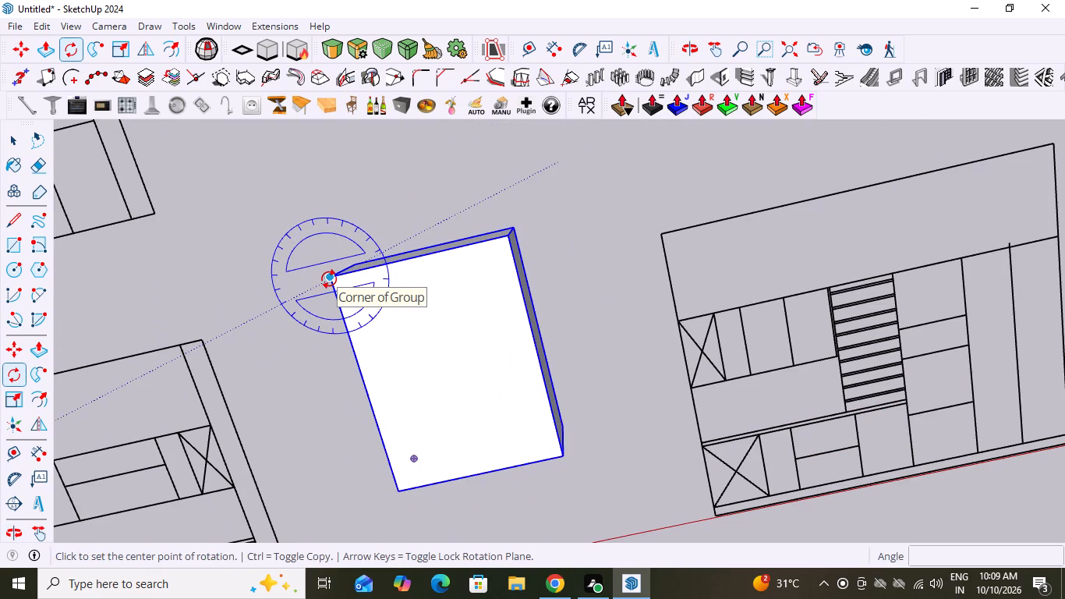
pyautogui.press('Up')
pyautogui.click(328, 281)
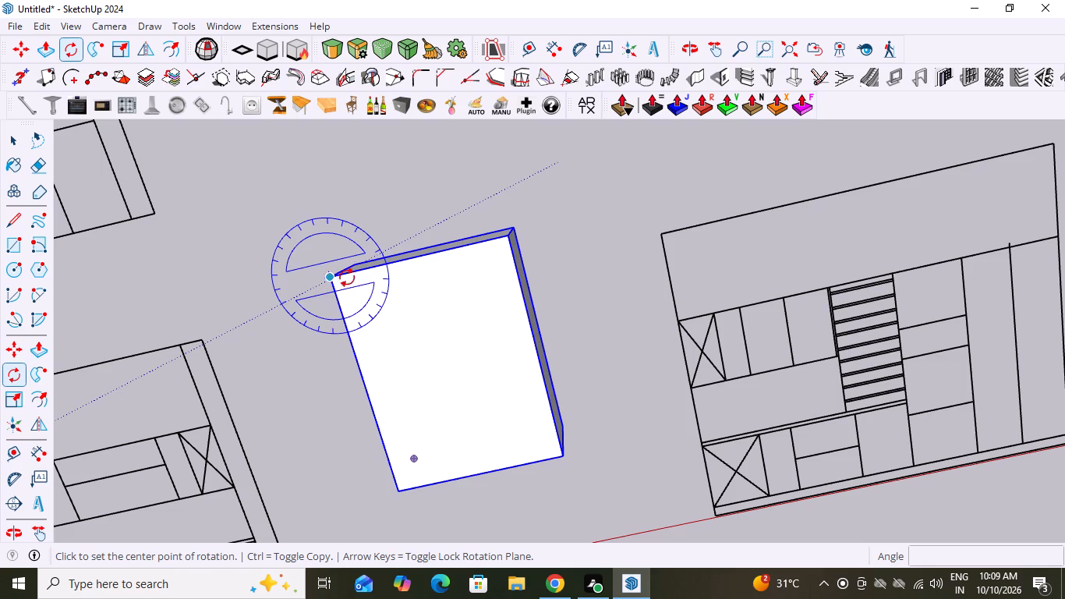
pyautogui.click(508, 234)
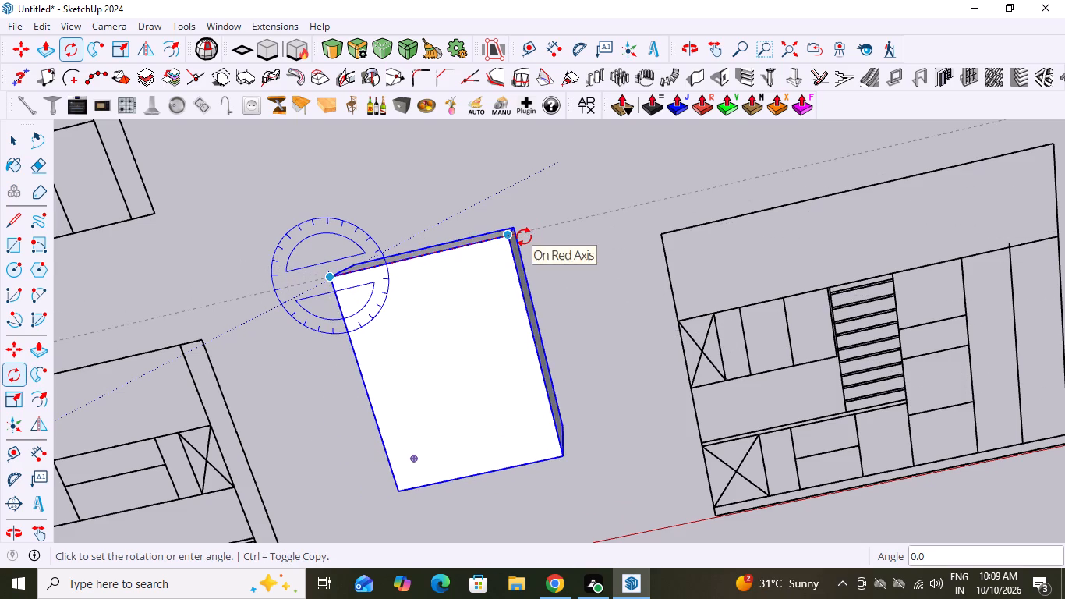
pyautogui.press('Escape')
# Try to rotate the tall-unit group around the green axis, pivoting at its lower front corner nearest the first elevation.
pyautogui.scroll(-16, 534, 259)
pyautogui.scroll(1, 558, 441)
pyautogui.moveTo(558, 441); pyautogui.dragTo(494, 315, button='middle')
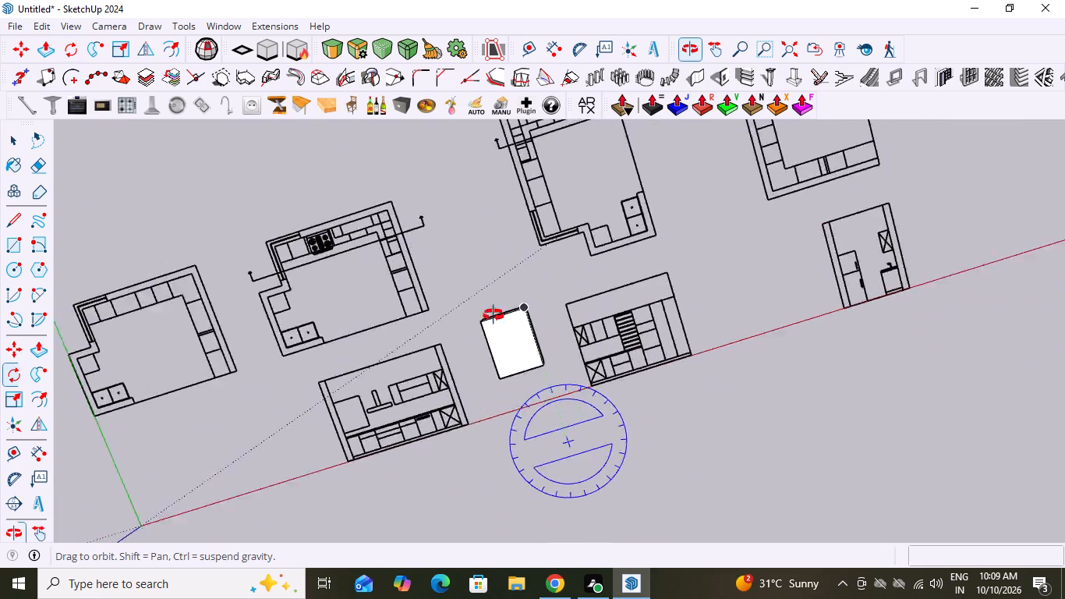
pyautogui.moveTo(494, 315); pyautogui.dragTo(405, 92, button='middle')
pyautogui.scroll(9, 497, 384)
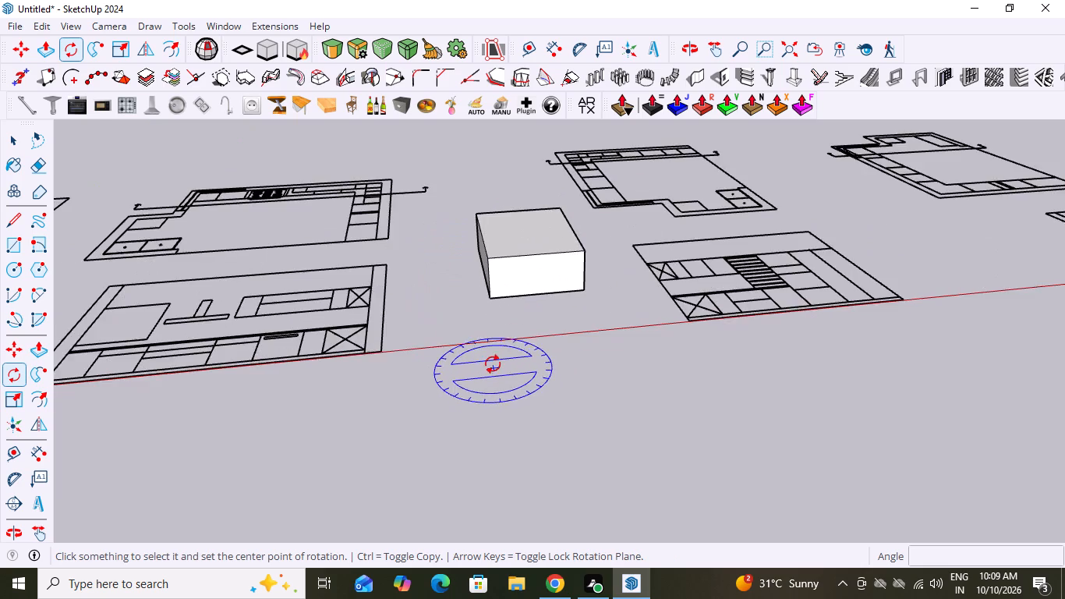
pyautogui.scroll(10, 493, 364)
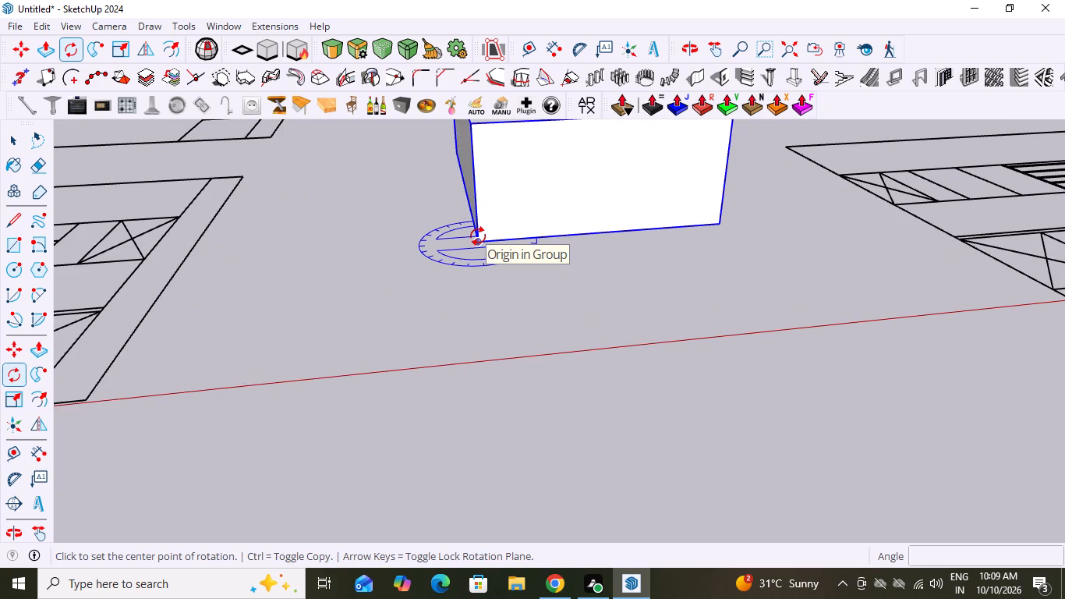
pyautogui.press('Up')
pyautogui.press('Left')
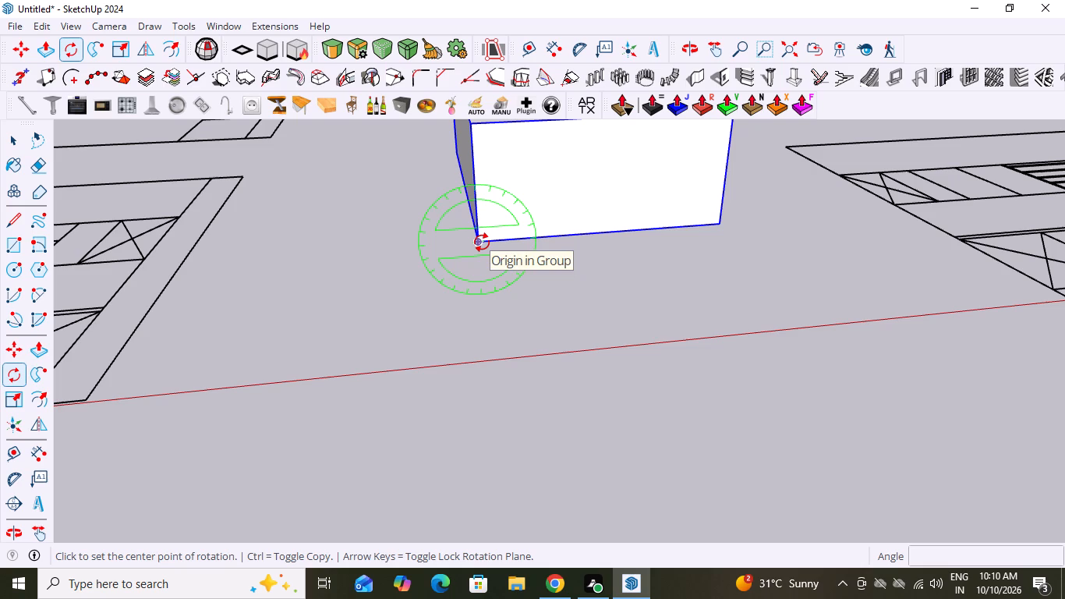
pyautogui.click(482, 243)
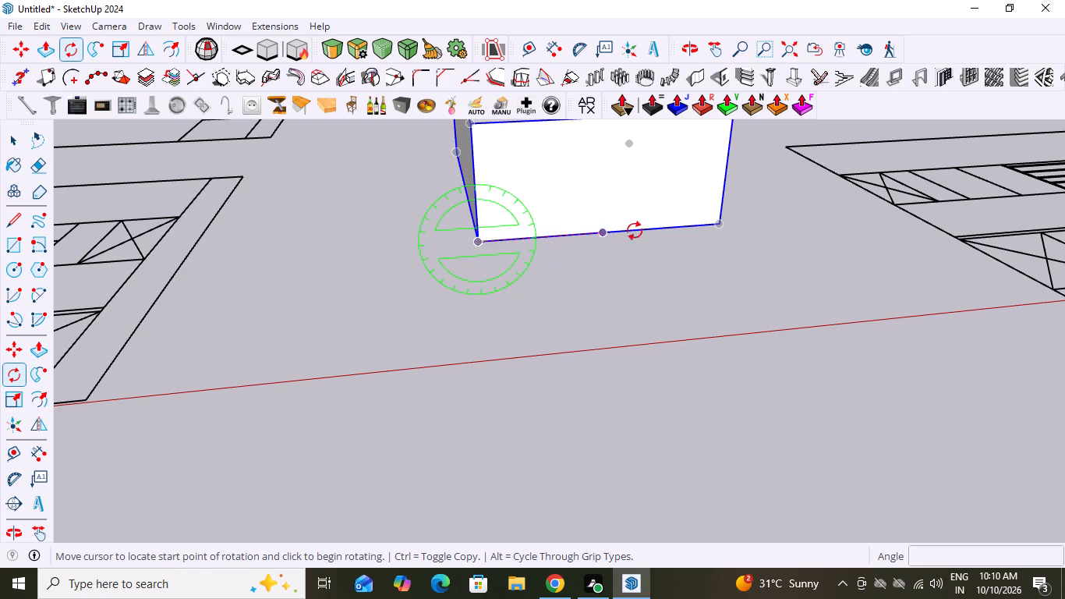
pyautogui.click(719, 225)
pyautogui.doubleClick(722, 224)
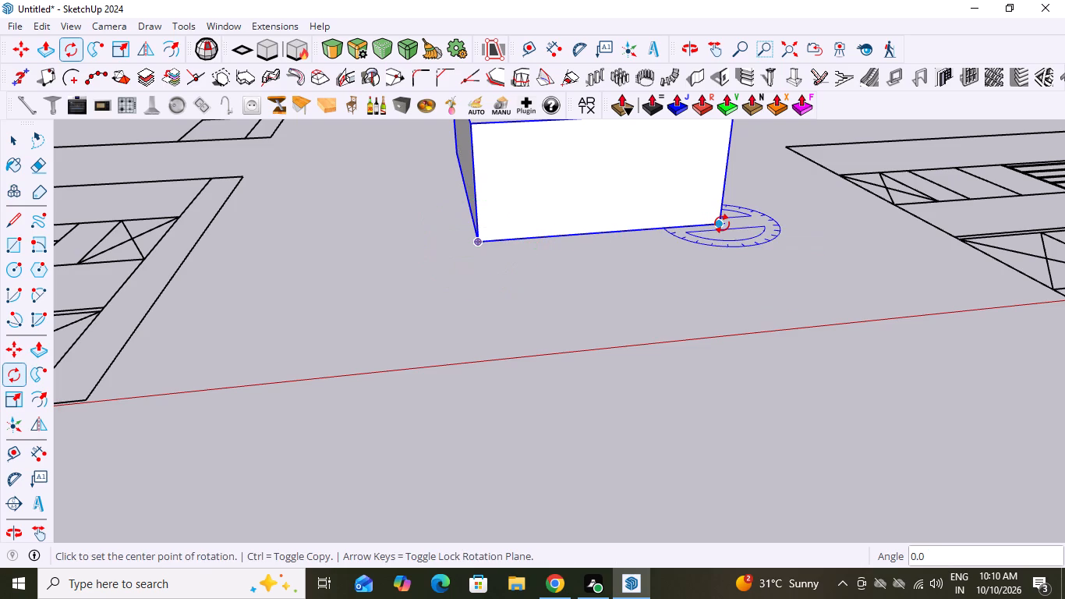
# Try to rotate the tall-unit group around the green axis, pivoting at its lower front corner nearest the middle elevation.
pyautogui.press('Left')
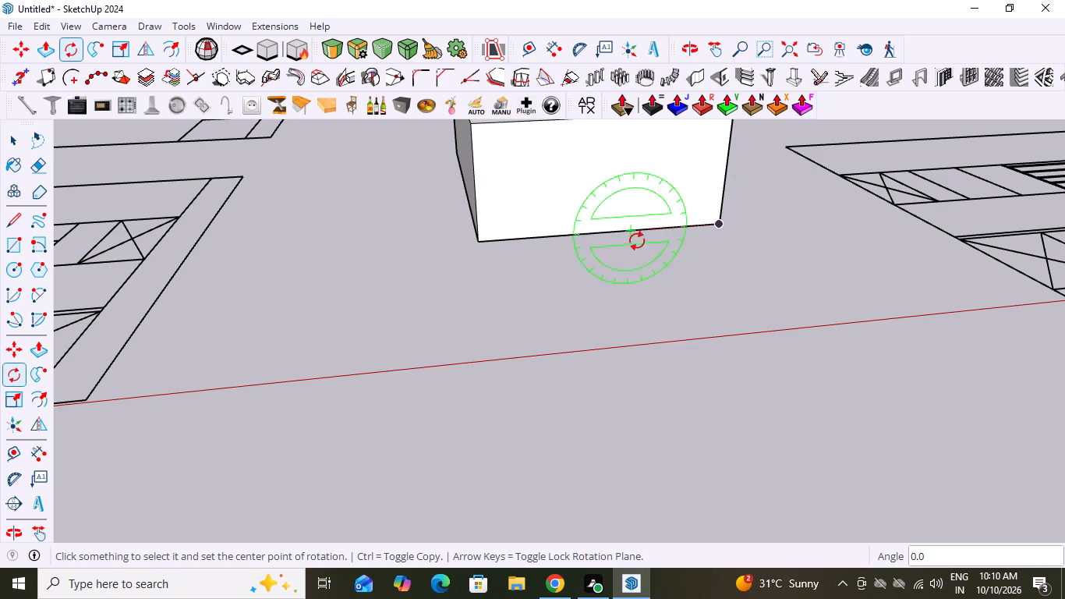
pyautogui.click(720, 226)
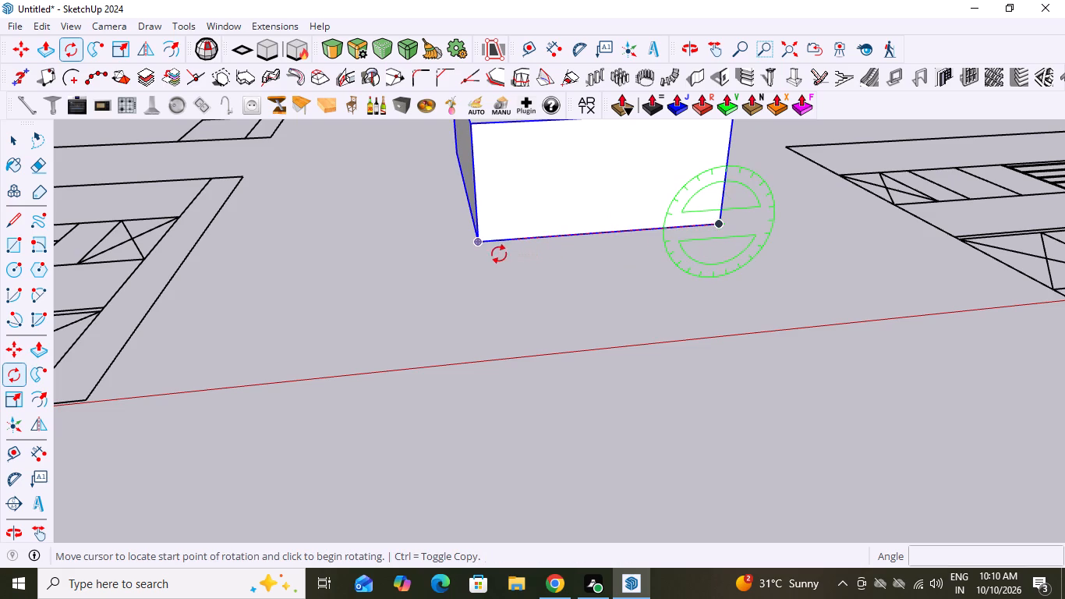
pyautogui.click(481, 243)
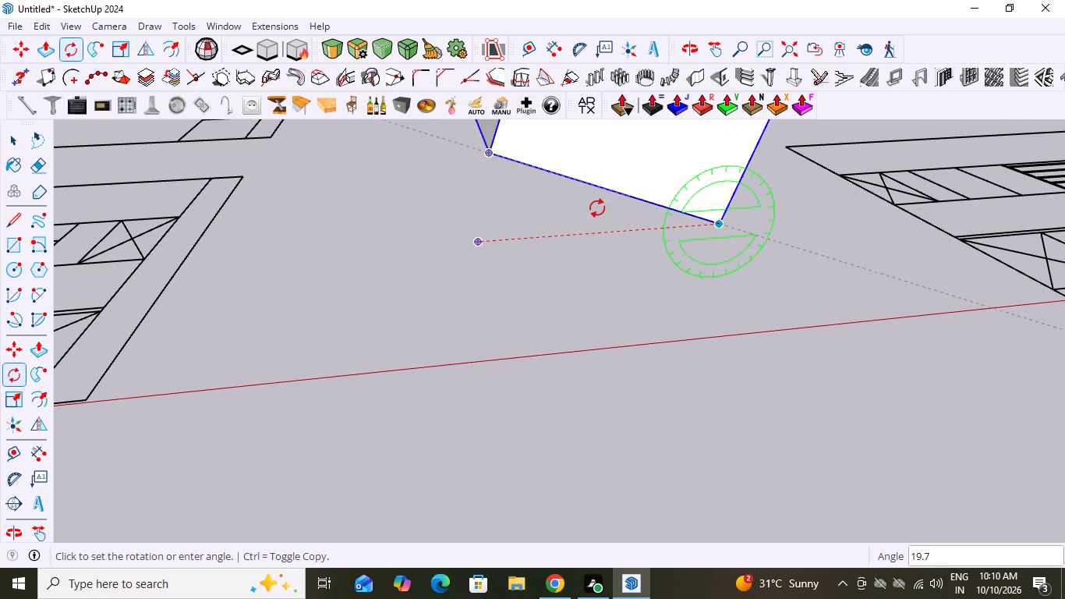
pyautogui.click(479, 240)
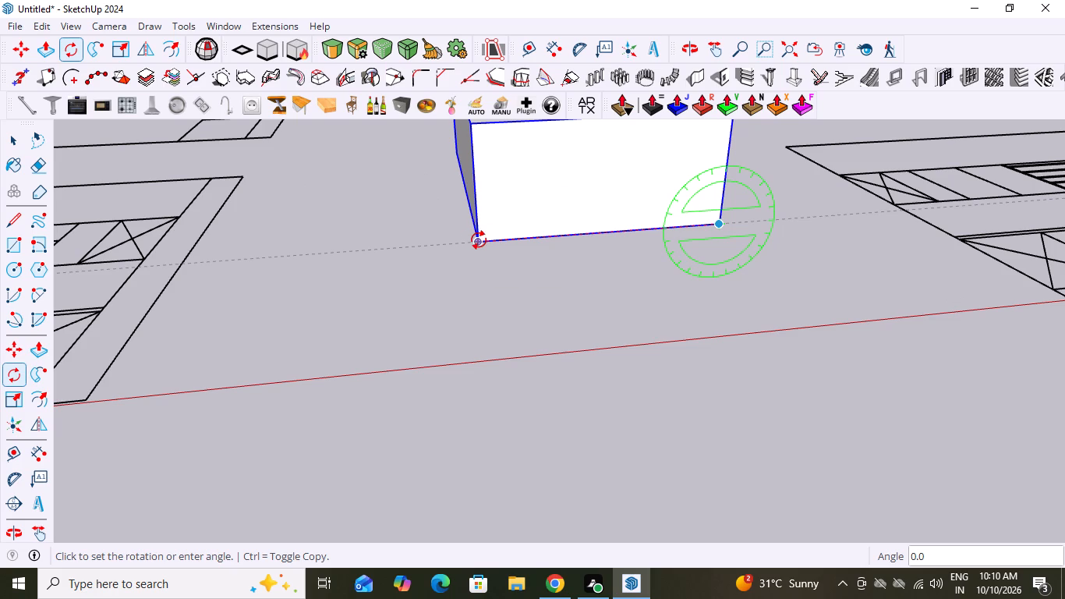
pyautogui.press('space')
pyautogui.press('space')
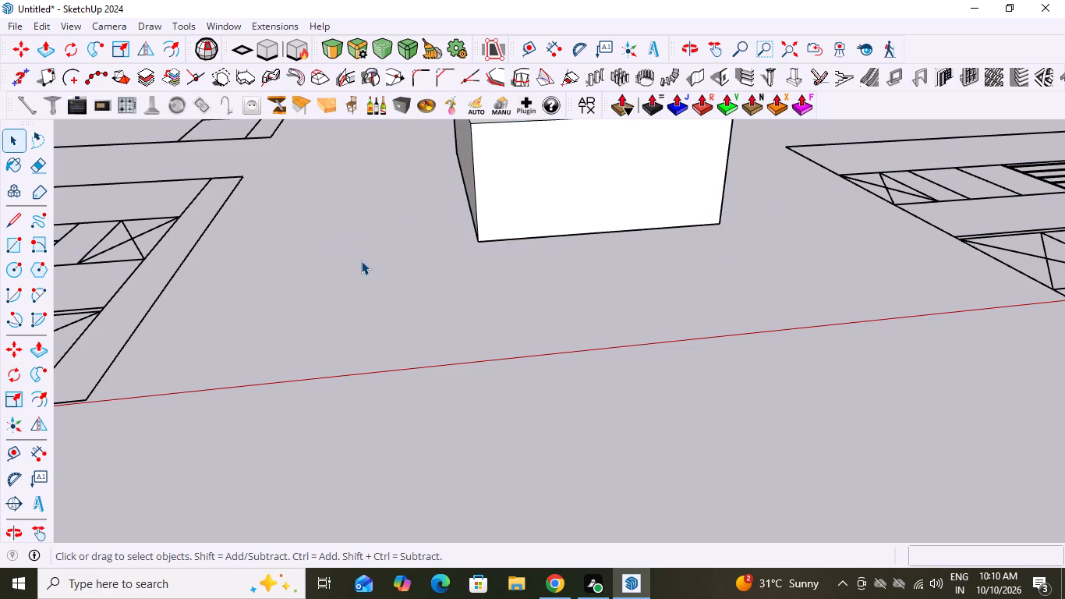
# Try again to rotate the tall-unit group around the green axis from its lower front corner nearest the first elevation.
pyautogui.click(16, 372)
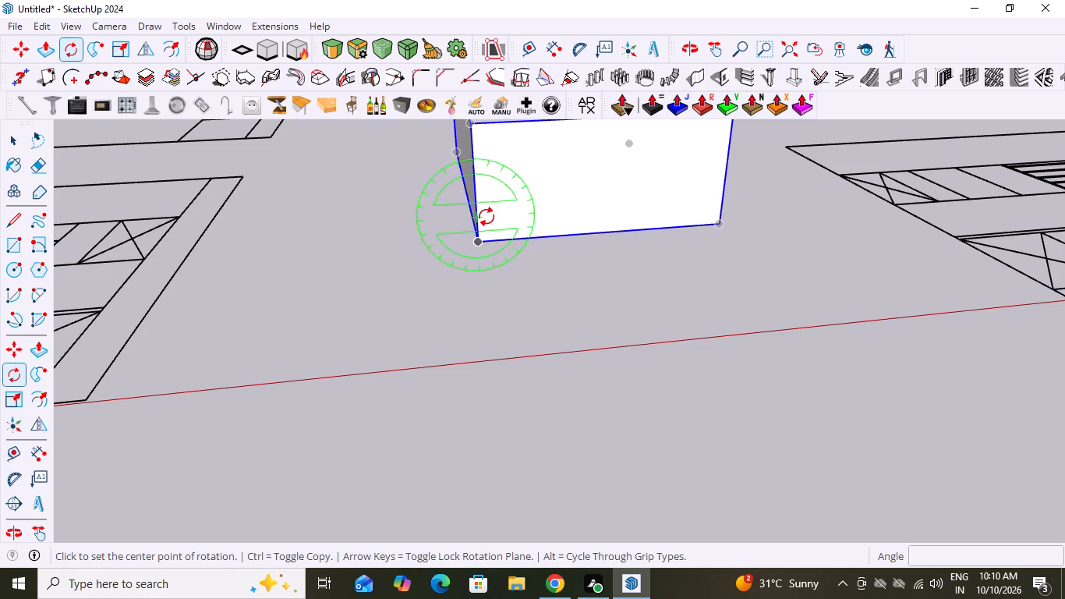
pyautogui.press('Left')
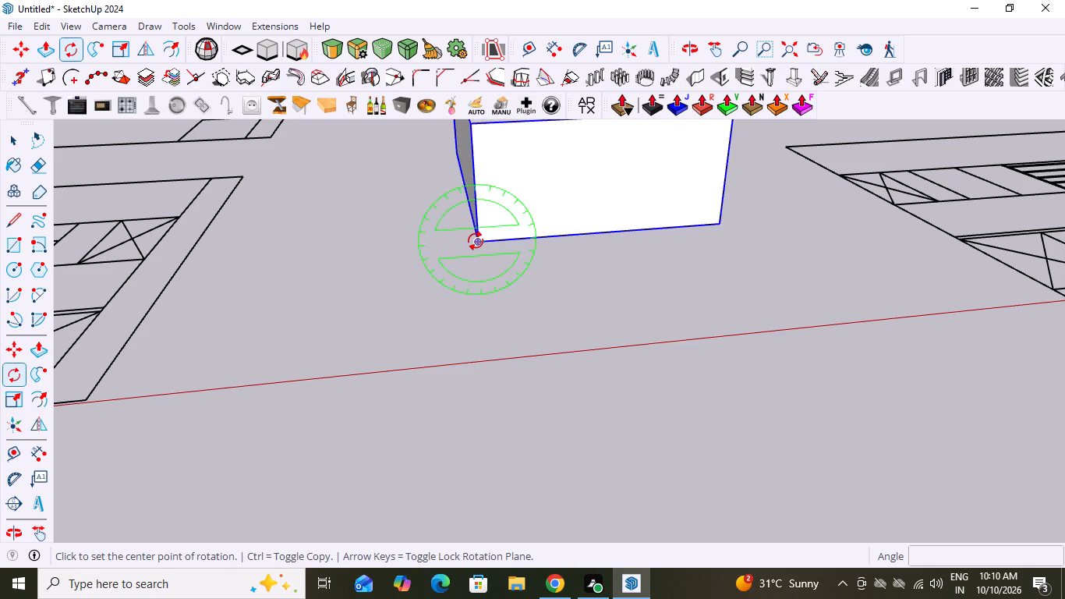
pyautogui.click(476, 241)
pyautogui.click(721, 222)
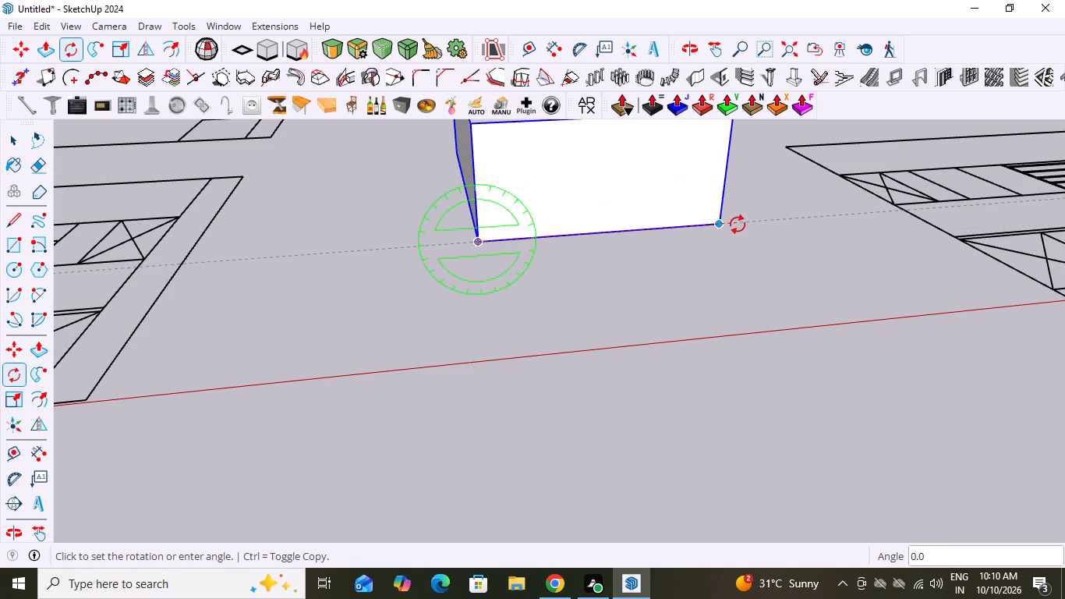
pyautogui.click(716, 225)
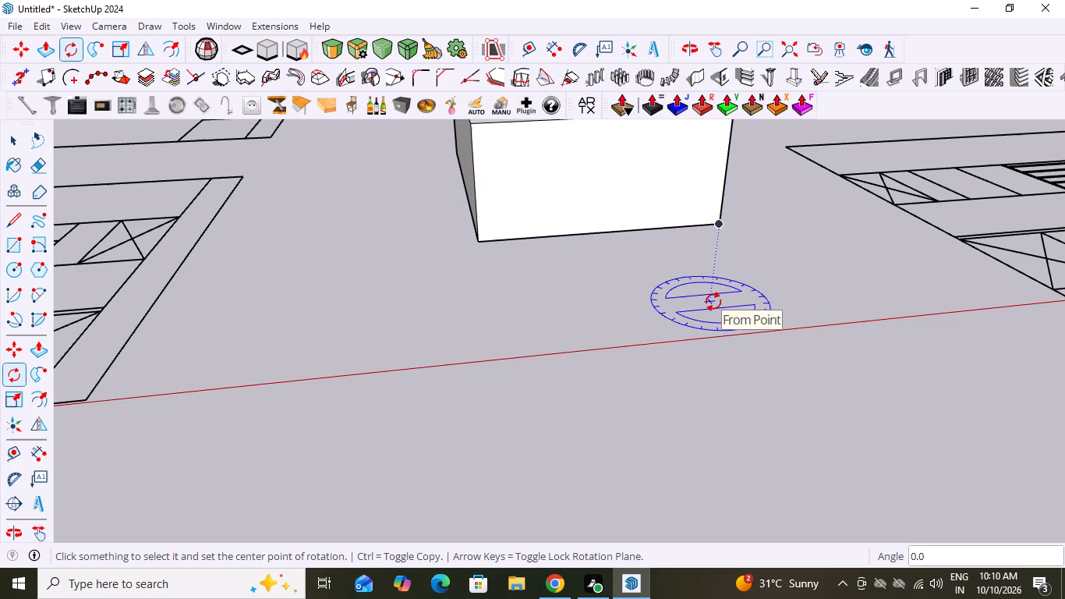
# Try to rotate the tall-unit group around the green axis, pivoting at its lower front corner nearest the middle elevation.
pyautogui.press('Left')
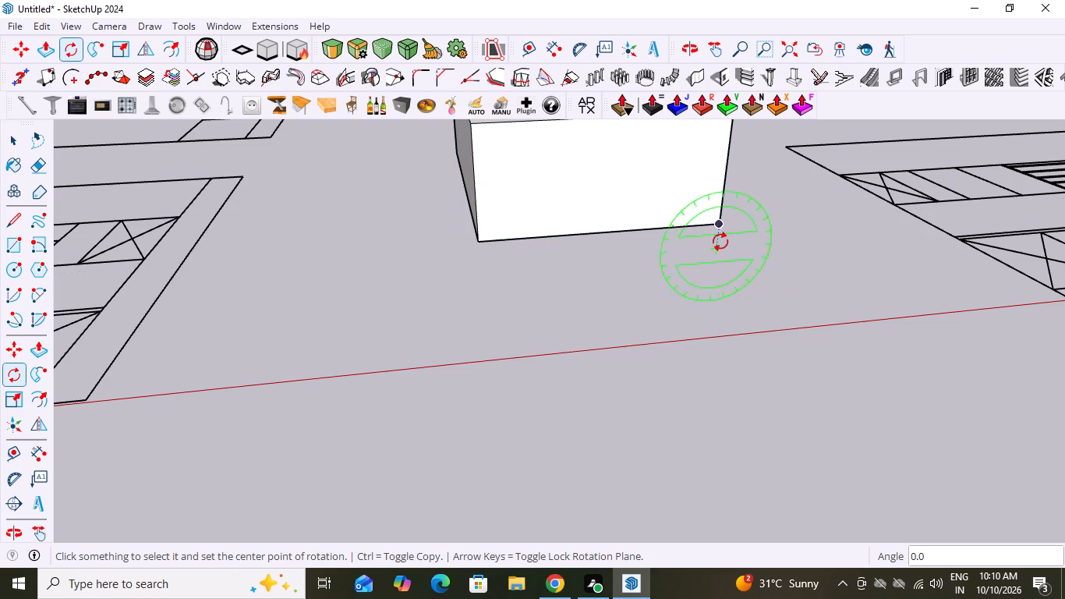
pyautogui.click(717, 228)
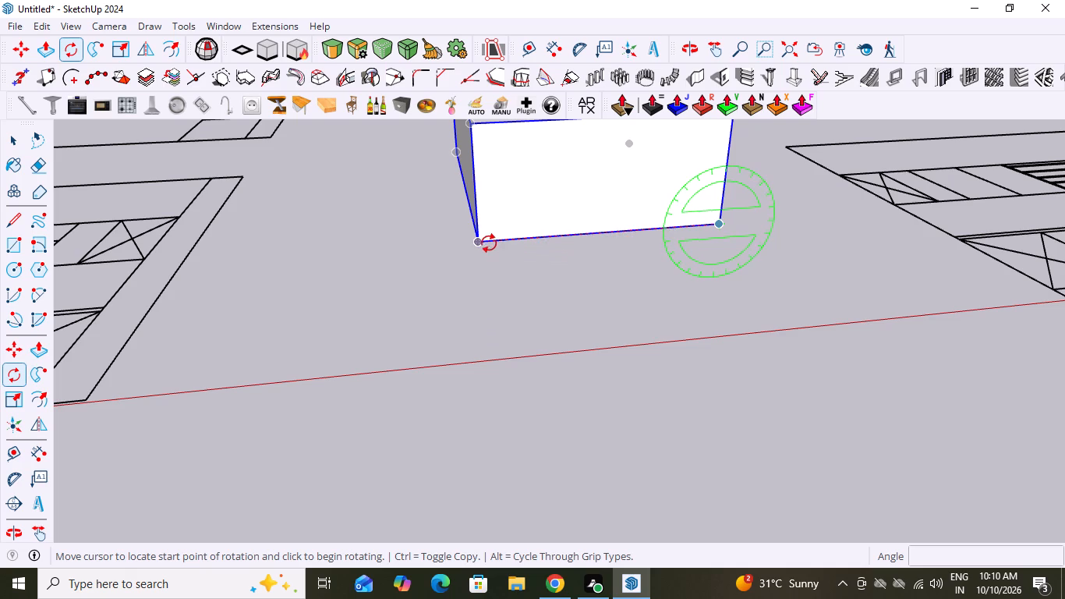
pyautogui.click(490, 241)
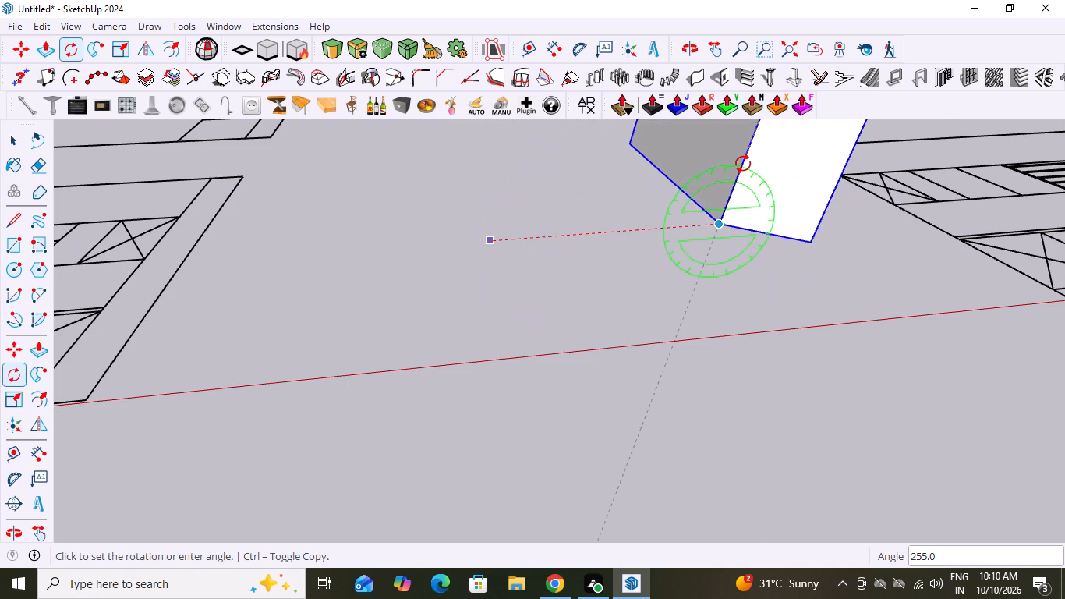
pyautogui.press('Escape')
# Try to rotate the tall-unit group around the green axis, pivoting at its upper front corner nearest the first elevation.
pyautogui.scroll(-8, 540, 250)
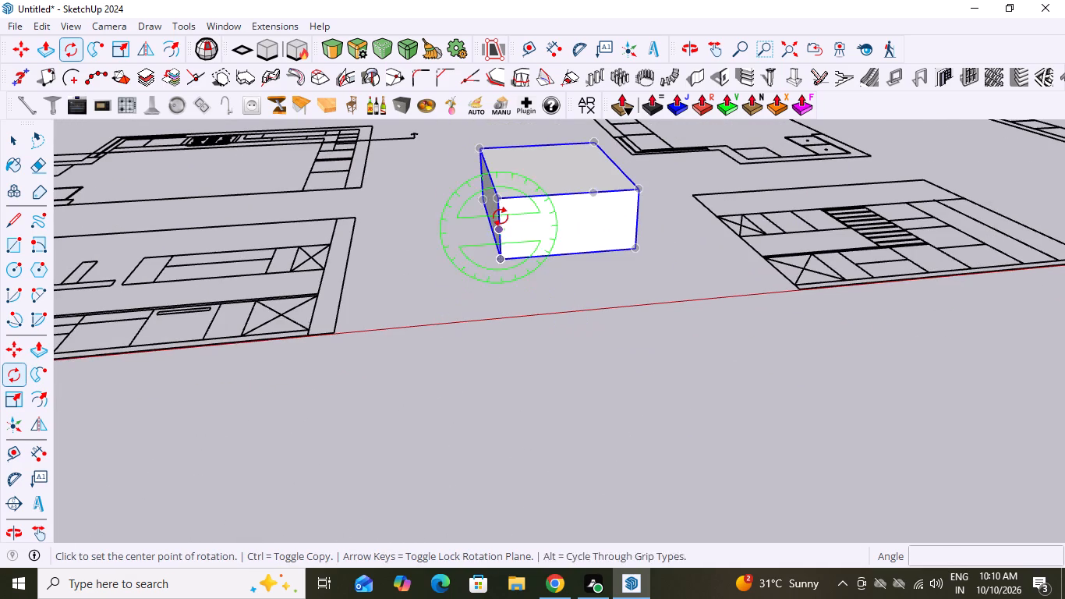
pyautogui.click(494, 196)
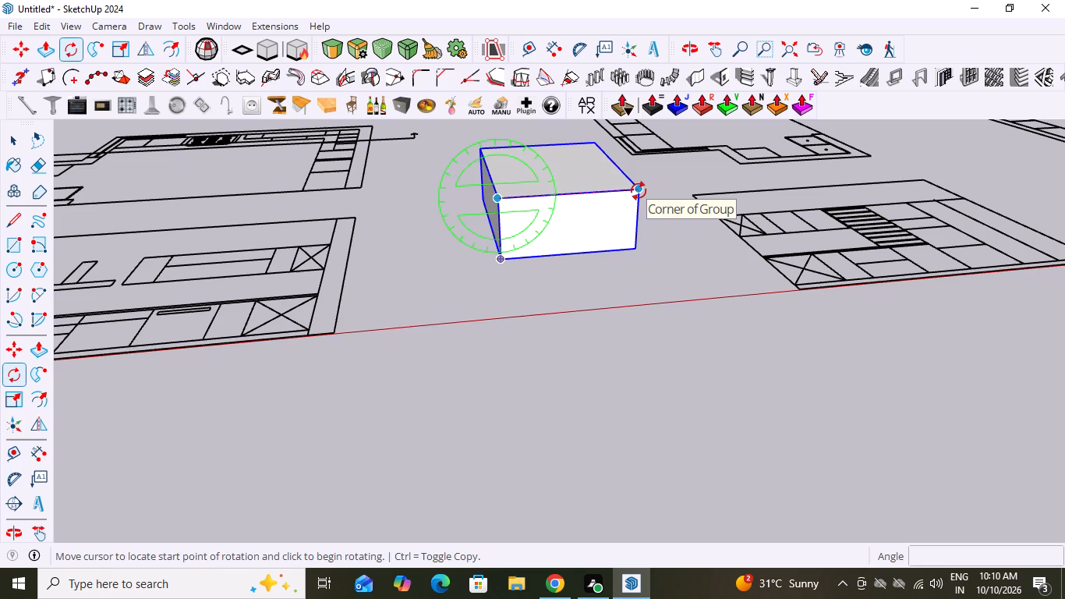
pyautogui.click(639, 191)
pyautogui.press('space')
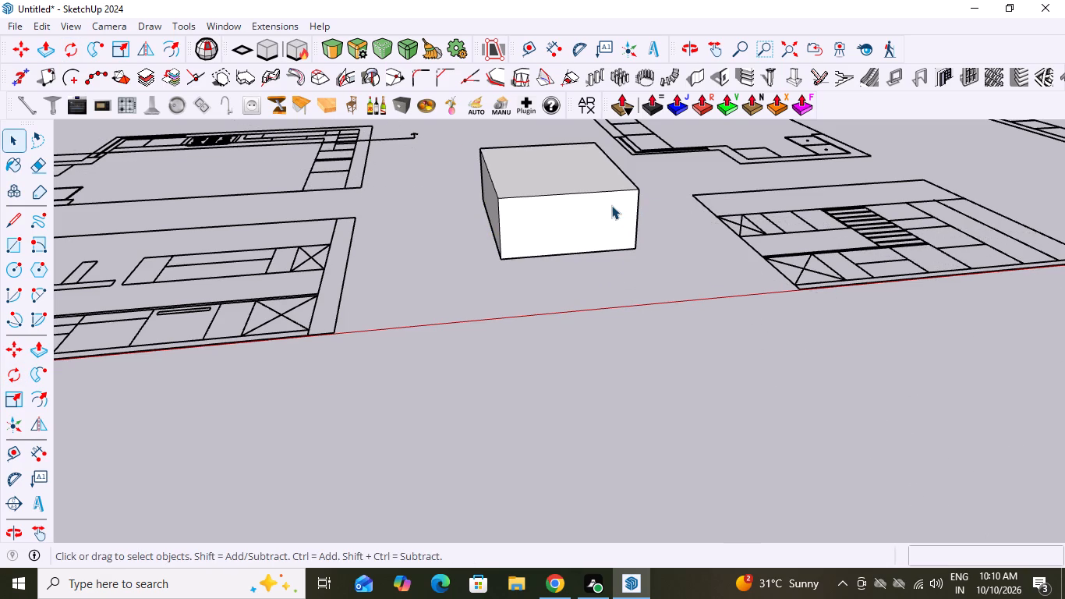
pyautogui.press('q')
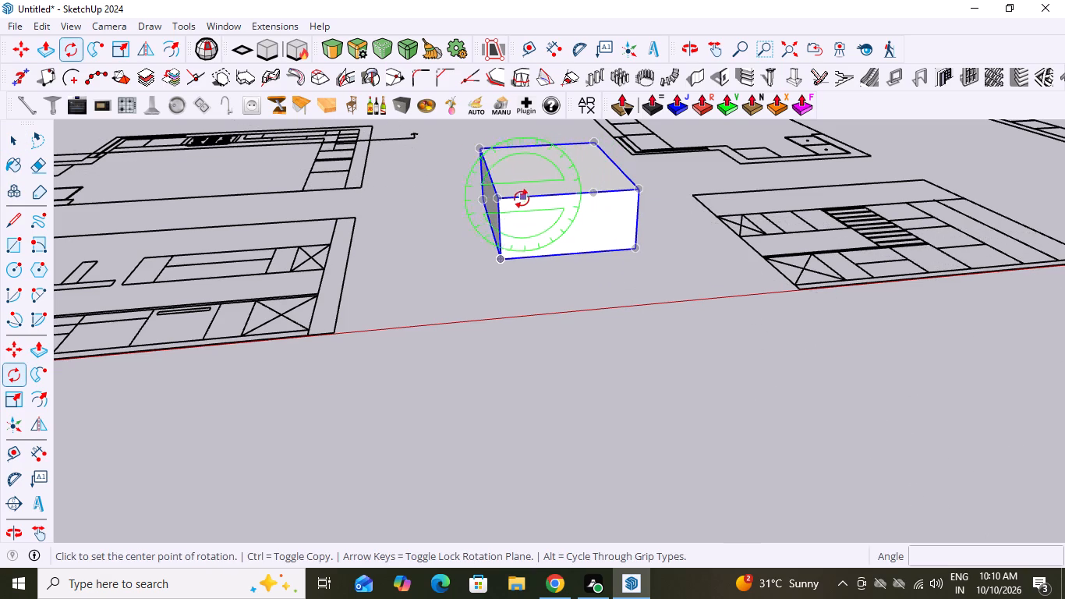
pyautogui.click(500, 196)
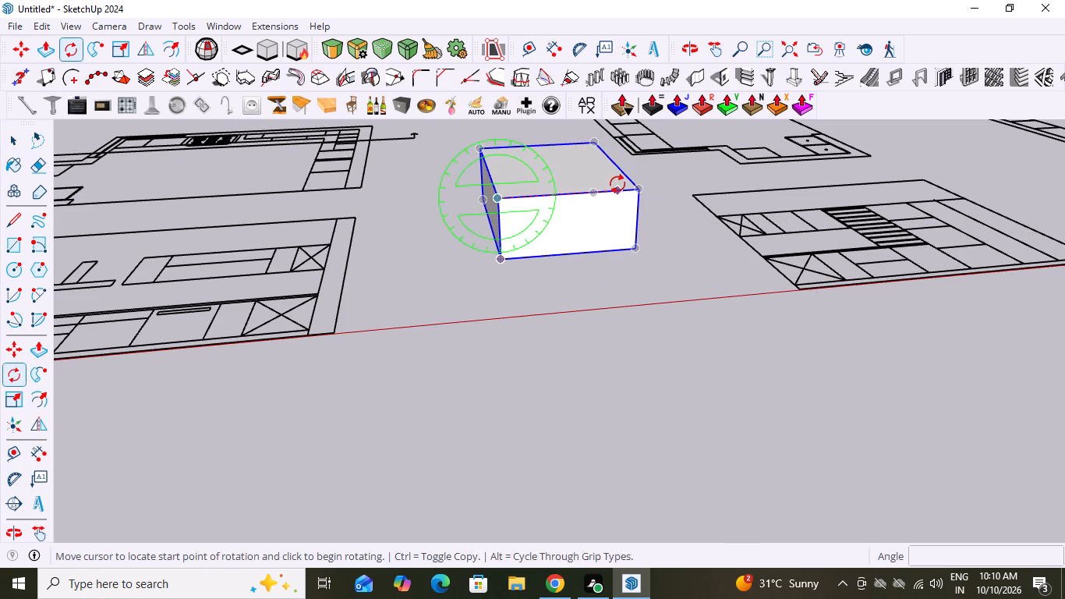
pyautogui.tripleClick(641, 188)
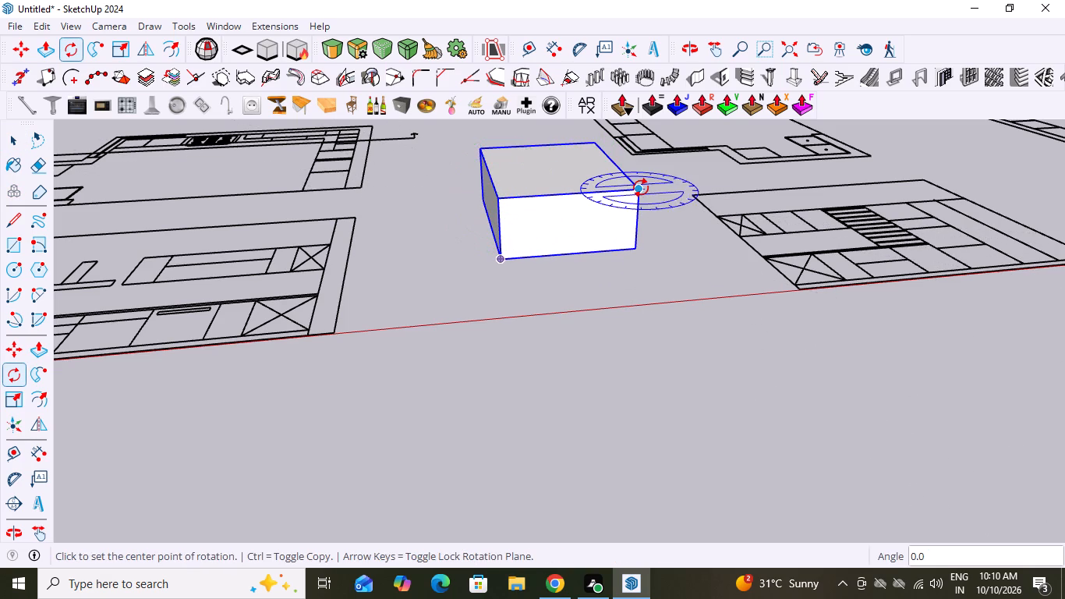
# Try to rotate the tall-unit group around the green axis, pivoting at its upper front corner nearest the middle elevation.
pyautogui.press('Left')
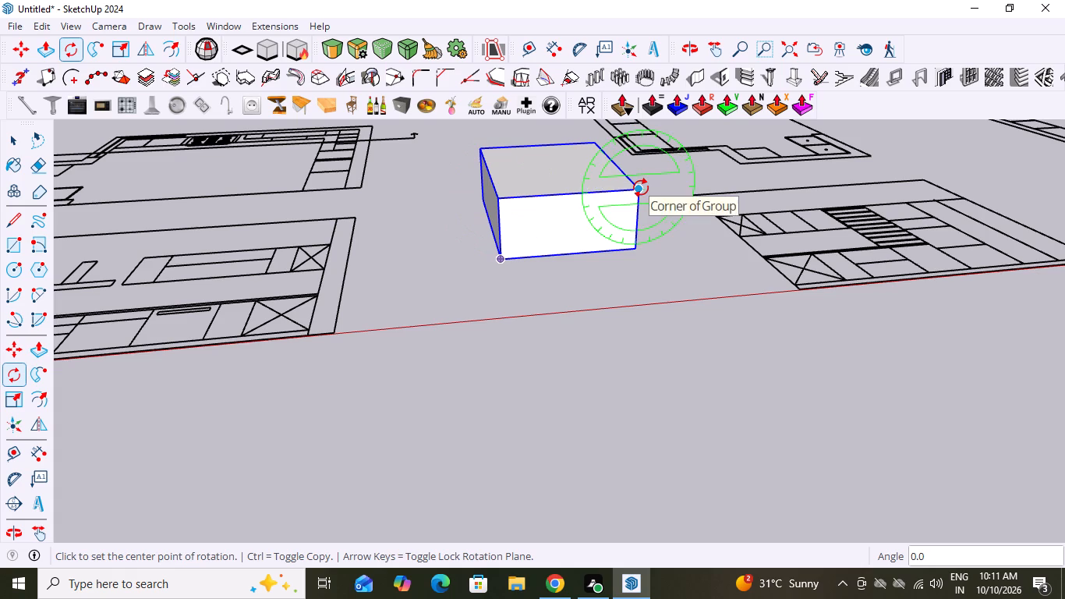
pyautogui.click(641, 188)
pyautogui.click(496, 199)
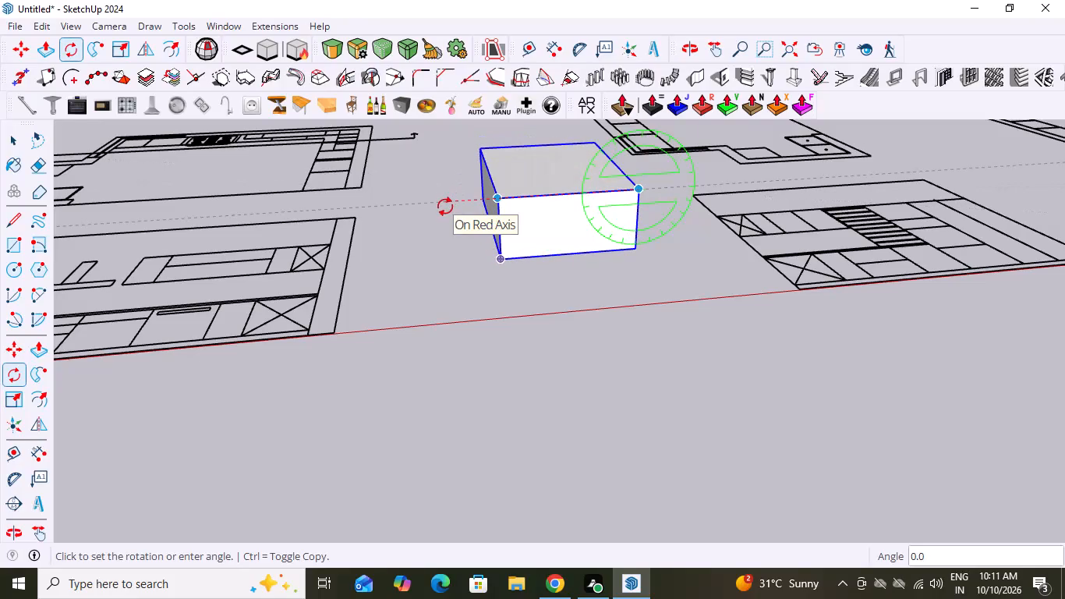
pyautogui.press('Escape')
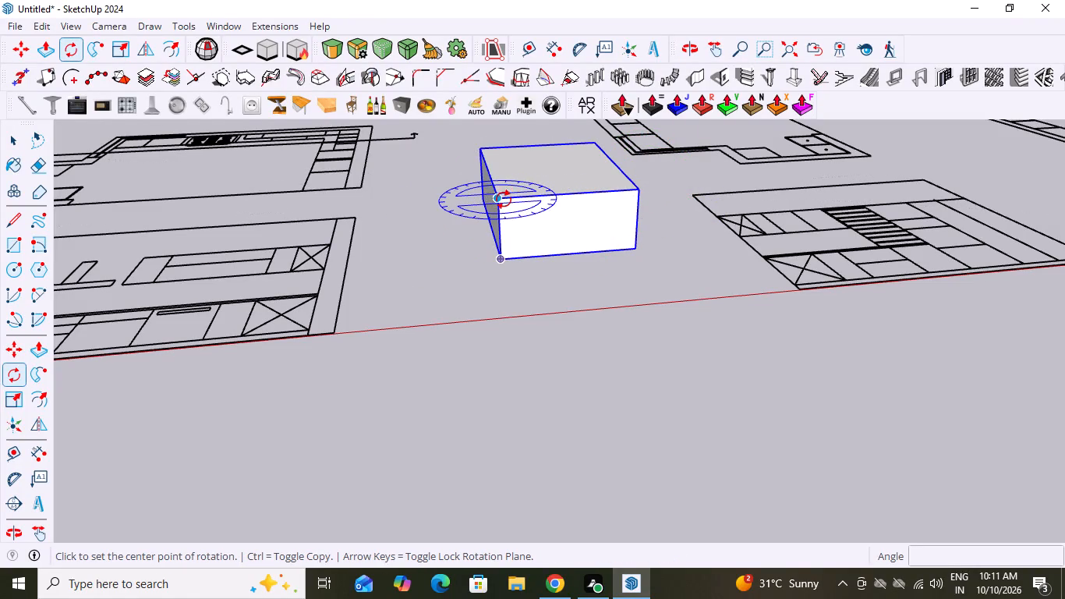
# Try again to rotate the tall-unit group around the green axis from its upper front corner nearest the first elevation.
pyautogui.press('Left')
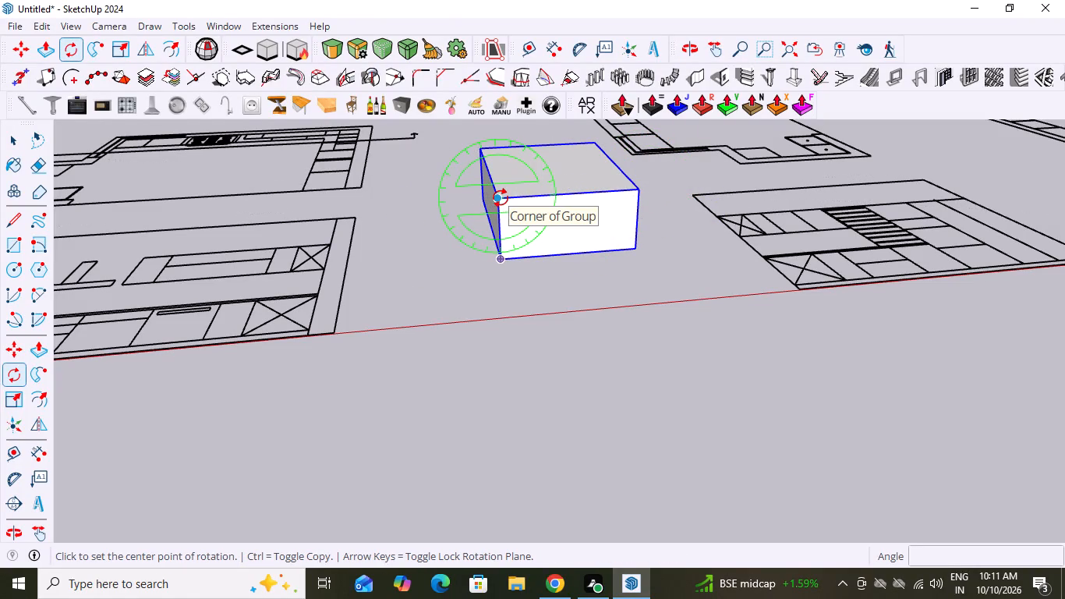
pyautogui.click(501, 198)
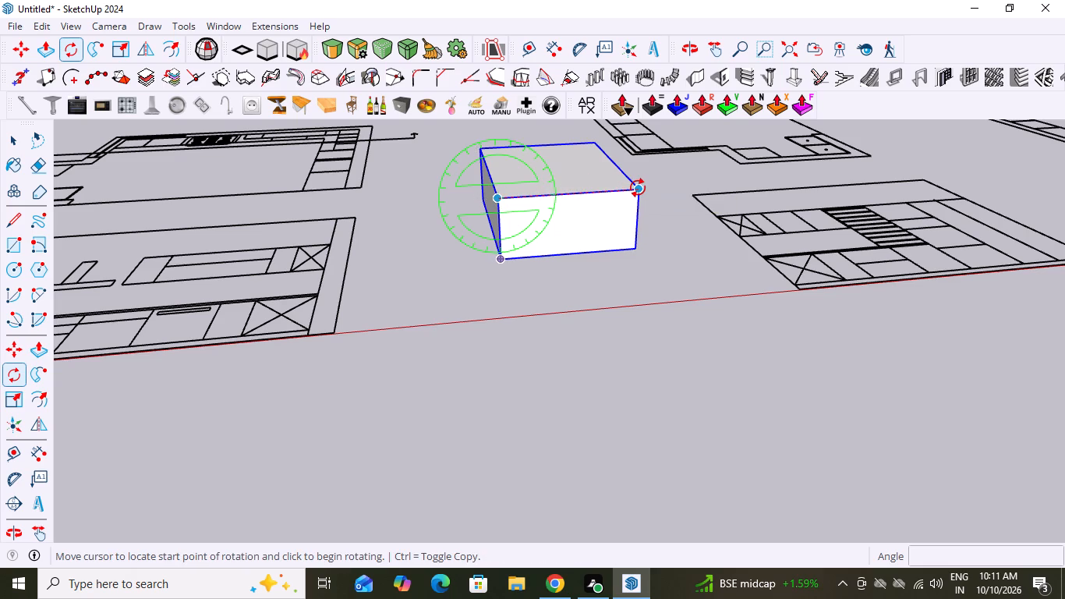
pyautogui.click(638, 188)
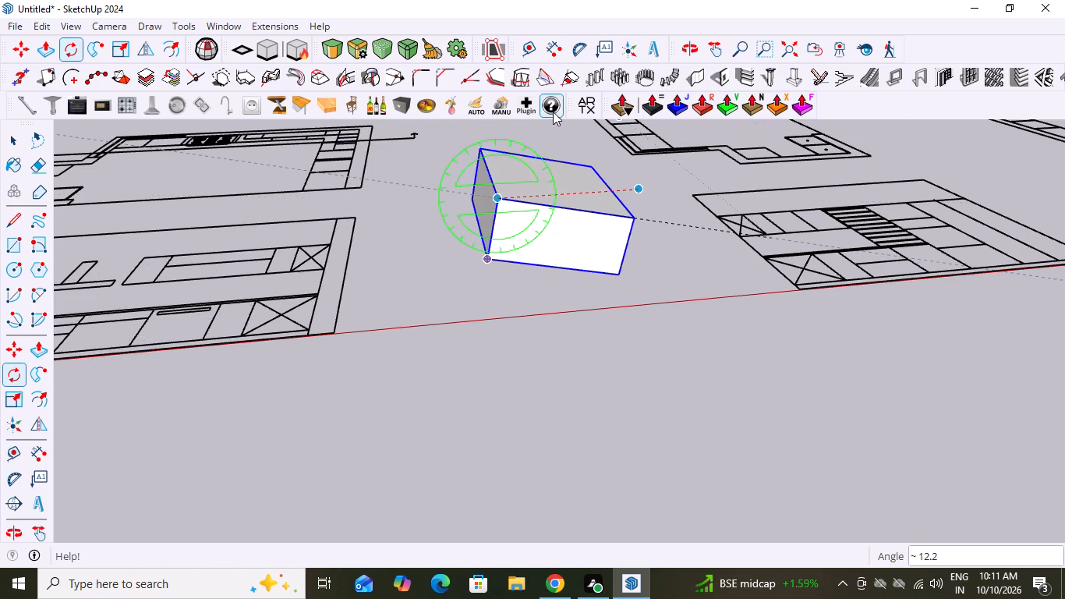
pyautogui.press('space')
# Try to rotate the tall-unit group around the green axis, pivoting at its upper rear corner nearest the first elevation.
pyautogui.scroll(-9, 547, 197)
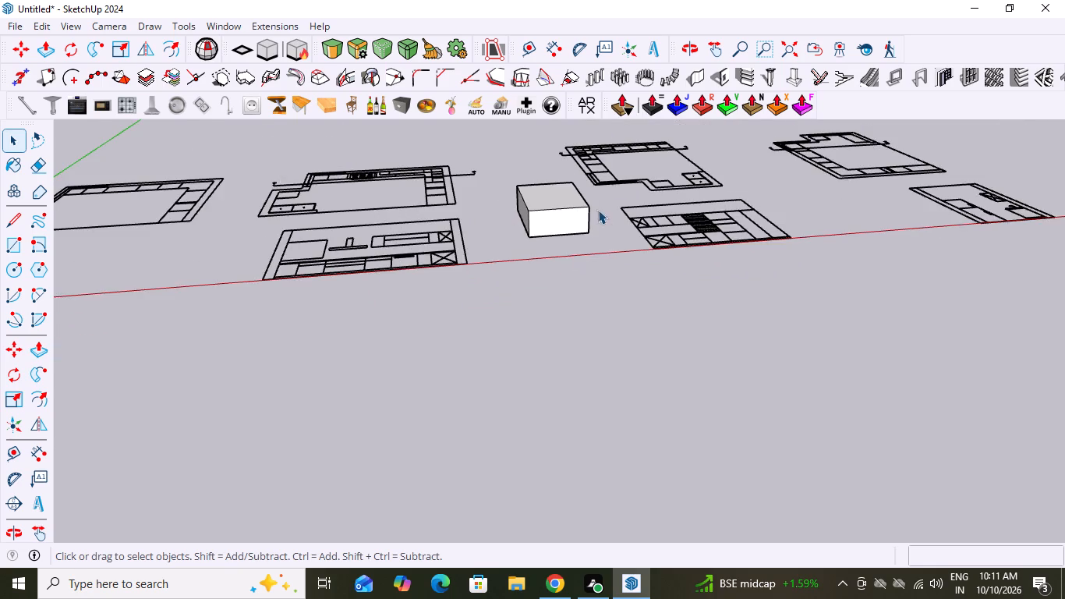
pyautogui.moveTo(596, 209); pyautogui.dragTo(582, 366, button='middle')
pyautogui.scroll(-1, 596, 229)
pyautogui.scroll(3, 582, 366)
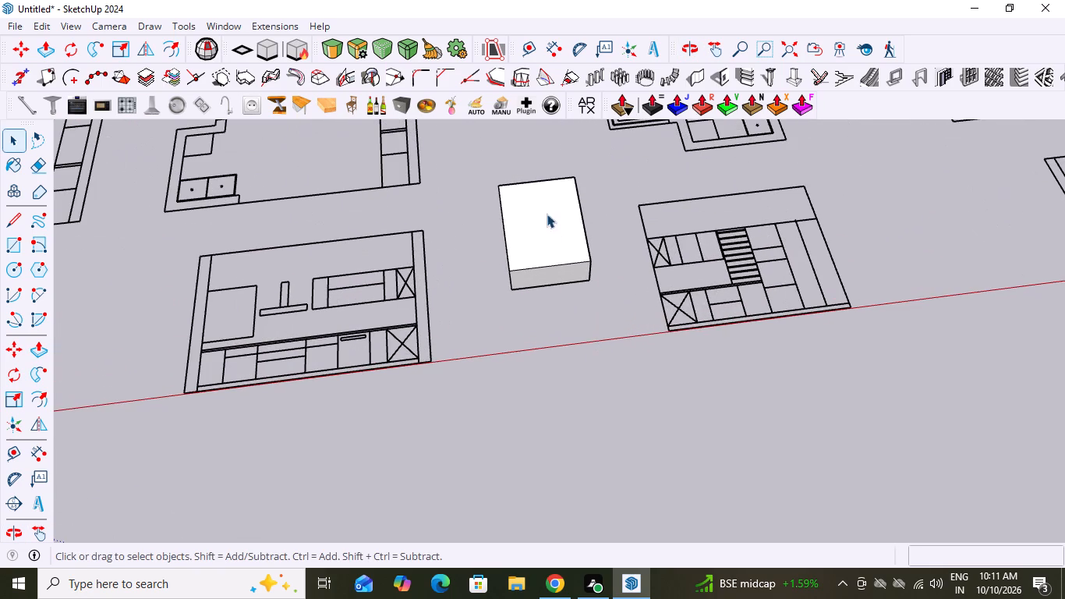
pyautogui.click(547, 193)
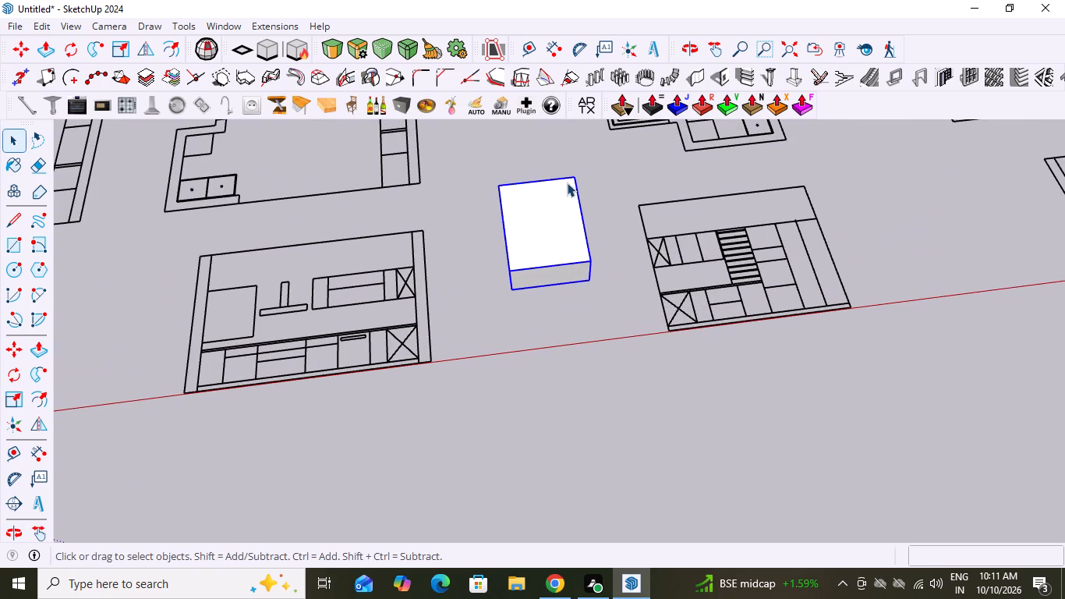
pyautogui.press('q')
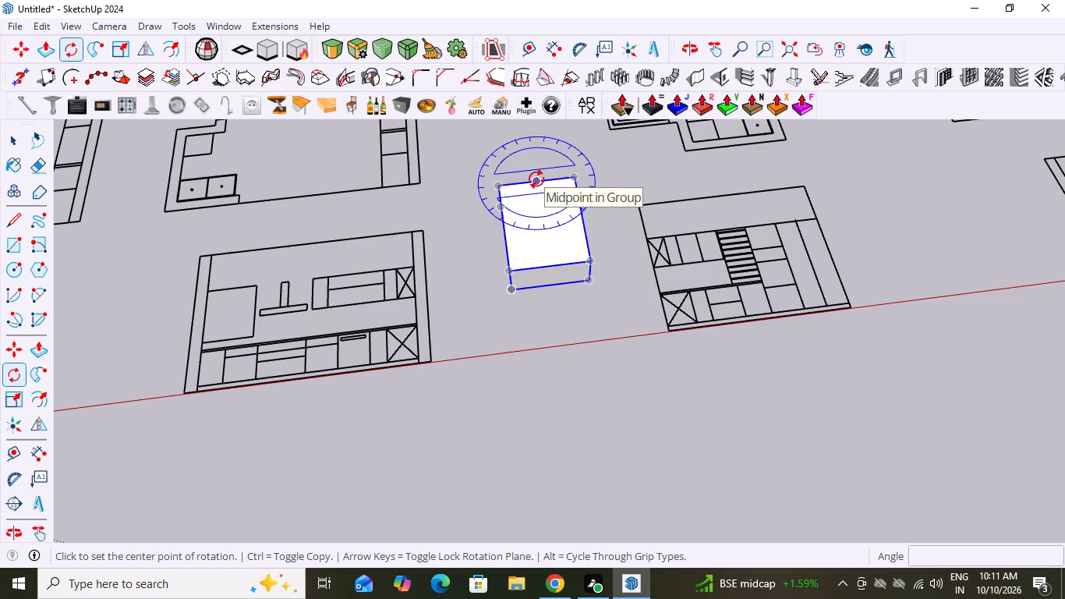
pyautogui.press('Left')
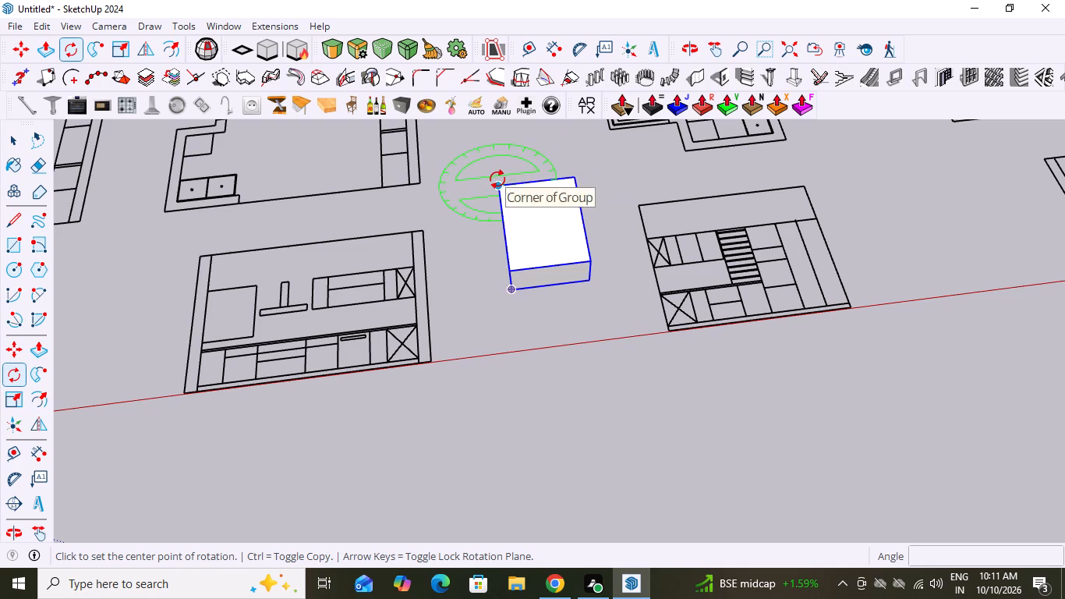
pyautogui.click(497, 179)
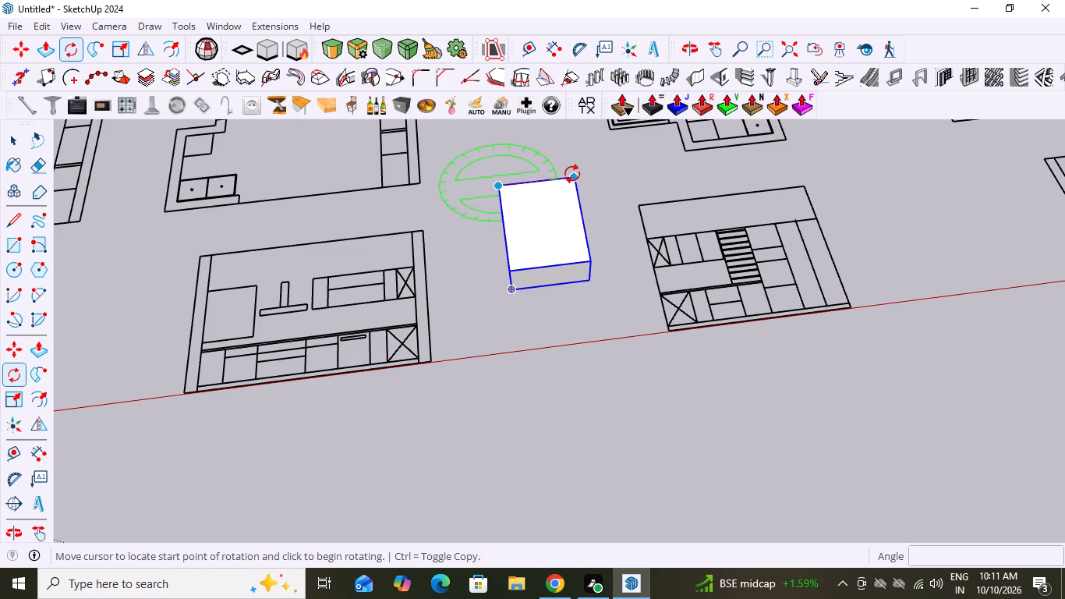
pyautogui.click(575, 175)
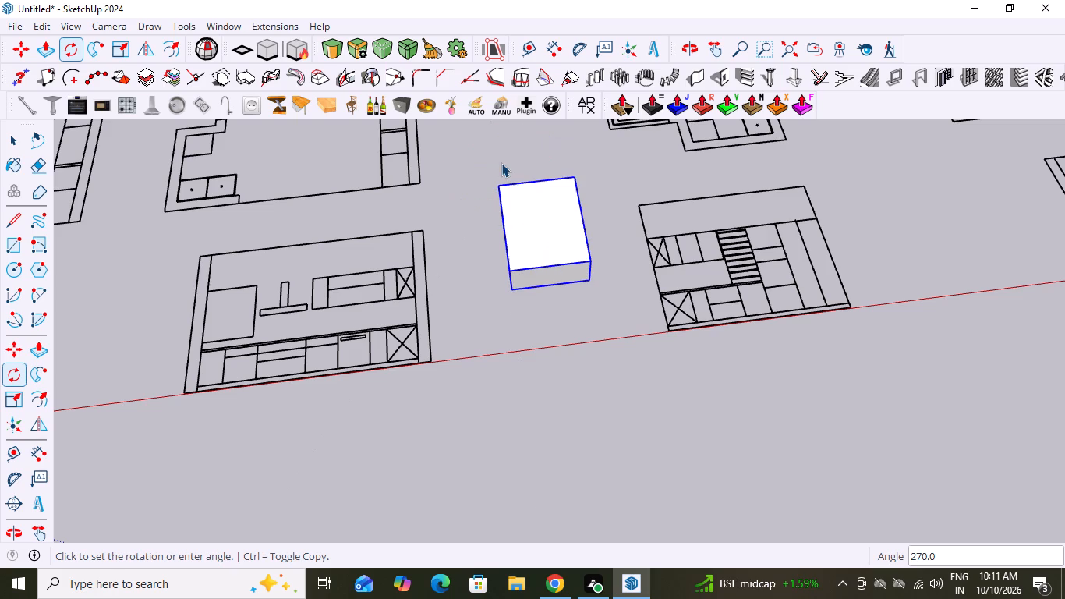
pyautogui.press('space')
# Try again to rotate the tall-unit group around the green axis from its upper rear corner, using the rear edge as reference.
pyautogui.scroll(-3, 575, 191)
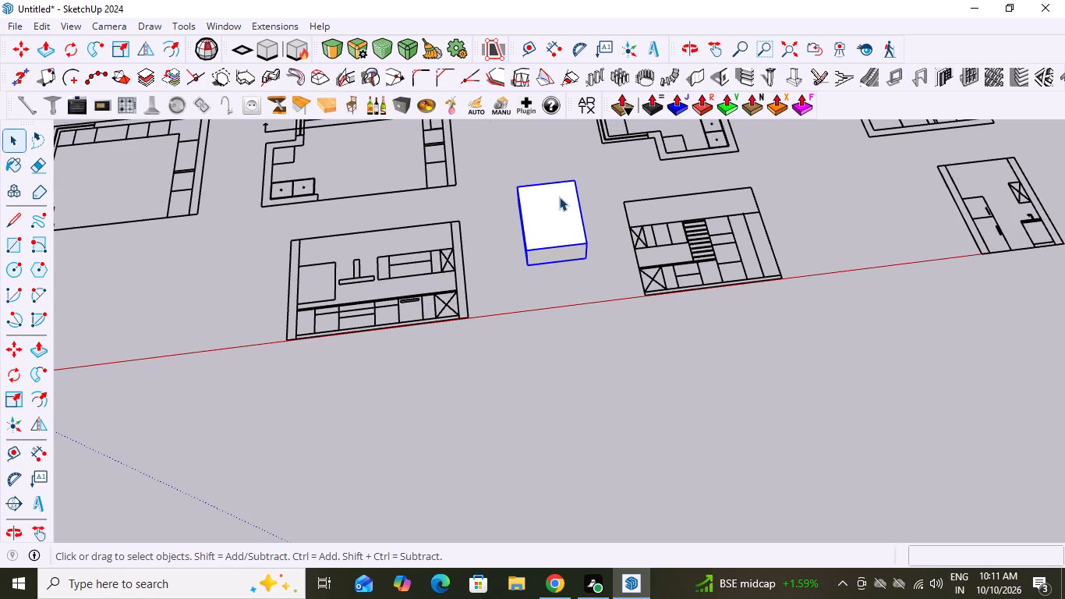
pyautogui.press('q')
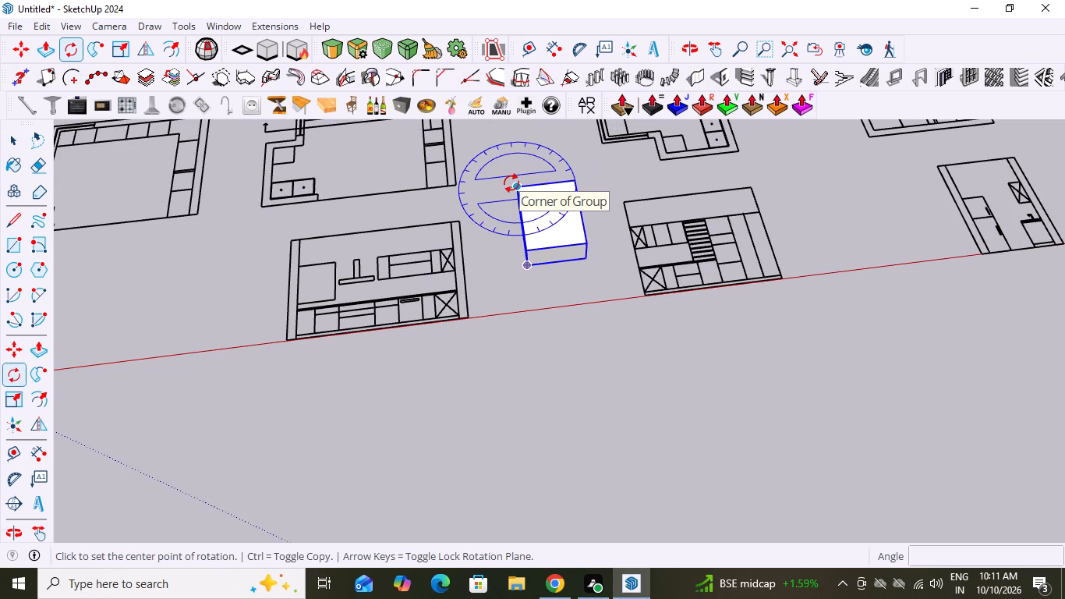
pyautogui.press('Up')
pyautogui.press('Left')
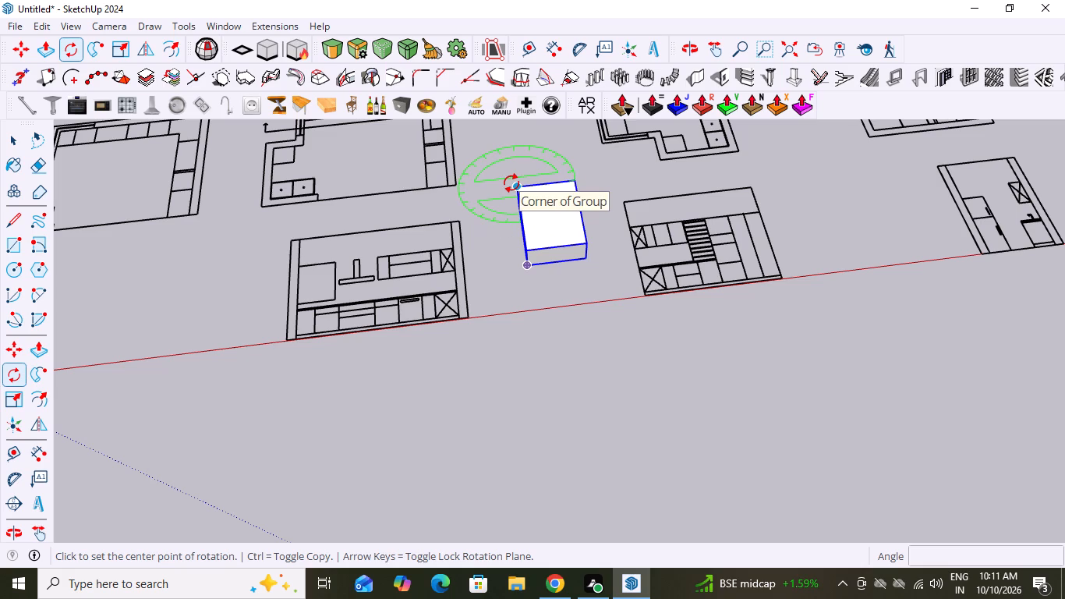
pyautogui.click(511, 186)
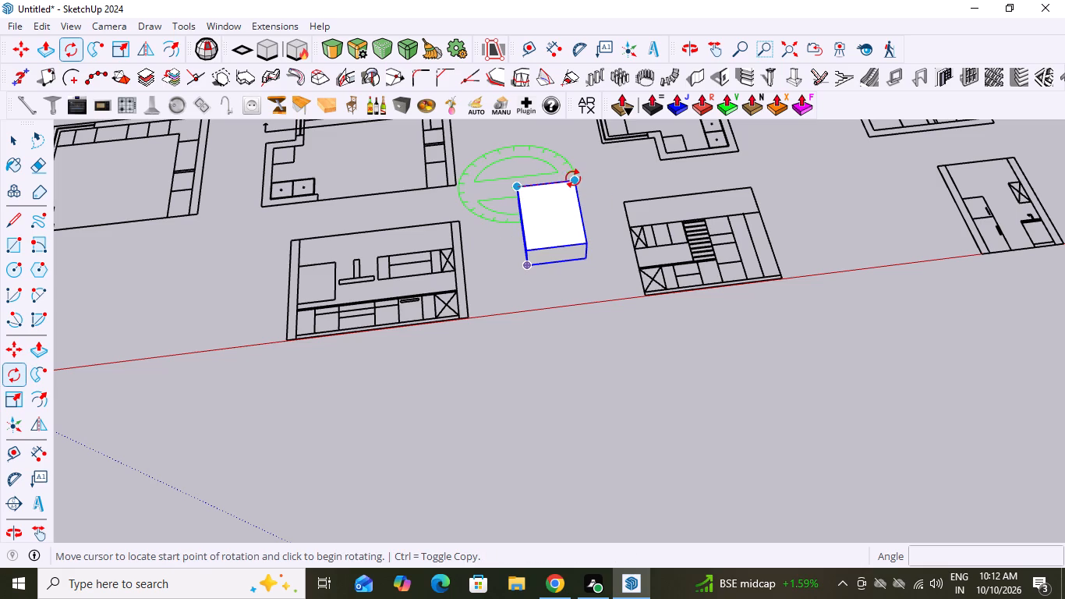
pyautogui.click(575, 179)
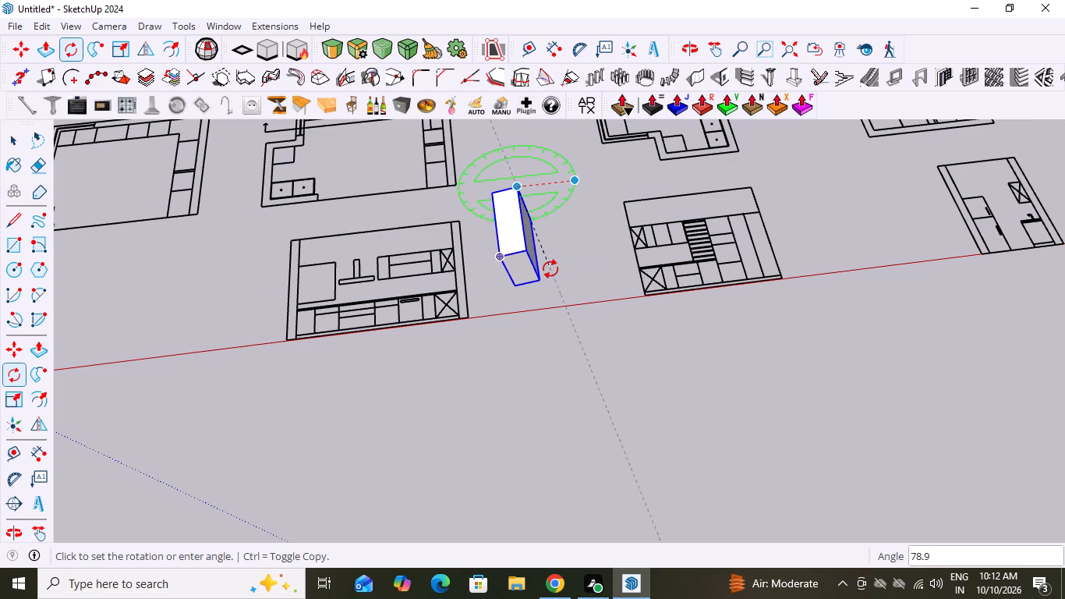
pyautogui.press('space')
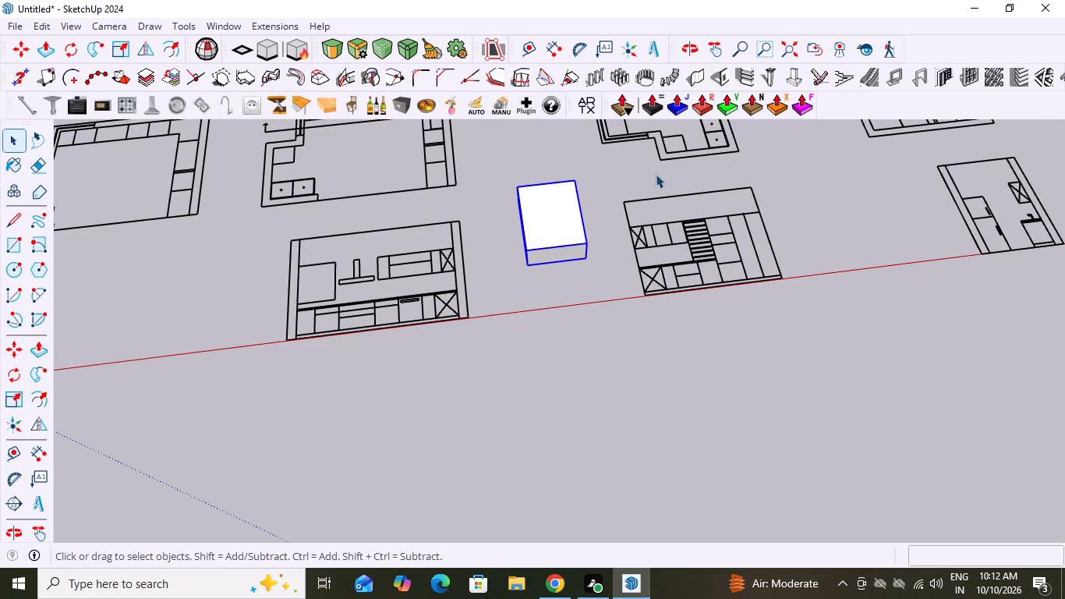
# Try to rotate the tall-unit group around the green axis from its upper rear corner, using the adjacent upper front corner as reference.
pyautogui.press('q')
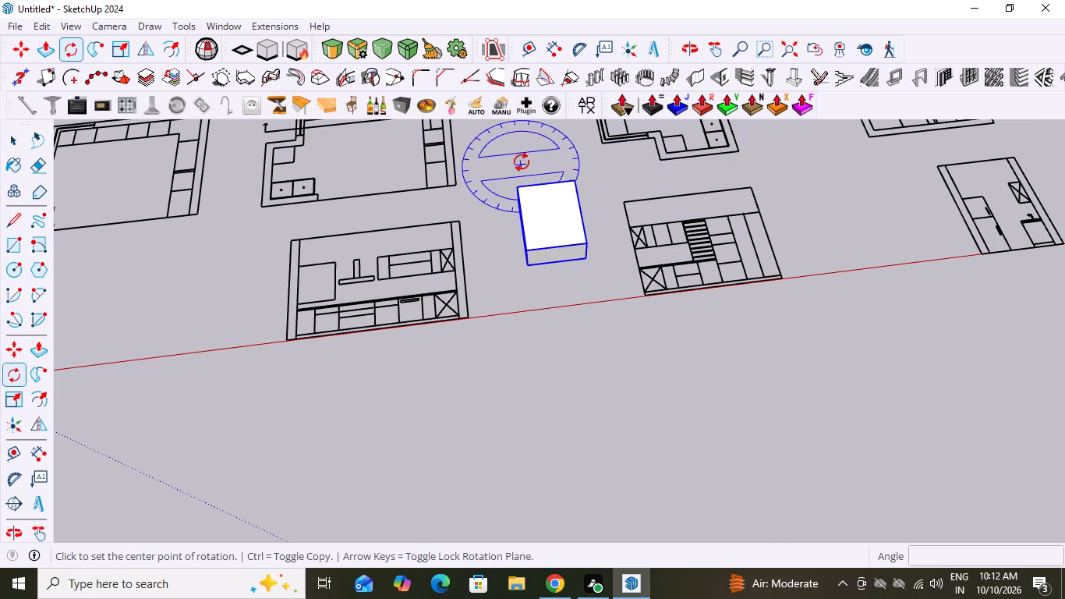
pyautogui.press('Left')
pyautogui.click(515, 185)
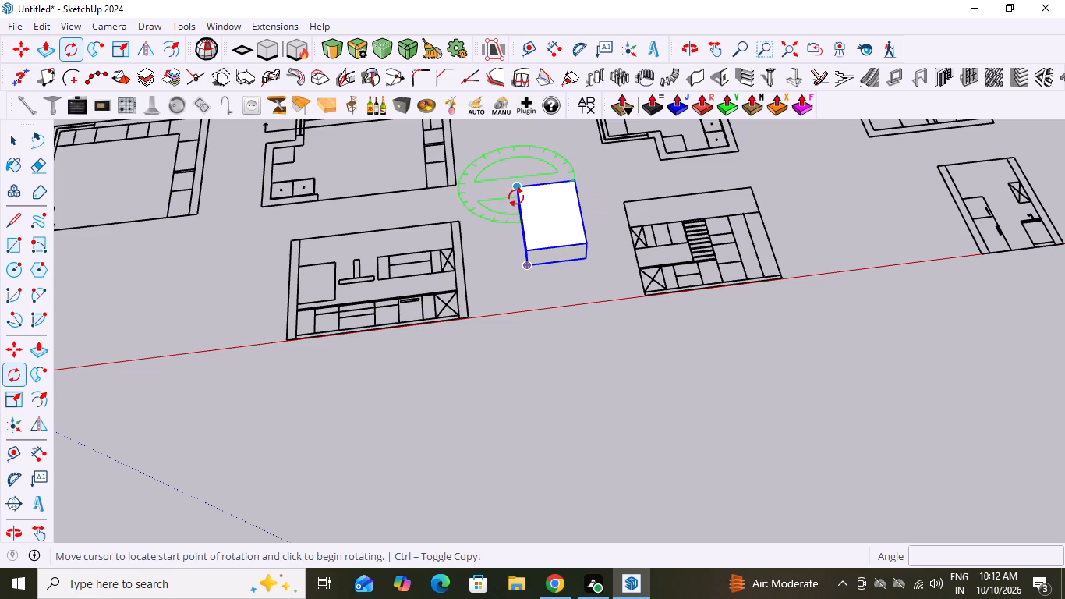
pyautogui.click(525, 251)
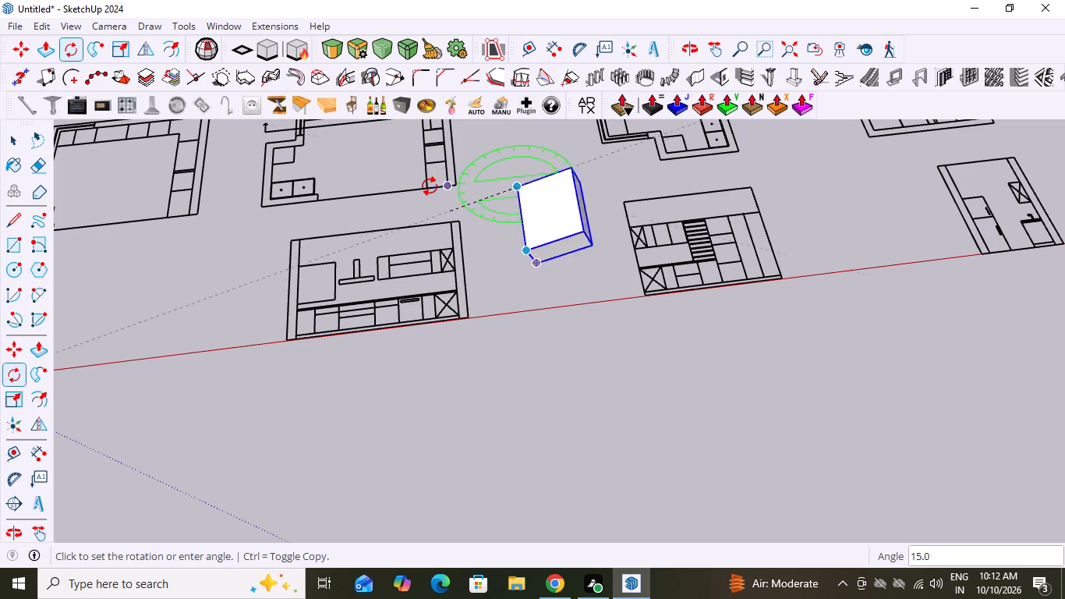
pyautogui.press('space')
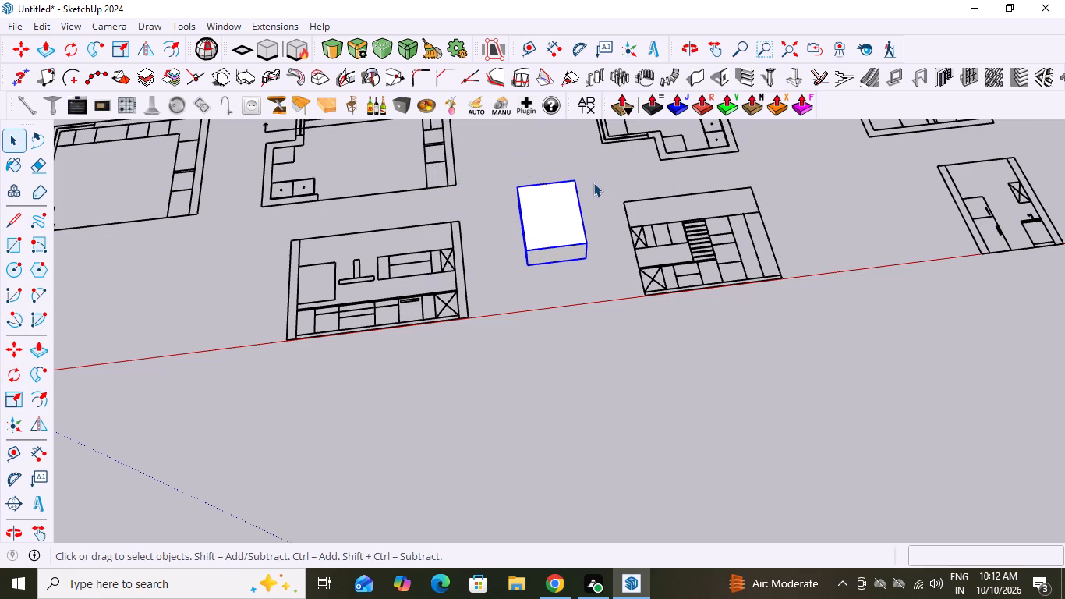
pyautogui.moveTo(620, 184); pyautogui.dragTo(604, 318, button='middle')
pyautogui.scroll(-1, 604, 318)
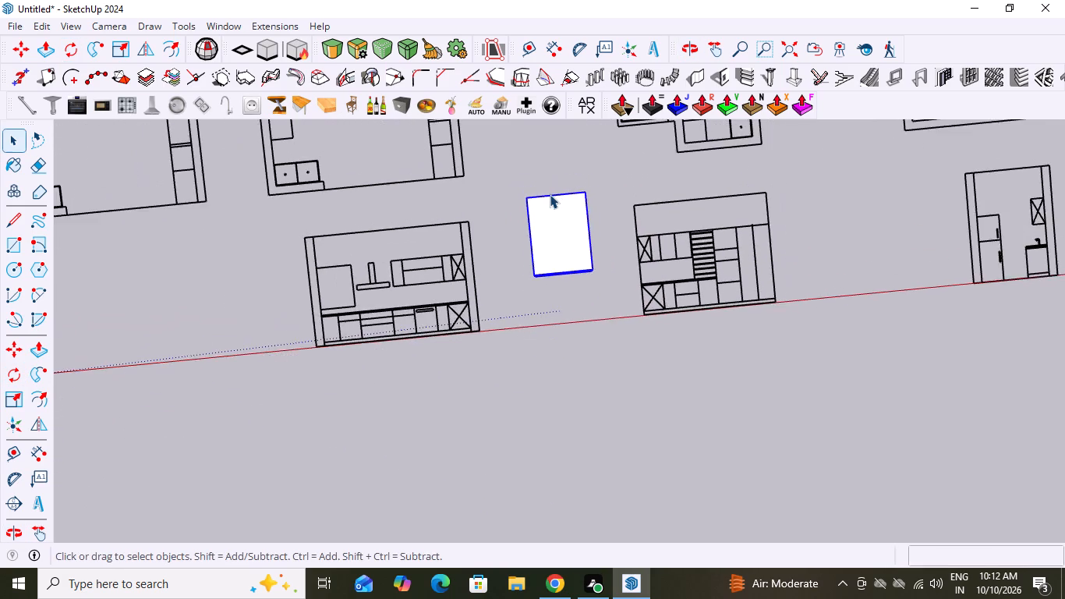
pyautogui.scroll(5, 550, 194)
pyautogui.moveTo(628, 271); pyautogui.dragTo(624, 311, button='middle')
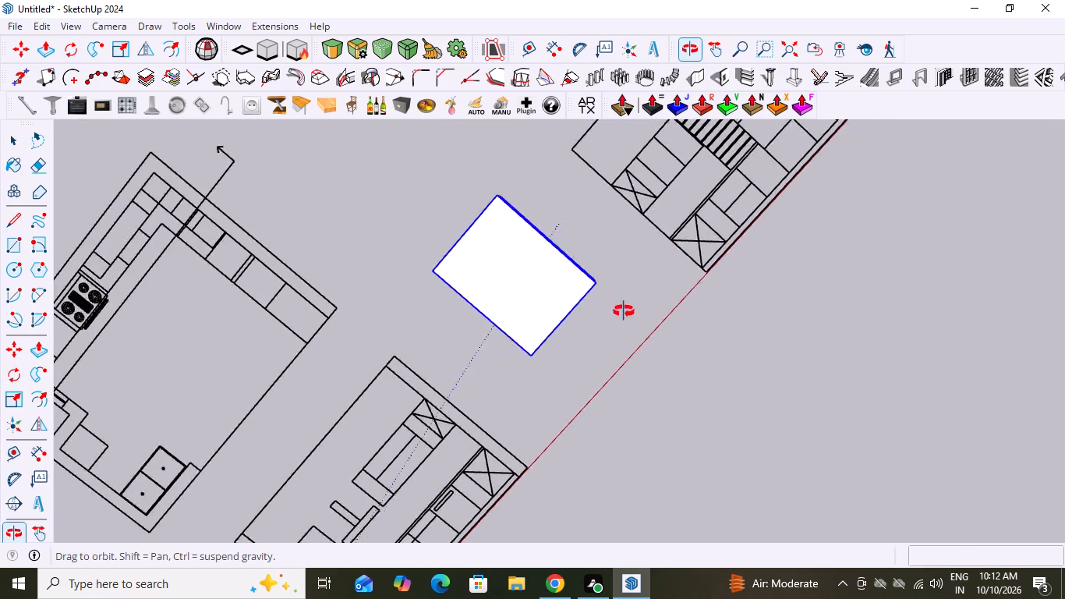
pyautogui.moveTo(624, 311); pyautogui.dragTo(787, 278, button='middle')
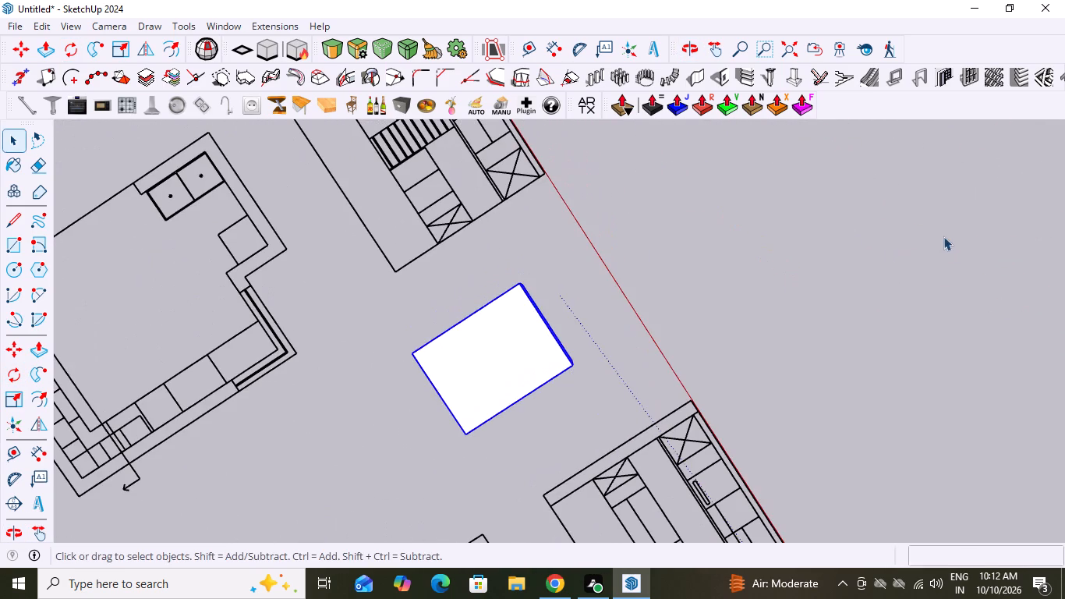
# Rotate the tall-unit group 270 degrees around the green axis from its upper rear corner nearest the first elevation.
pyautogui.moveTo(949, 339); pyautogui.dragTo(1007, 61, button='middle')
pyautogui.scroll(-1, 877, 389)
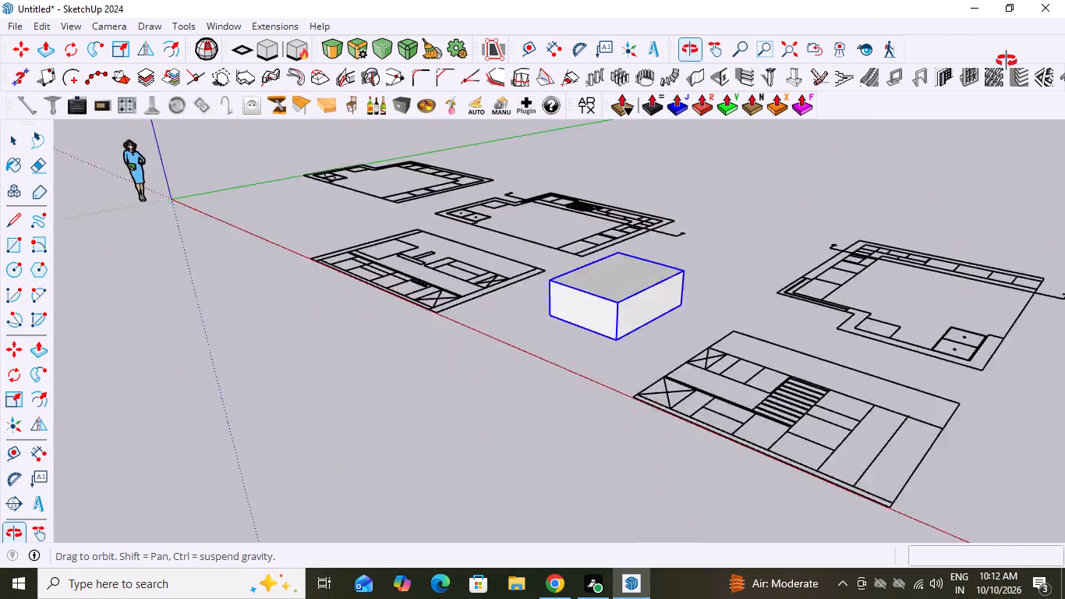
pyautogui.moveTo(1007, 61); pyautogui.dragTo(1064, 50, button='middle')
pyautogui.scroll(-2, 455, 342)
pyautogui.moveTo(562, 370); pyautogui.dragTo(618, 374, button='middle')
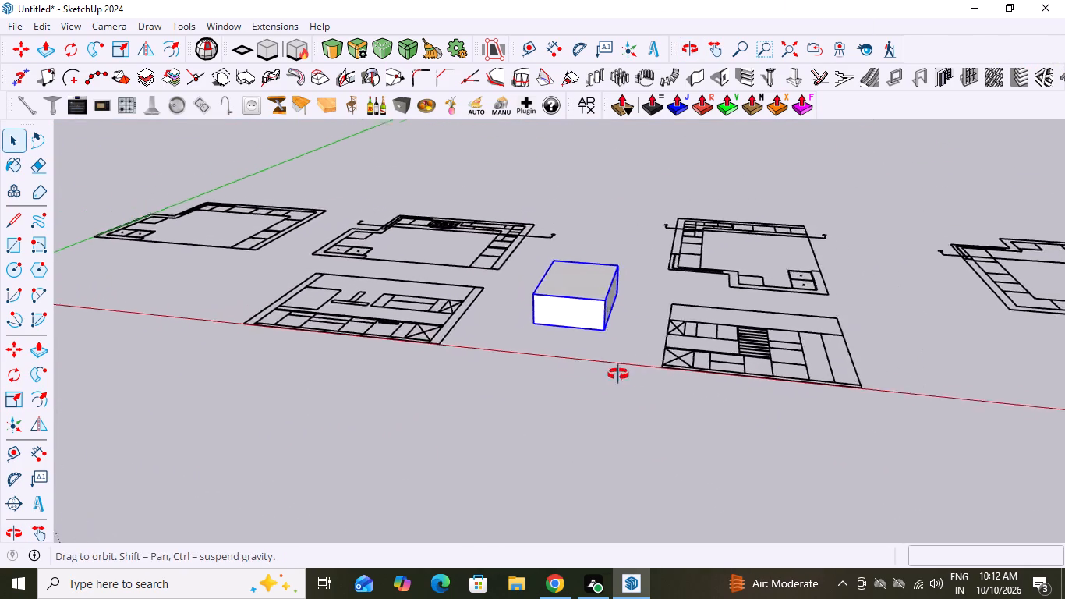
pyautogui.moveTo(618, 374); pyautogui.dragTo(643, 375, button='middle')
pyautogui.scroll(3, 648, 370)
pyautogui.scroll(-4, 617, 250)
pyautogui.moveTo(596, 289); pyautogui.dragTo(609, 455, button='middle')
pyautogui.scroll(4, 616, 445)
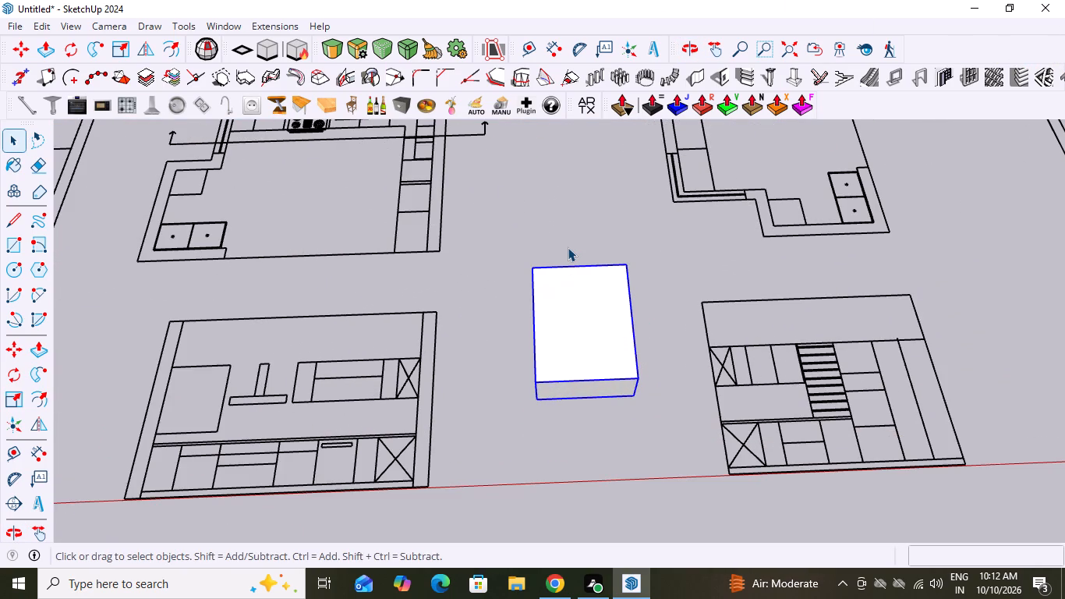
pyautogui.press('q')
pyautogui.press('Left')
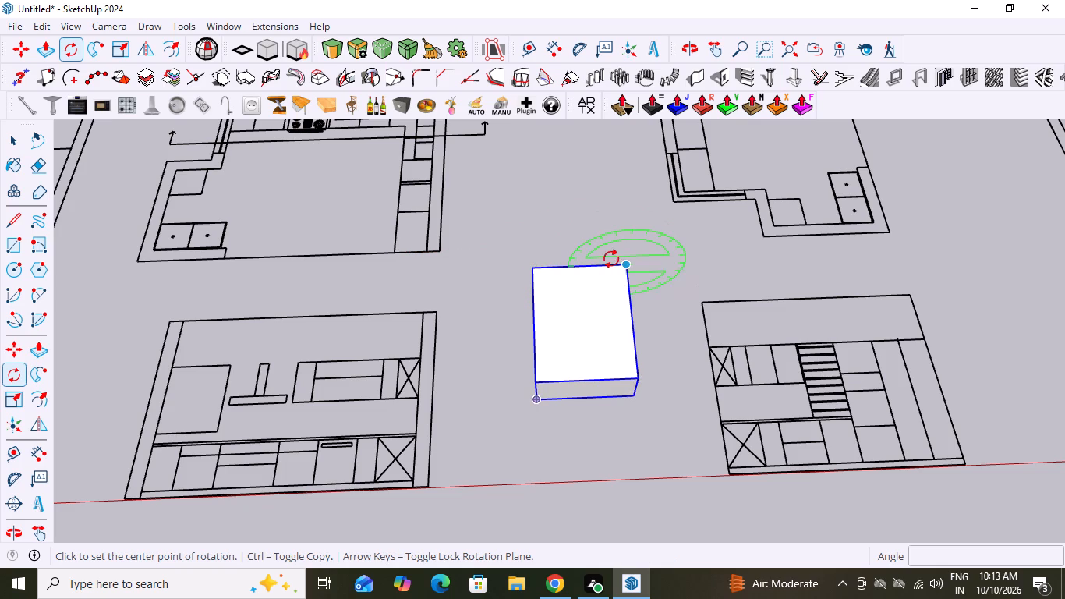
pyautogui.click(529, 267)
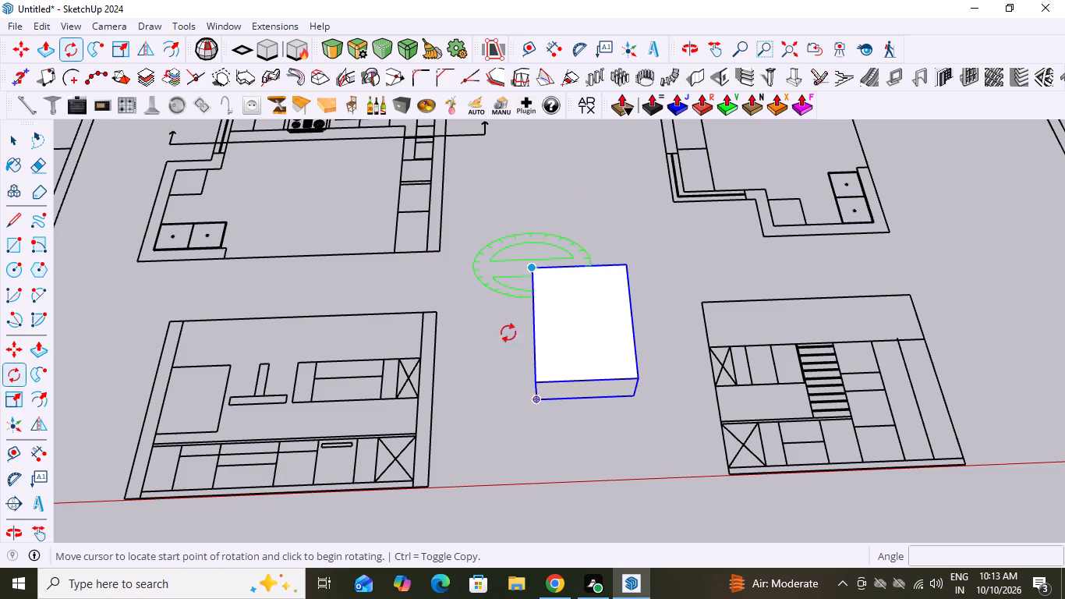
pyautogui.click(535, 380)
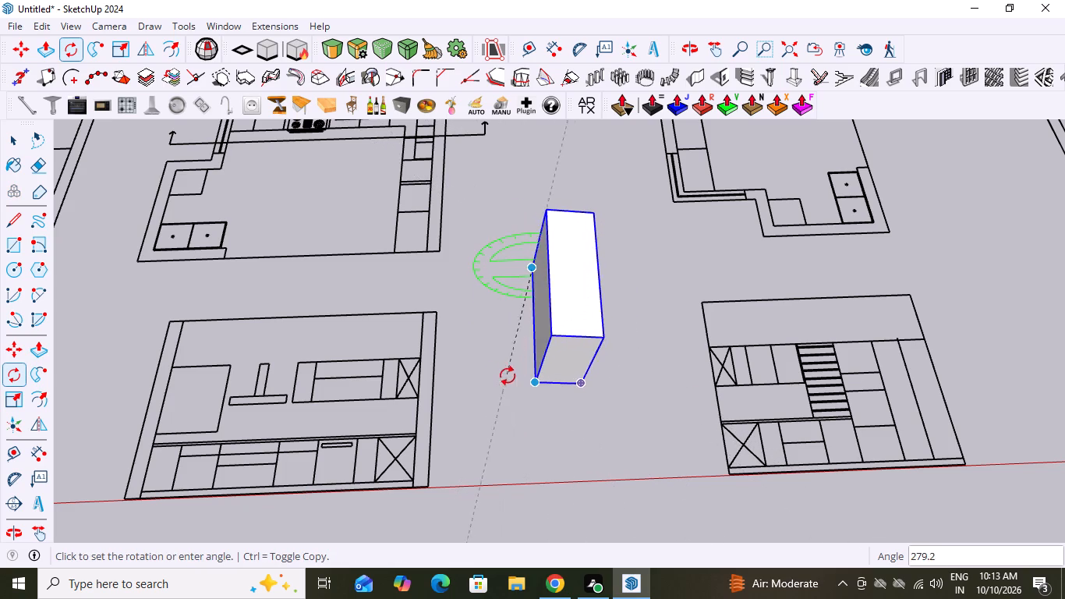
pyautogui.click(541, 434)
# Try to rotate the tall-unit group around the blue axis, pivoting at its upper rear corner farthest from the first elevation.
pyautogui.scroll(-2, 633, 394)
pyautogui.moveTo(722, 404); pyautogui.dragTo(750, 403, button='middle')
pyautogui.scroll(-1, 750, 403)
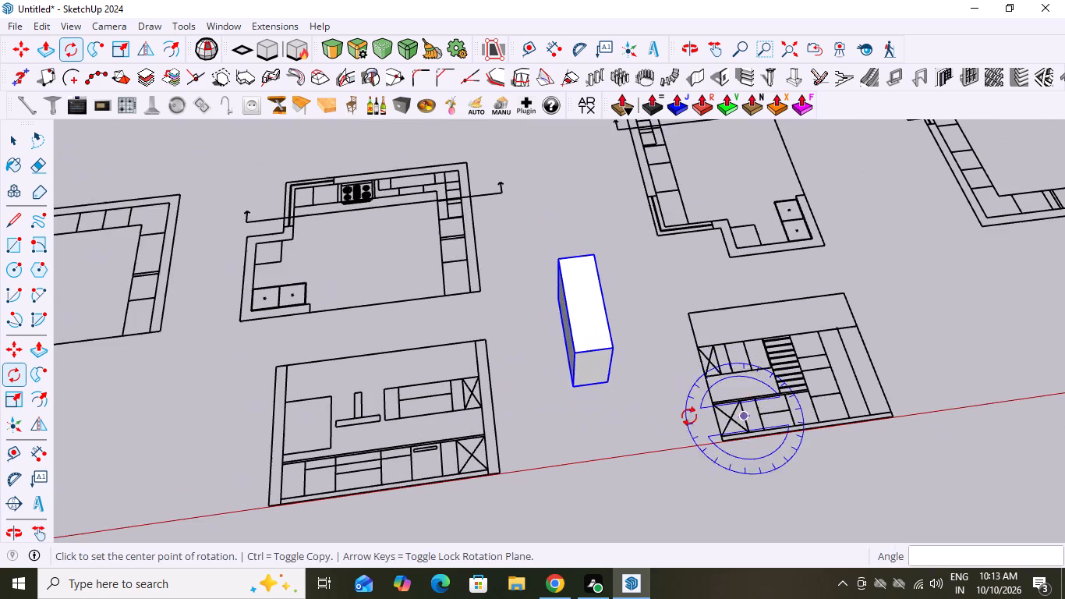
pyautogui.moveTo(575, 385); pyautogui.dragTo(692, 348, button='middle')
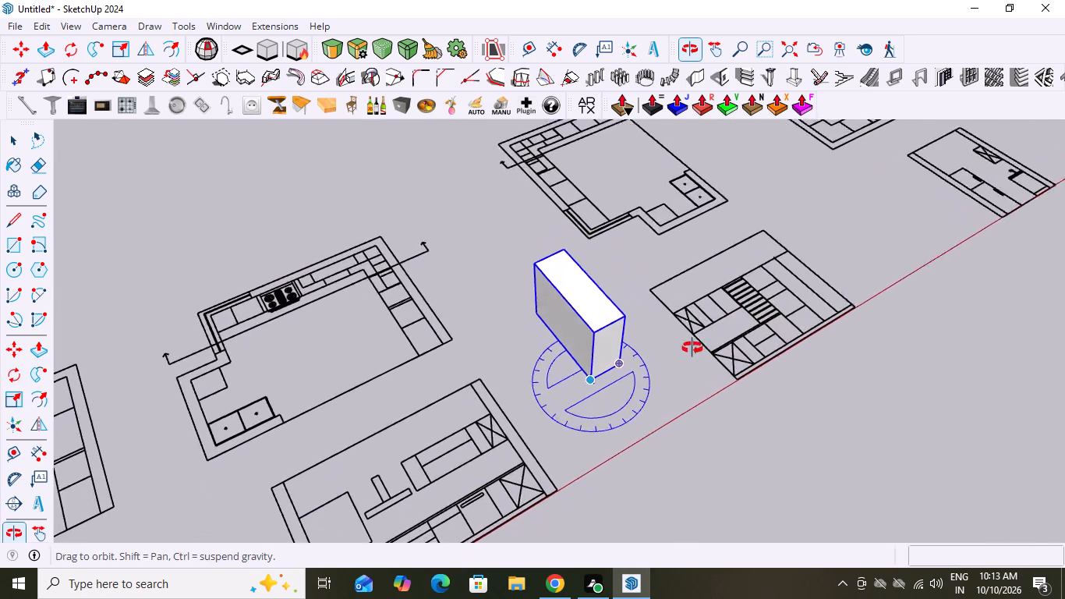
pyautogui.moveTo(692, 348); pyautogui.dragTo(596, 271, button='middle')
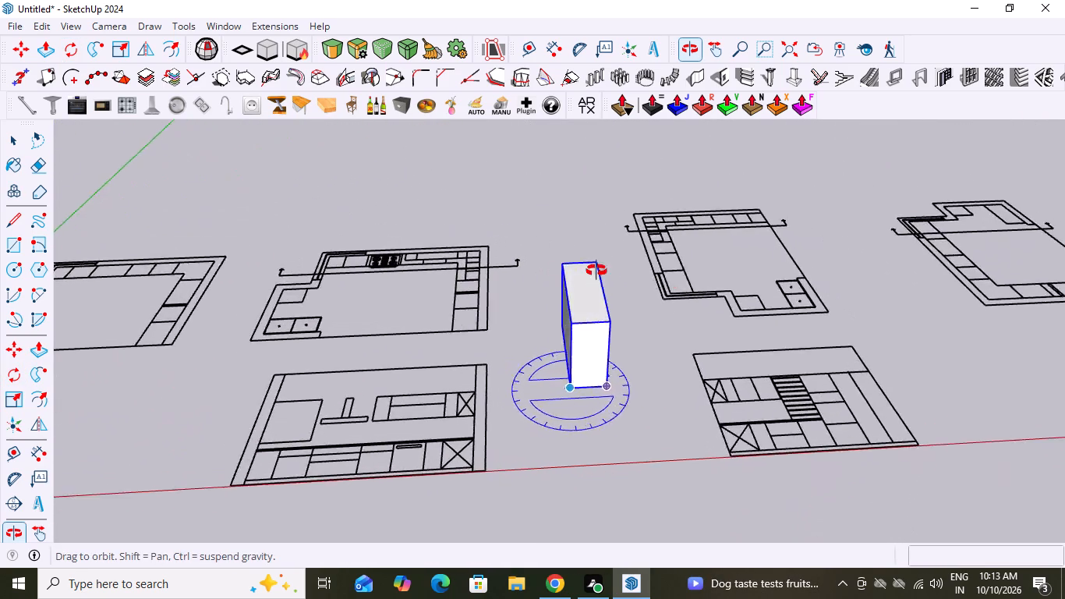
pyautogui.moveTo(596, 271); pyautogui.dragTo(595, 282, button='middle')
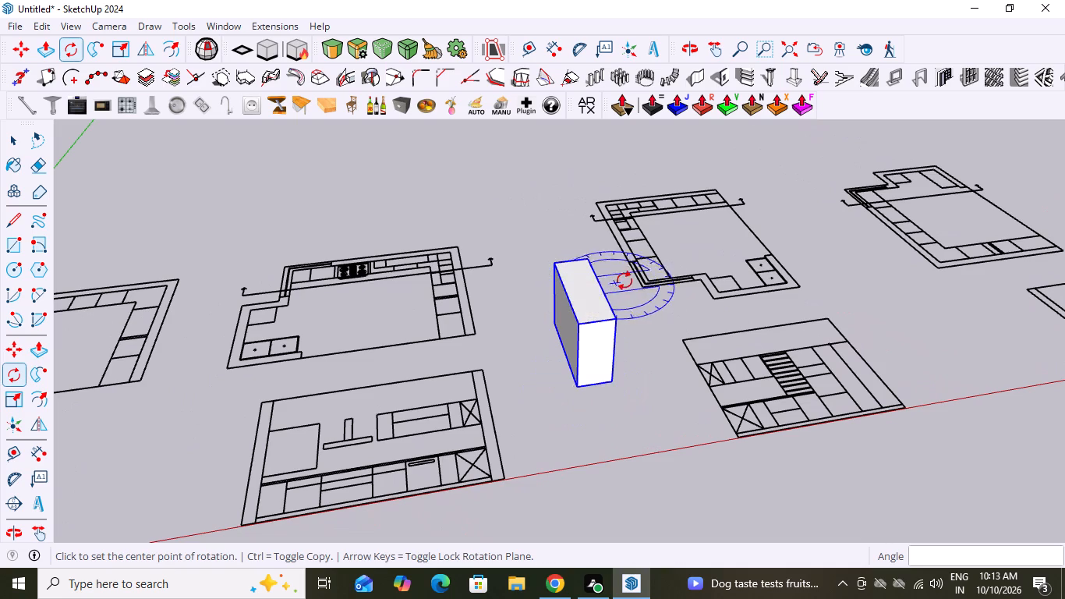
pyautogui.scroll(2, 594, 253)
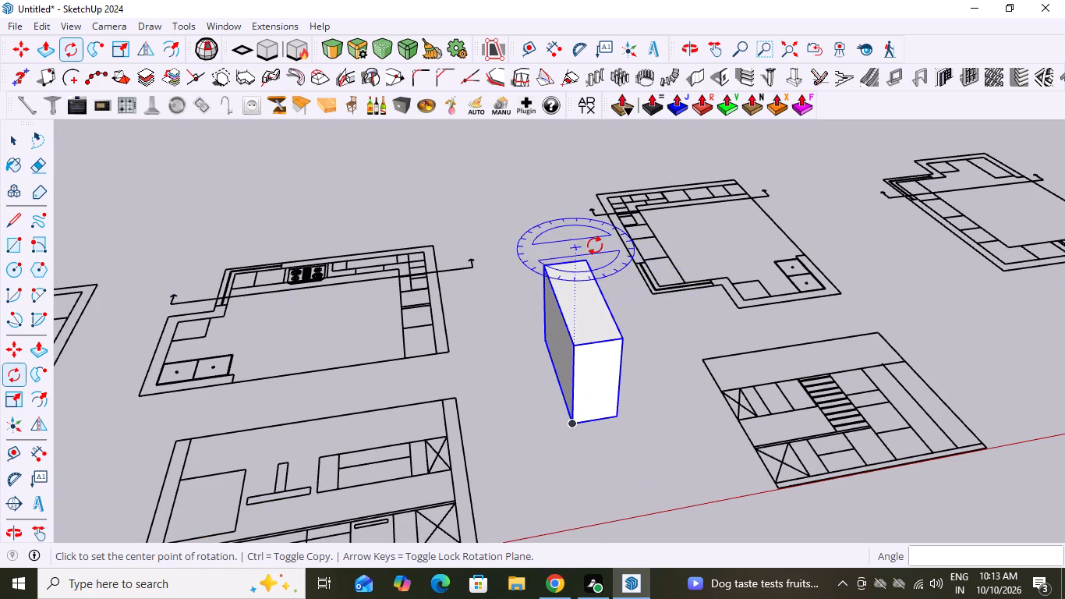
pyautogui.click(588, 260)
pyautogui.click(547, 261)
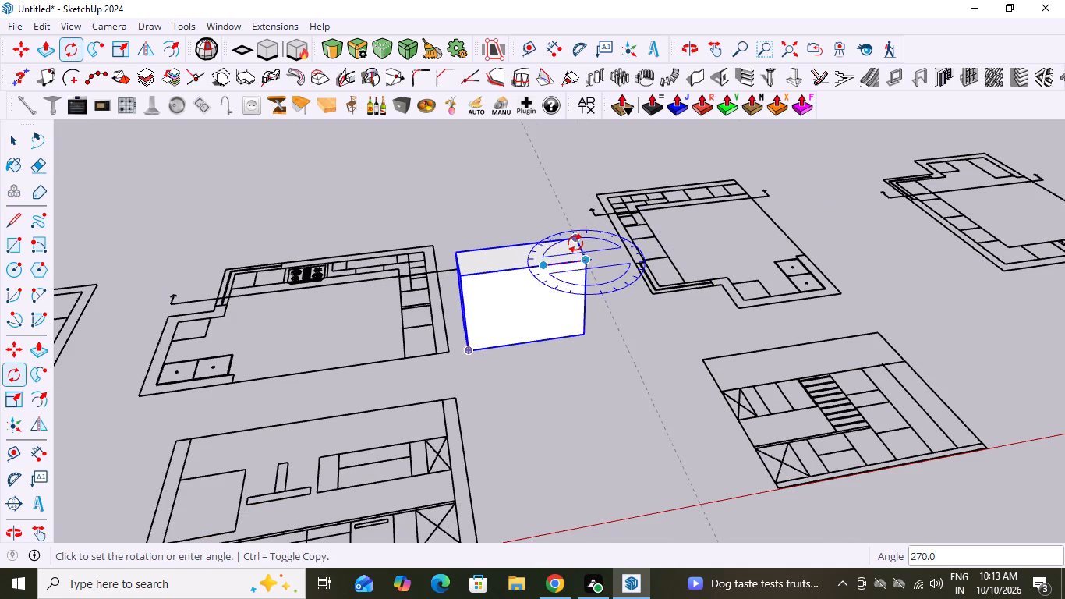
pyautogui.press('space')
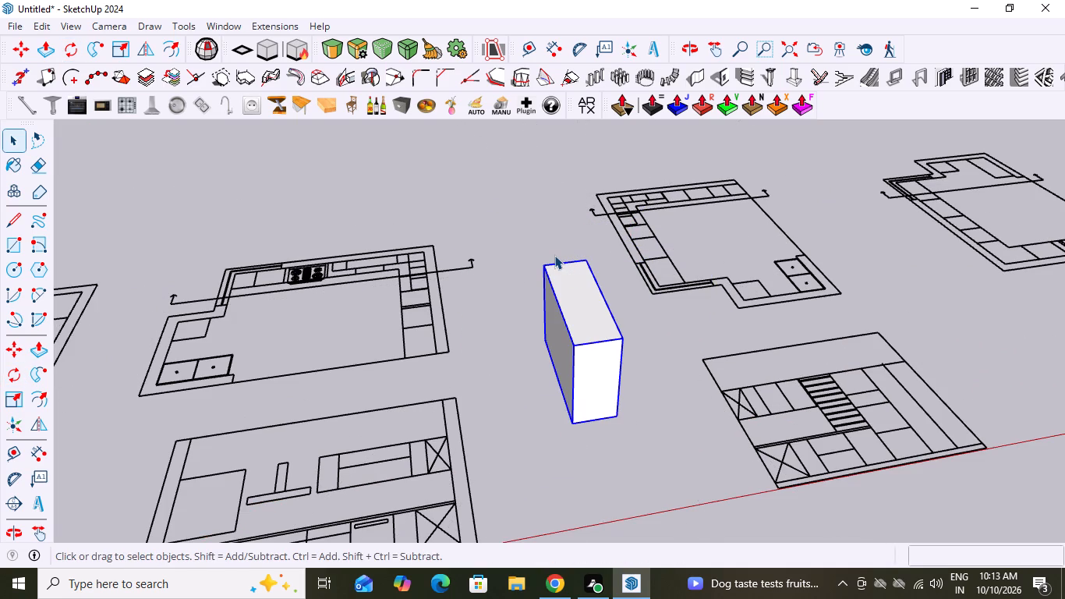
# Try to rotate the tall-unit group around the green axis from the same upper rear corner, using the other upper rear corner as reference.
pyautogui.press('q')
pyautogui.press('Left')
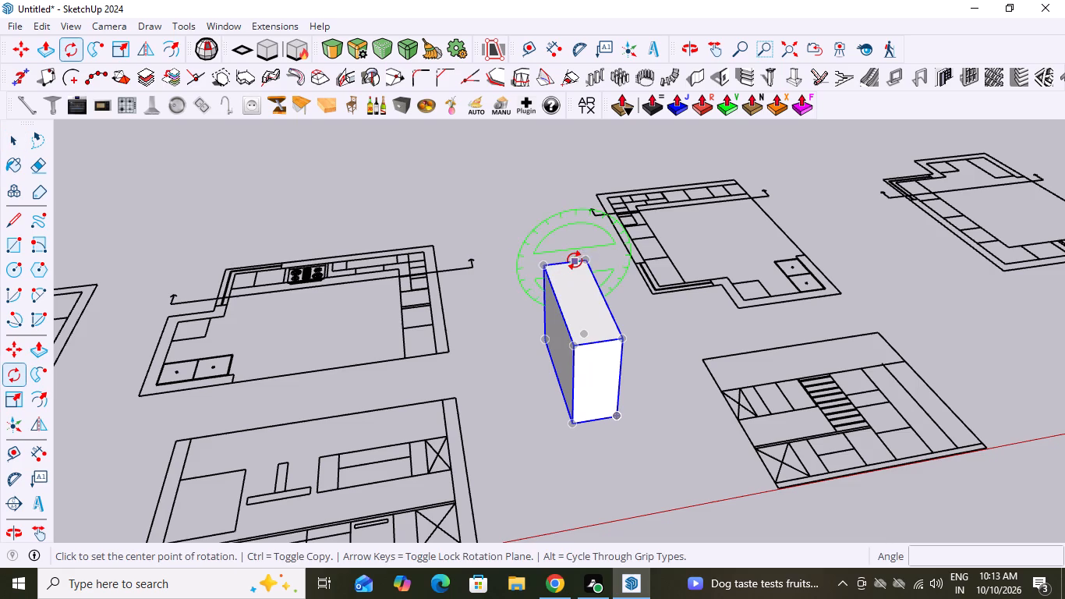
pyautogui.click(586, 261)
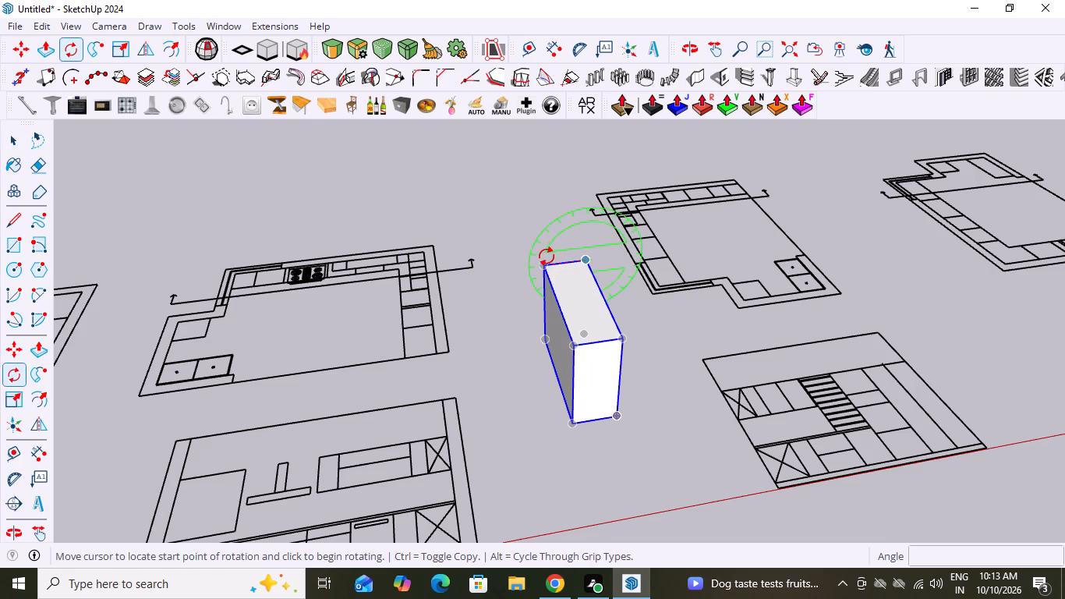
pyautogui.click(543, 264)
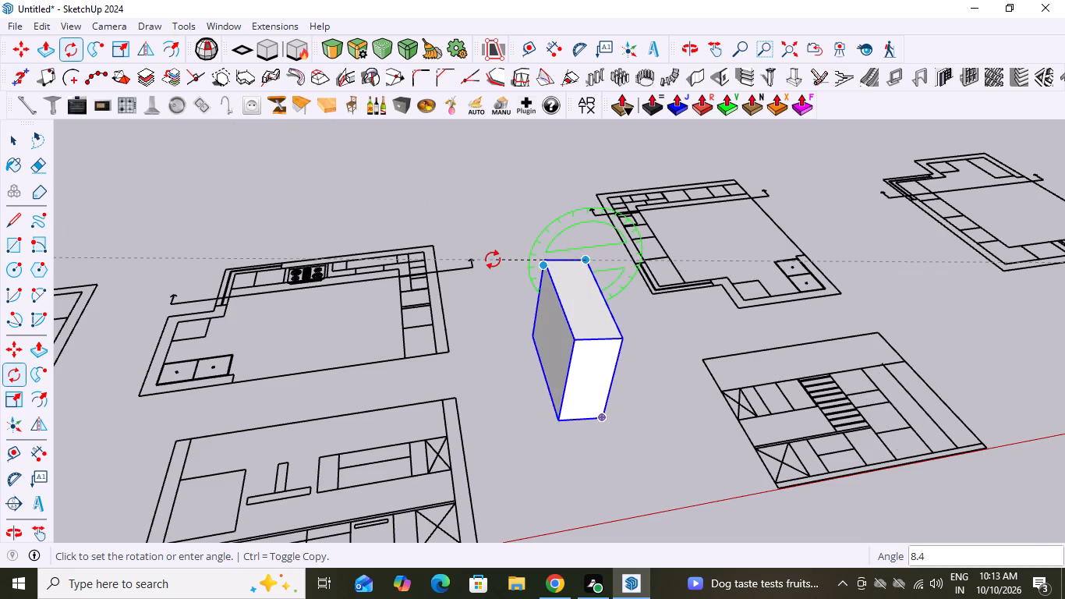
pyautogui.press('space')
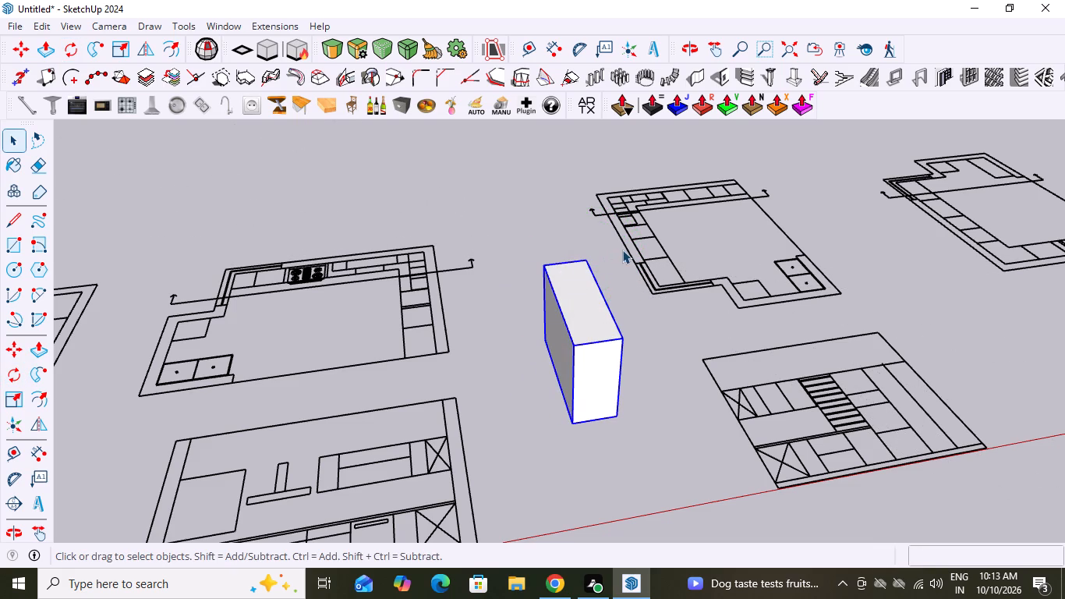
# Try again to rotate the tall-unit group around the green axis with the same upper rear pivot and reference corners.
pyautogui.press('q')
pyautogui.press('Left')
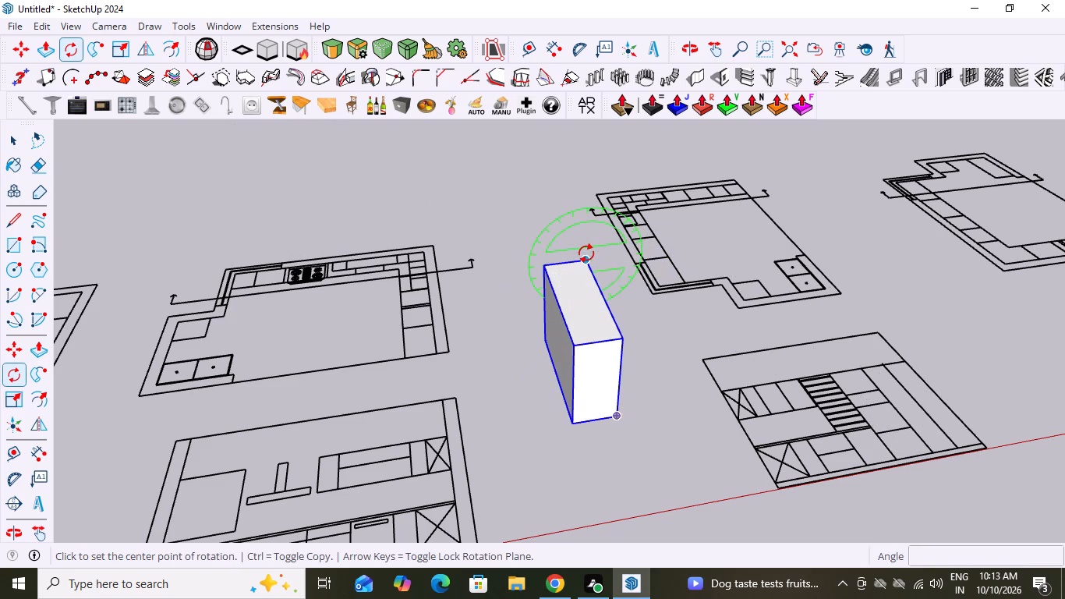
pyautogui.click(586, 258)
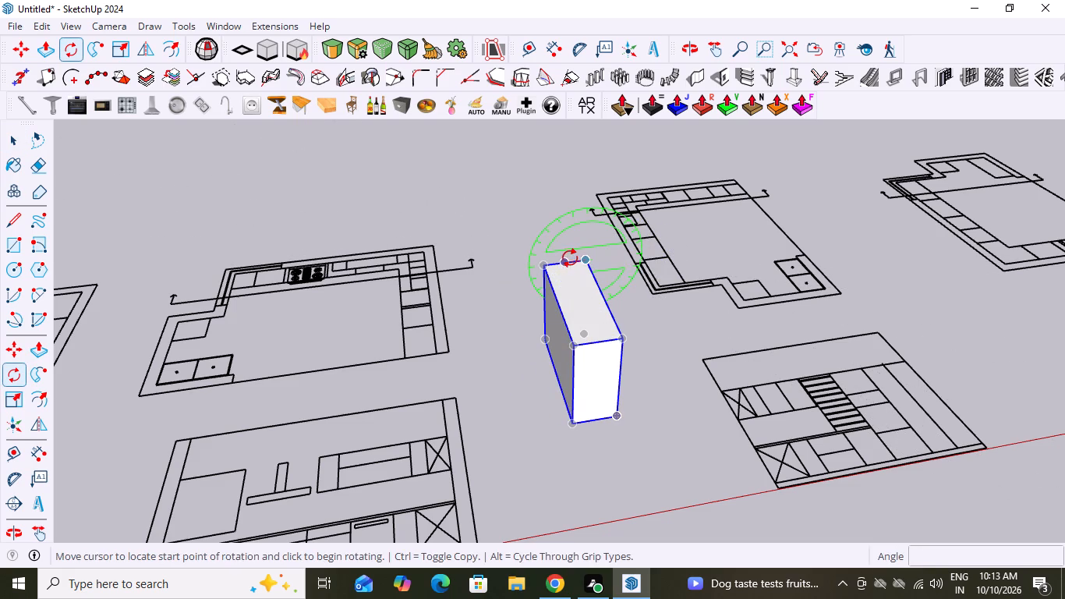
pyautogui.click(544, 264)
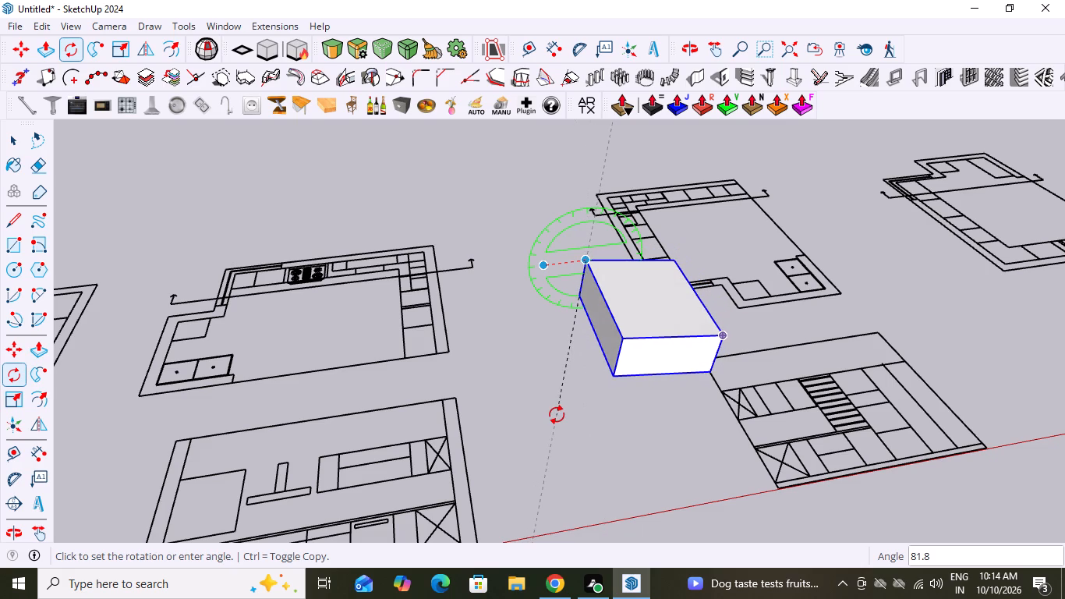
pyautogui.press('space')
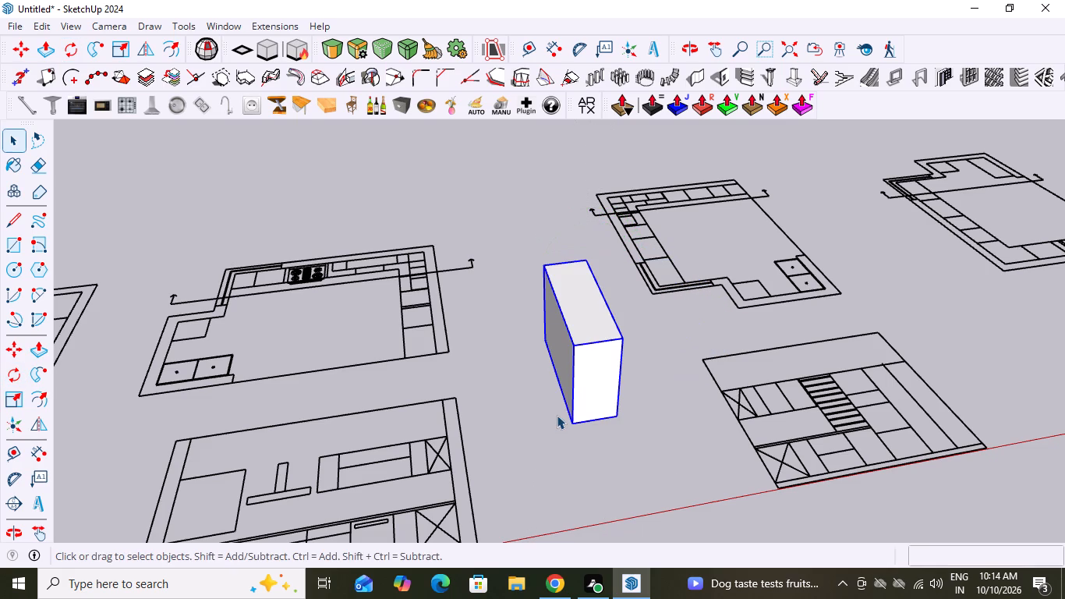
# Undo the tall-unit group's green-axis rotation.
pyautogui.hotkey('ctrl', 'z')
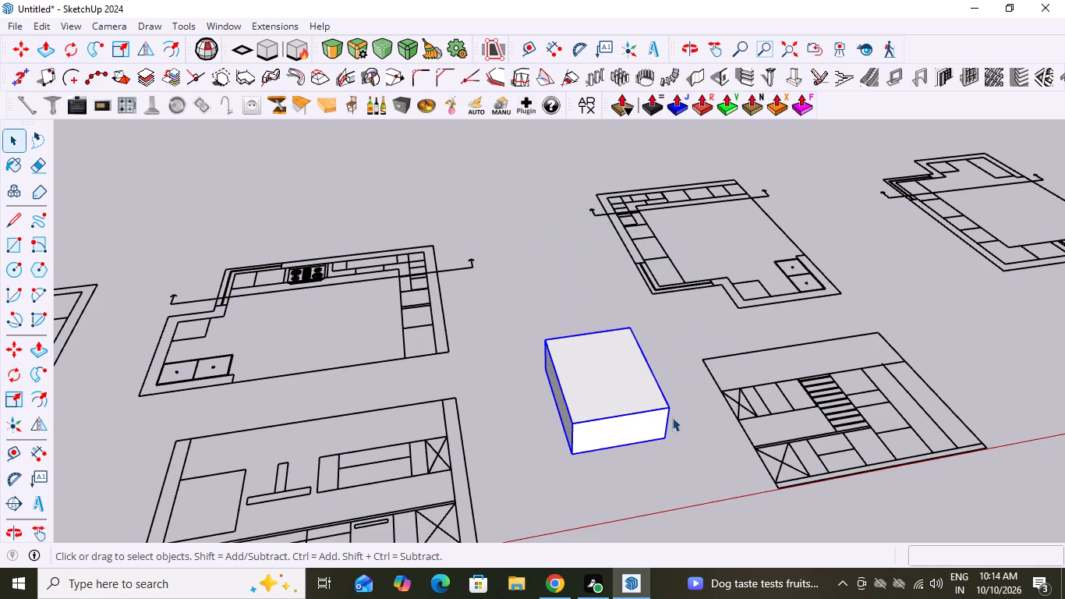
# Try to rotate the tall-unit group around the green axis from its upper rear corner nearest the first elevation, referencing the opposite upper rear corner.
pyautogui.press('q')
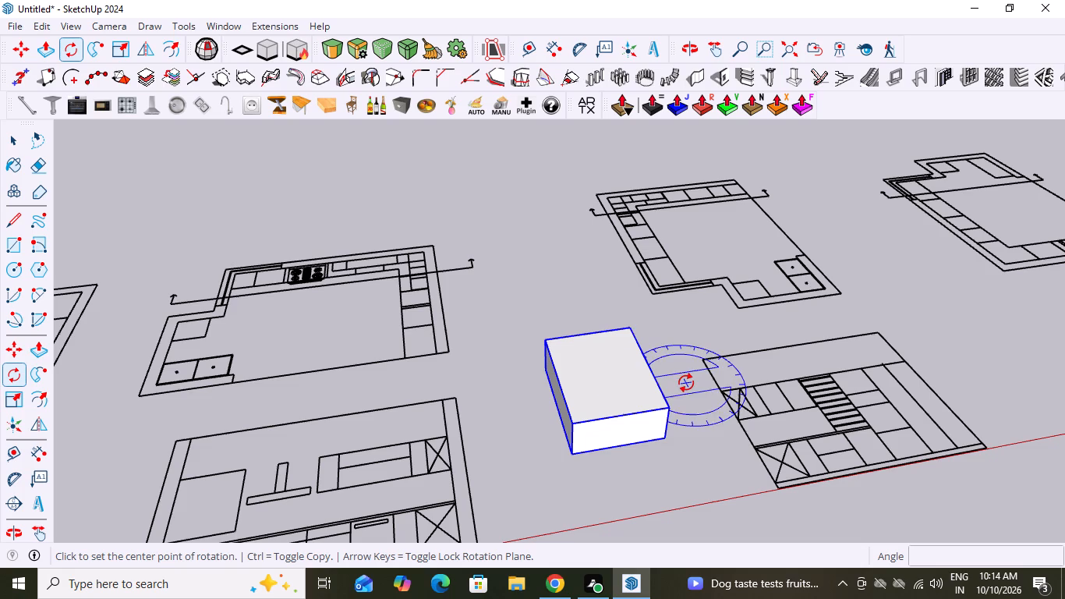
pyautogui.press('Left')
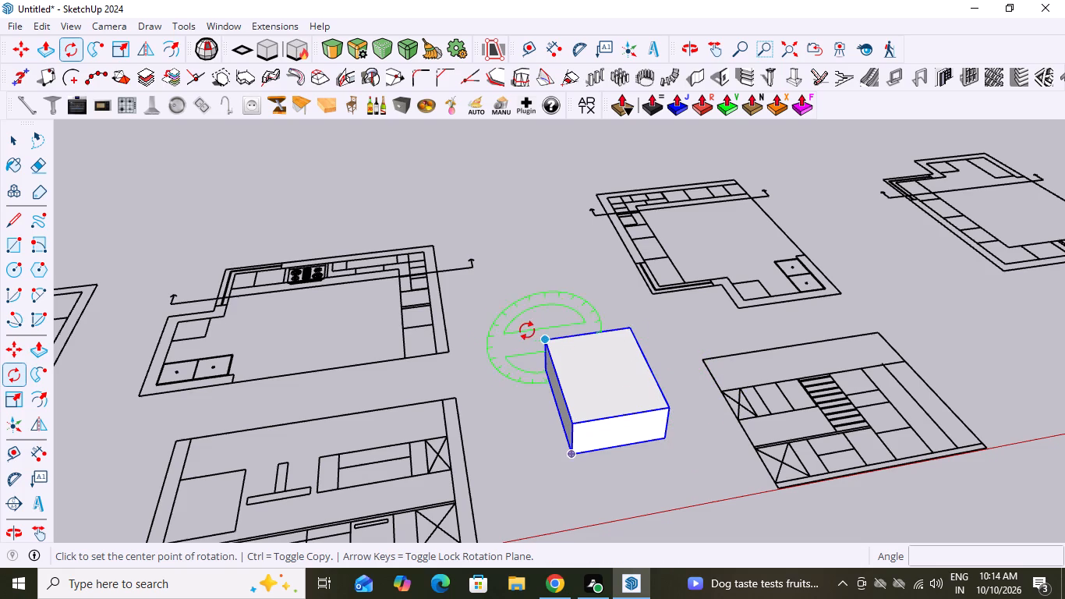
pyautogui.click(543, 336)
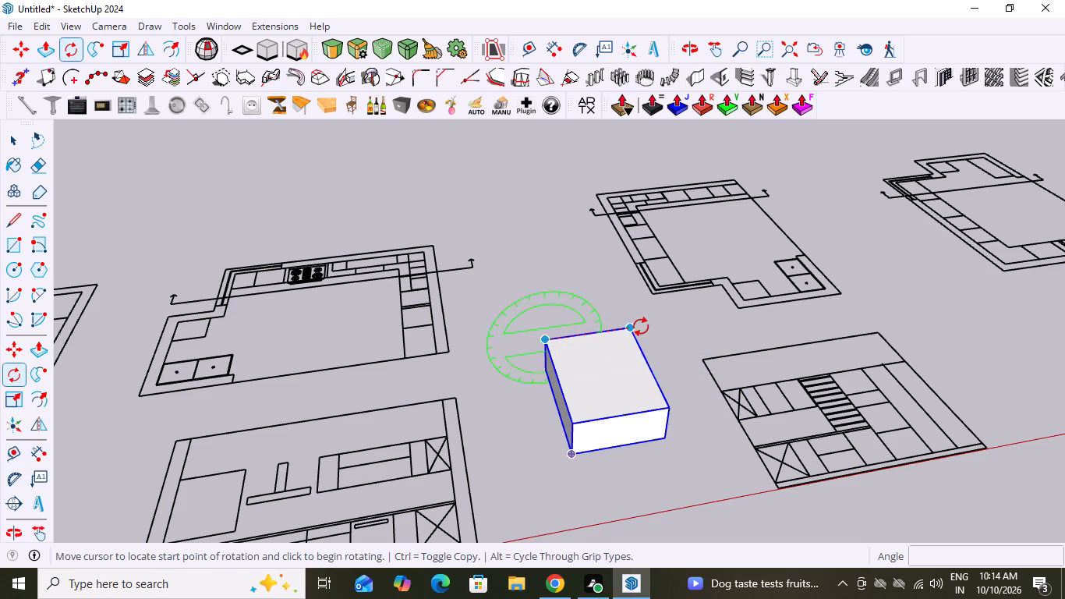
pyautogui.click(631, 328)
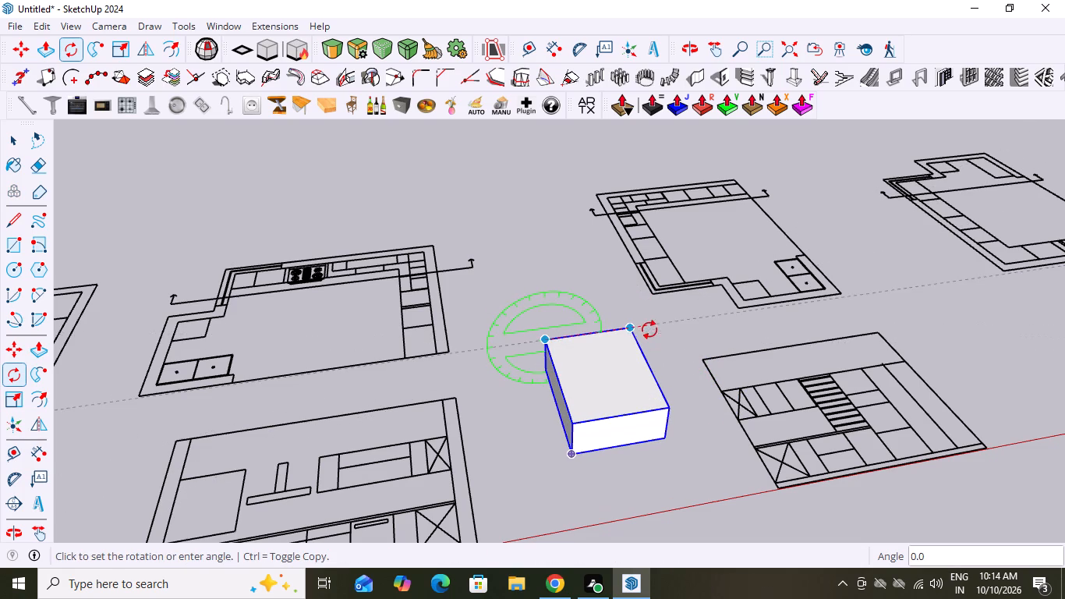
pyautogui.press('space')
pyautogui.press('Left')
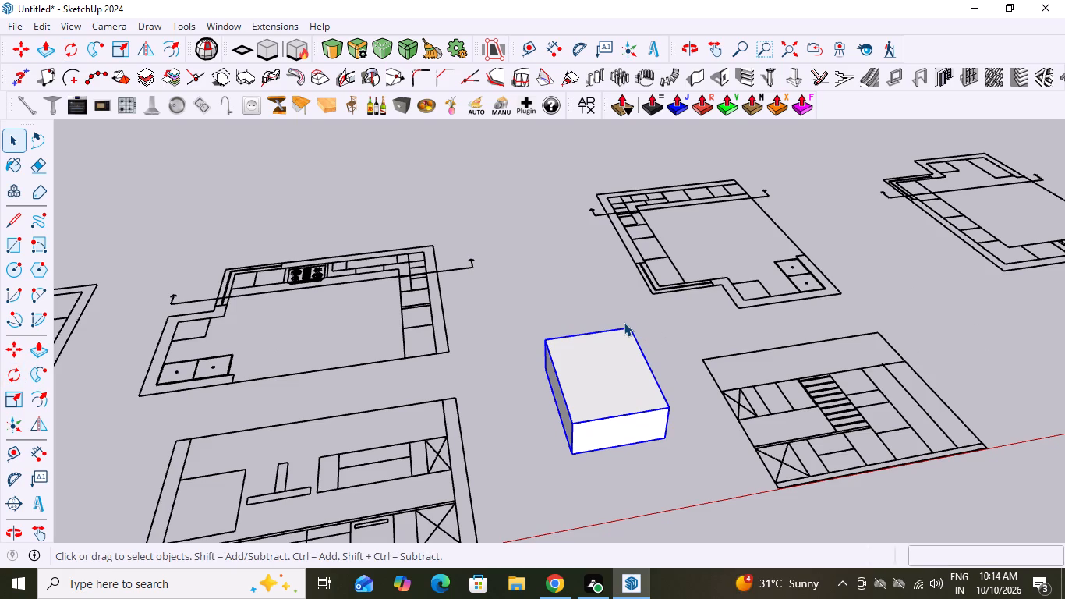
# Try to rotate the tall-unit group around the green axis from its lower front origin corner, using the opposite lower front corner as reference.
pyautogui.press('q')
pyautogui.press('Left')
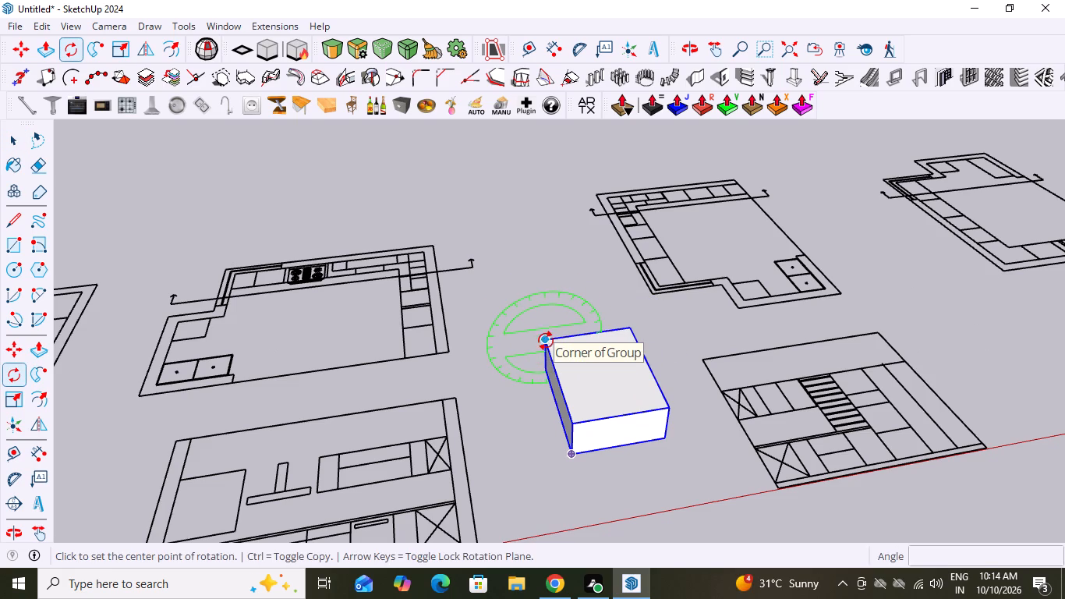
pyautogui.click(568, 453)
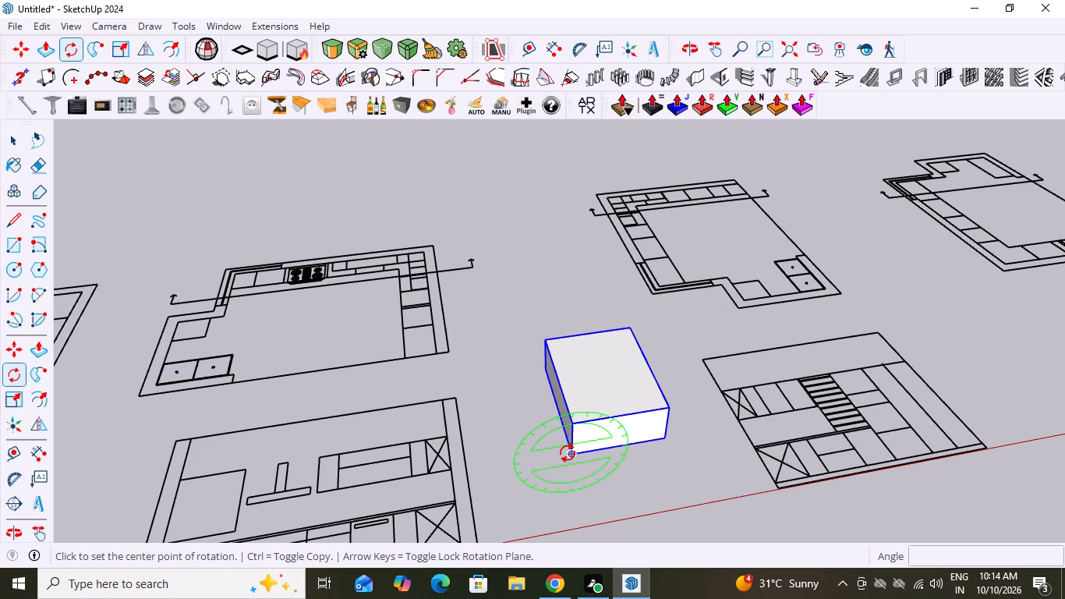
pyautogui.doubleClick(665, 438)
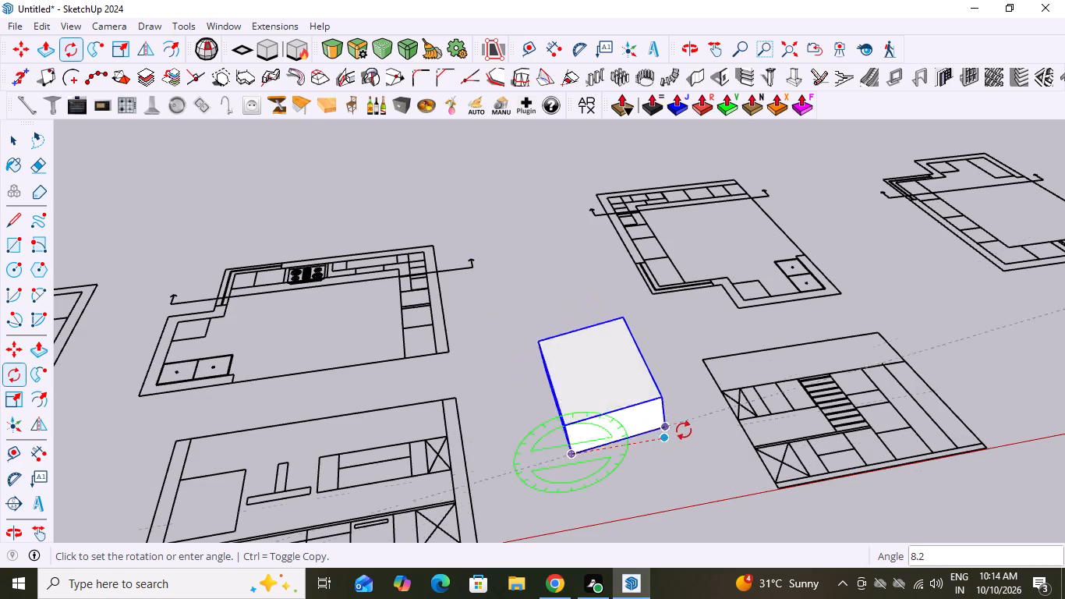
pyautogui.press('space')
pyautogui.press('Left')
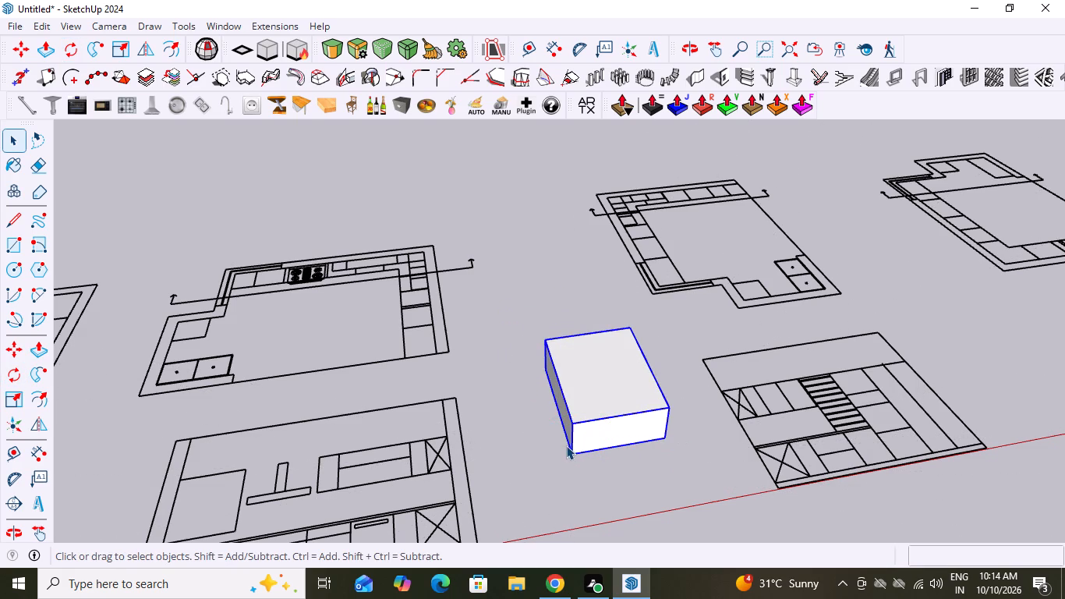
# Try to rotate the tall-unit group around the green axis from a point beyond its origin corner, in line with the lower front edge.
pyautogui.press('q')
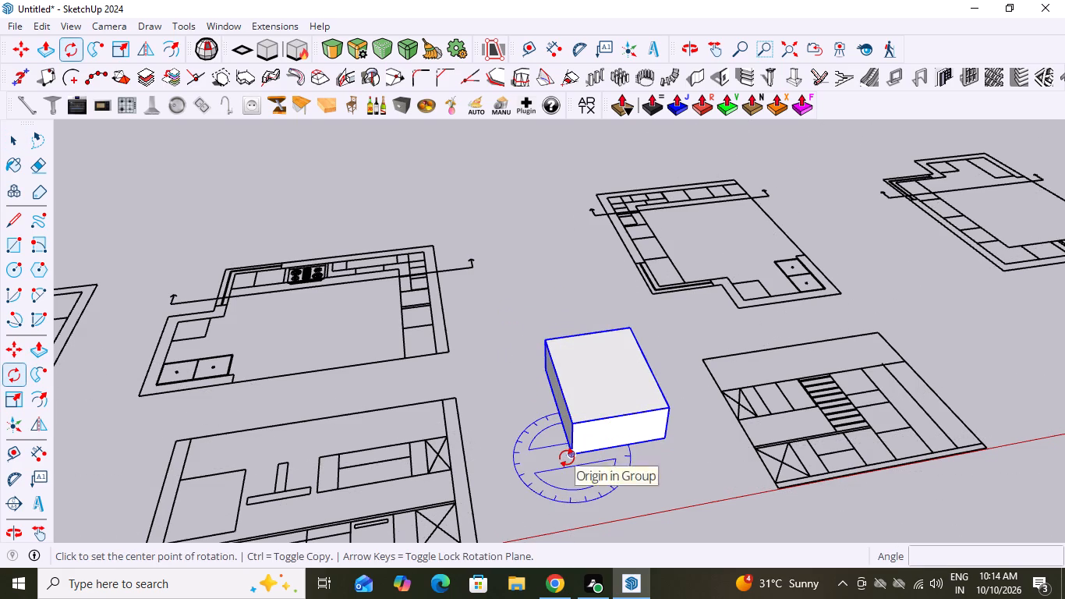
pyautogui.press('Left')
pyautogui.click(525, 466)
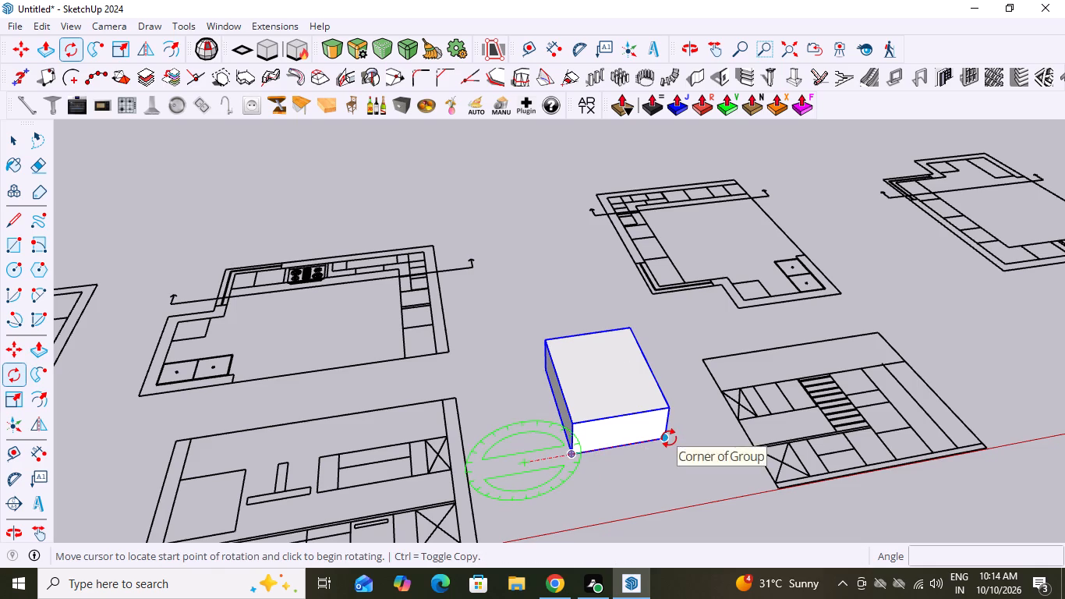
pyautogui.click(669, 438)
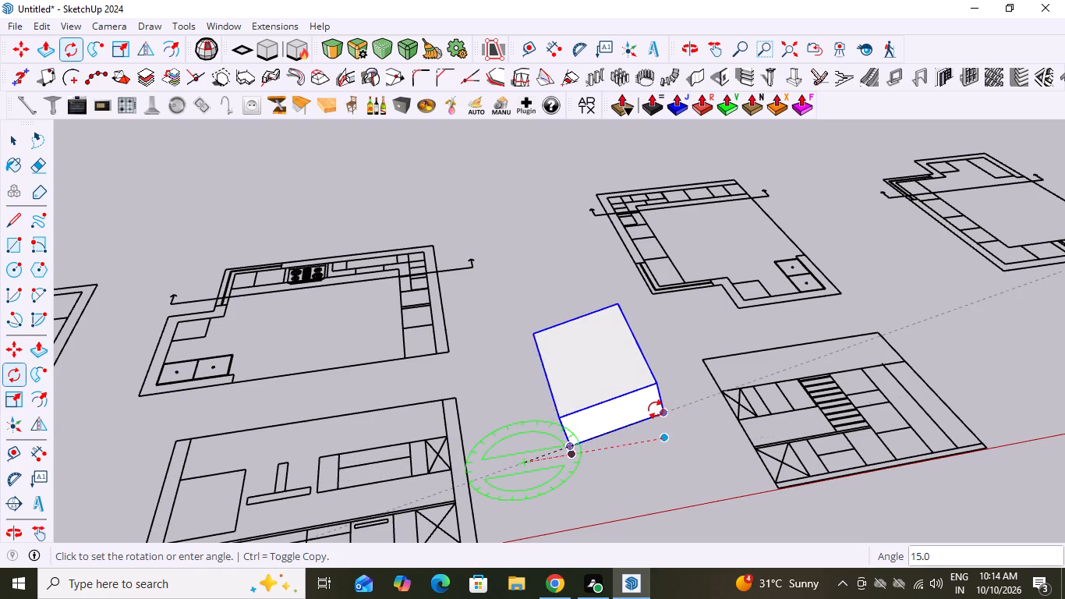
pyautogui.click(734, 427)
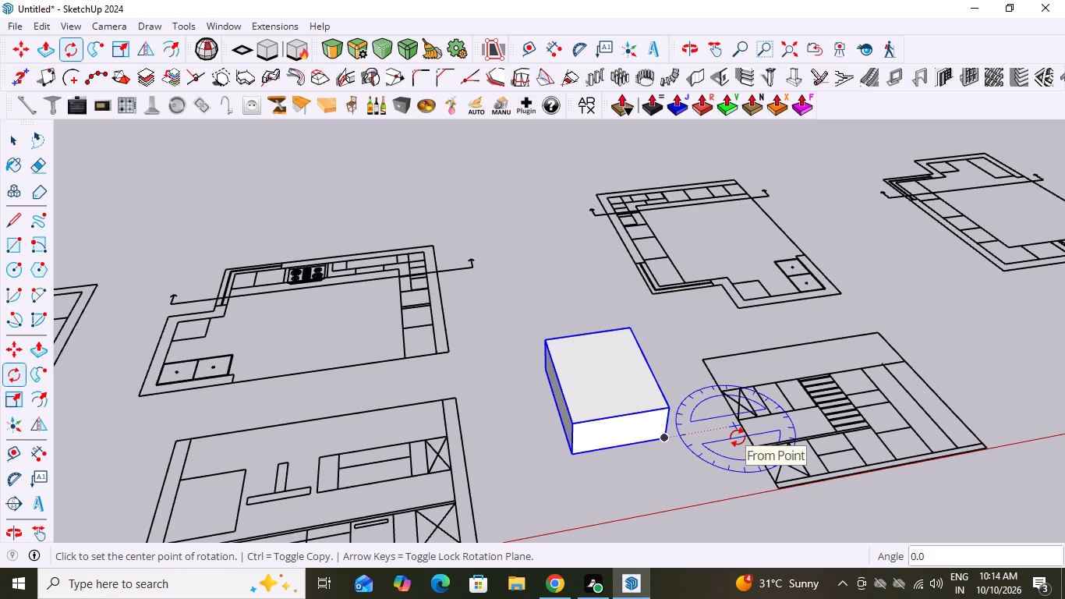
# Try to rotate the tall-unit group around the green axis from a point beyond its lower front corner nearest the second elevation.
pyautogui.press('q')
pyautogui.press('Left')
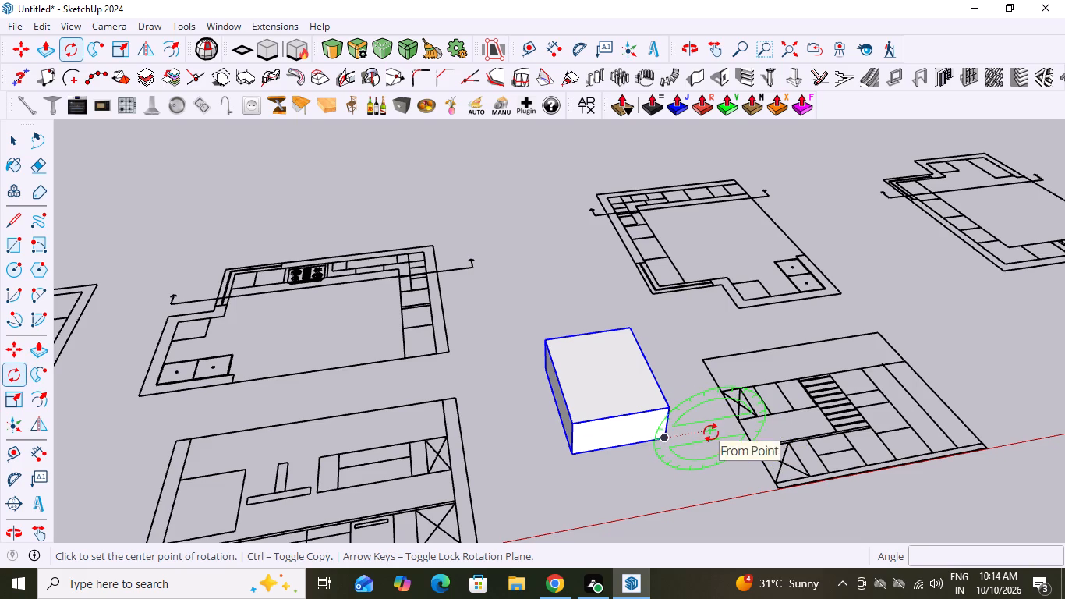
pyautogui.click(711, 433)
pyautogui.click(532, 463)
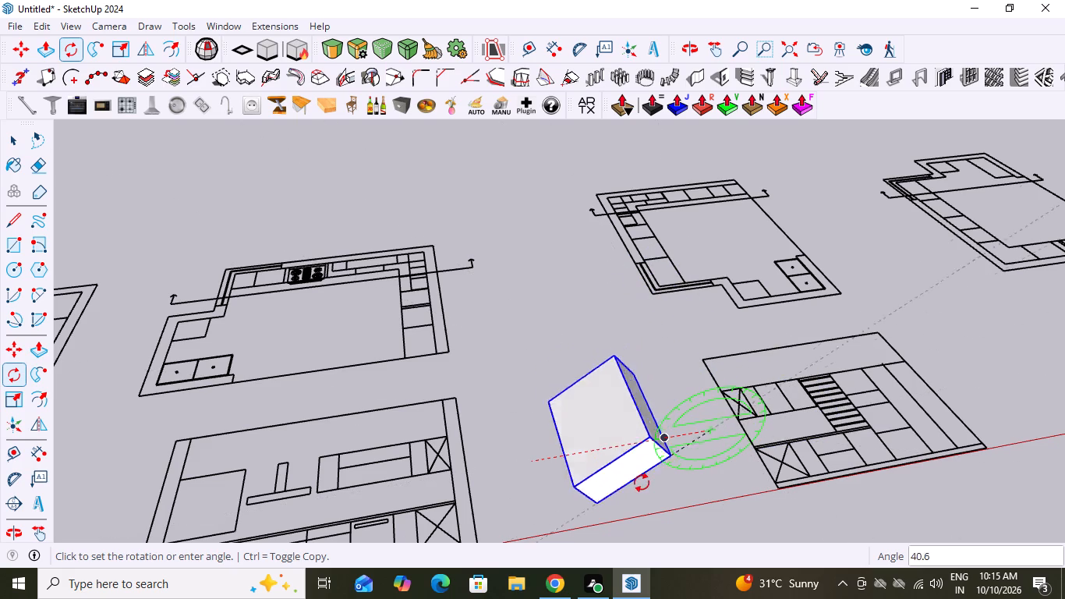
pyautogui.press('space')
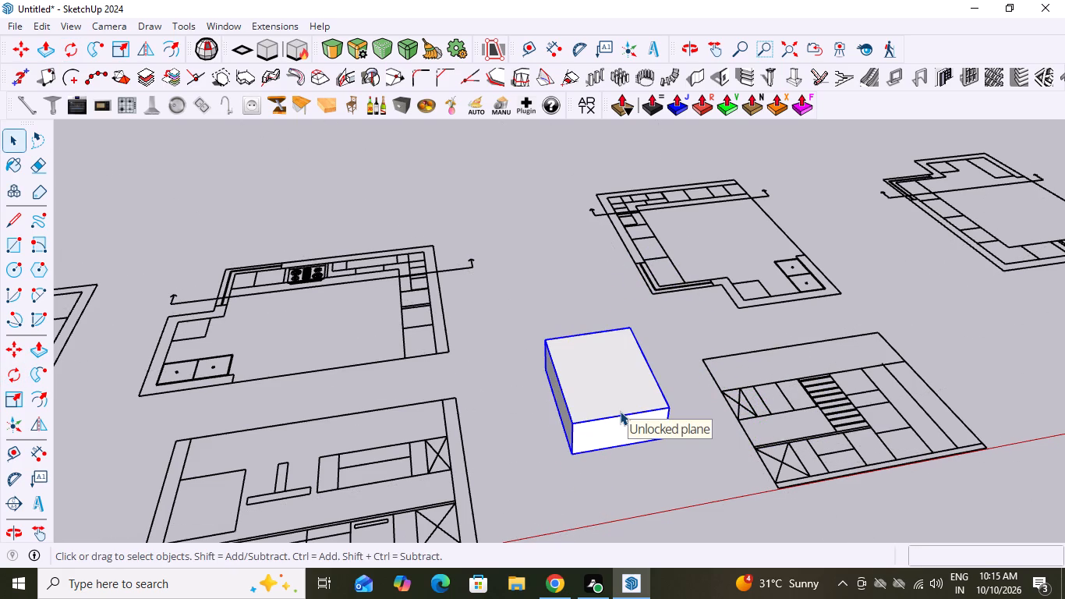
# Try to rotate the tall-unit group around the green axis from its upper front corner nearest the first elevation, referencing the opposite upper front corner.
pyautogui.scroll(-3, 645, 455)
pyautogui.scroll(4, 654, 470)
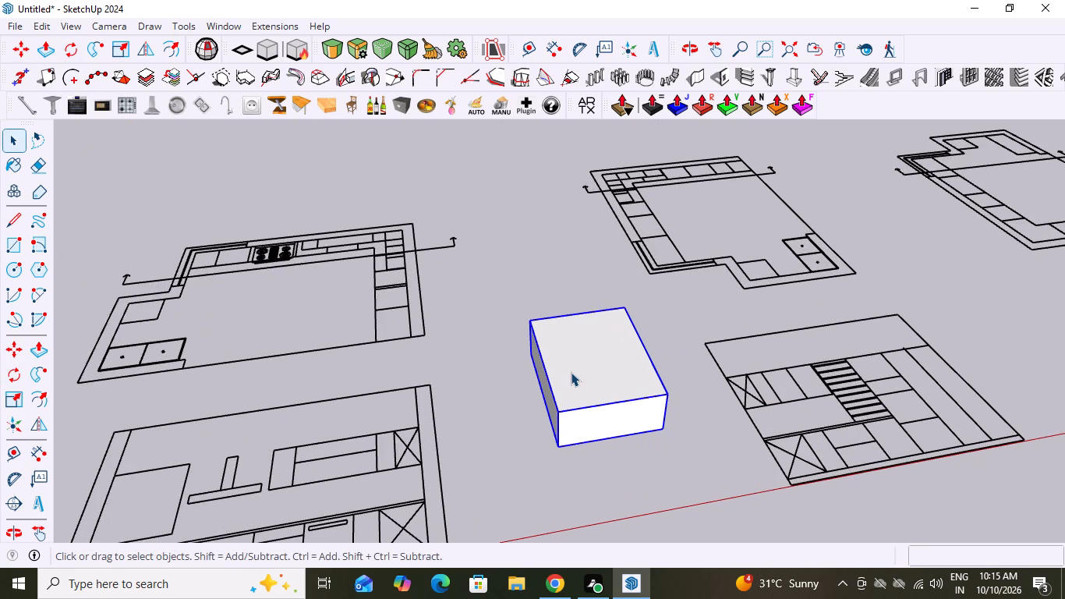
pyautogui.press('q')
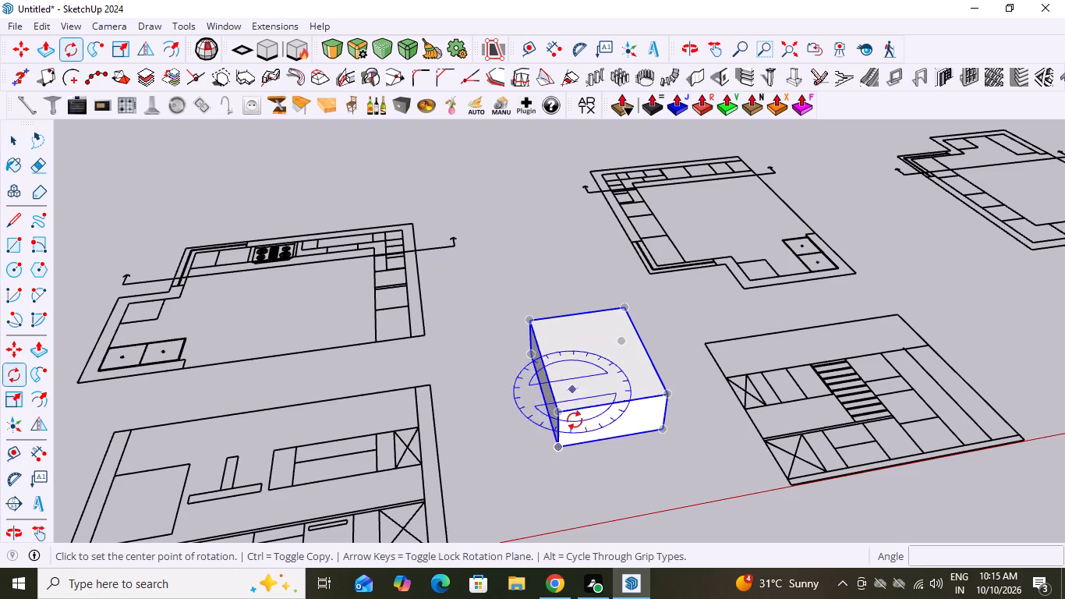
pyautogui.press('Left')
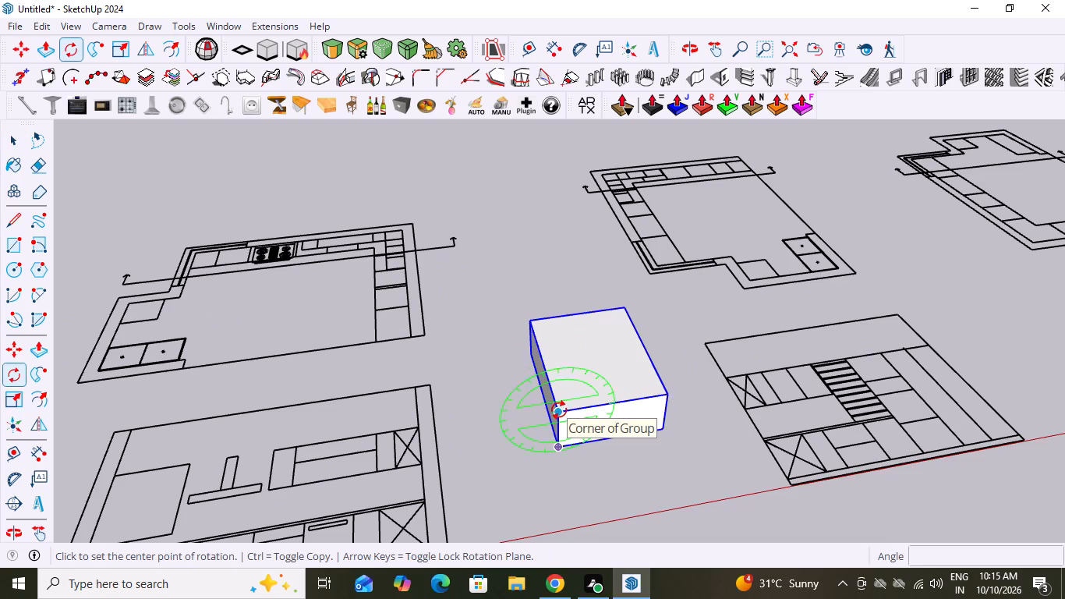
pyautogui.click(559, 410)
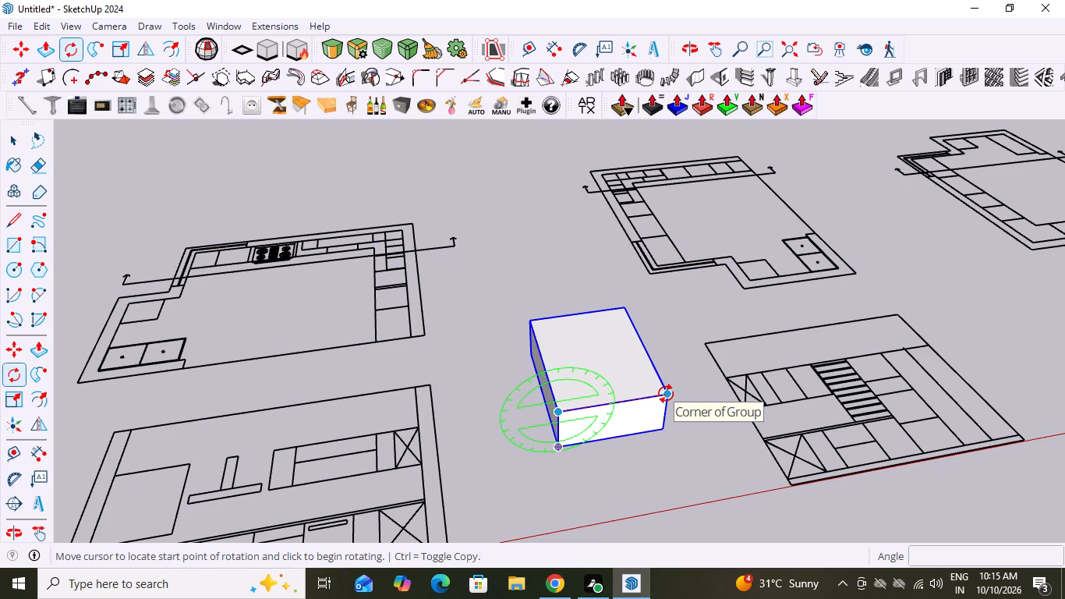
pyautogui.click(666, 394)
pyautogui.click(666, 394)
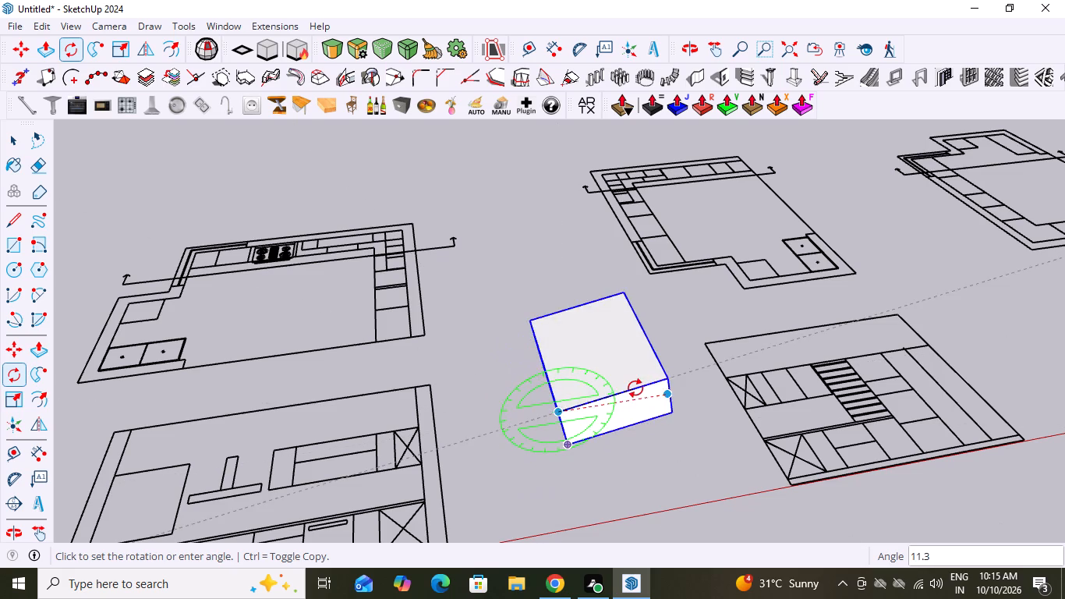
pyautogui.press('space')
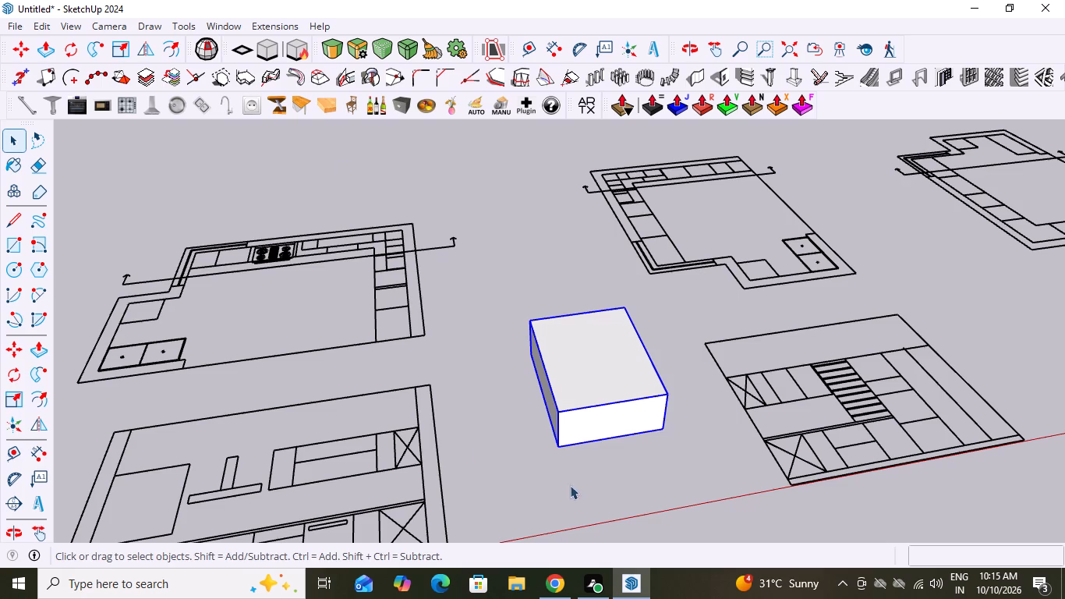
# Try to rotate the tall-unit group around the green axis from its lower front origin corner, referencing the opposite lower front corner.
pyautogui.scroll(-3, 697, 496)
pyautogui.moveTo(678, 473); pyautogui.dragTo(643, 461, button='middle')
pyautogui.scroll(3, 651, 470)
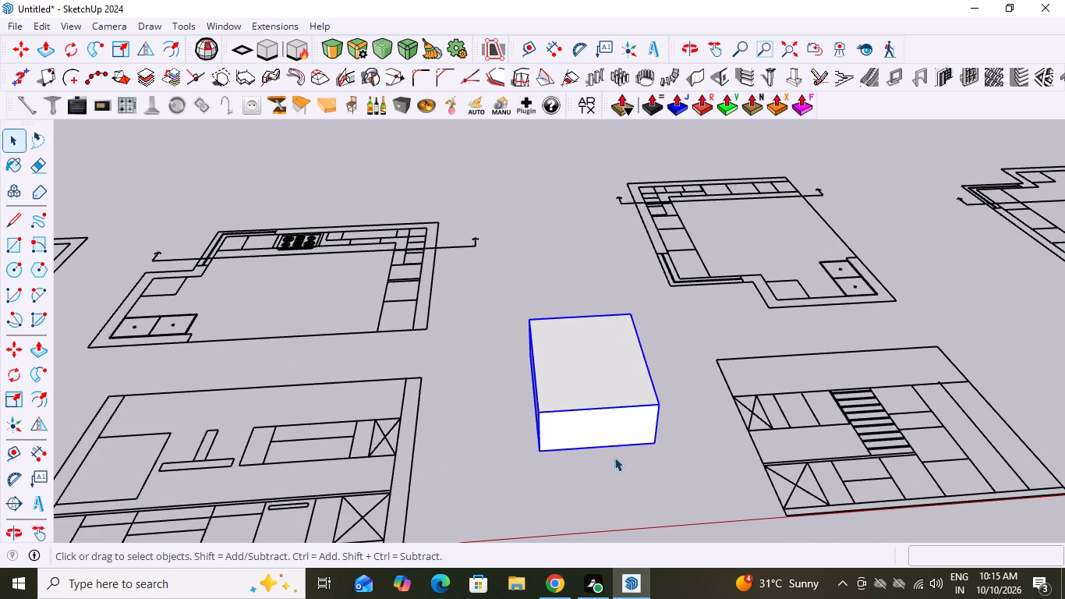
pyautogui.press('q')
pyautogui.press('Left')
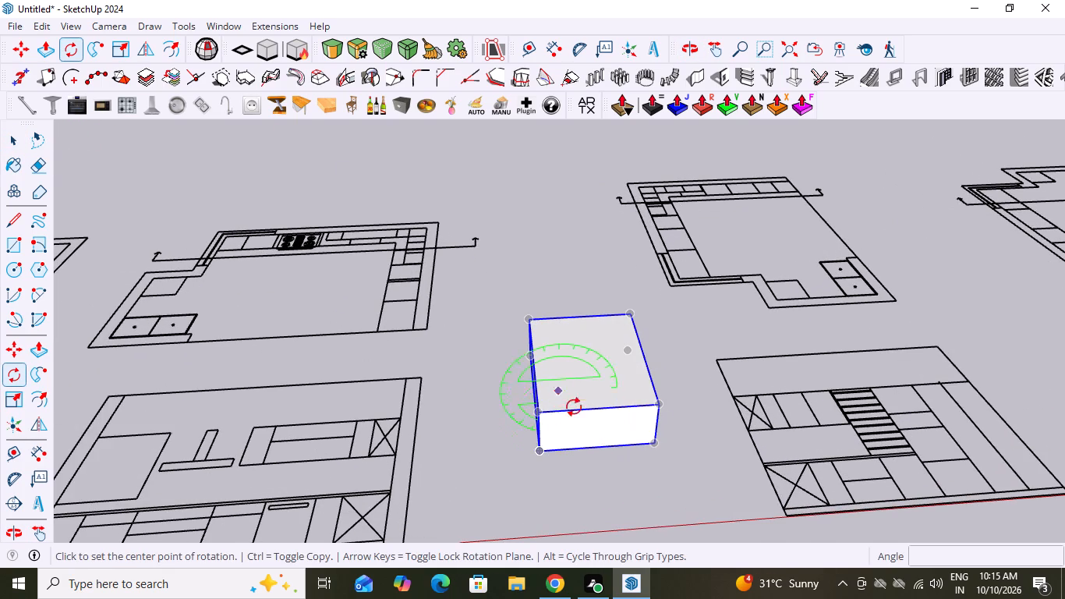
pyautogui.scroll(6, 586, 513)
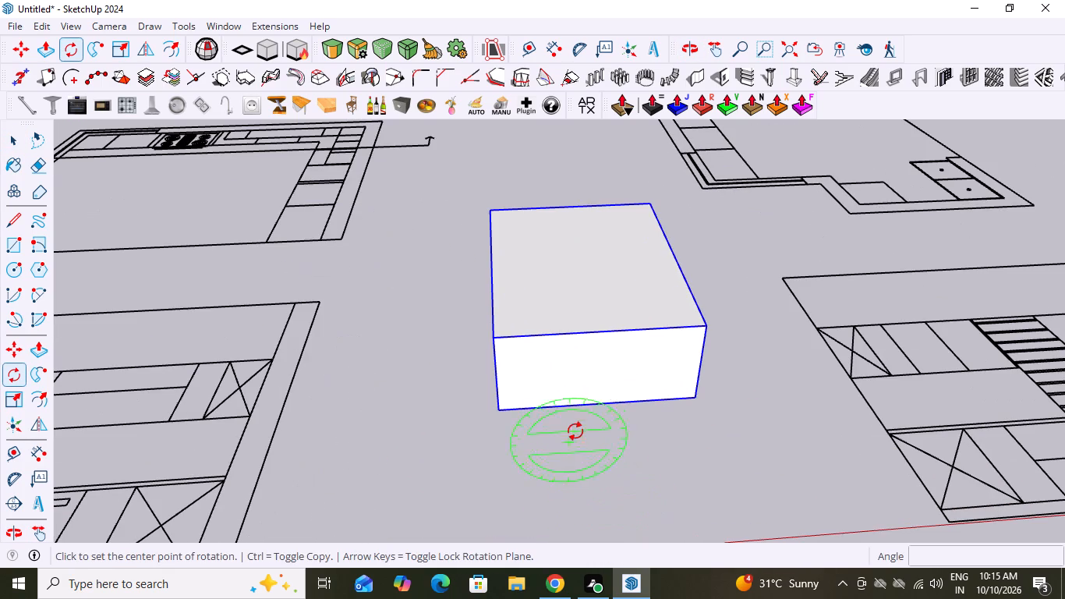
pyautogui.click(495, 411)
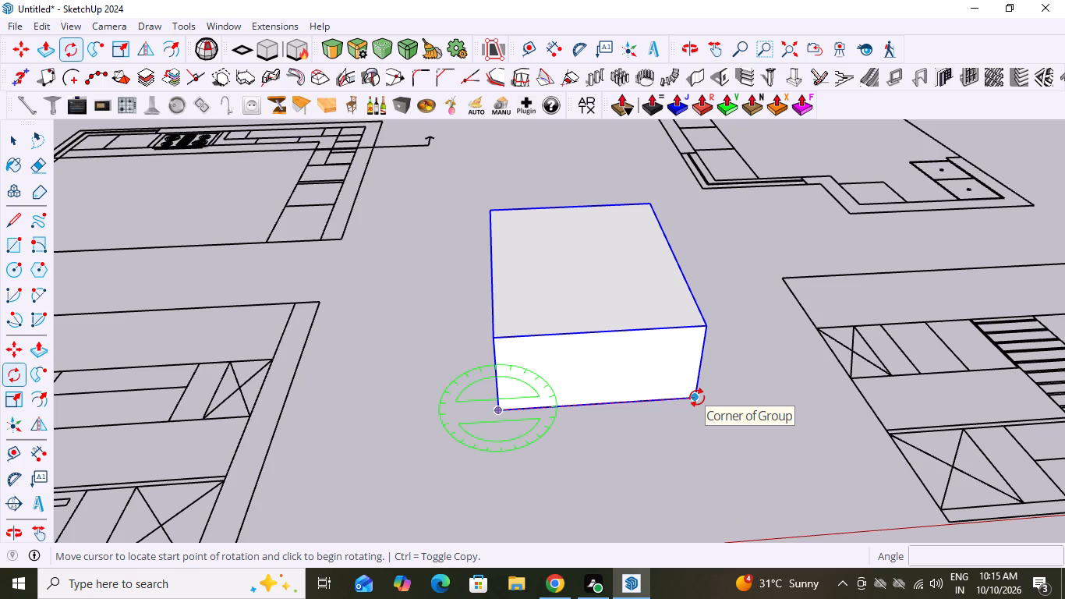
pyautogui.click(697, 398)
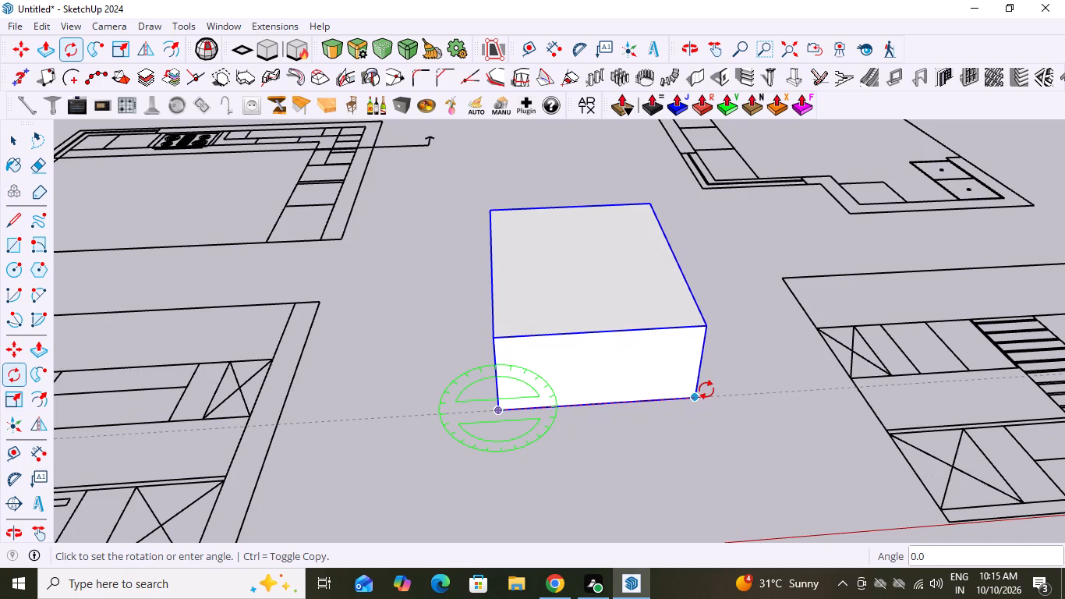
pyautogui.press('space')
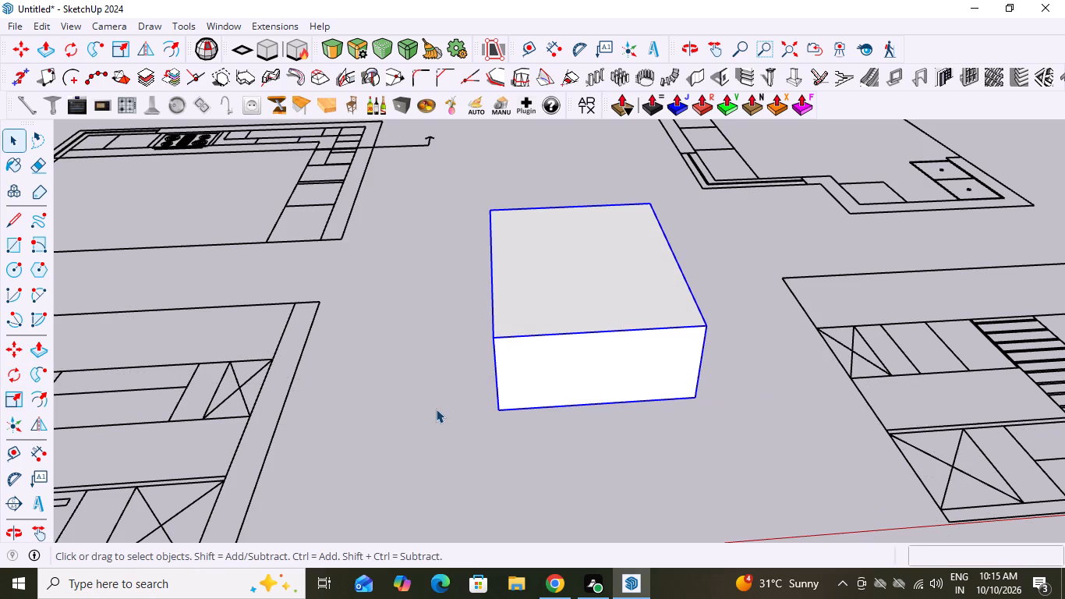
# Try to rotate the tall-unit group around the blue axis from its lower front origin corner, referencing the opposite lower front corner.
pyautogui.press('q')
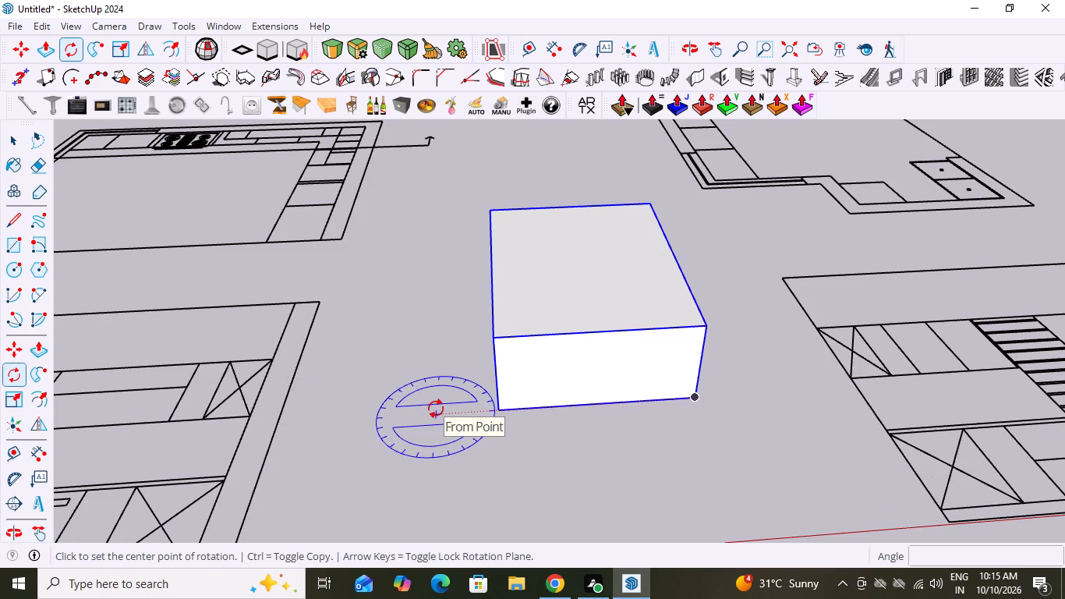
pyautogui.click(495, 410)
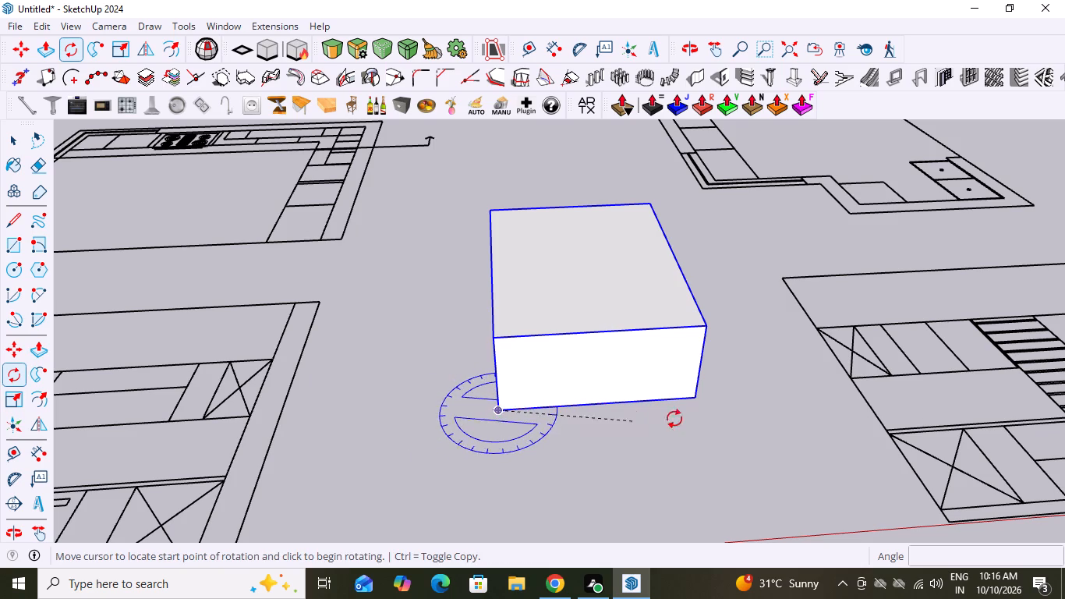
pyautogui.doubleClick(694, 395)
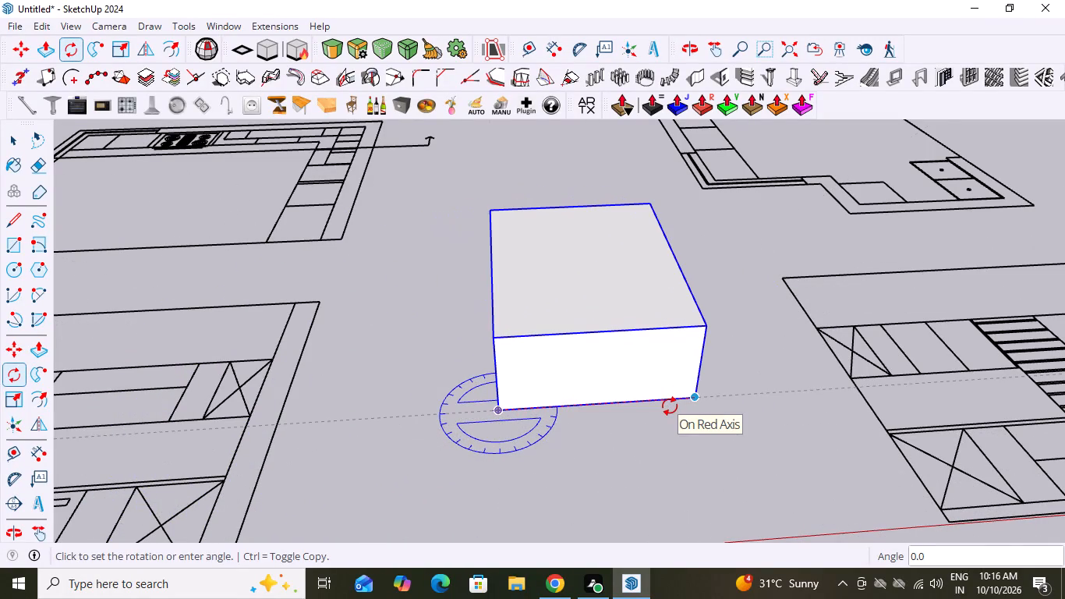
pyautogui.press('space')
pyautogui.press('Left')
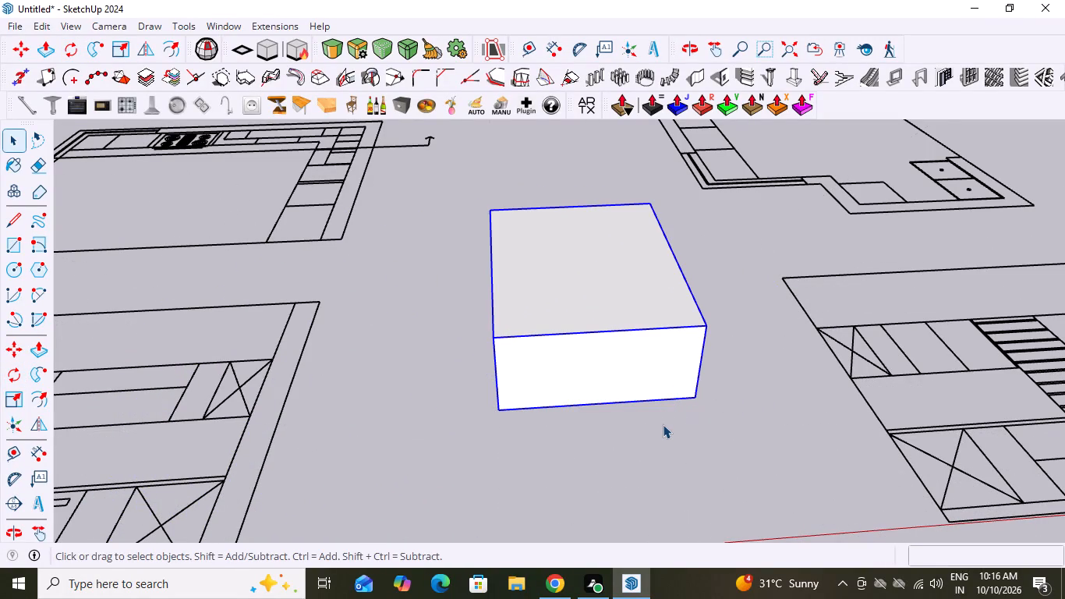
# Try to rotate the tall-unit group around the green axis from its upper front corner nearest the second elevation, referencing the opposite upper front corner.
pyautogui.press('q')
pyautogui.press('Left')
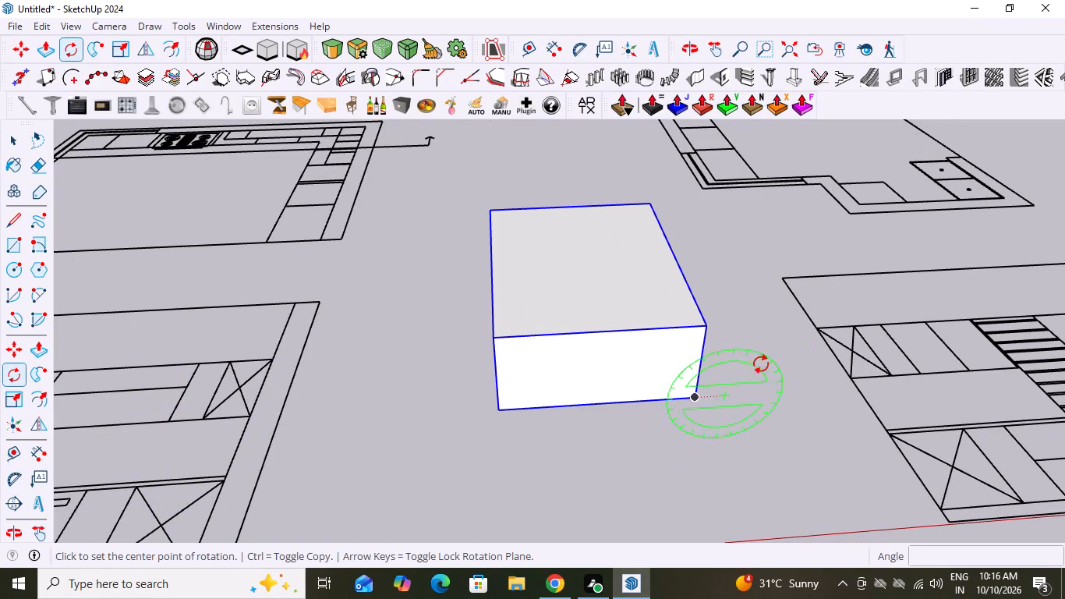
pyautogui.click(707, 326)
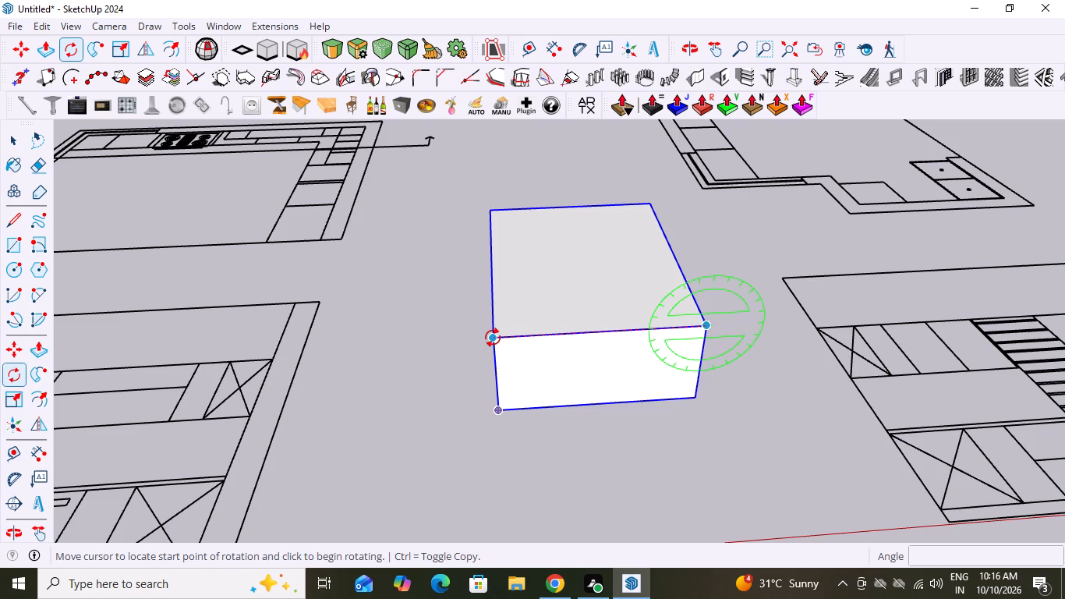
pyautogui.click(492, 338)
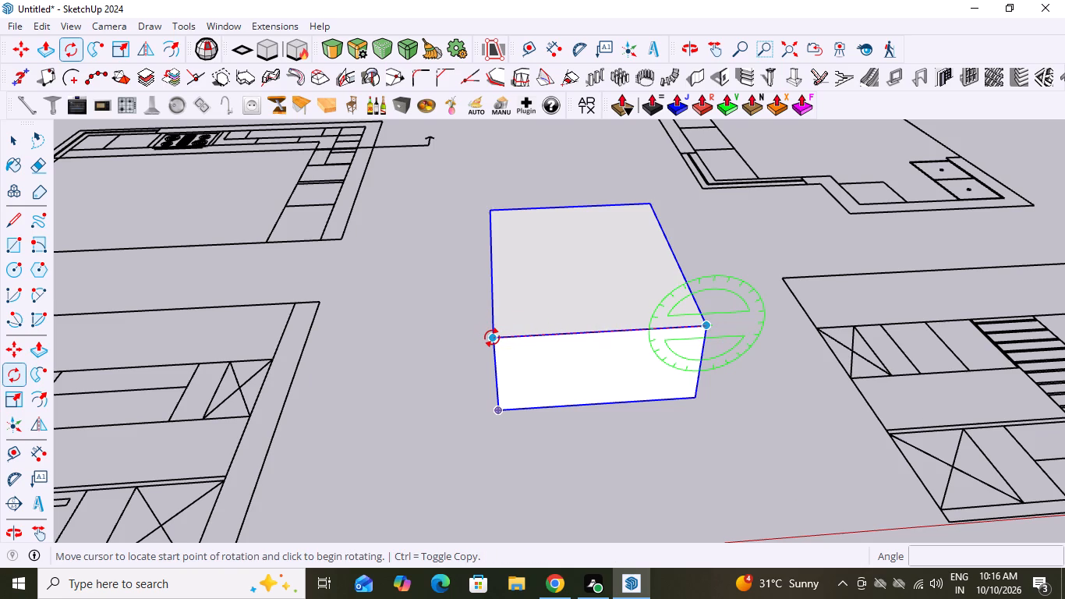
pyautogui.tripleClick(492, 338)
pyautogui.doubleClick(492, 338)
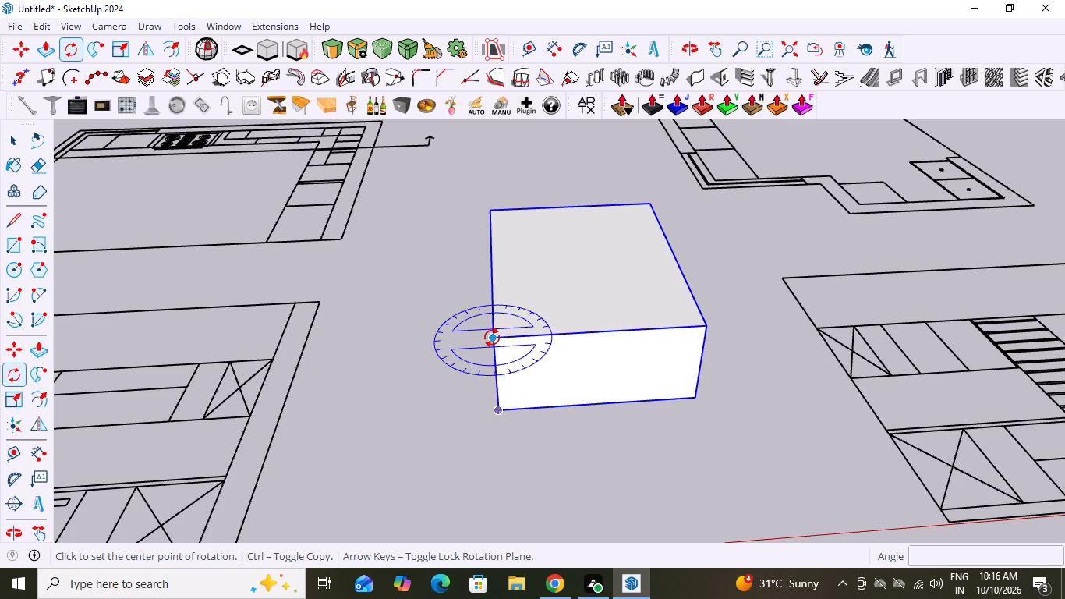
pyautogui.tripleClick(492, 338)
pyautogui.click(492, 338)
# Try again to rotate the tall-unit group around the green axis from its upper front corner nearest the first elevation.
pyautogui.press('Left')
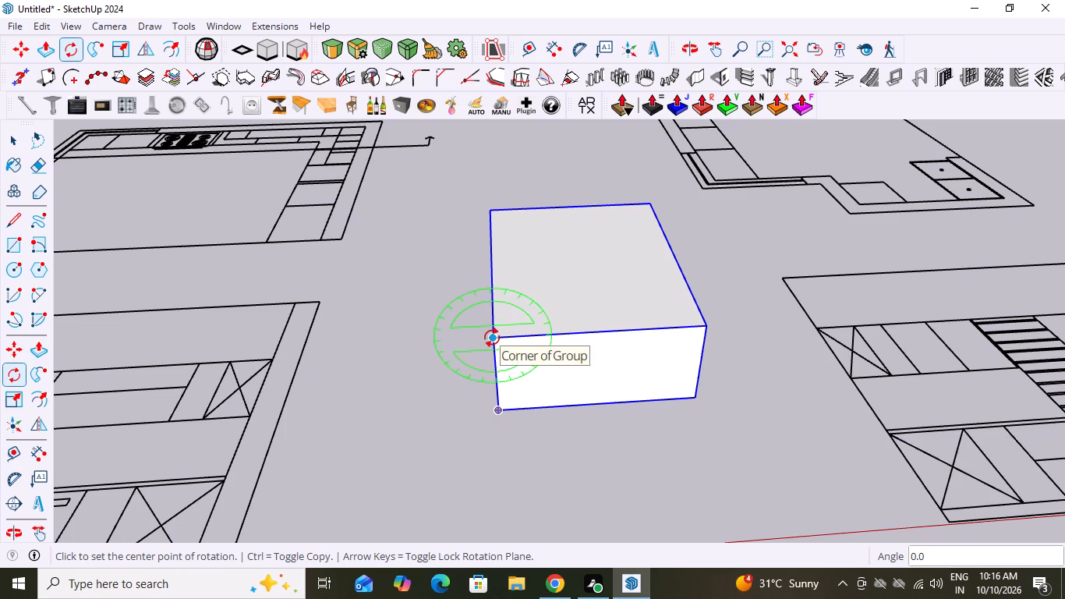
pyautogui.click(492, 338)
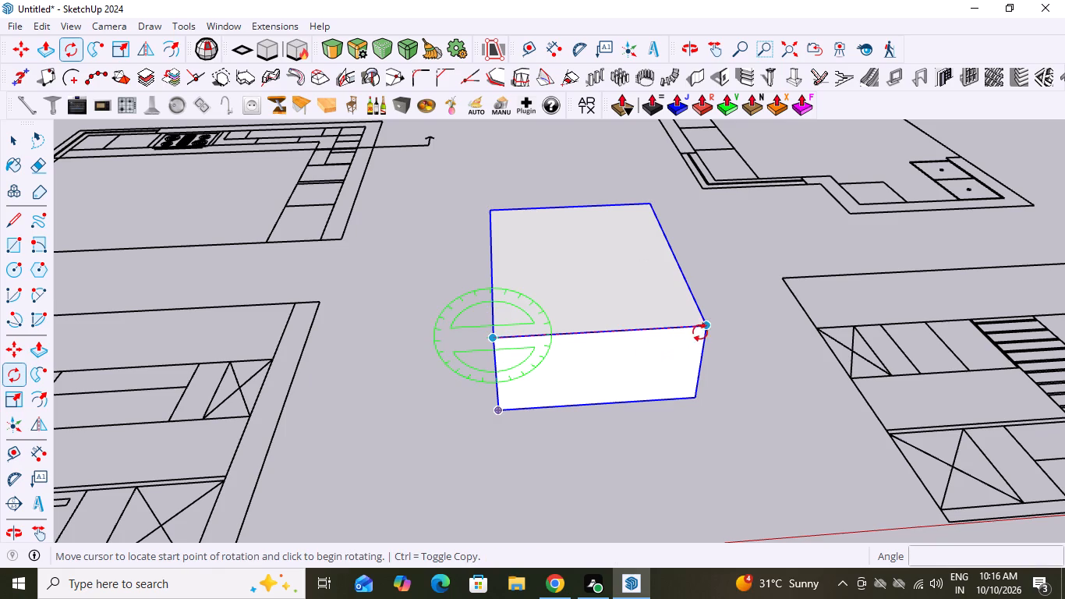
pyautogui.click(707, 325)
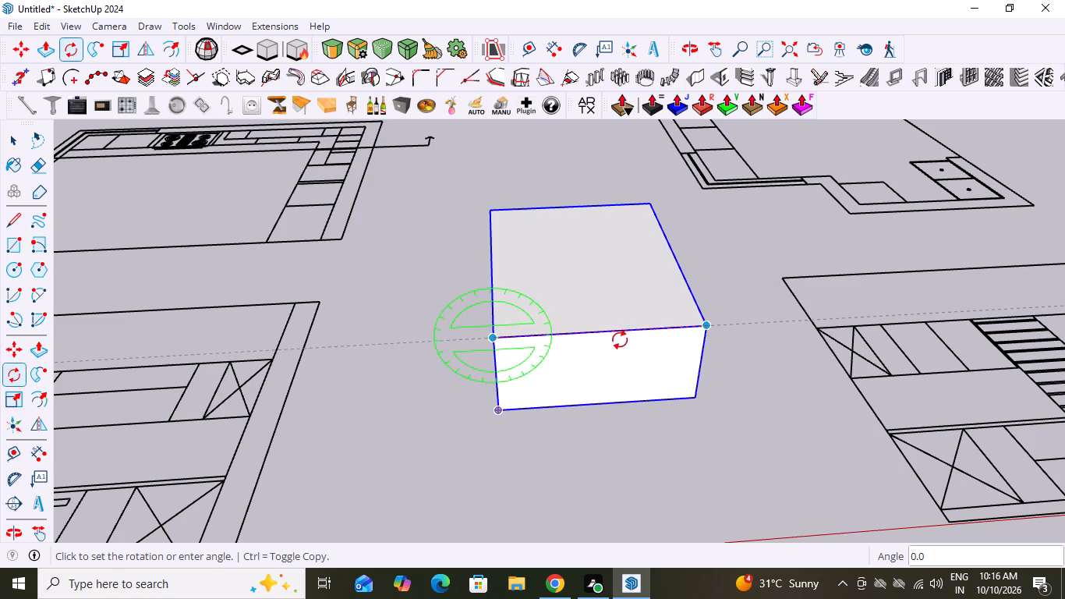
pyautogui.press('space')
# Rotate the tall-unit group 270° around the green axis from its upper rear corner nearest the second elevation, referencing the upper front corner on that side.
pyautogui.moveTo(602, 256); pyautogui.dragTo(574, 350, button='middle')
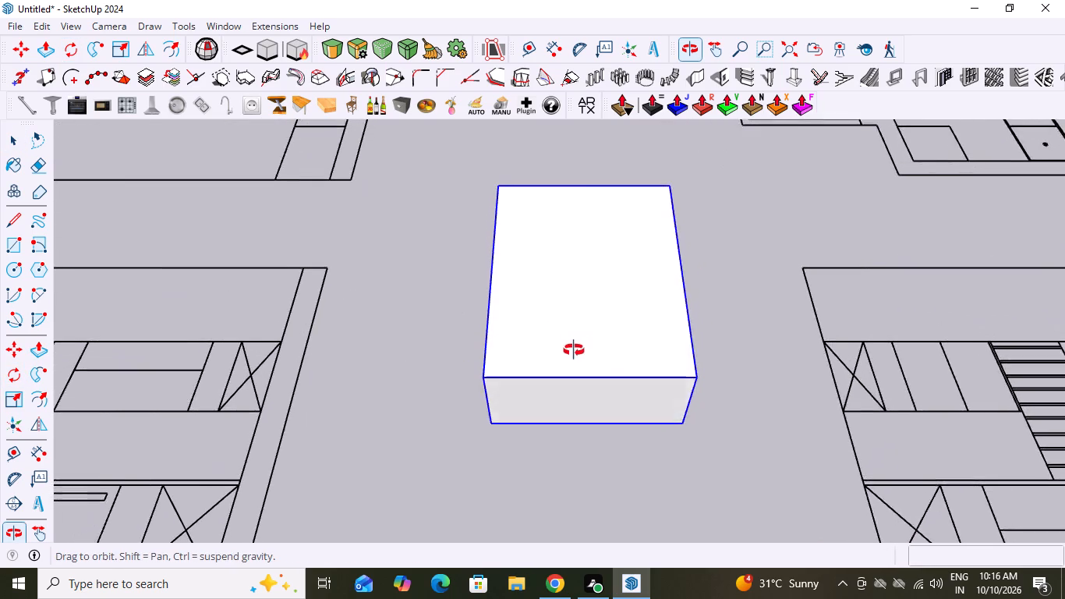
pyautogui.moveTo(574, 350); pyautogui.dragTo(560, 421, button='middle')
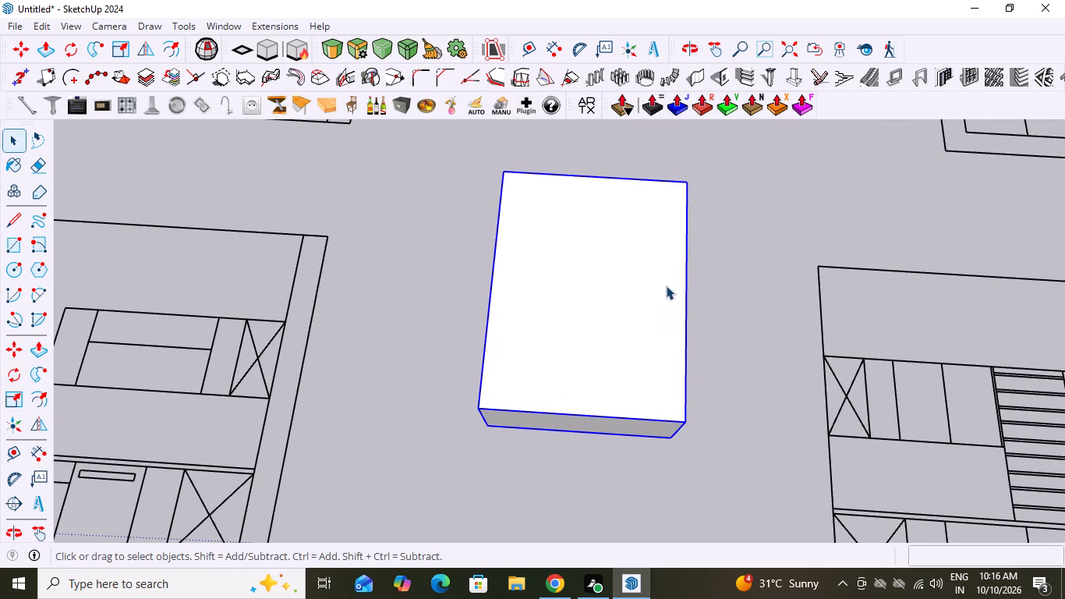
pyautogui.press('q')
pyautogui.press('Left')
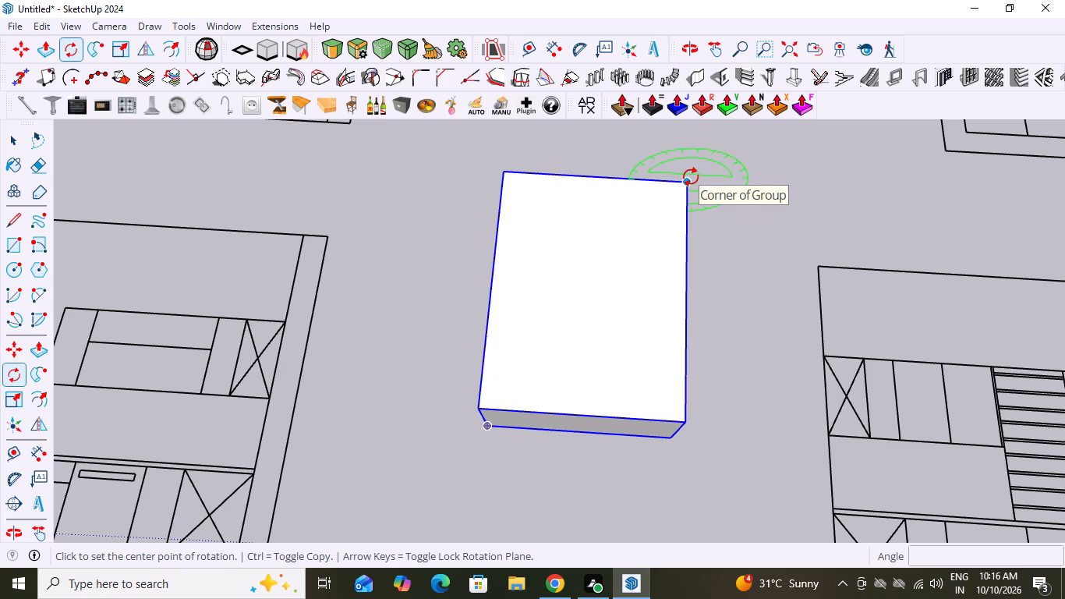
pyautogui.click(691, 177)
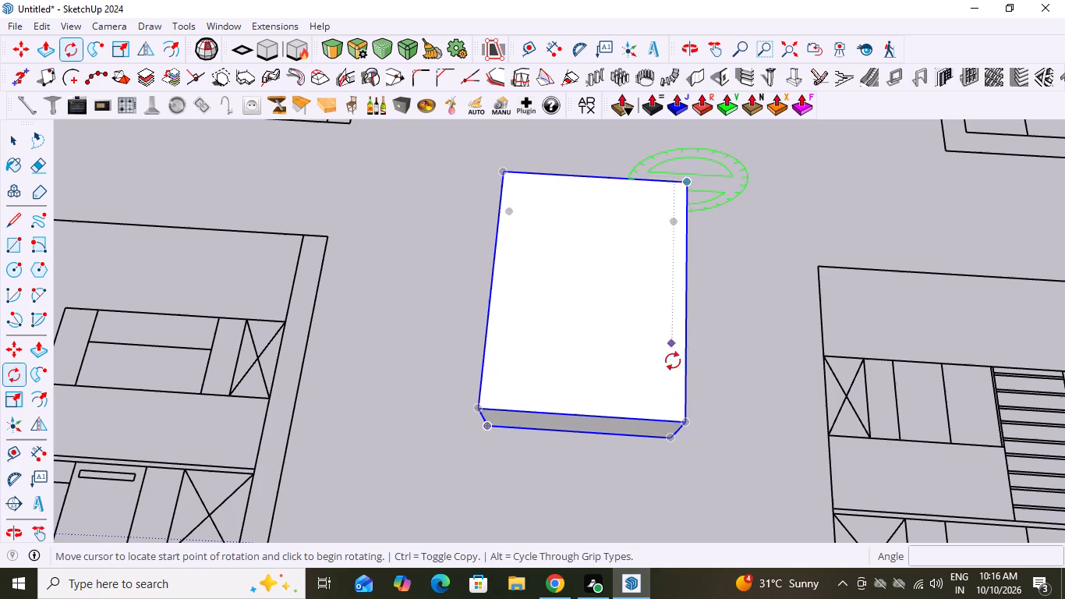
pyautogui.click(685, 424)
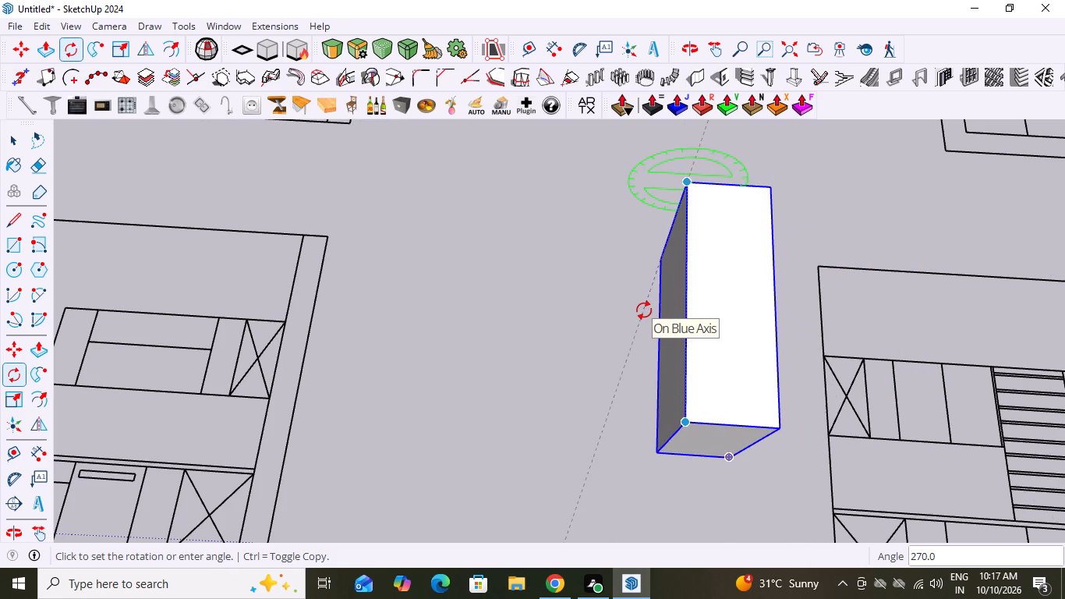
pyautogui.scroll(-14, 644, 310)
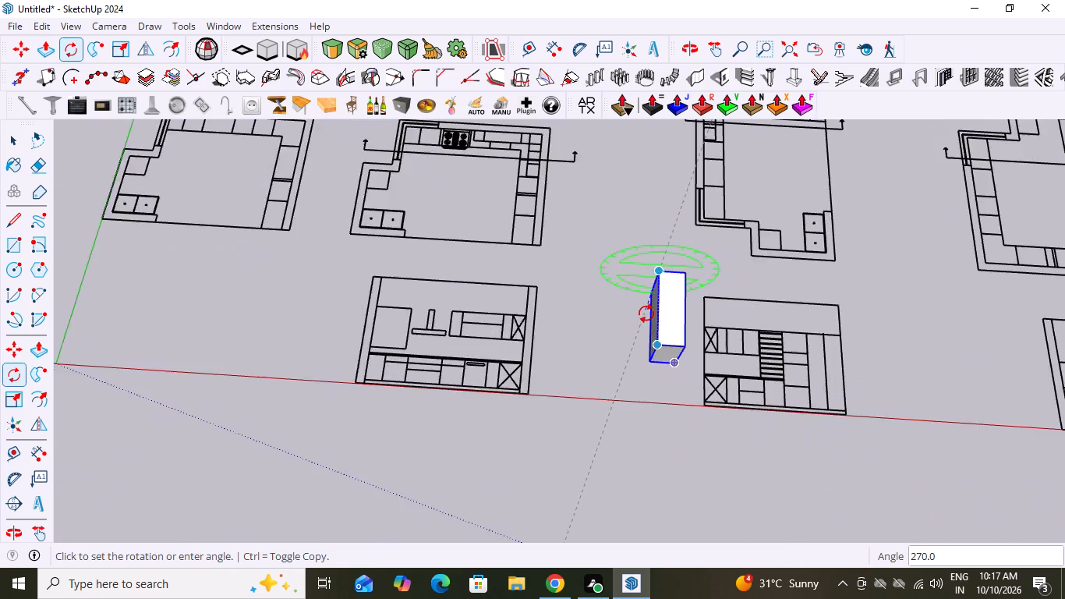
pyautogui.scroll(-3, 646, 314)
pyautogui.scroll(5, 648, 318)
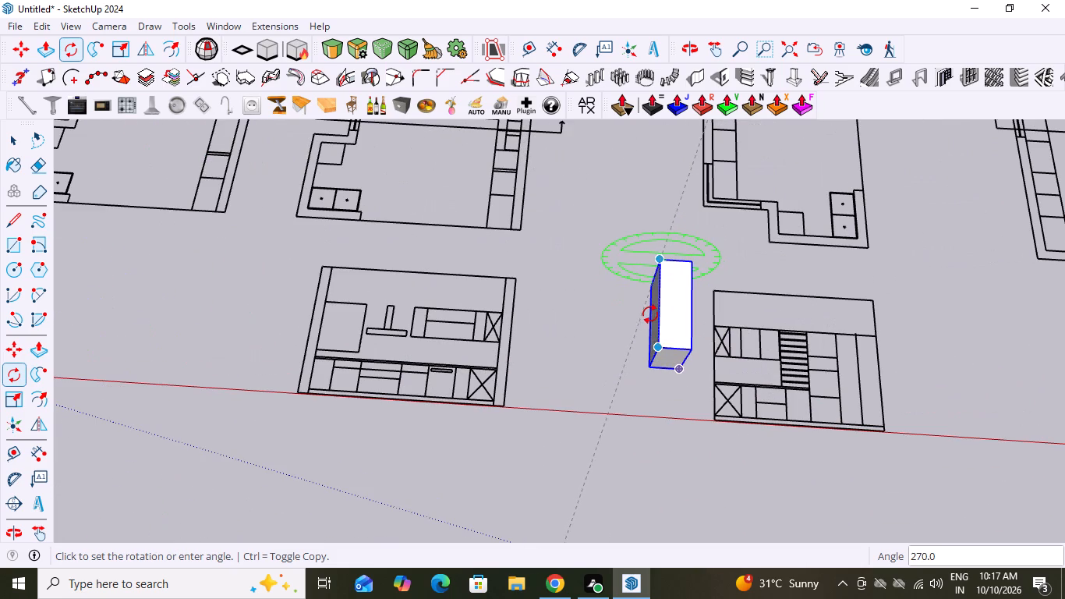
pyautogui.click(650, 314)
pyautogui.press('space')
pyautogui.scroll(-7, 586, 323)
pyautogui.moveTo(646, 359); pyautogui.dragTo(771, 314, button='middle')
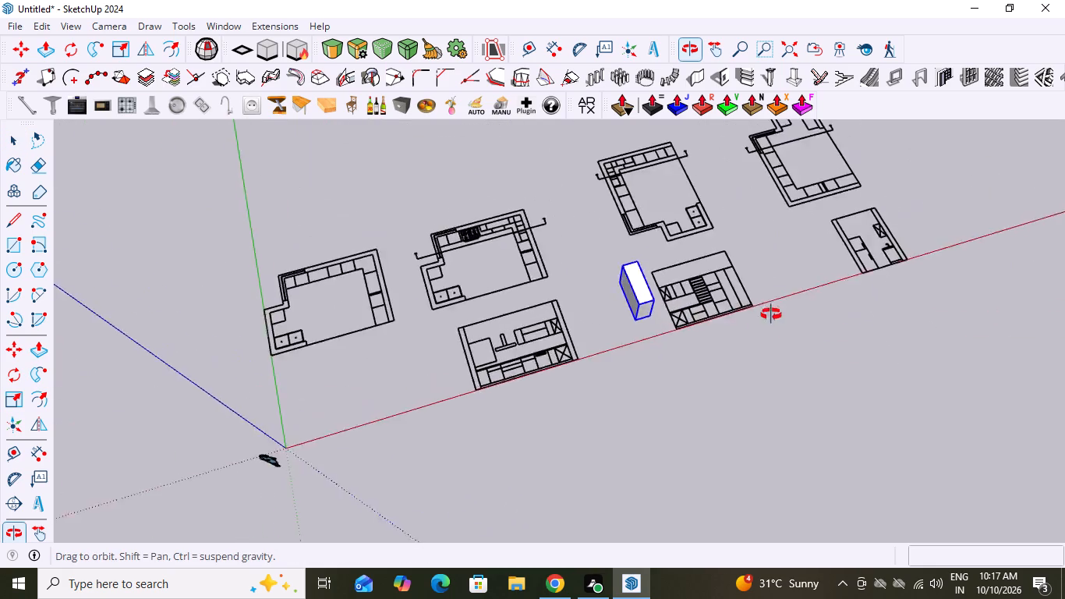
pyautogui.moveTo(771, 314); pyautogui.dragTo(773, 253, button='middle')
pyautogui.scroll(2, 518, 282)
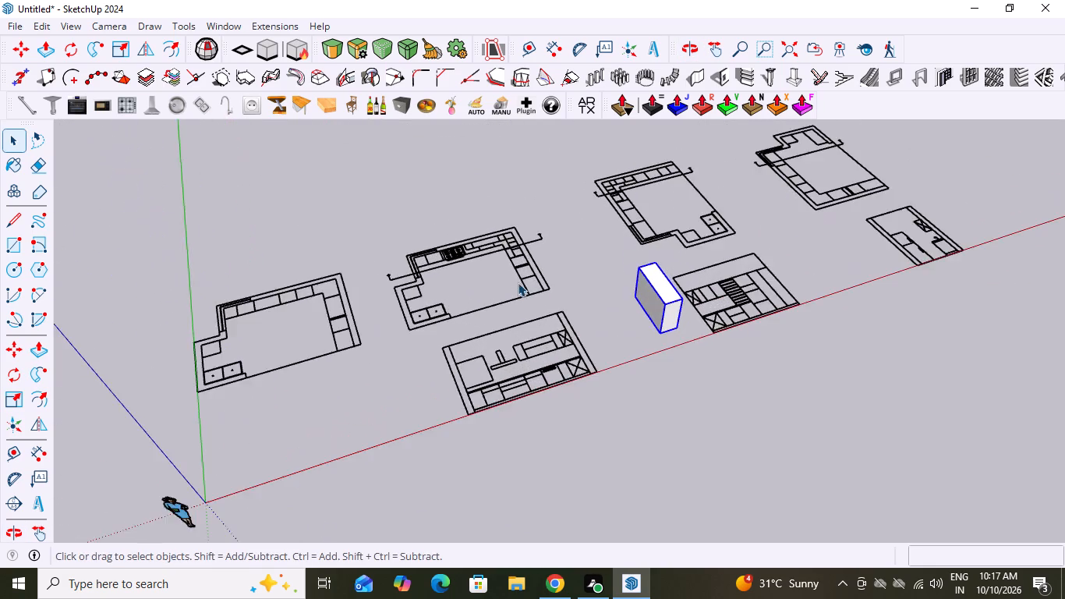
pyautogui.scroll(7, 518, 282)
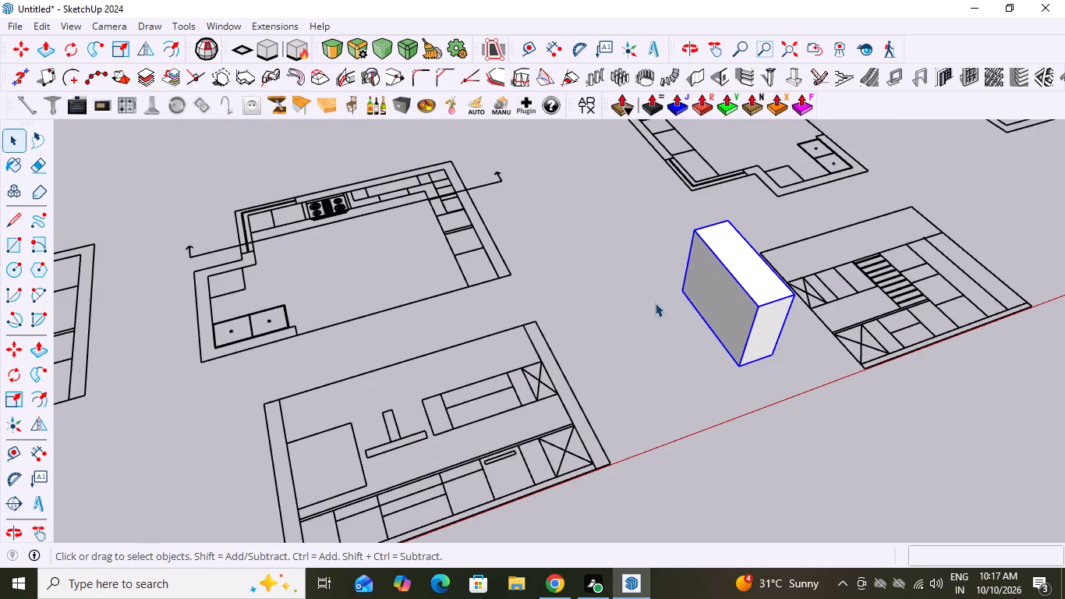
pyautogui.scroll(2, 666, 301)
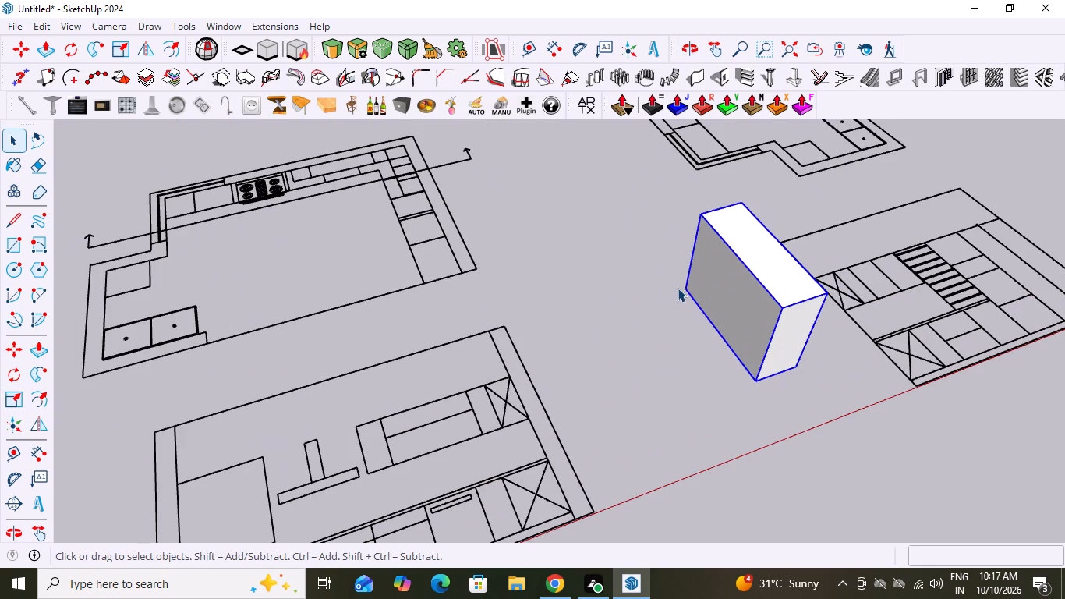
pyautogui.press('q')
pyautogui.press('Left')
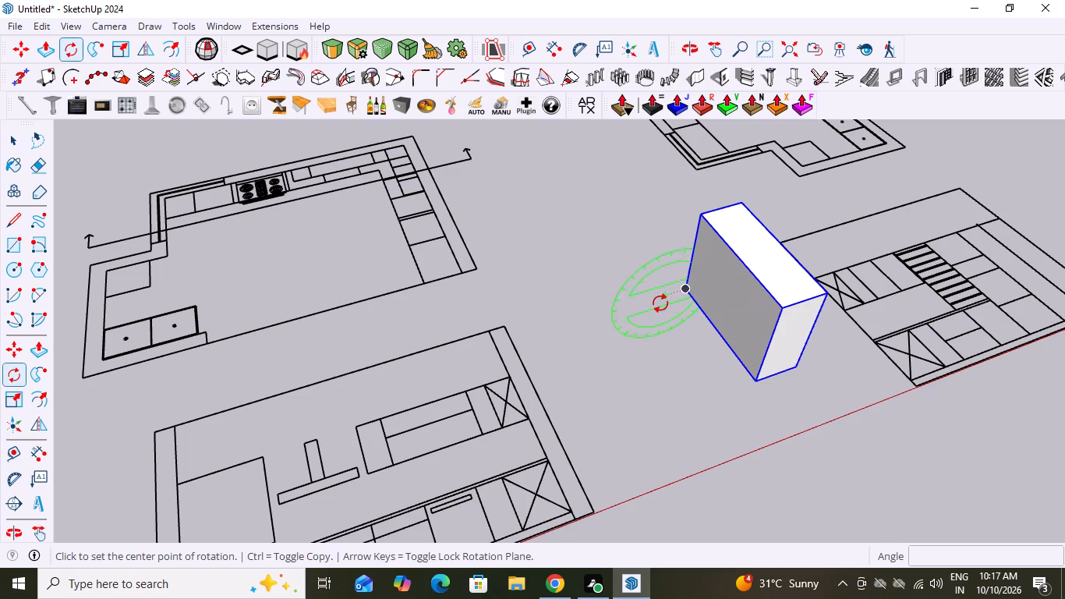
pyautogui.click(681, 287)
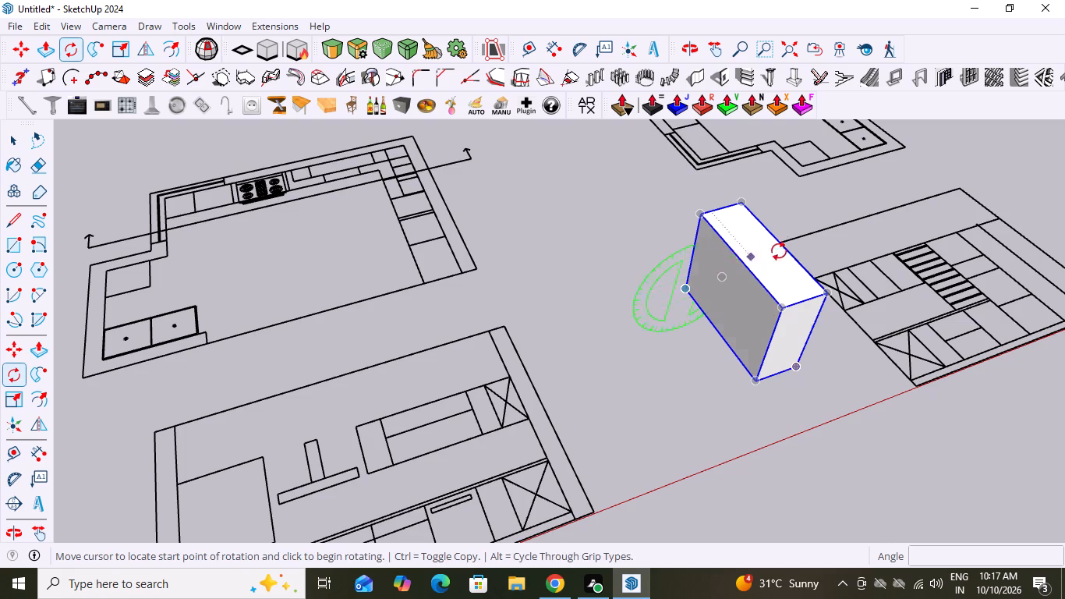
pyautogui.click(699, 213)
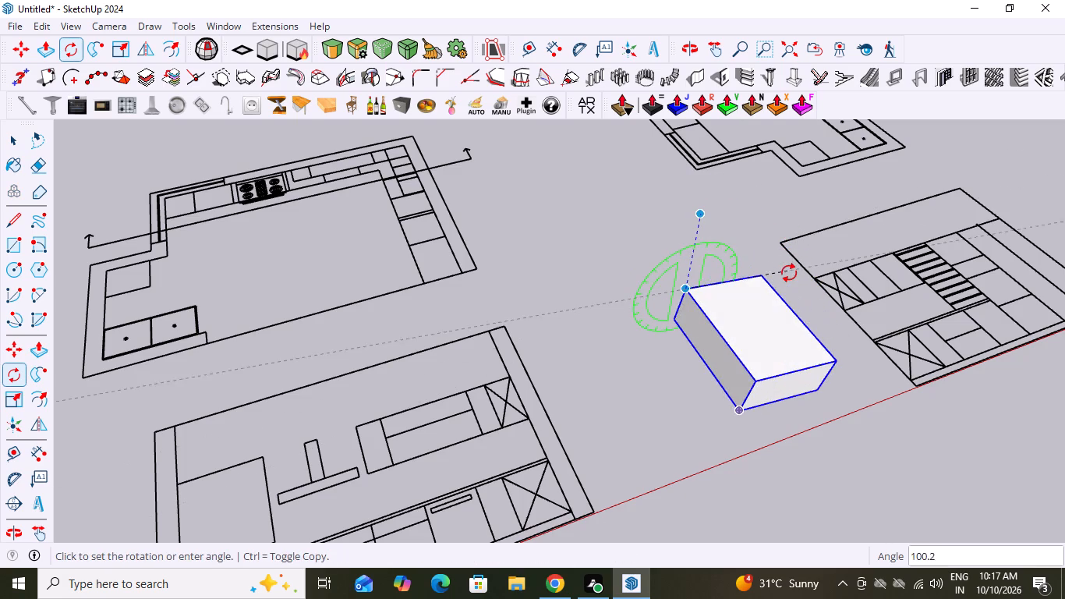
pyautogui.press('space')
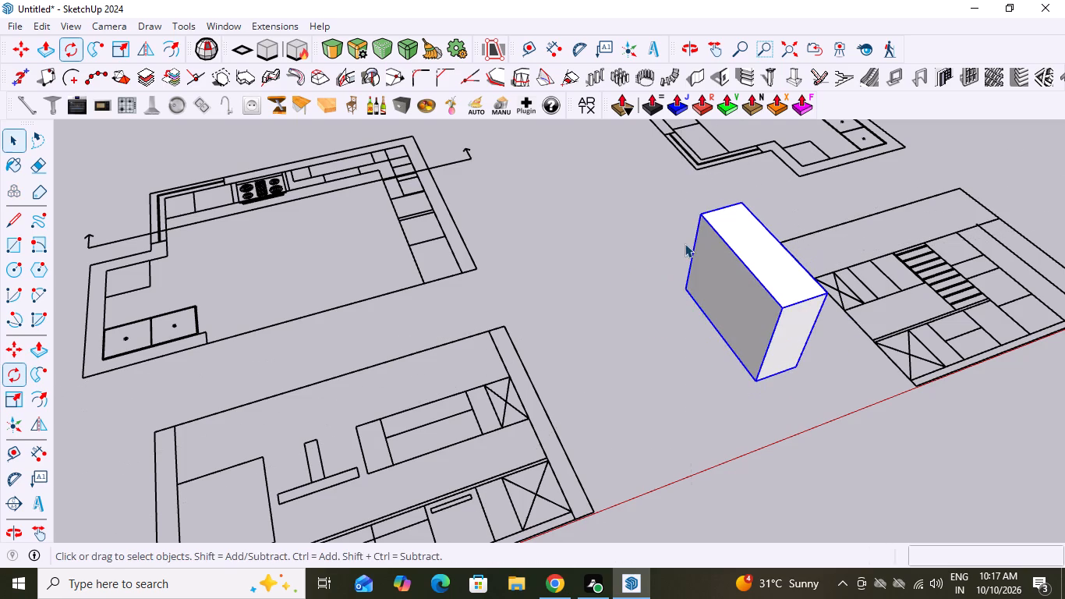
# Rotate the tall-unit group 90° around the blue axis from its lower rear corner nearest the first elevation.
pyautogui.press('q')
pyautogui.click(690, 289)
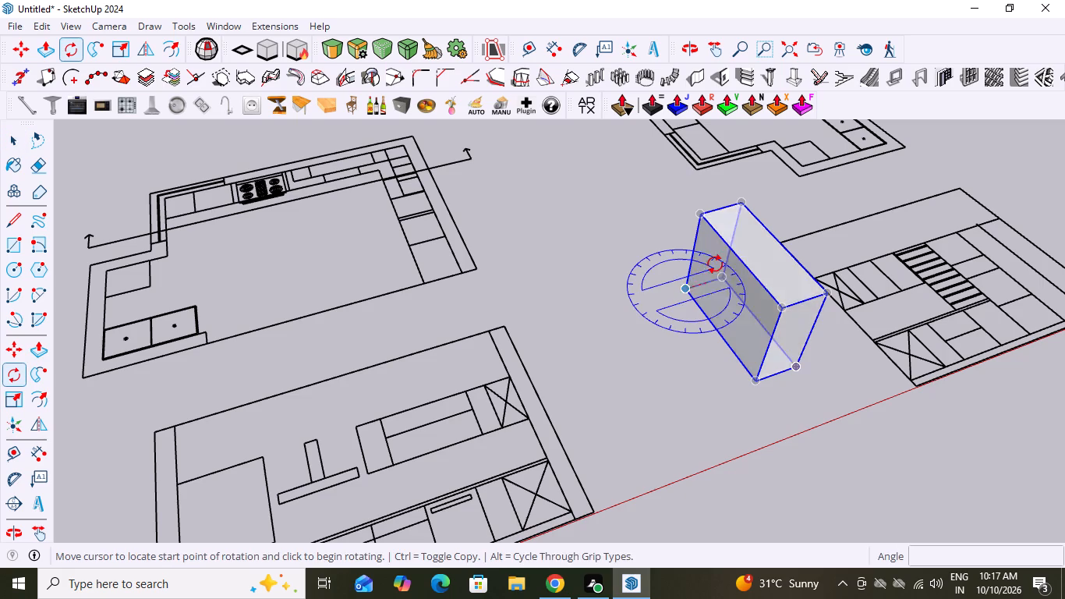
pyautogui.click(705, 215)
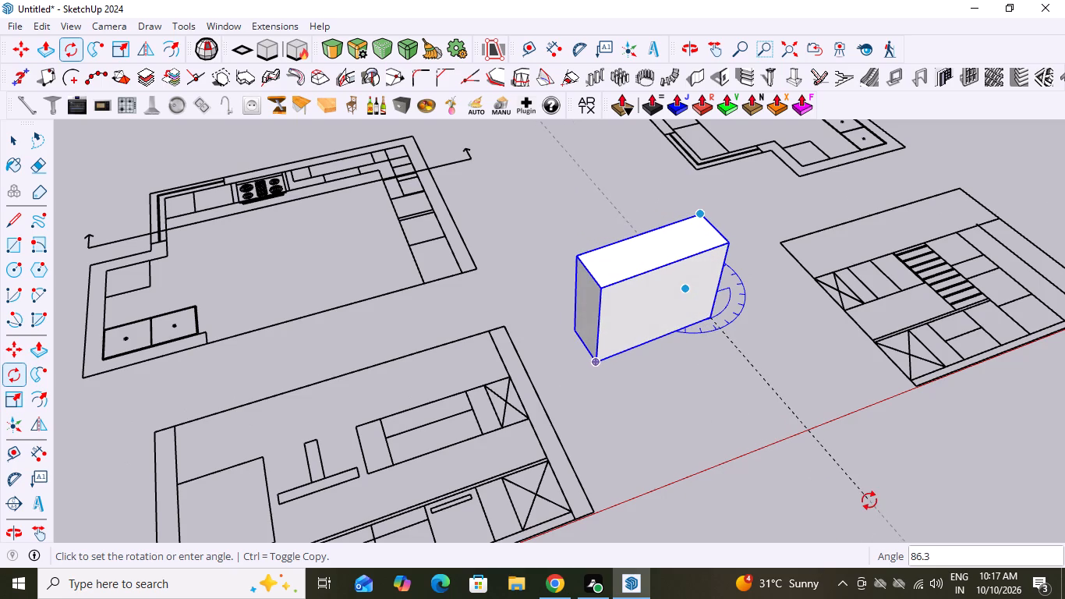
pyautogui.click(847, 500)
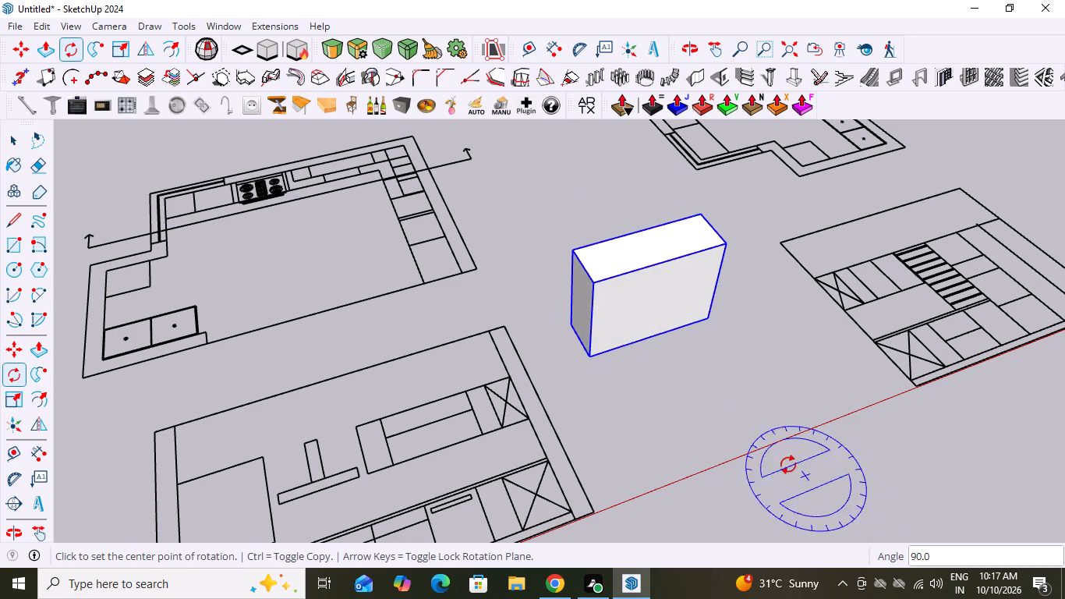
pyautogui.press('space')
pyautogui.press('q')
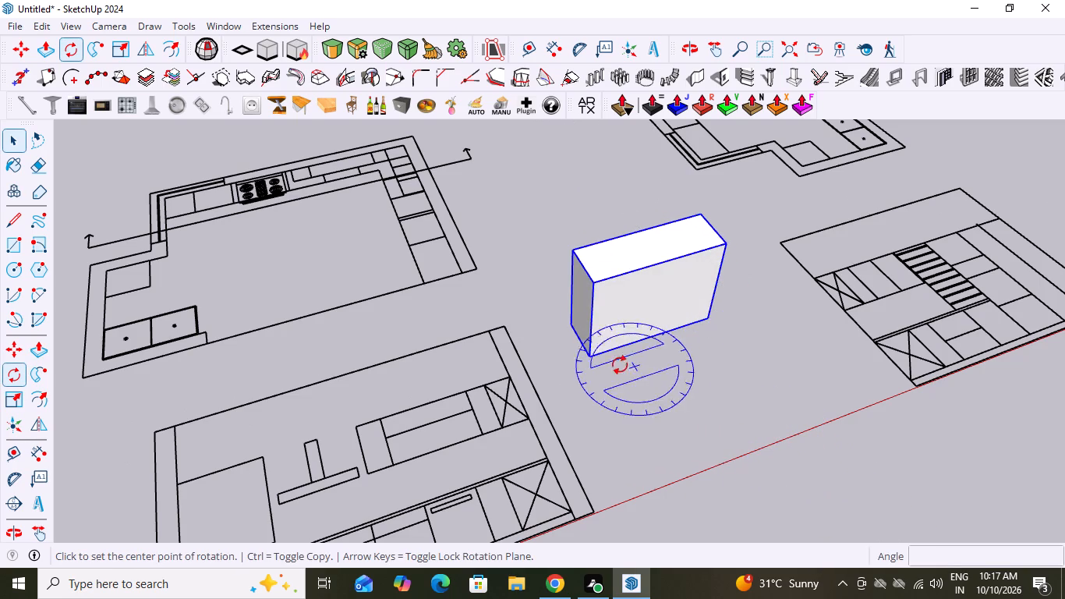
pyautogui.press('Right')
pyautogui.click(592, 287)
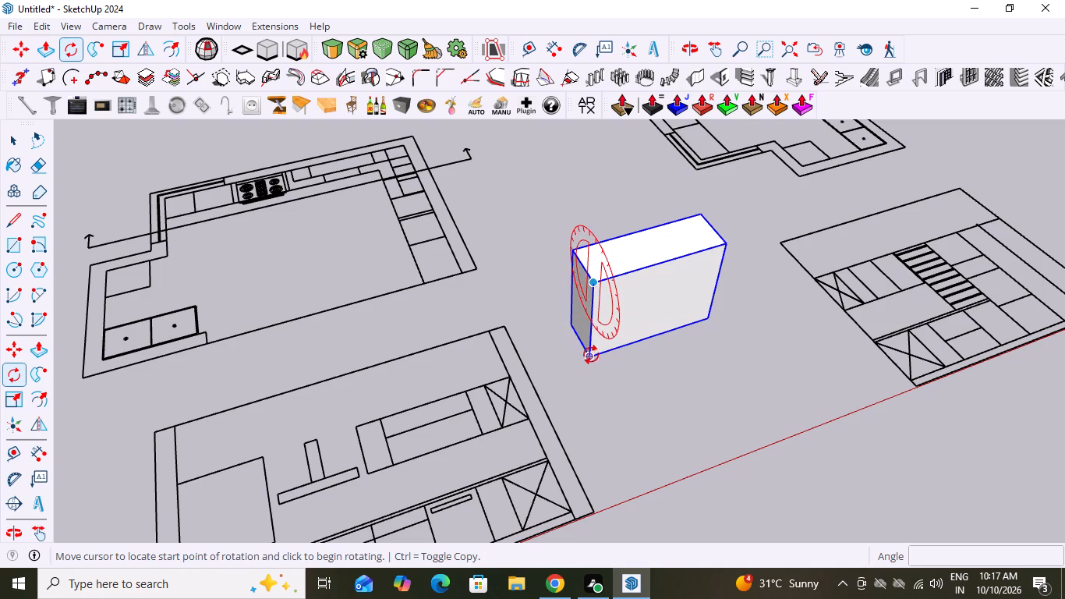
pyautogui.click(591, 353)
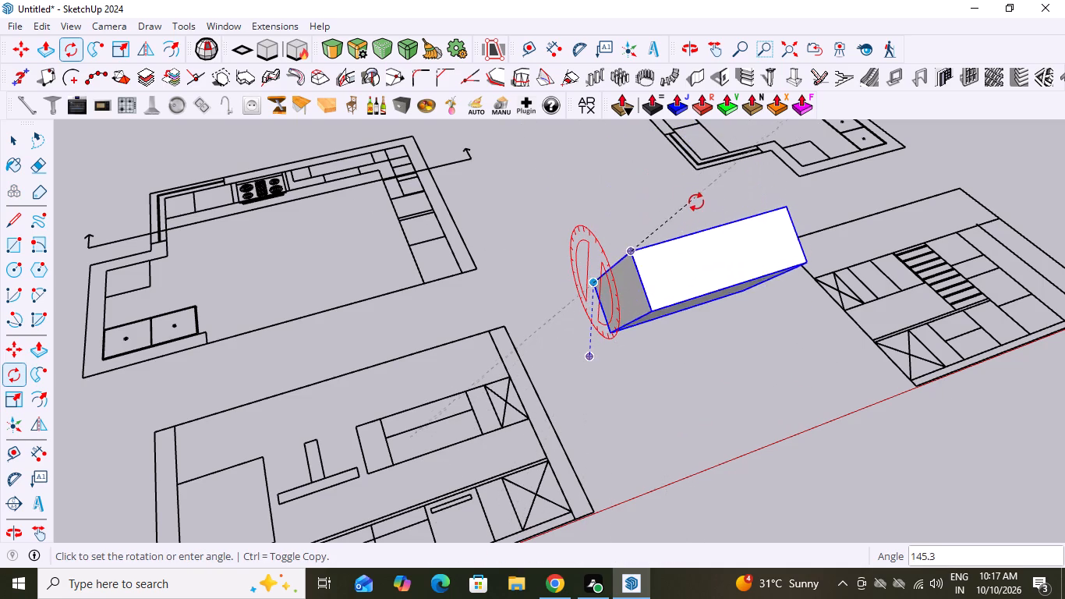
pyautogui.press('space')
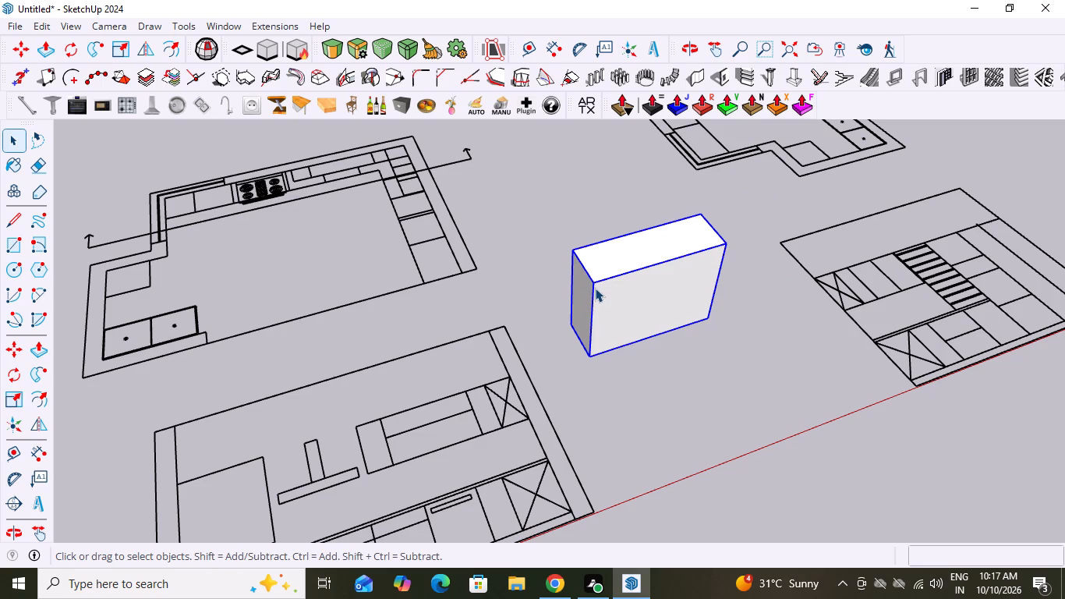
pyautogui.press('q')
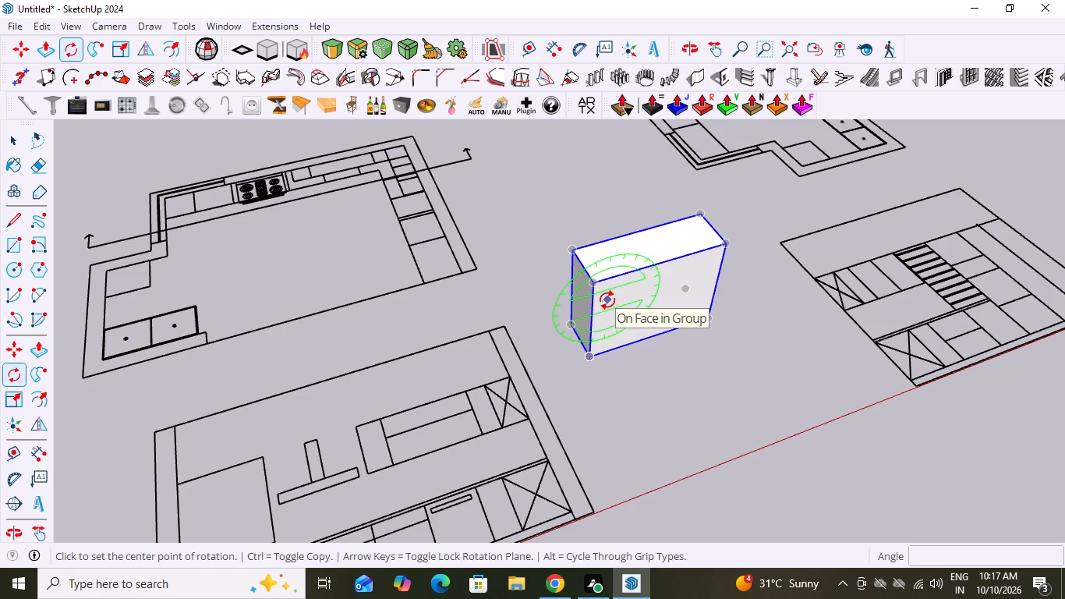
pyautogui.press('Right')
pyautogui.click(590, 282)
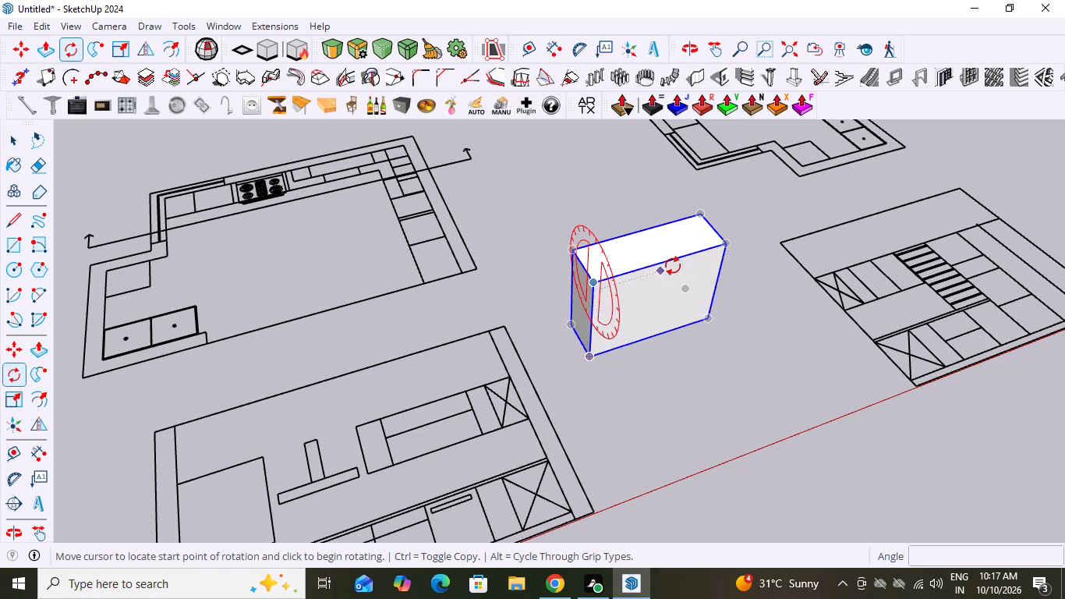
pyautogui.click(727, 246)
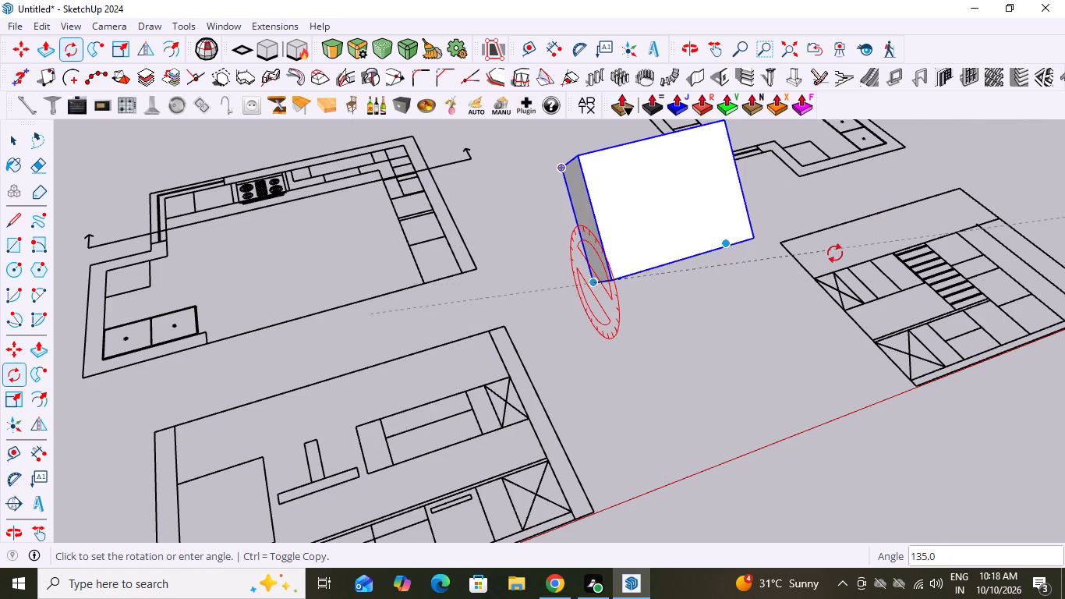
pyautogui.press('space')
# Rotate the tall-unit group 90° around the green axis from its upper front corner nearest the first elevation, and deselect it.
pyautogui.press('q')
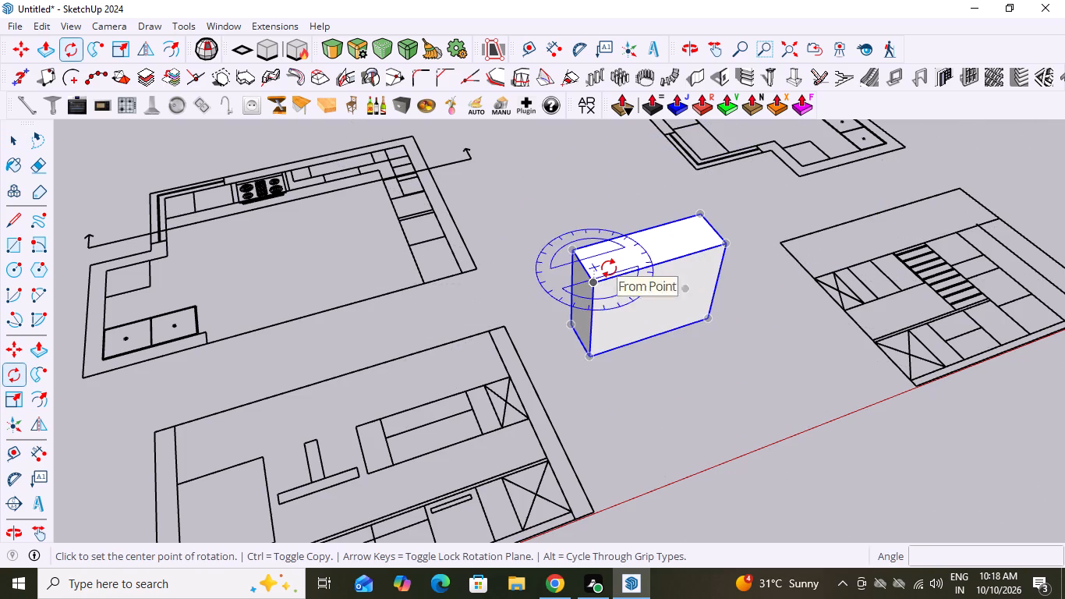
pyautogui.press('Left')
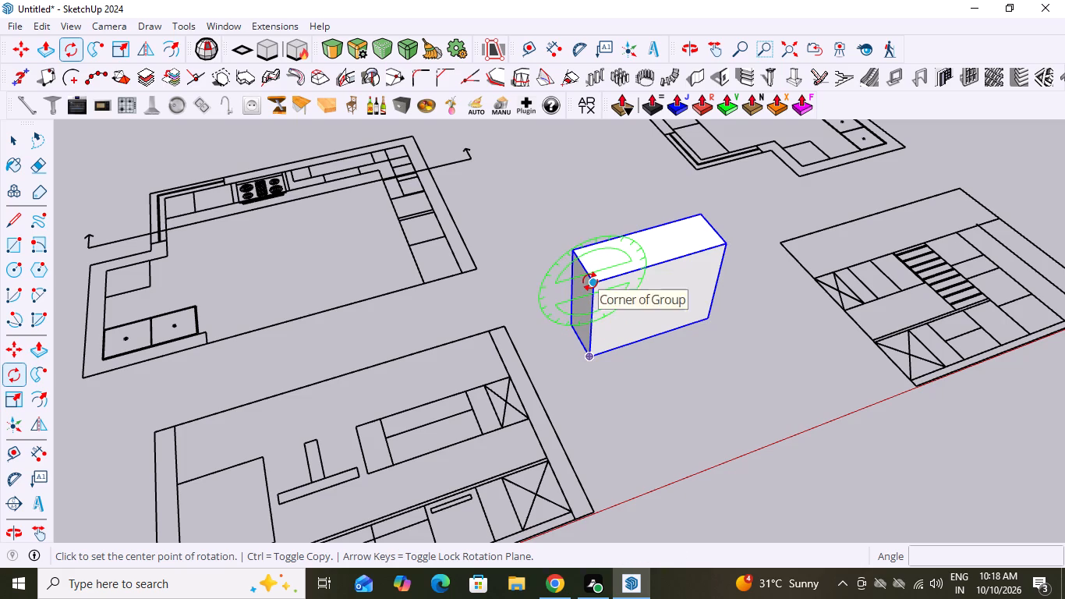
pyautogui.click(590, 282)
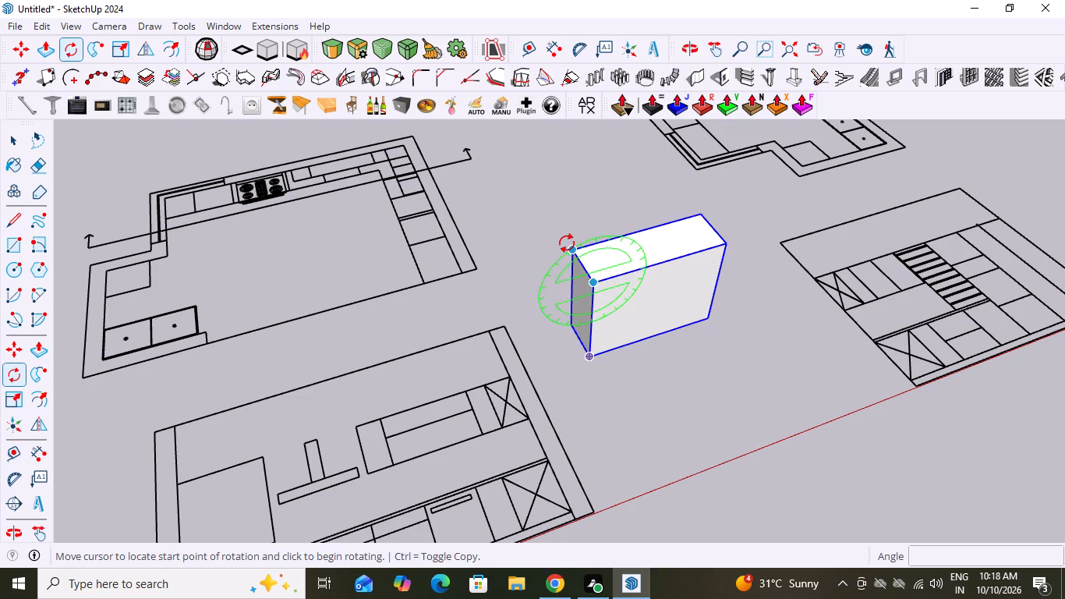
pyautogui.click(575, 246)
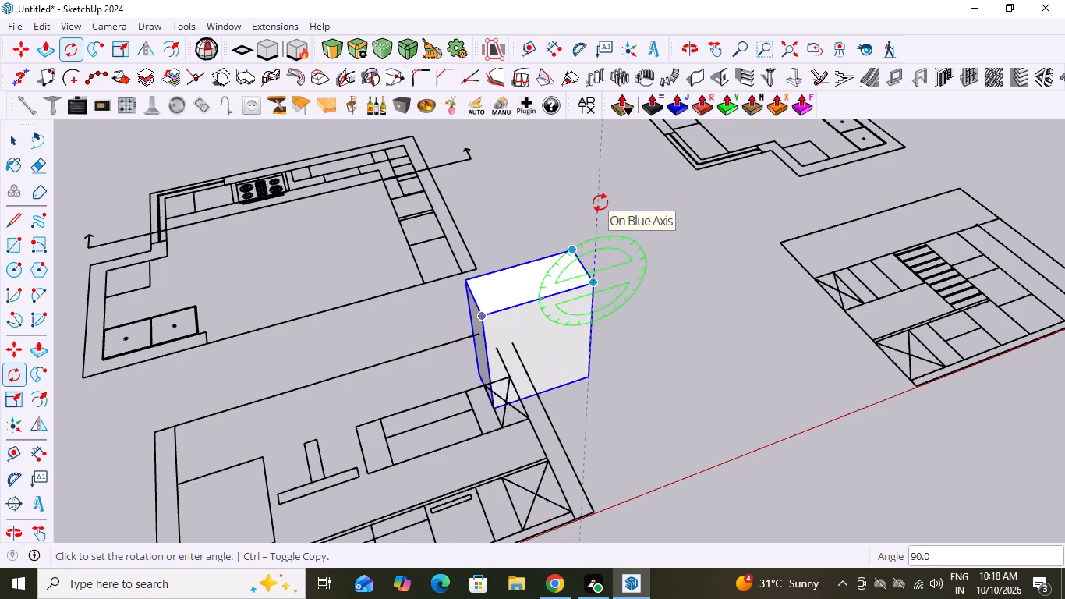
pyautogui.scroll(-8, 600, 203)
pyautogui.click(598, 183)
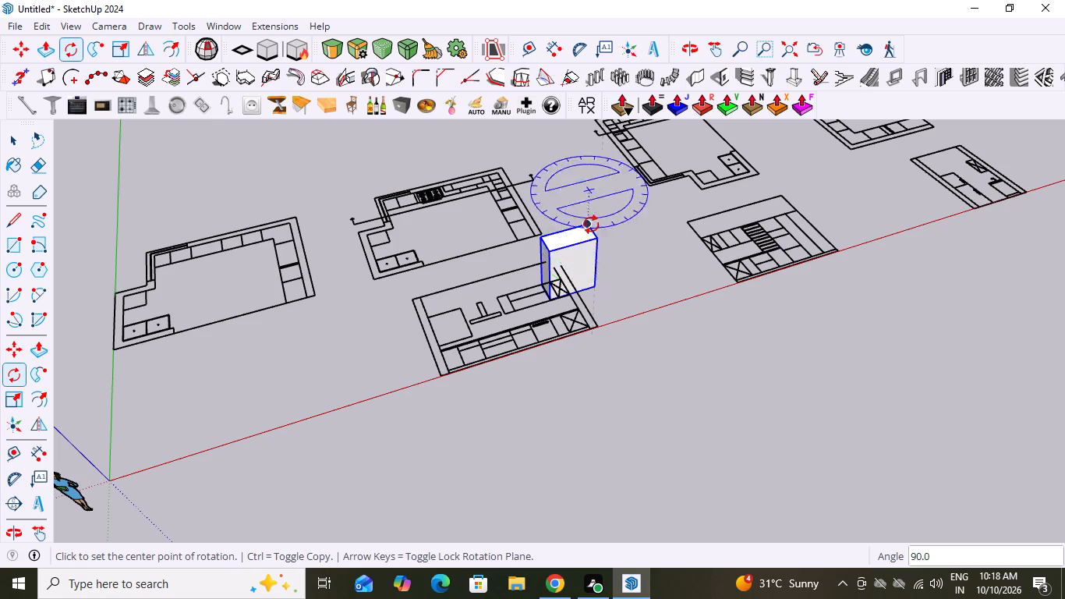
pyautogui.press('space')
pyautogui.click(656, 290)
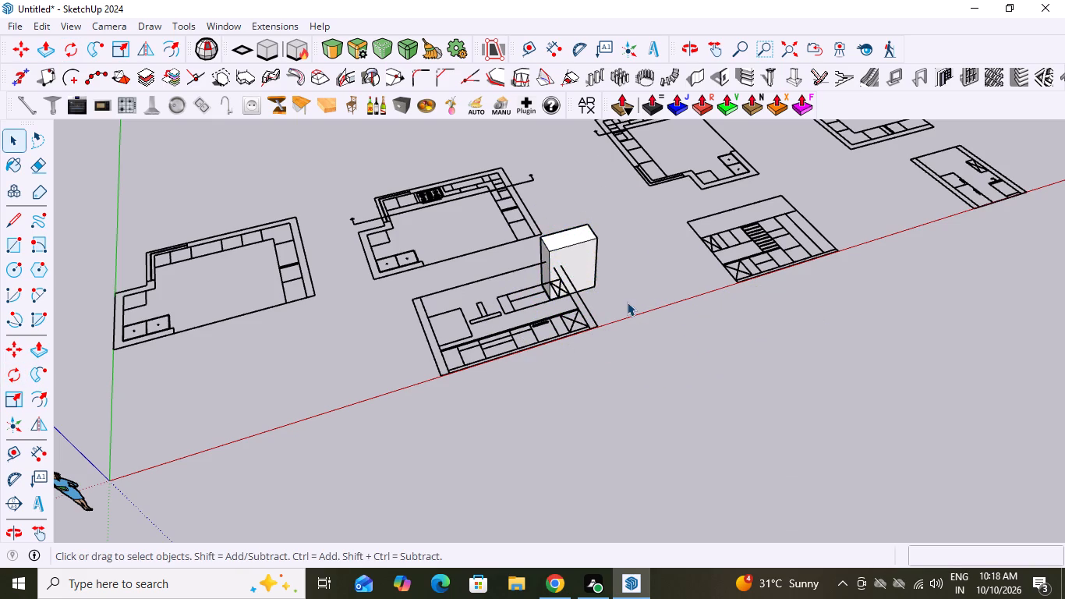
# Move the tall-unit group by its lower front corner off the first elevation into the gap before the second elevation.
pyautogui.moveTo(588, 298); pyautogui.dragTo(455, 245, button='middle')
pyautogui.scroll(-2, 754, 398)
pyautogui.scroll(-3, 649, 346)
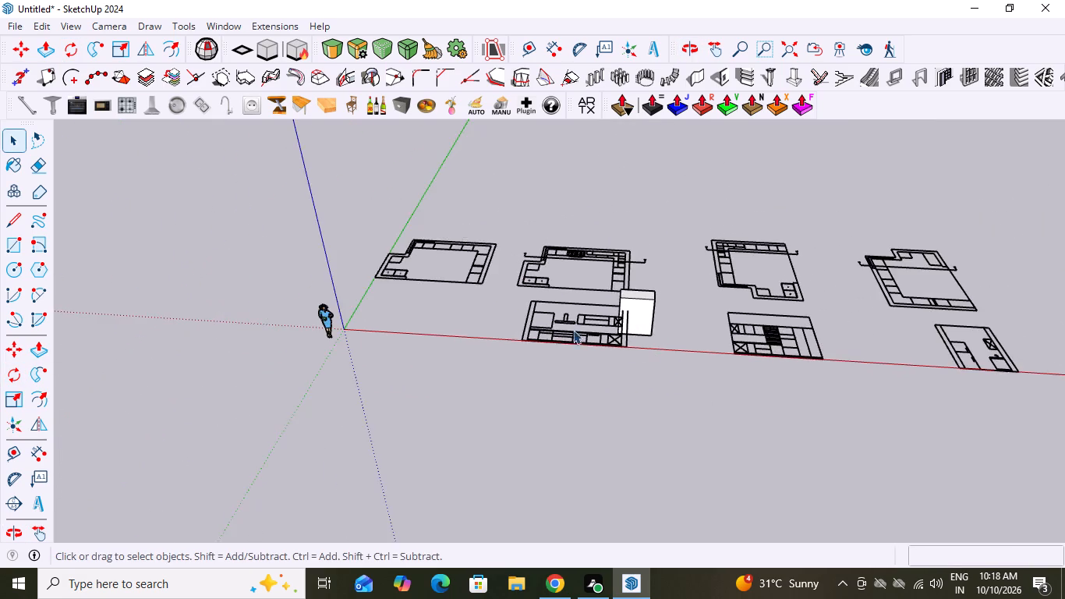
pyautogui.moveTo(567, 324); pyautogui.dragTo(632, 405, button='middle')
pyautogui.scroll(5, 604, 342)
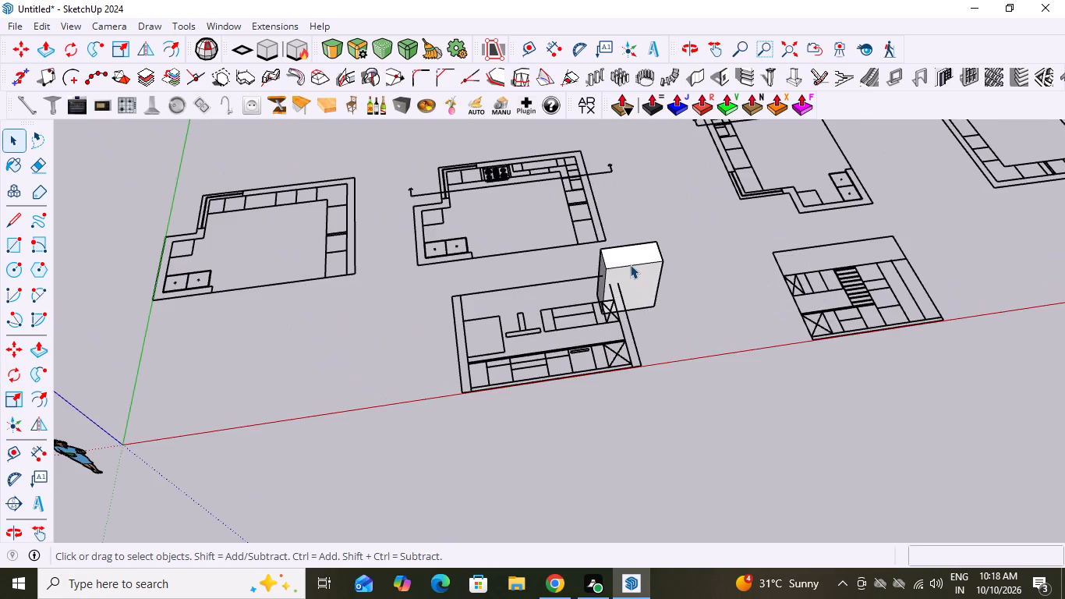
pyautogui.click(630, 264)
pyautogui.press('m')
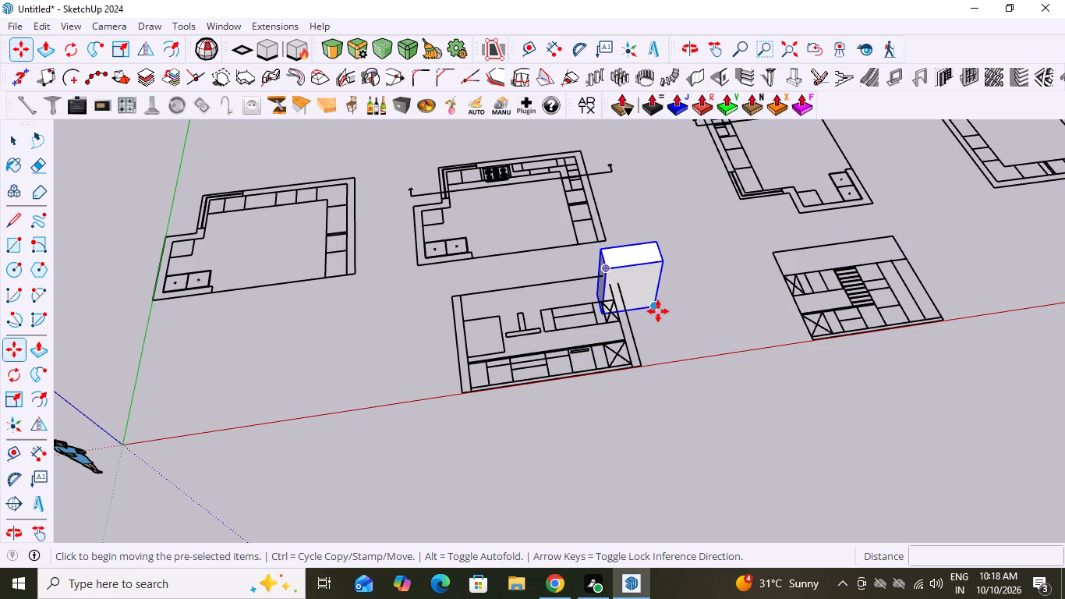
pyautogui.click(656, 307)
pyautogui.click(727, 302)
pyautogui.press('space')
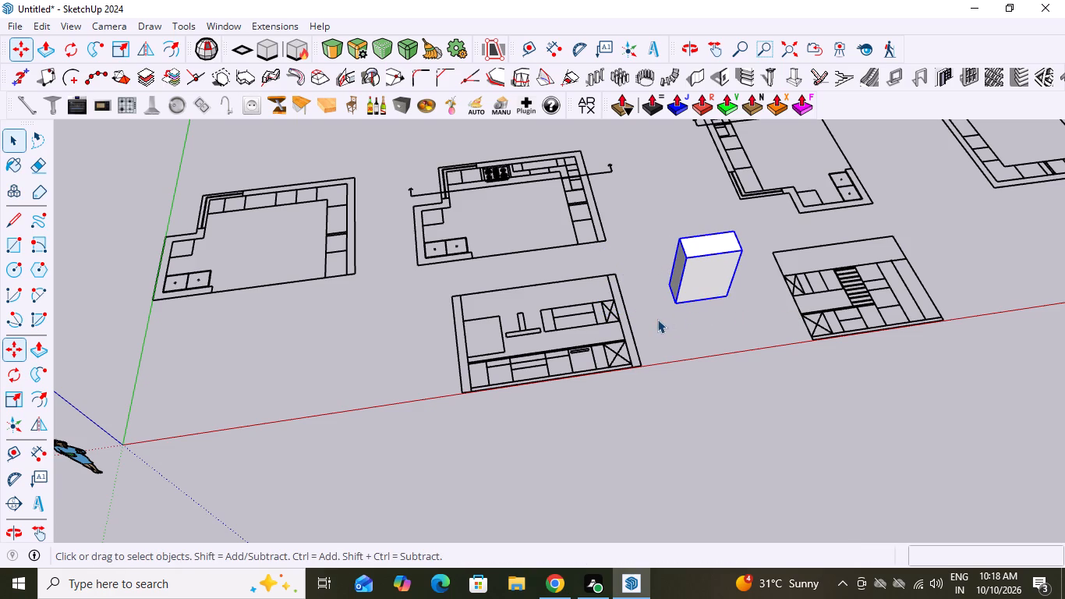
# Rotate the tall-unit group about 92° around the blue axis from its lower front corner nearest the first elevation, referencing the lower rear corner.
pyautogui.scroll(5, 680, 307)
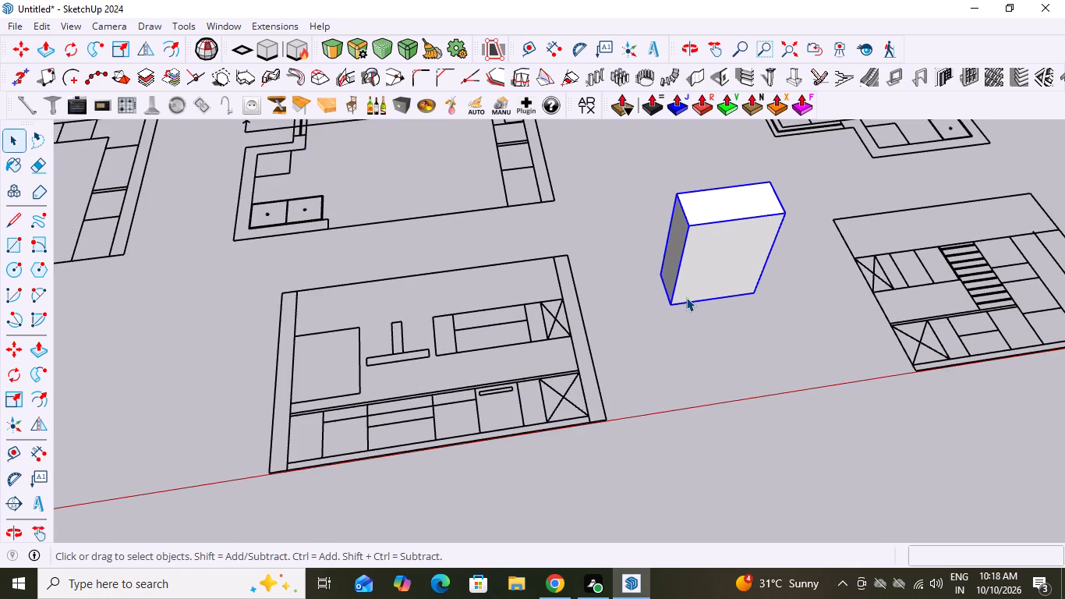
pyautogui.press('q')
pyautogui.click(670, 311)
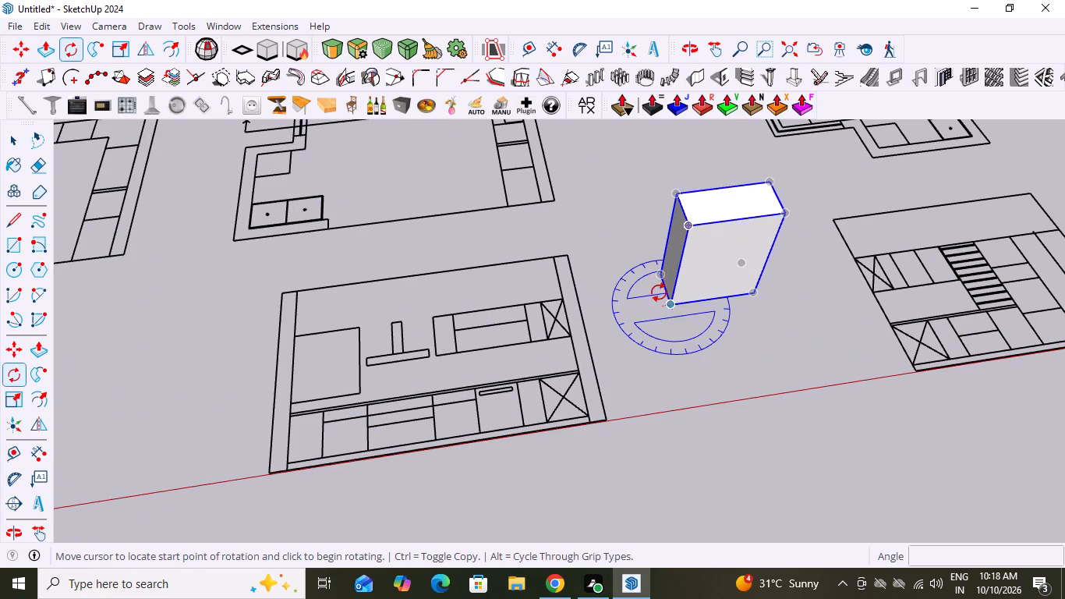
pyautogui.click(663, 280)
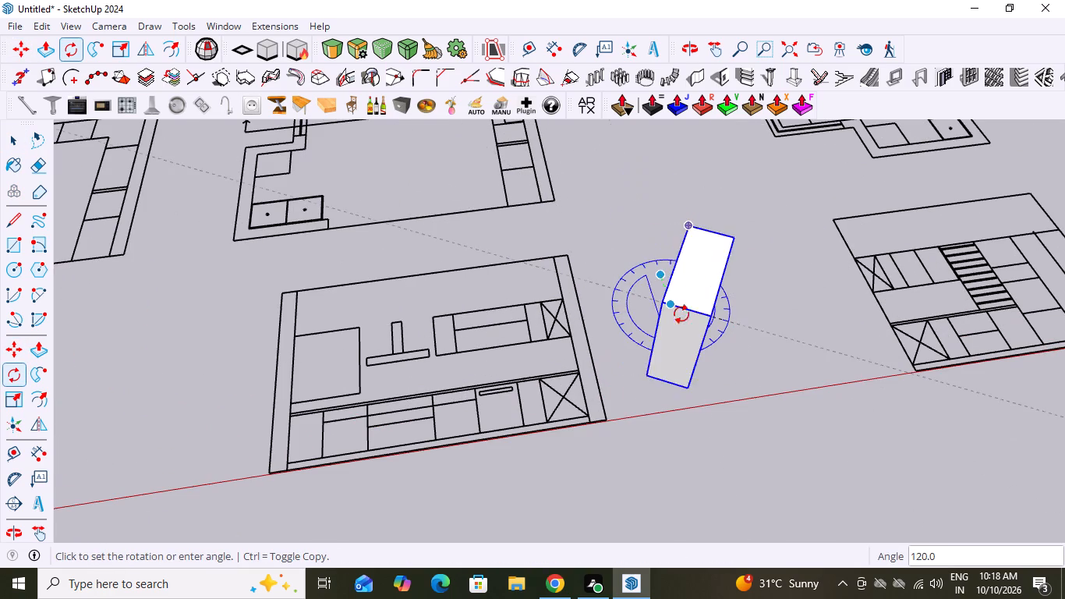
pyautogui.scroll(3, 724, 299)
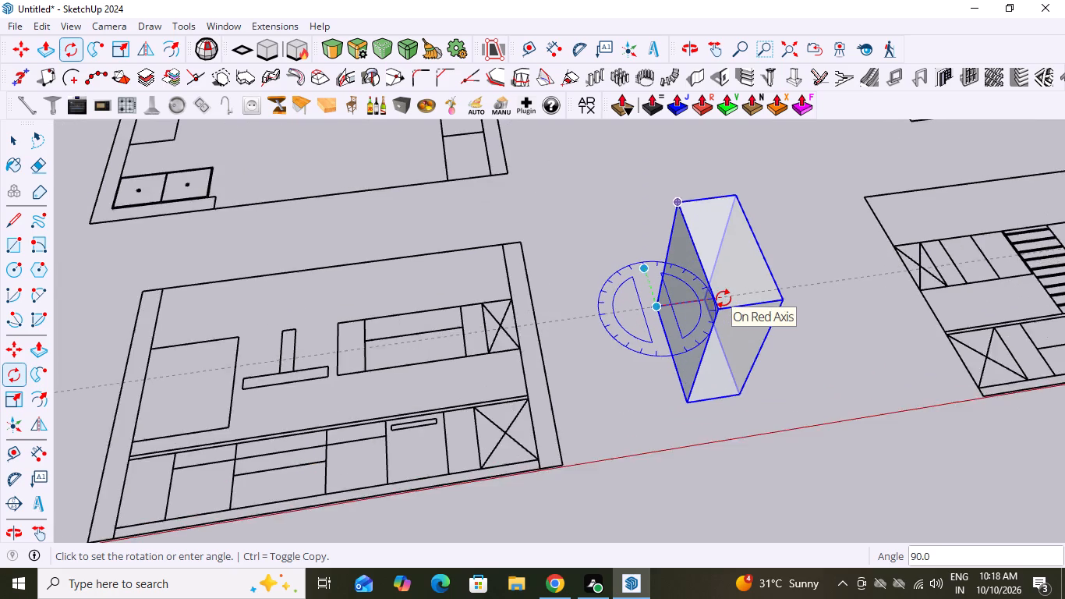
pyautogui.scroll(2, 724, 299)
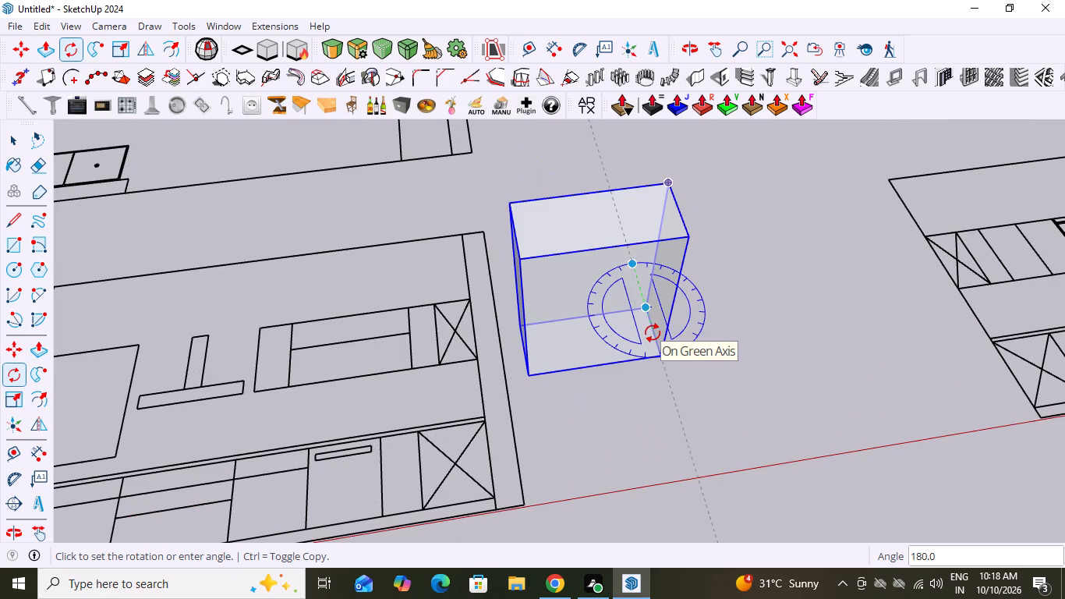
pyautogui.scroll(-14, 653, 333)
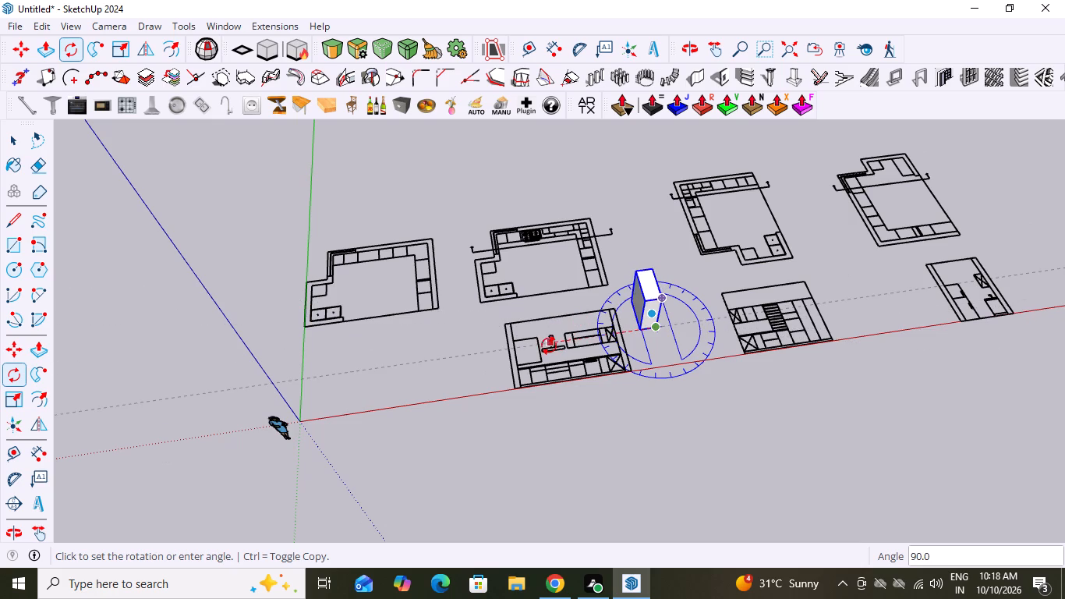
pyautogui.click(511, 335)
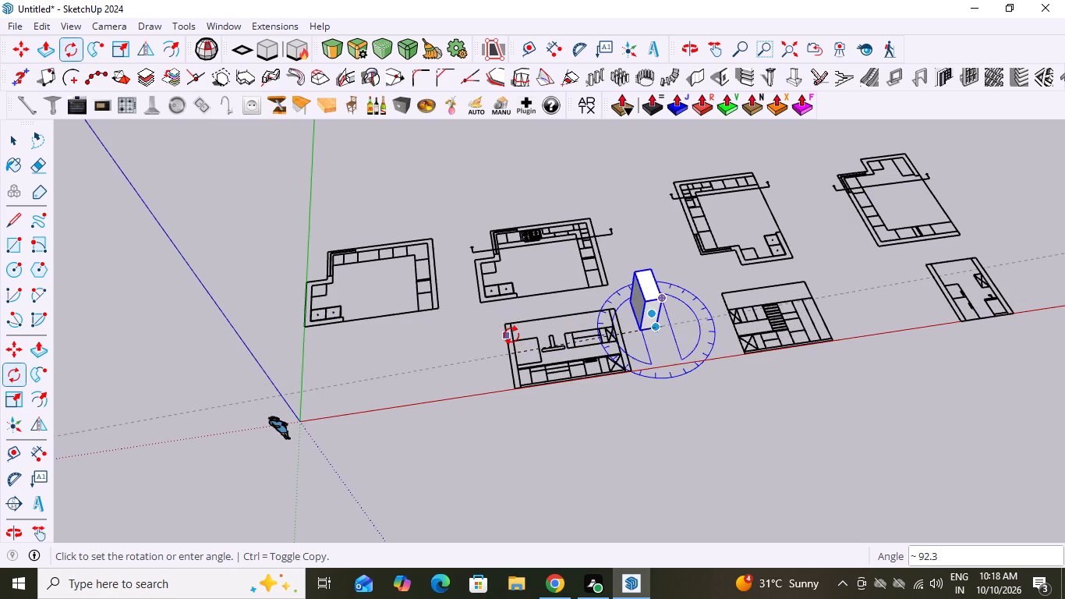
pyautogui.press('space')
pyautogui.scroll(-4, 632, 381)
pyautogui.moveTo(663, 350); pyautogui.dragTo(639, 312, button='middle')
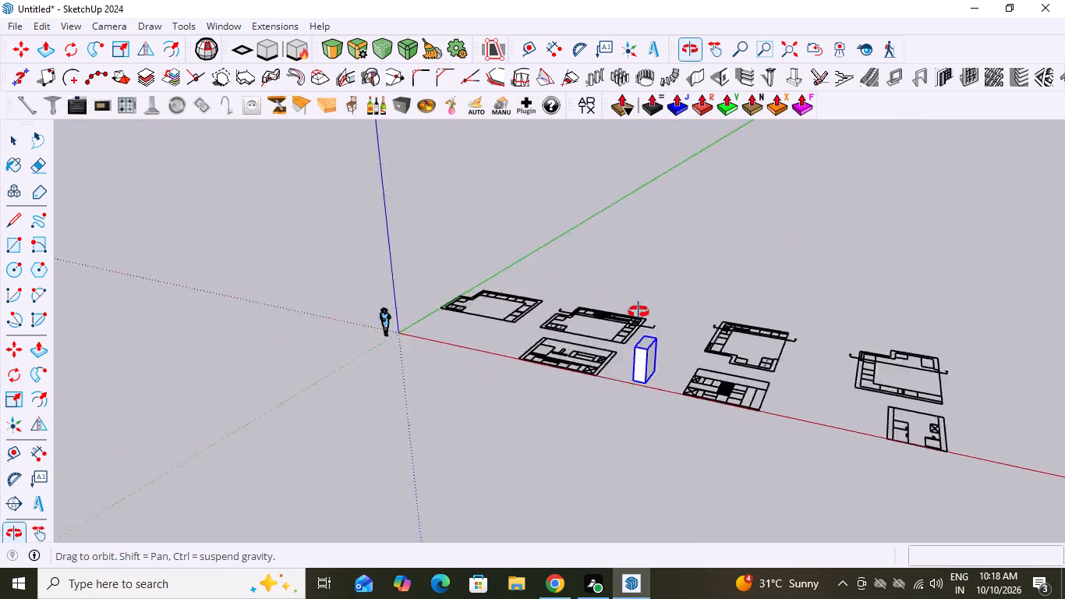
# Measure along the second elevation's plinth line from the tall units' inner edge to the elevation's far end.
pyautogui.moveTo(639, 312); pyautogui.dragTo(753, 359, button='middle')
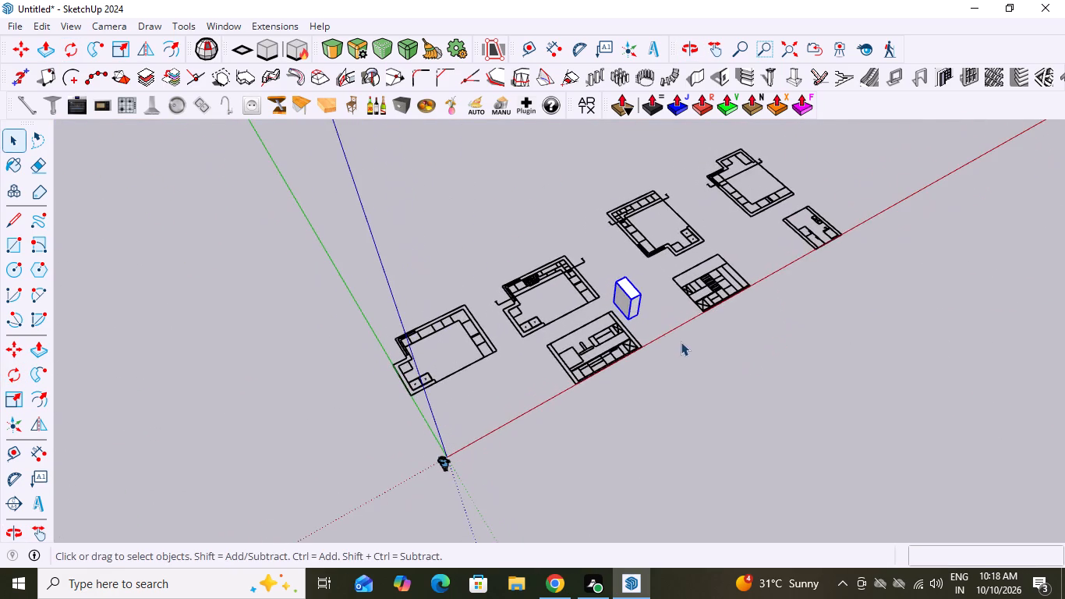
pyautogui.scroll(10, 644, 326)
pyautogui.press('space')
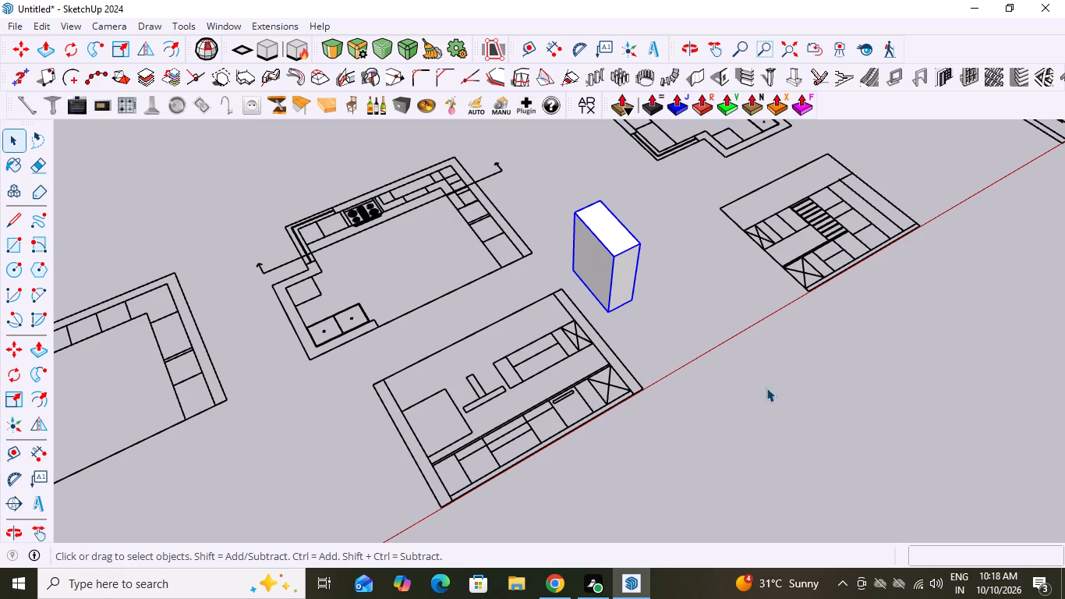
pyautogui.click(791, 424)
pyautogui.moveTo(624, 367); pyautogui.dragTo(540, 274, button='middle')
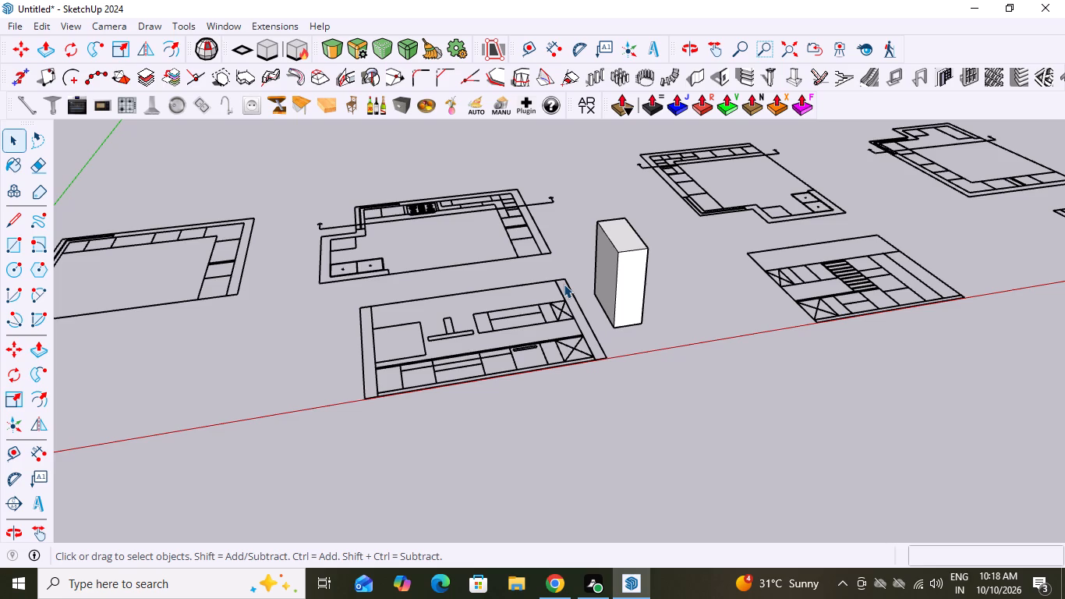
pyautogui.click(40, 459)
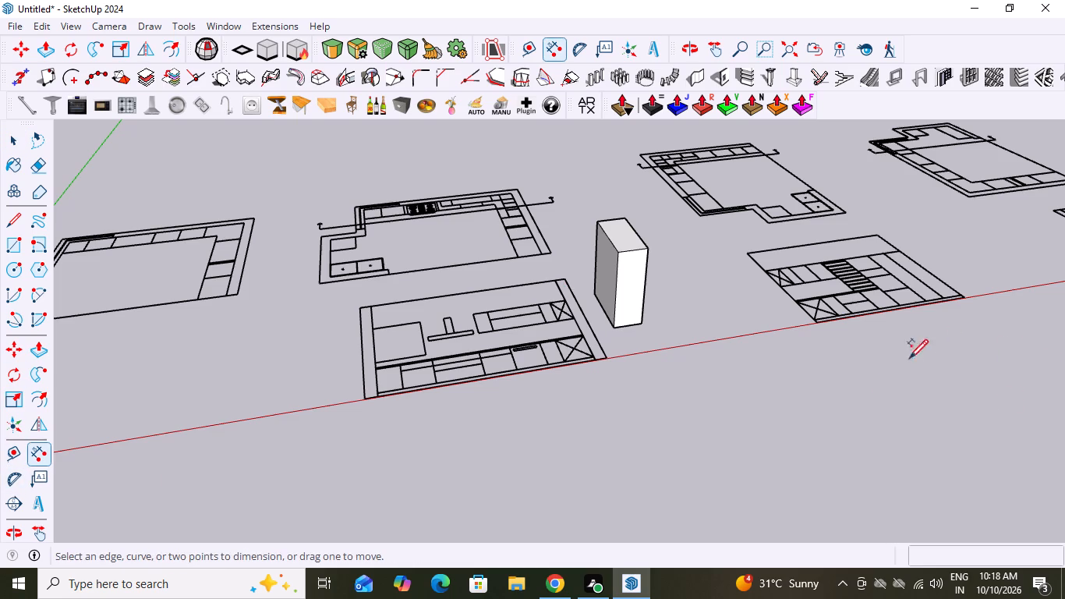
pyautogui.moveTo(890, 376); pyautogui.dragTo(843, 509, button='middle')
pyautogui.scroll(2, 903, 451)
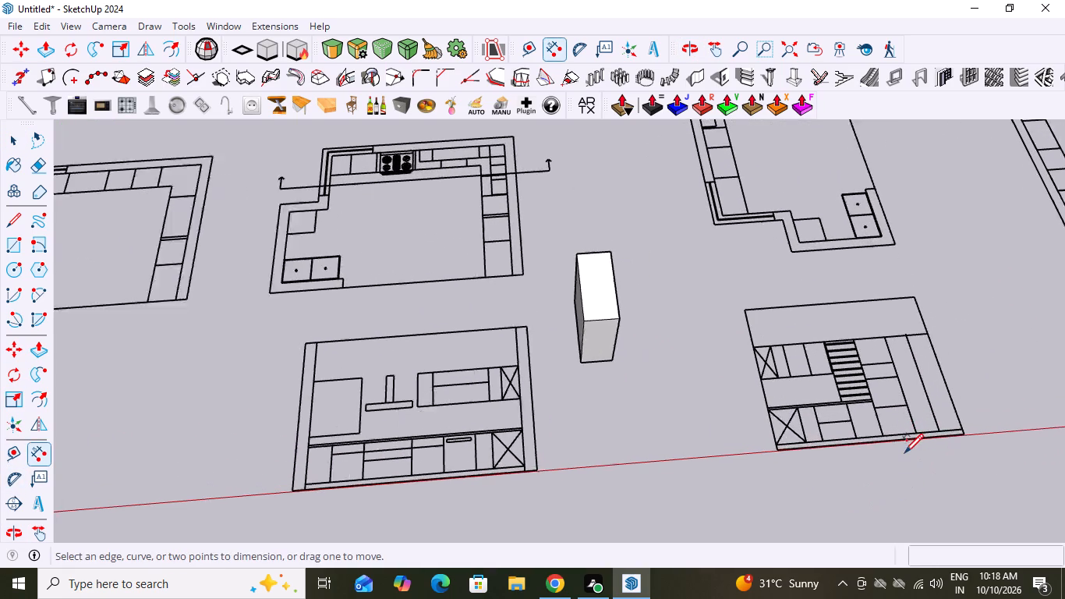
pyautogui.scroll(6, 904, 452)
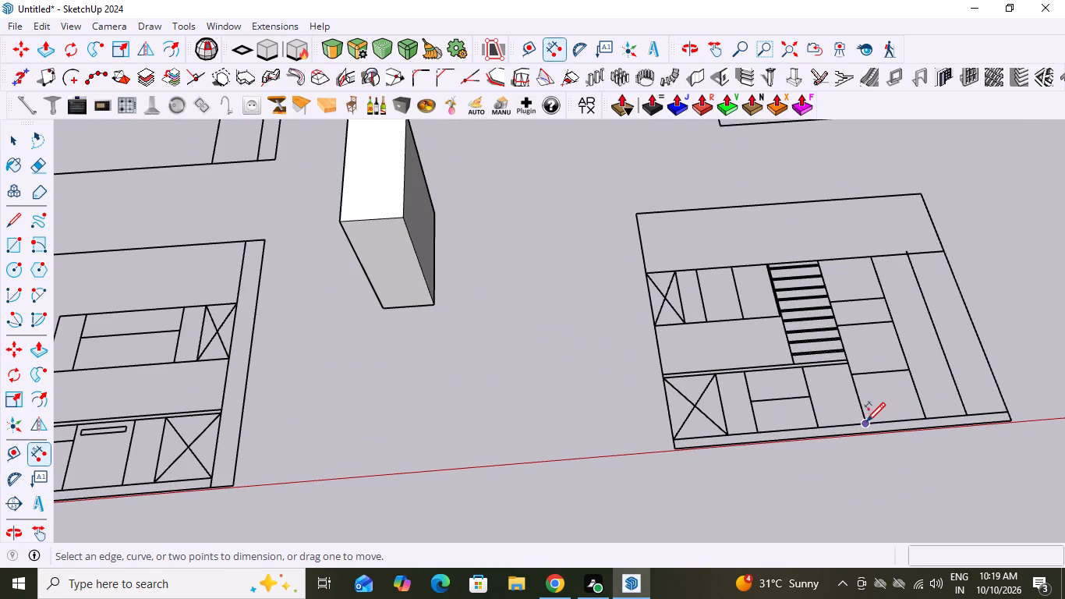
pyautogui.click(866, 420)
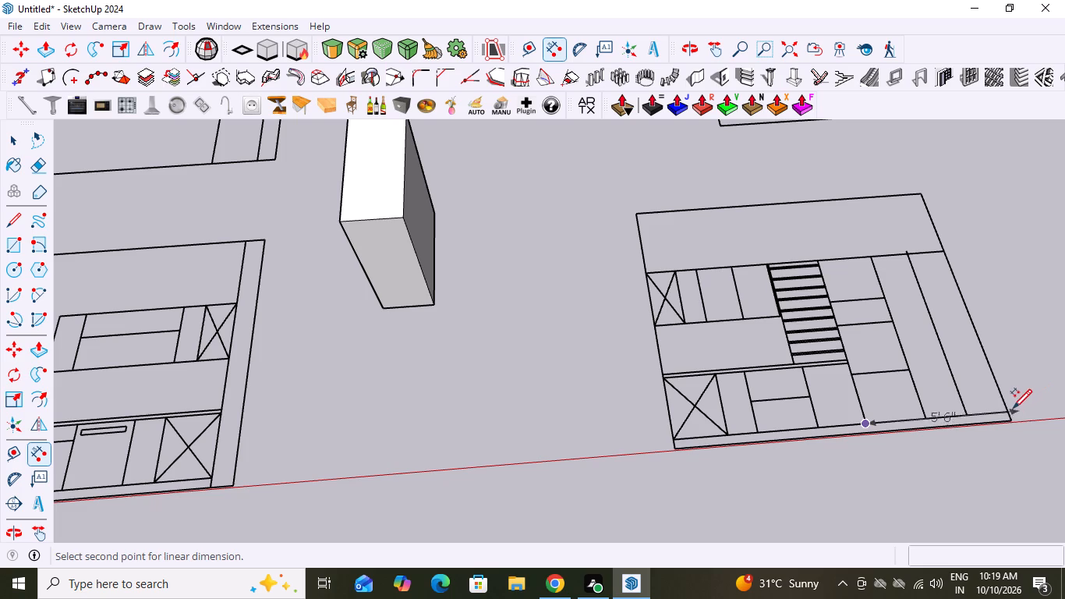
pyautogui.click(1009, 409)
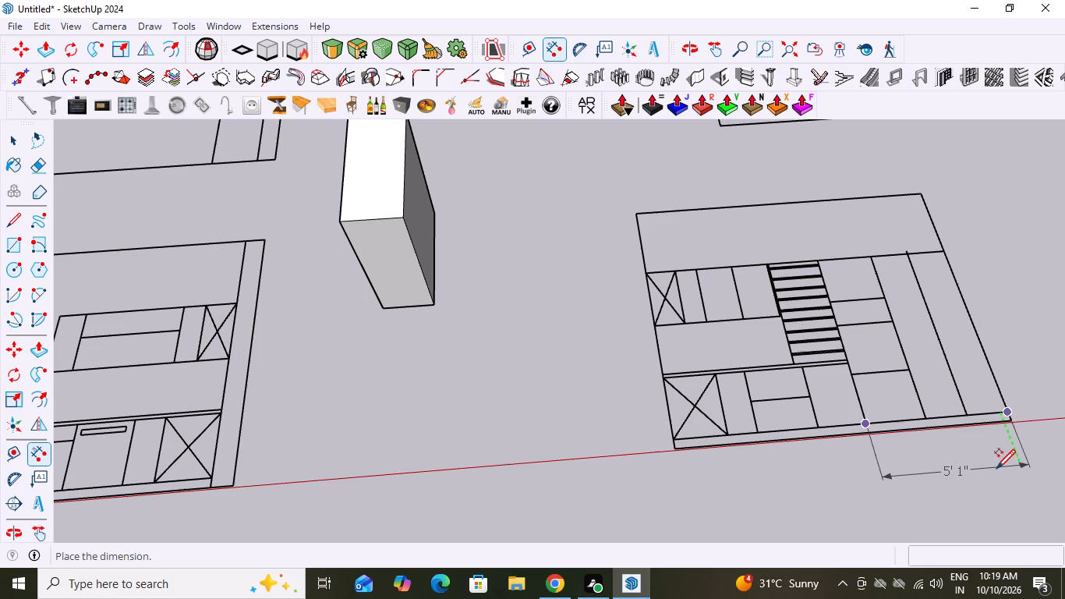
pyautogui.press('space')
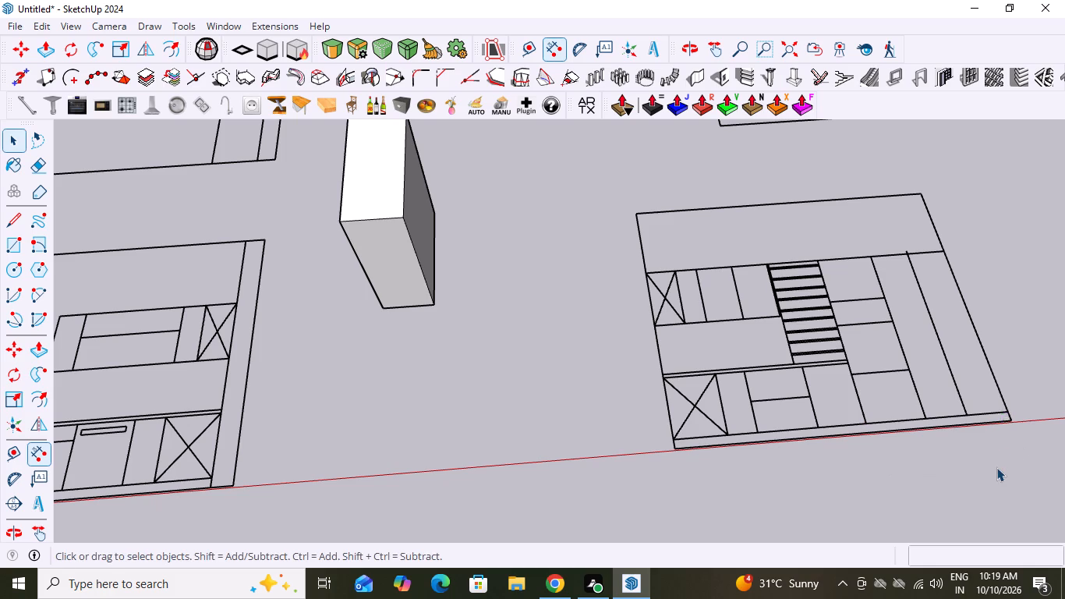
# Measure the depth of the end cabinet at the open lower end of the first plan's tall-unit run.
pyautogui.scroll(-8, 996, 467)
pyautogui.scroll(-3, 611, 478)
pyautogui.moveTo(600, 356); pyautogui.dragTo(685, 318, button='middle')
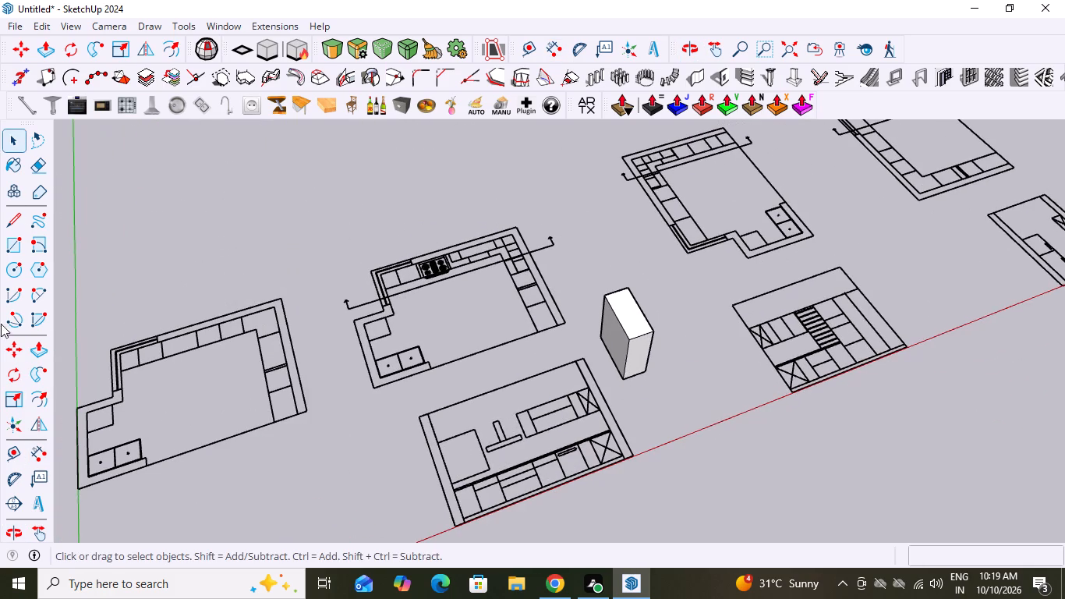
pyautogui.click(34, 446)
pyautogui.scroll(3, 212, 455)
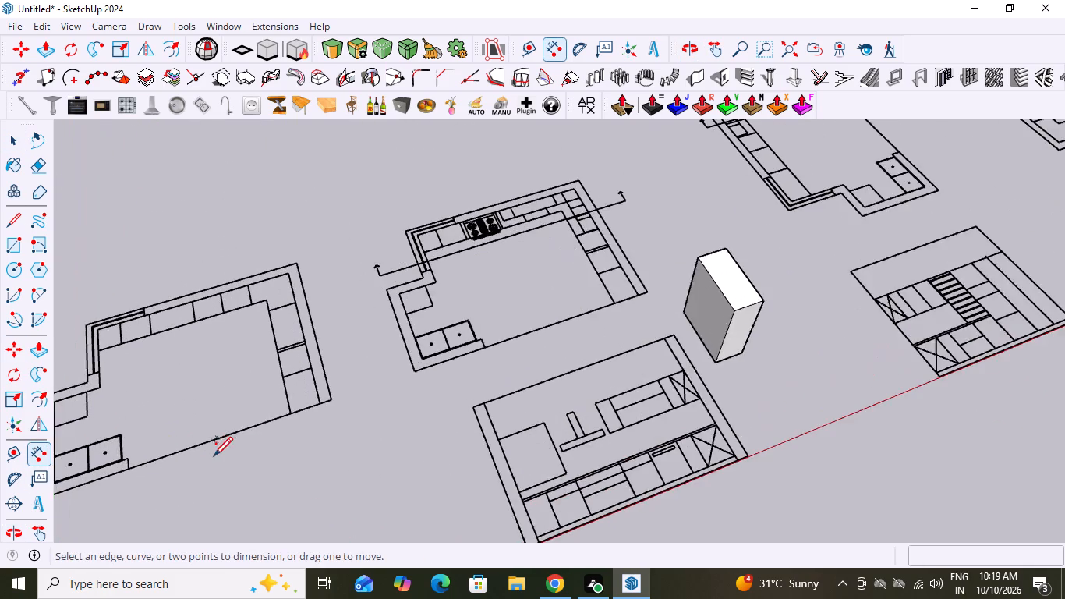
pyautogui.scroll(6, 214, 455)
pyautogui.scroll(8, 285, 418)
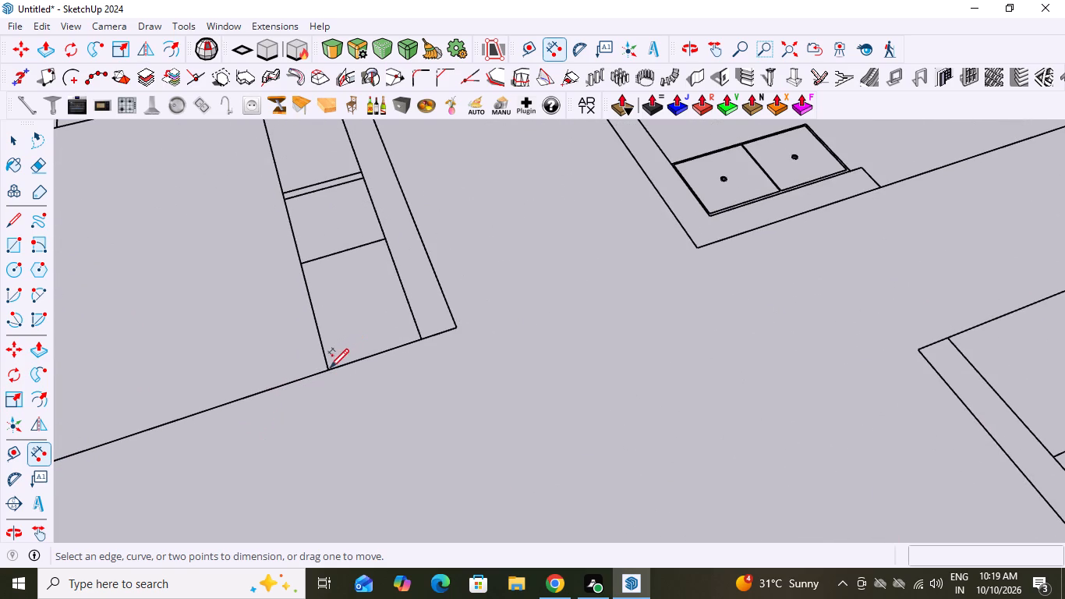
pyautogui.click(327, 367)
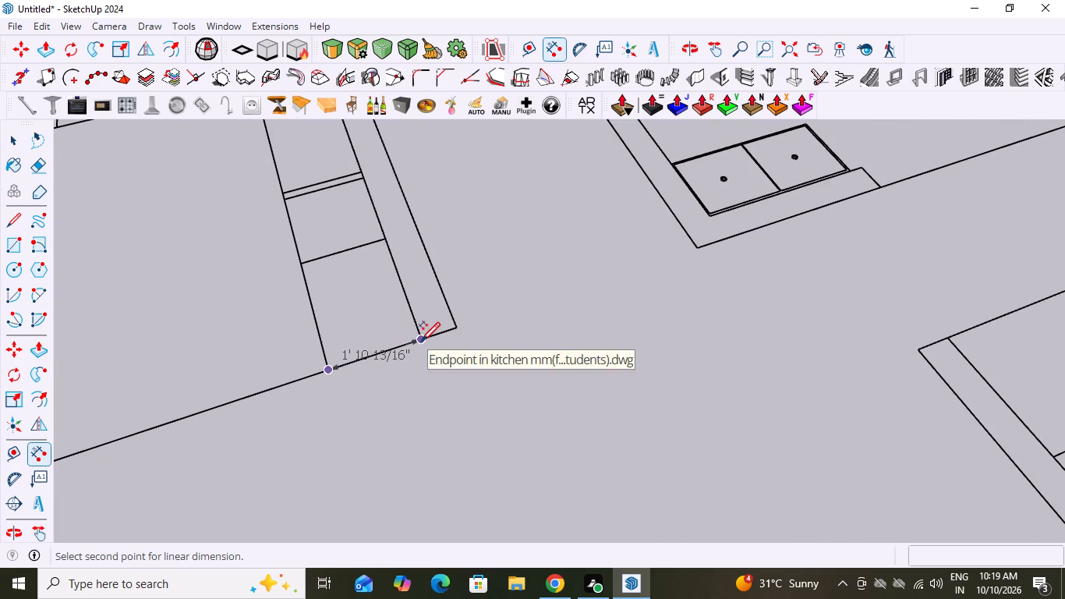
pyautogui.click(421, 339)
pyautogui.scroll(3, 446, 381)
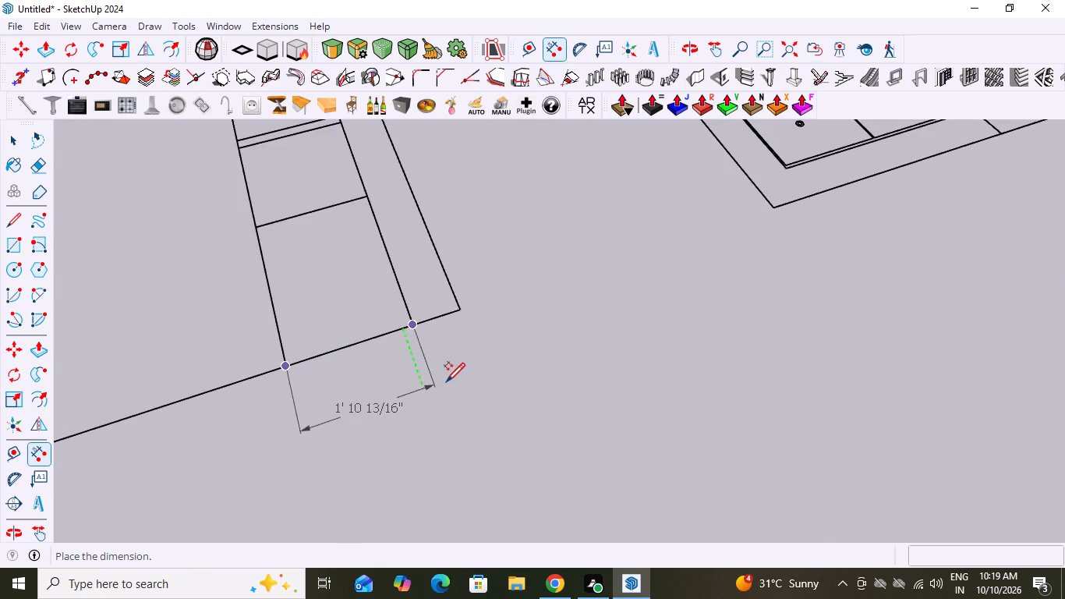
pyautogui.scroll(2, 446, 381)
pyautogui.press('space')
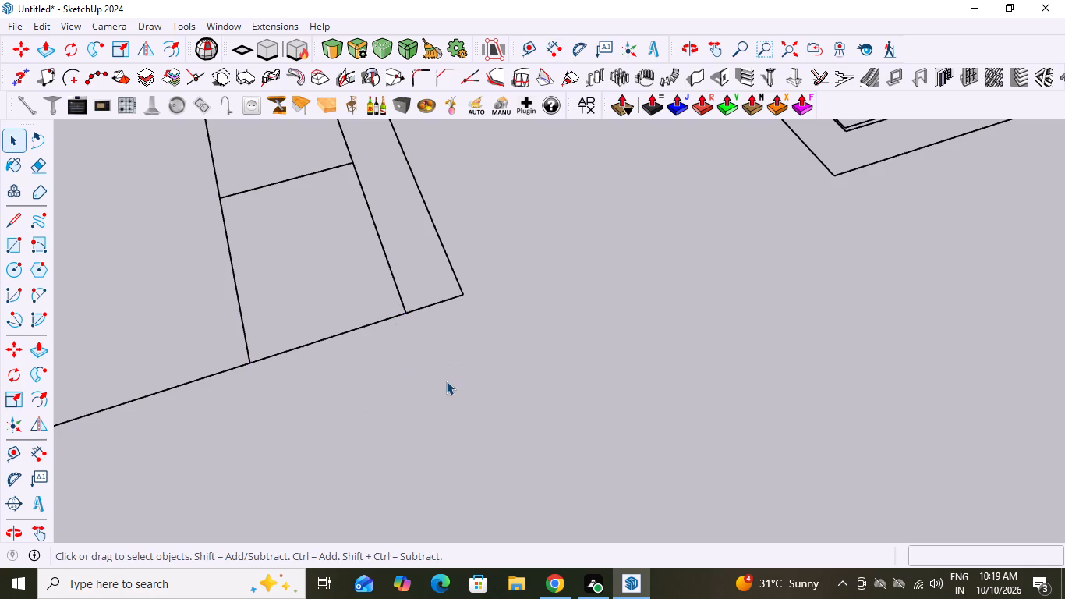
# Set the model units to decimal millimetres with a length display precision of 0.00 mm.
pyautogui.click(218, 25)
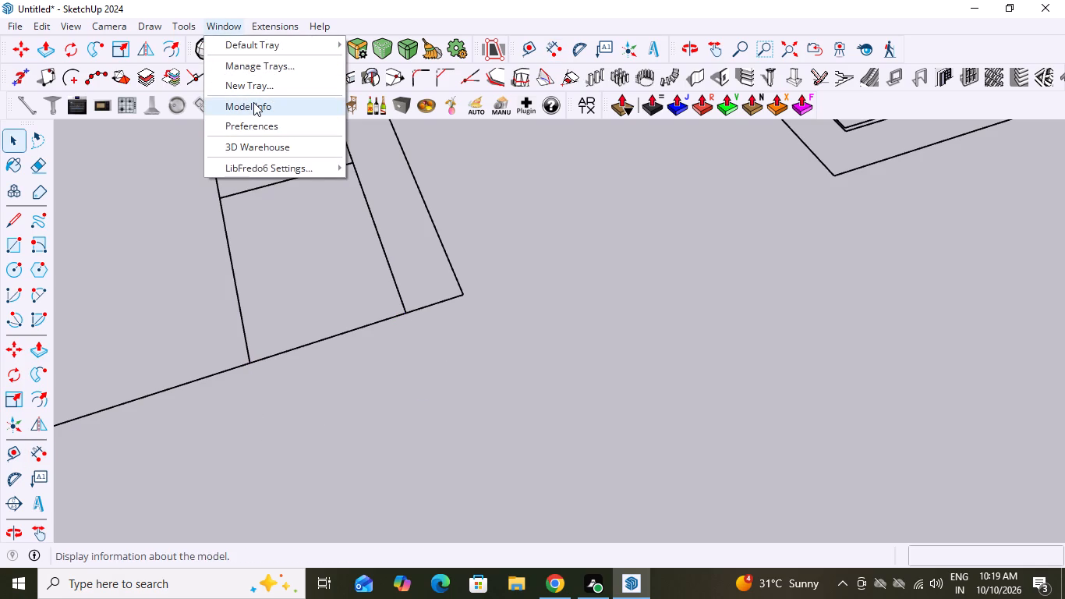
pyautogui.click(253, 102)
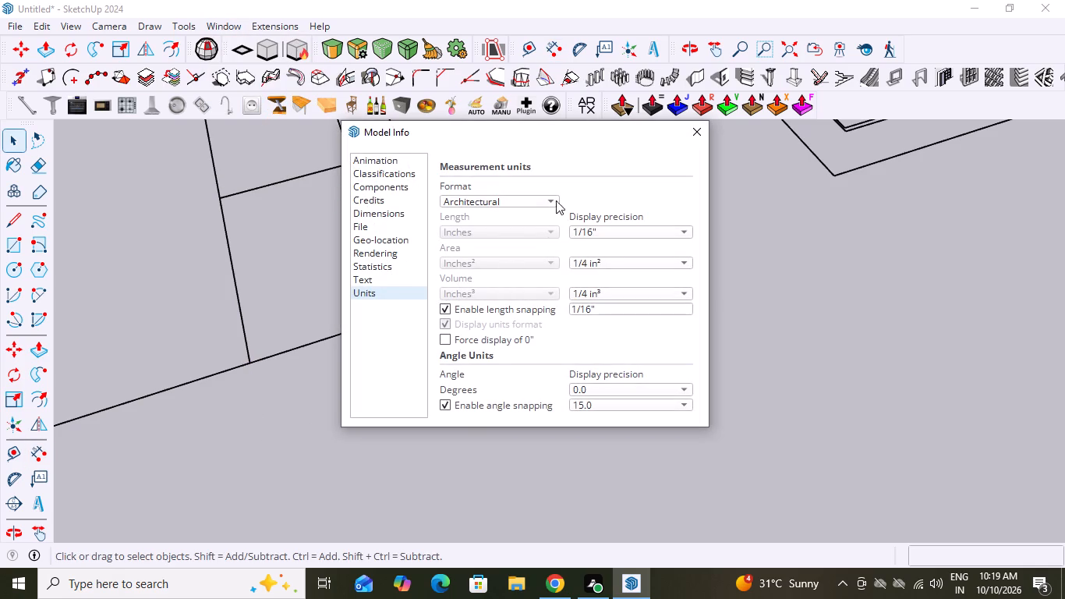
pyautogui.click(553, 197)
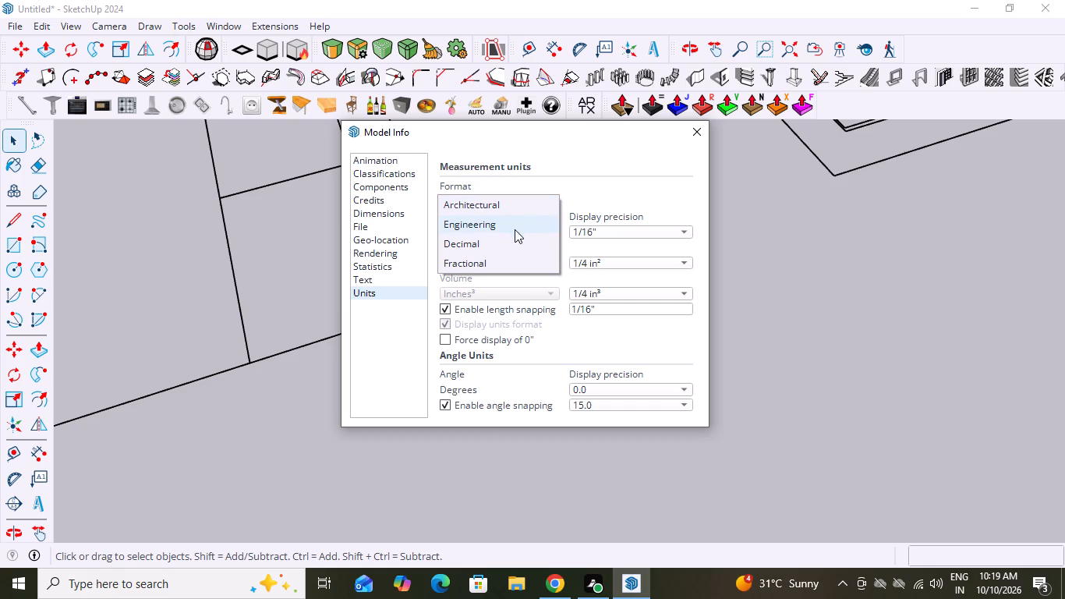
pyautogui.click(477, 247)
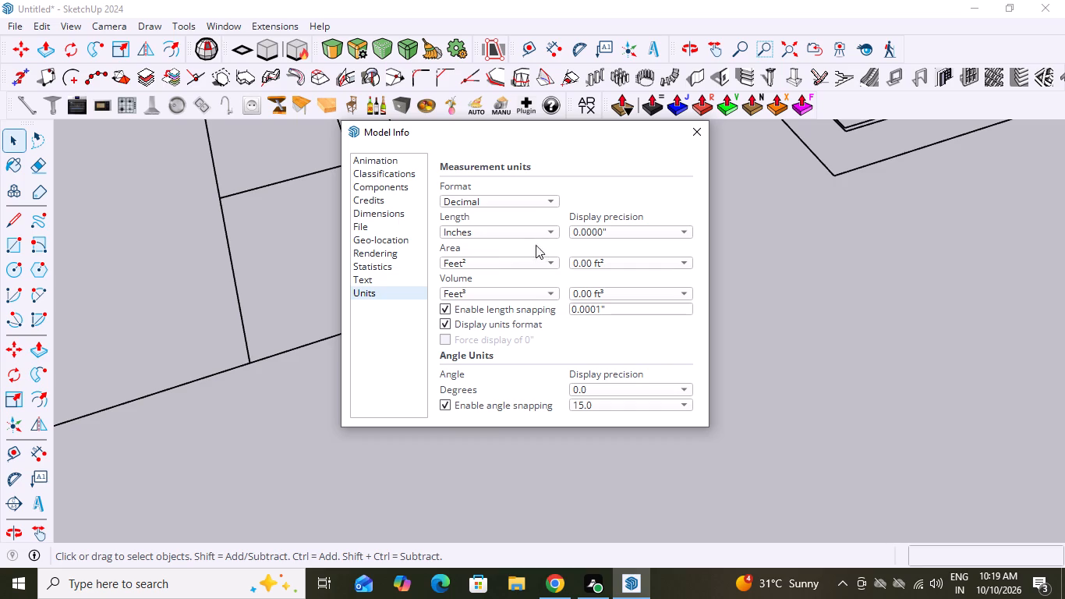
pyautogui.click(550, 233)
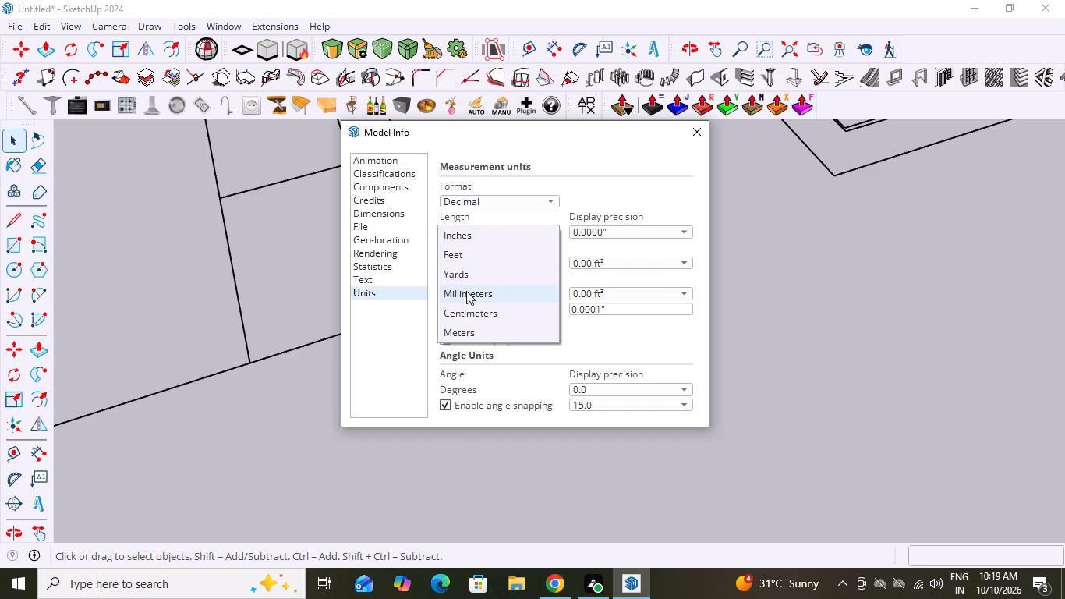
pyautogui.click(466, 291)
pyautogui.click(686, 229)
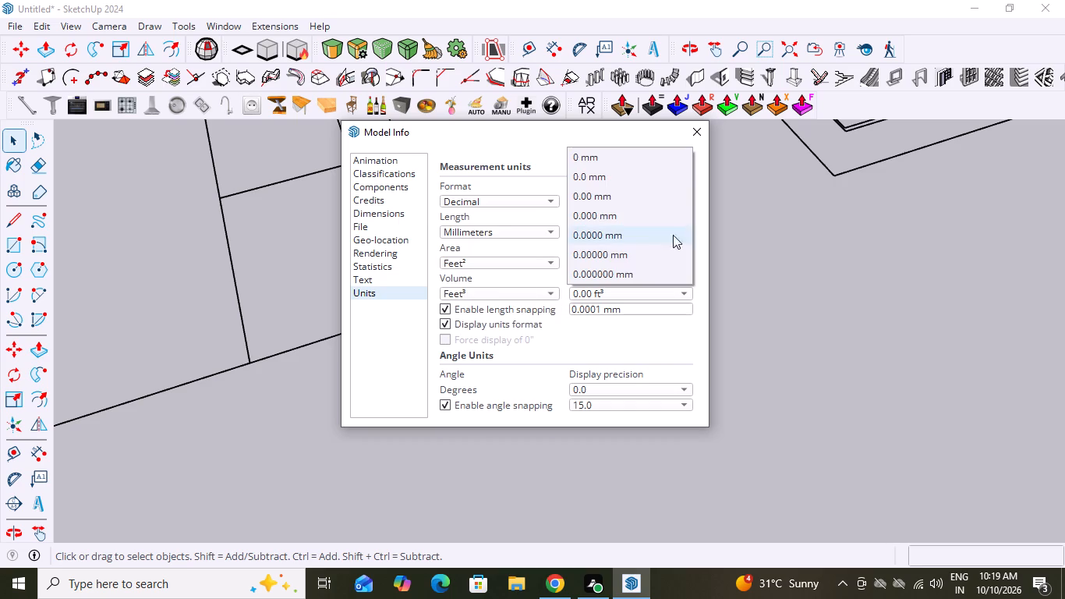
pyautogui.click(602, 193)
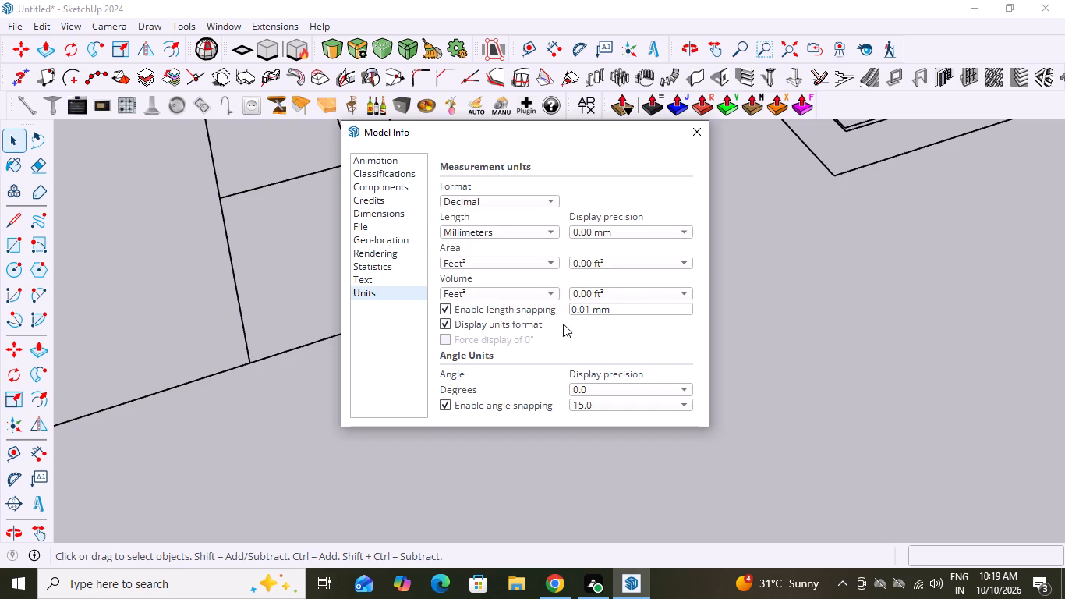
pyautogui.click(688, 231)
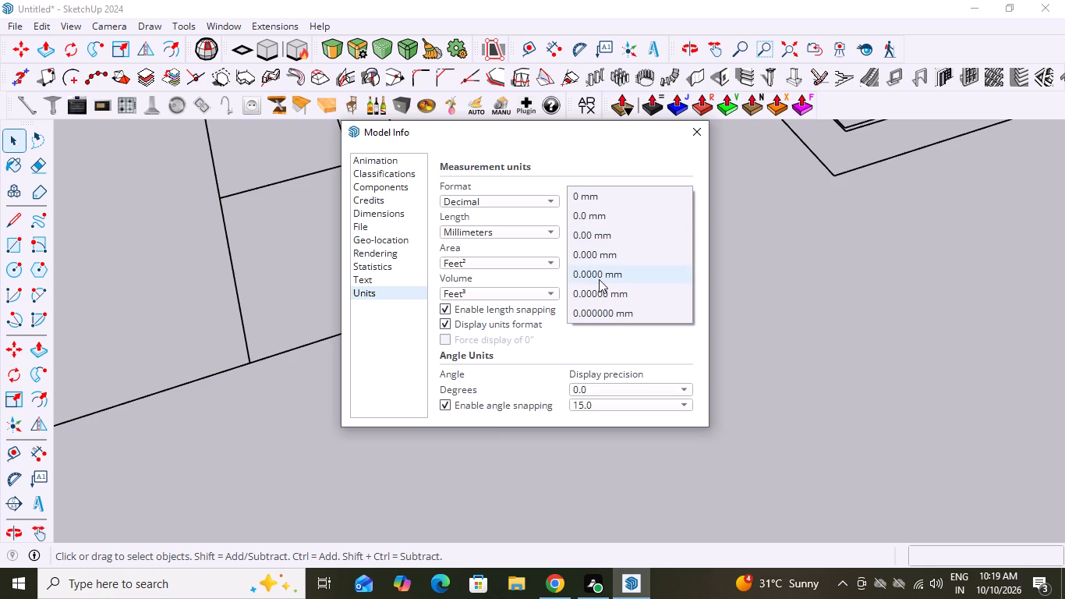
pyautogui.click(605, 239)
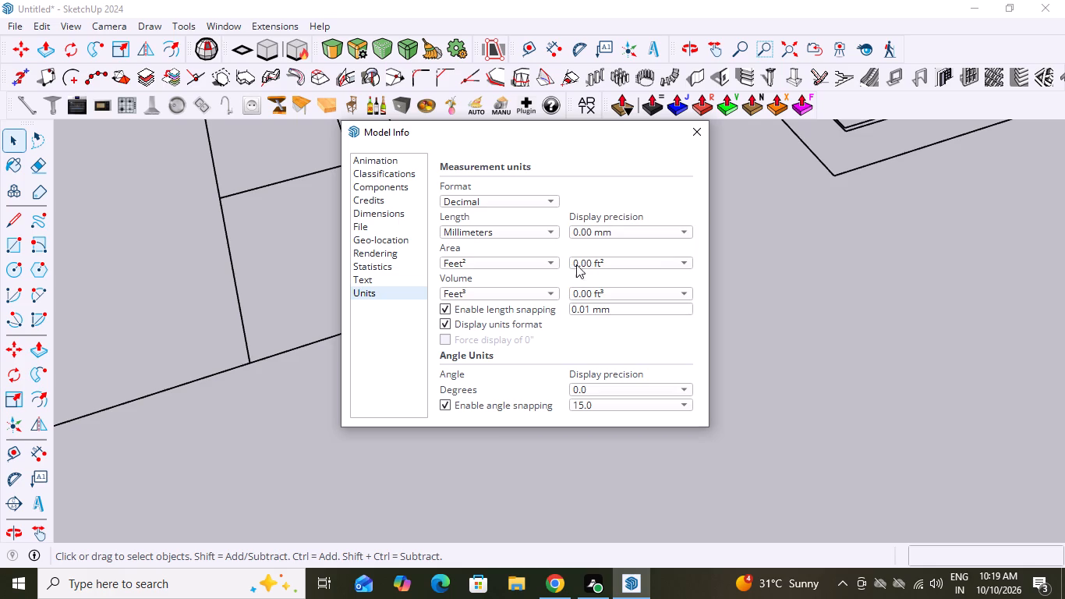
pyautogui.moveTo(688, 123); pyautogui.dragTo(667, 140)
pyautogui.click(692, 133)
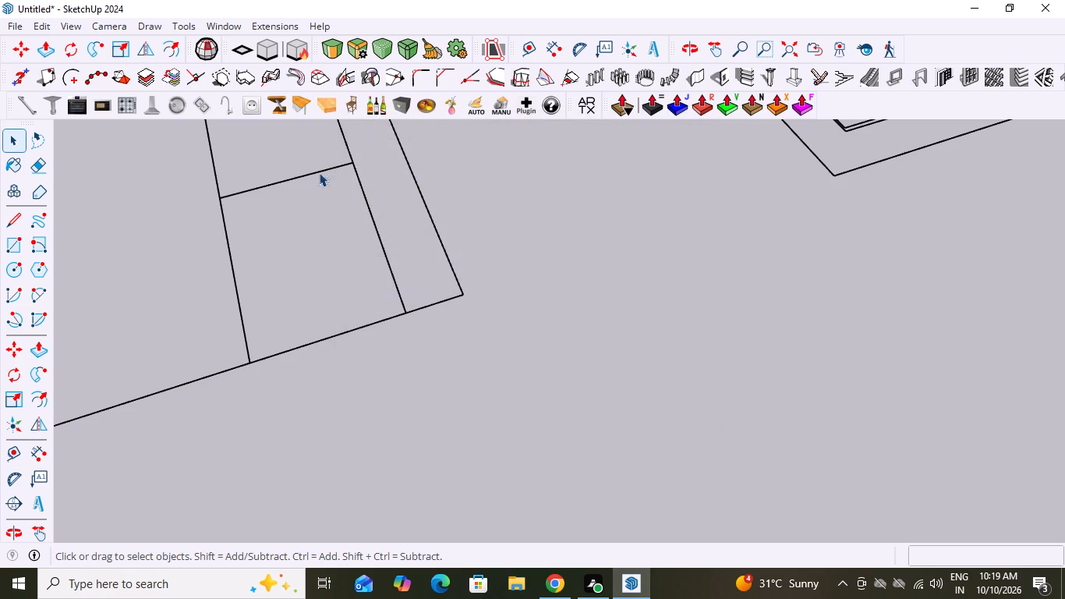
# Measure the first plan's end cabinet depth again between its front and back corners, in millimetres.
pyautogui.click(40, 452)
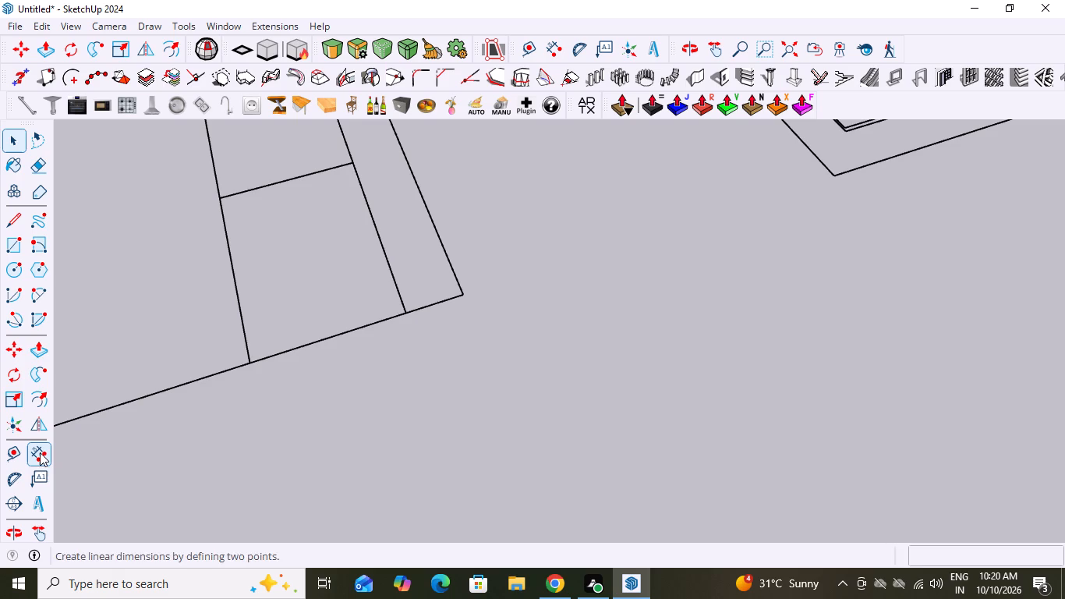
pyautogui.click(247, 362)
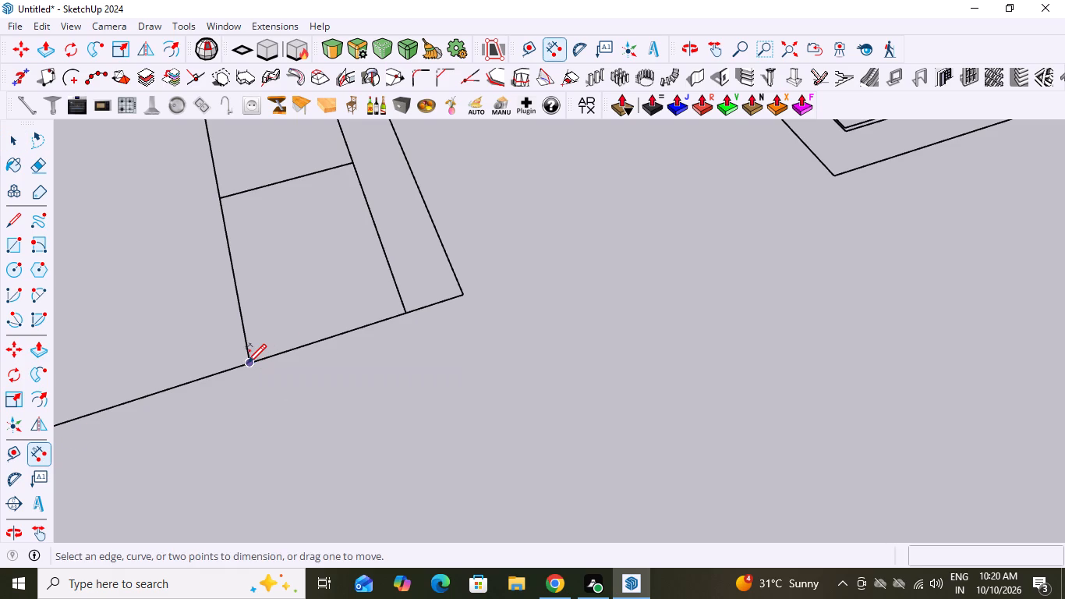
pyautogui.click(402, 314)
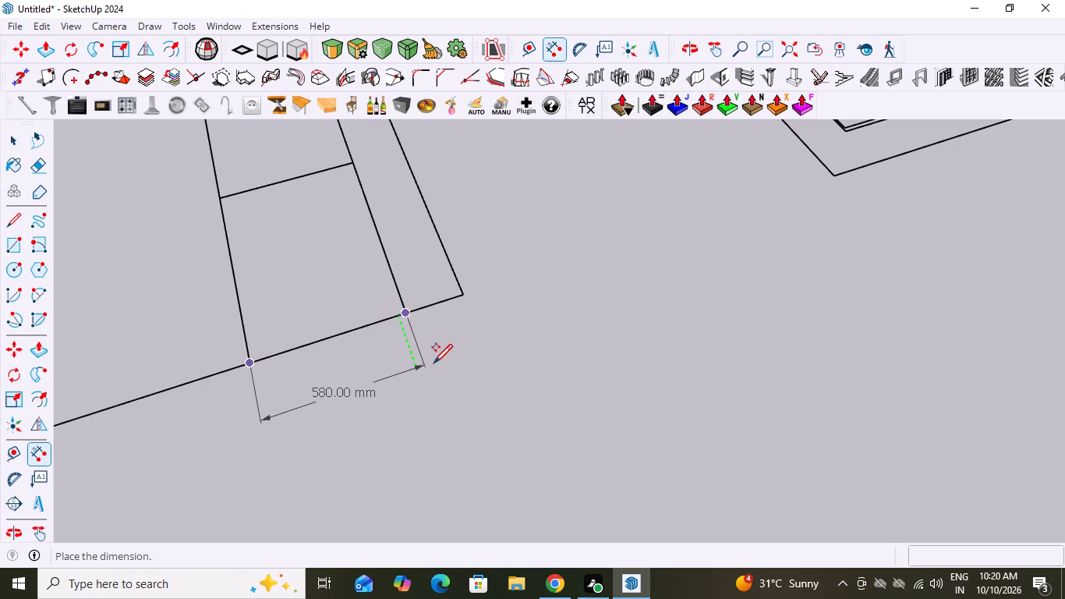
pyautogui.press('space')
# Open the tall-unit group for editing and push its large face nearest the first elevation inward about 615 mm.
pyautogui.scroll(-17, 251, 308)
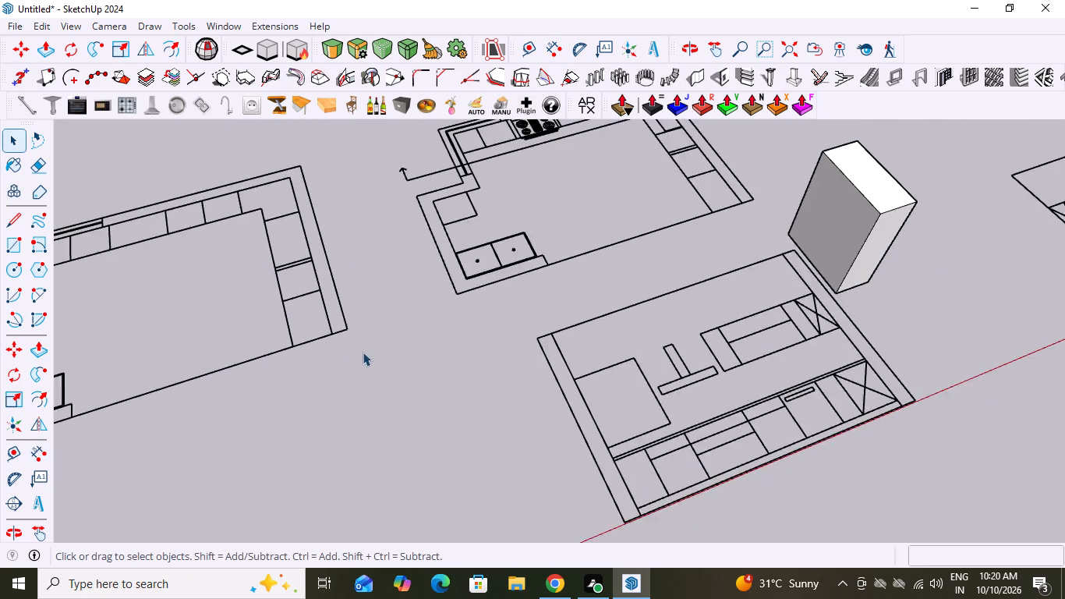
pyautogui.scroll(-6, 363, 352)
pyautogui.moveTo(562, 373); pyautogui.dragTo(489, 332, button='middle')
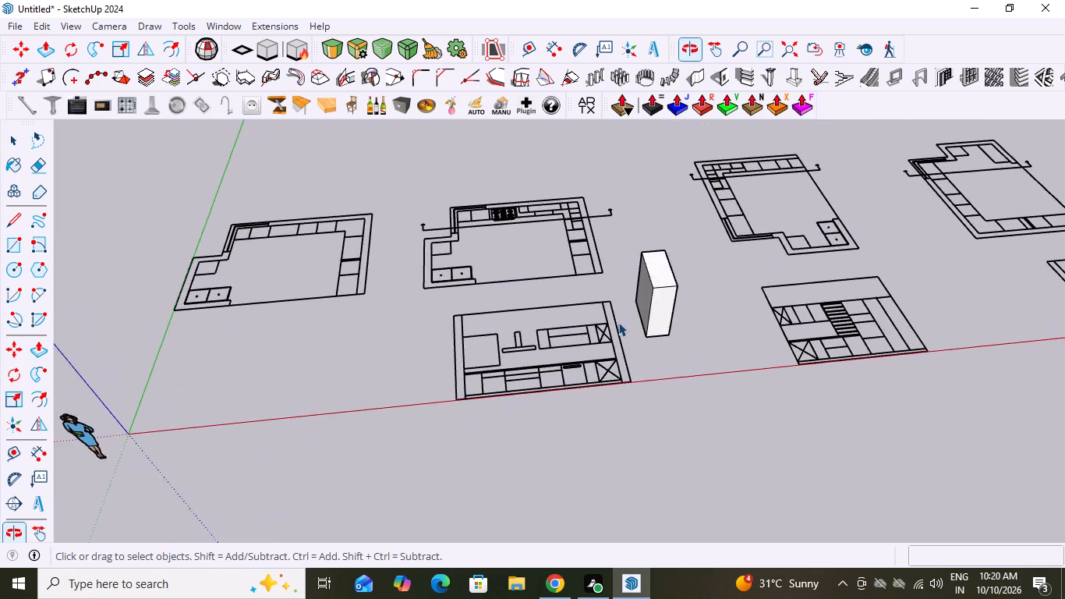
pyautogui.scroll(10, 618, 322)
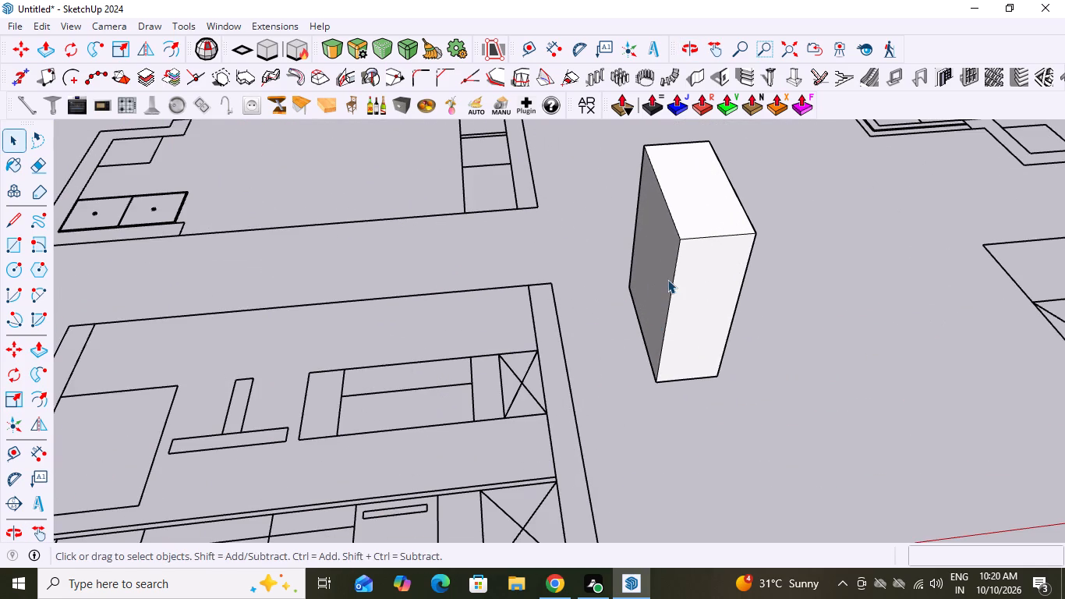
pyautogui.click(663, 275)
pyautogui.doubleClick(663, 275)
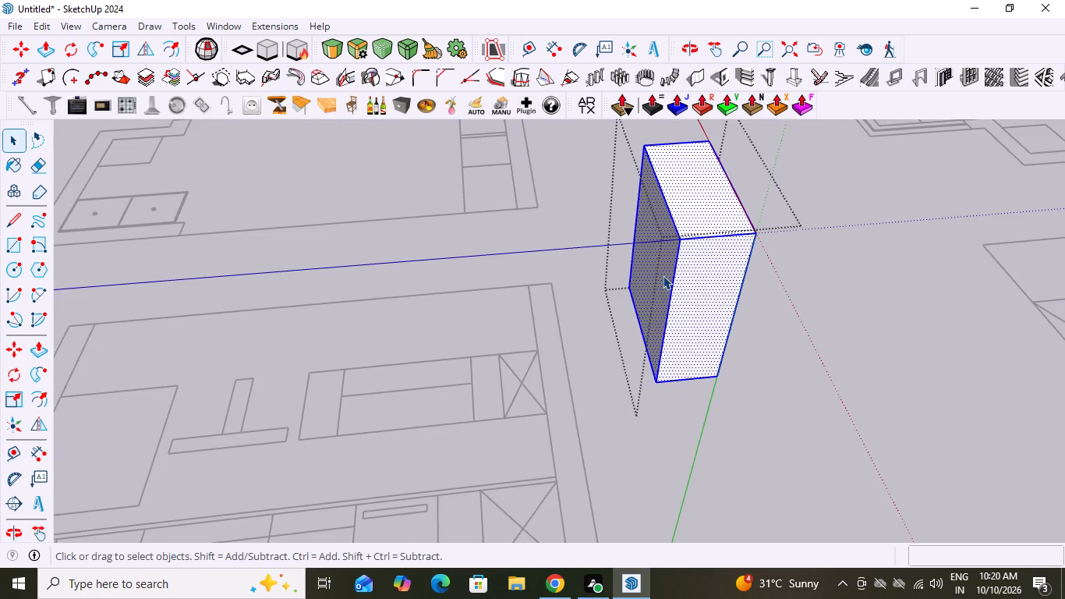
pyautogui.click(651, 269)
pyautogui.press('p')
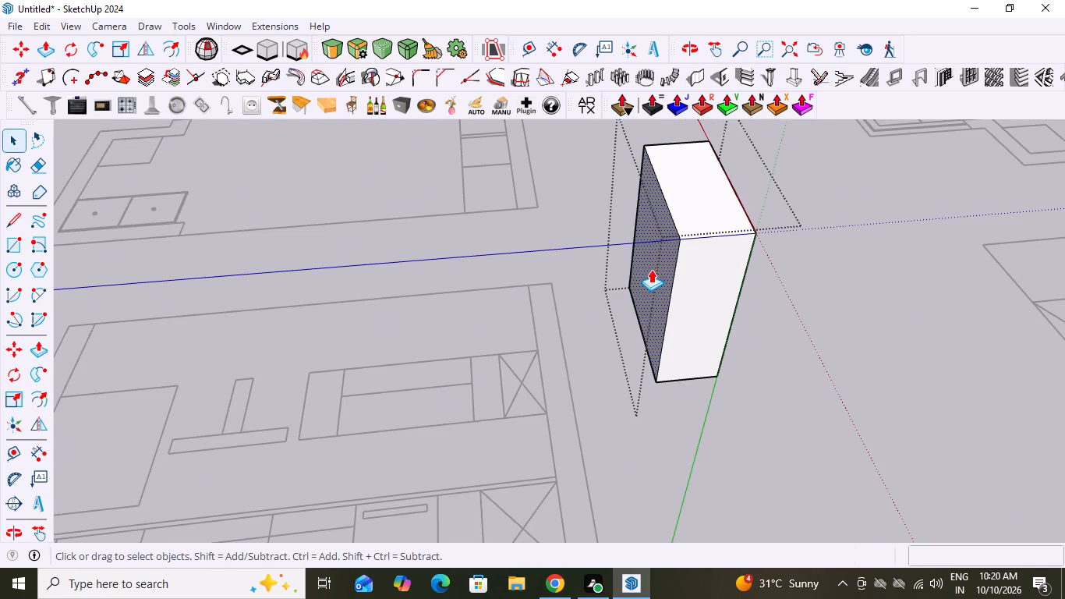
pyautogui.click(638, 266)
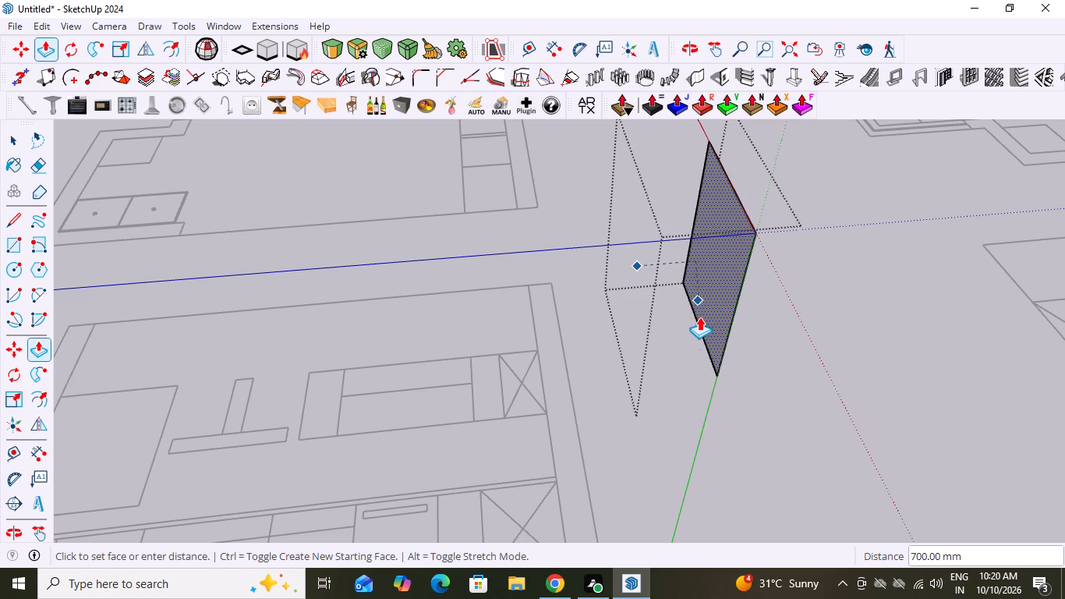
pyautogui.click(706, 400)
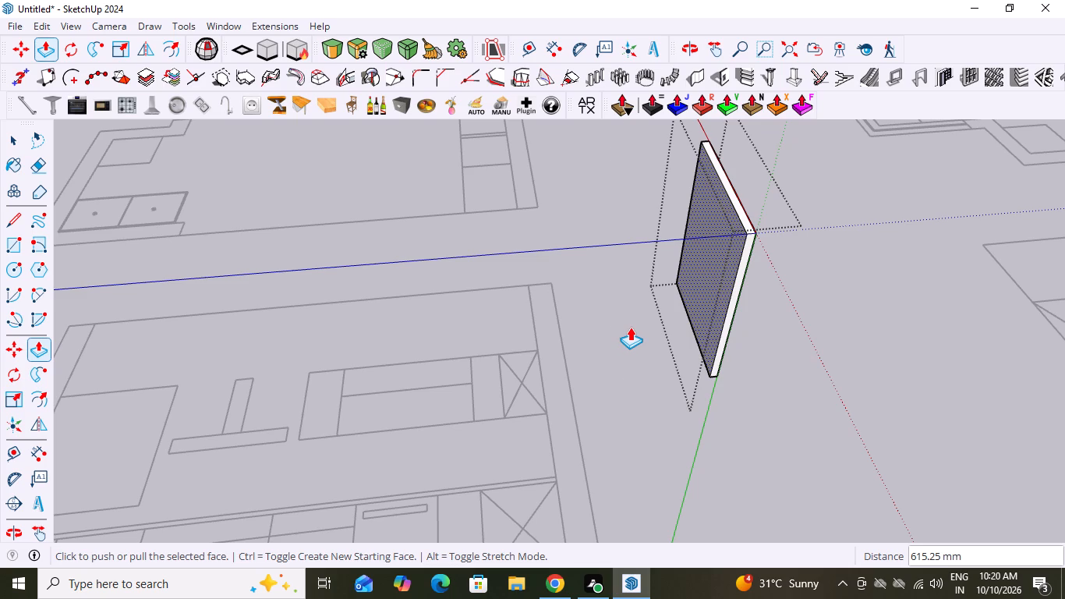
# Undo the last push of the tall-unit group's large face.
pyautogui.hotkey('ctrl', 'z')
pyautogui.press('space')
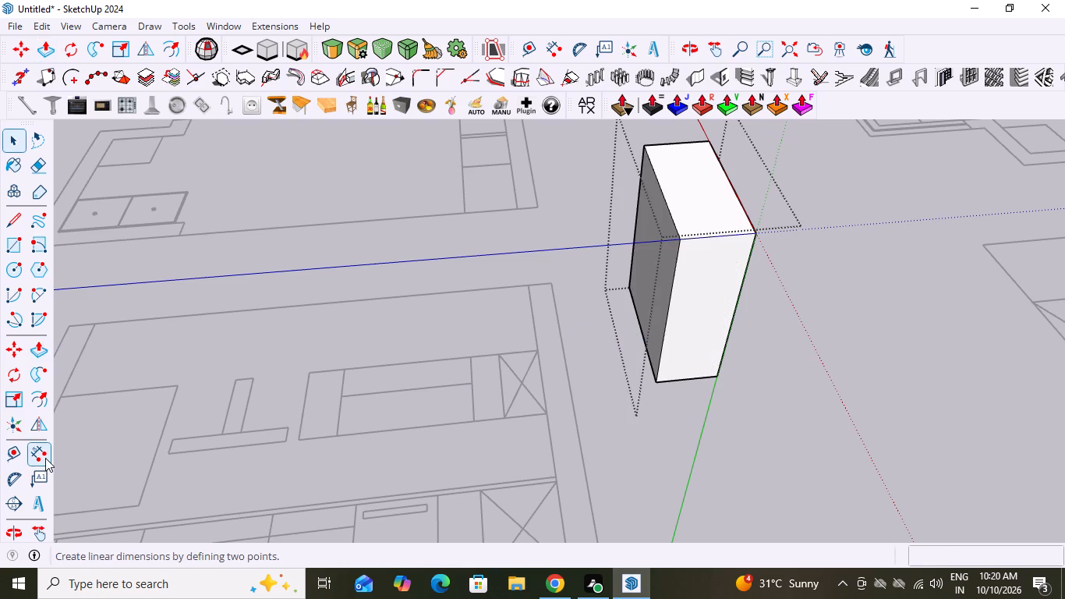
# Measure the tall-unit block's depth along its narrow side's bottom edge, between the two corners.
pyautogui.moveTo(43, 455); pyautogui.dragTo(82, 461)
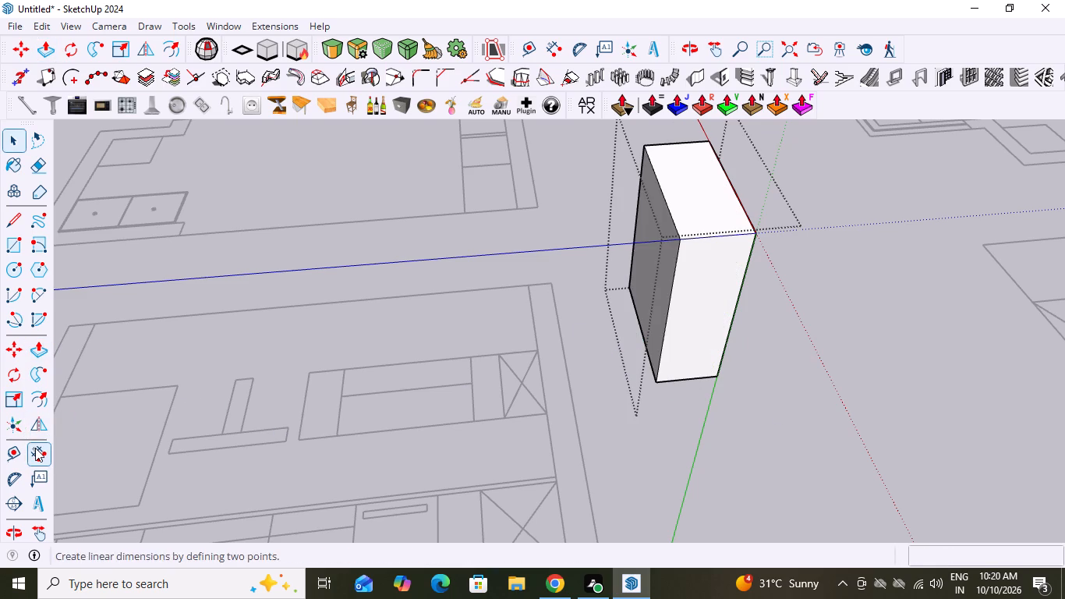
pyautogui.click(35, 448)
pyautogui.scroll(6, 755, 367)
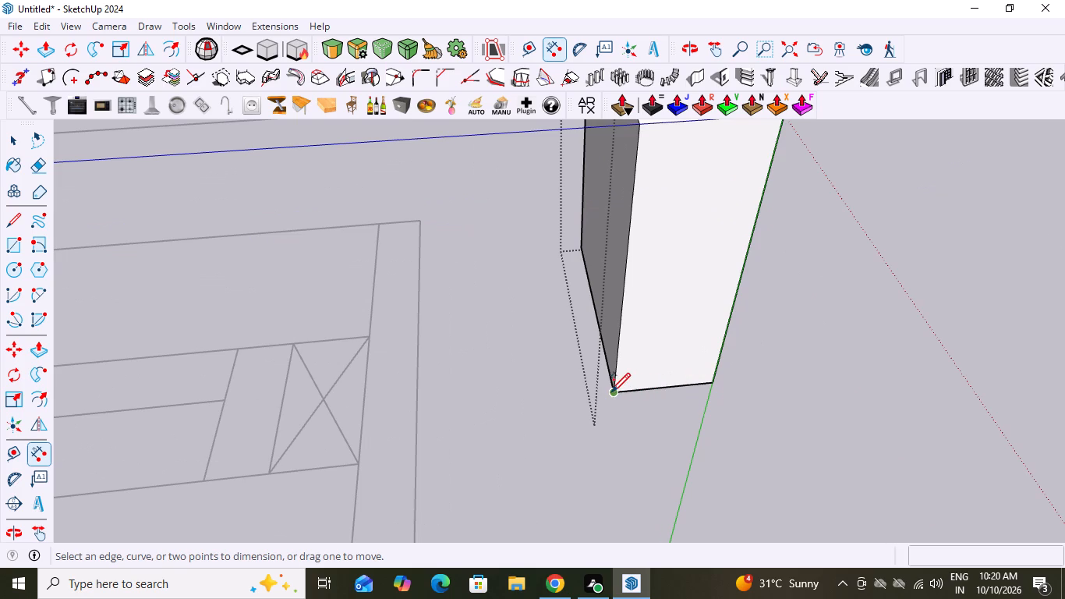
pyautogui.click(611, 391)
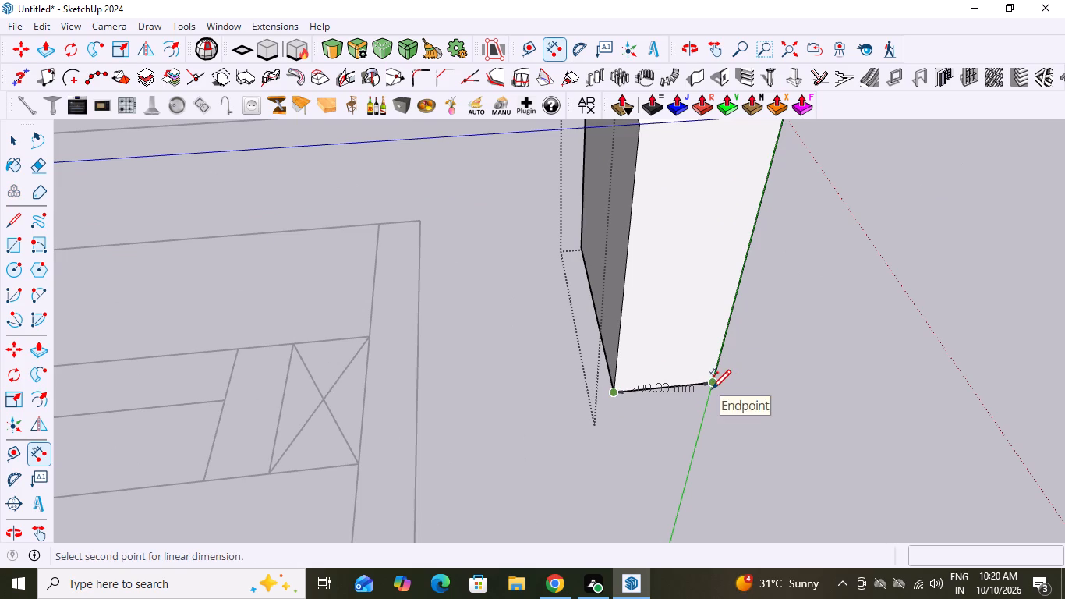
pyautogui.click(712, 387)
pyautogui.press('space')
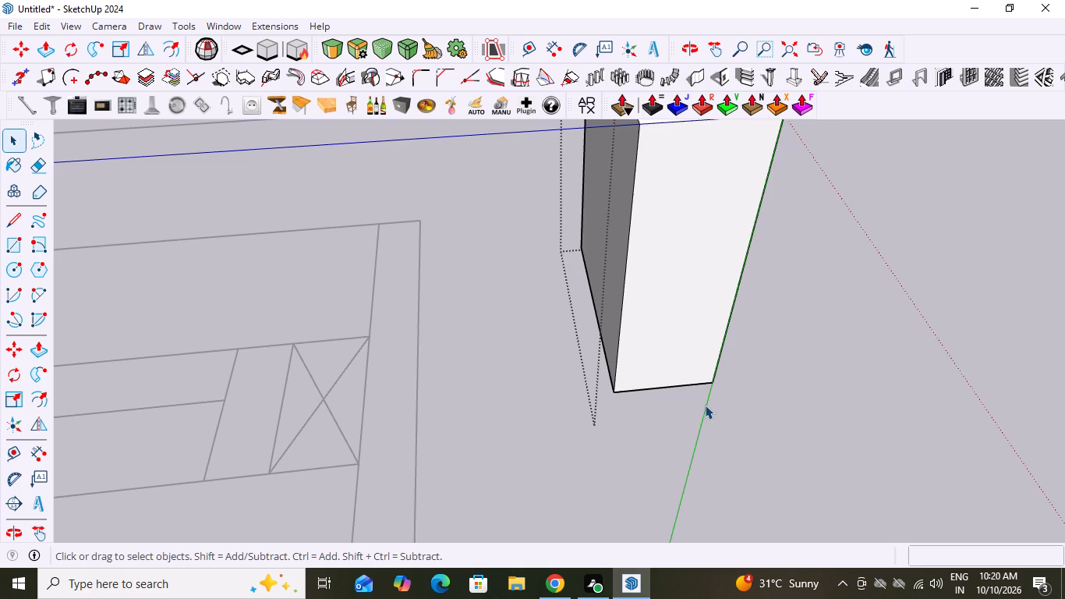
# Push the tall-unit group's large face nearest the first elevation inward 120 mm and leave the group.
pyautogui.scroll(-5, 571, 325)
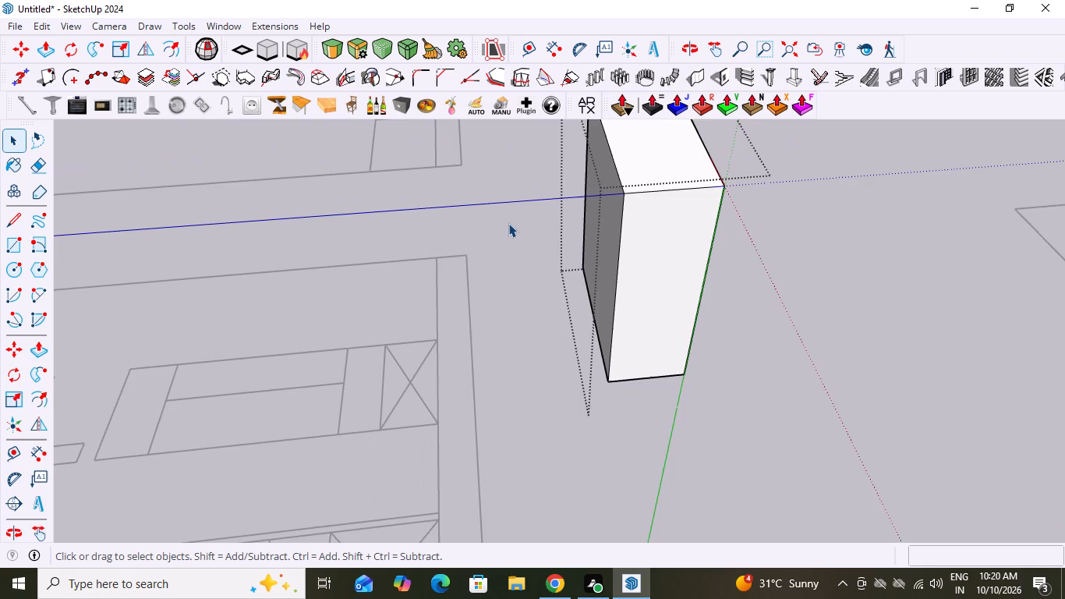
pyautogui.scroll(2, 510, 223)
pyautogui.press('p')
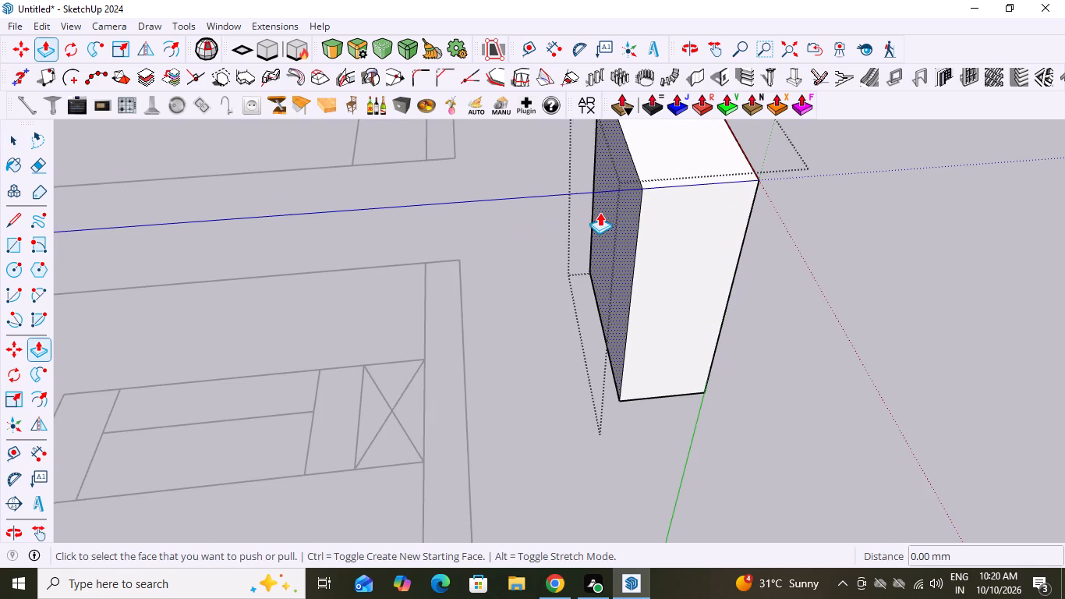
pyautogui.click(600, 212)
pyautogui.write('12')
pyautogui.press('0')
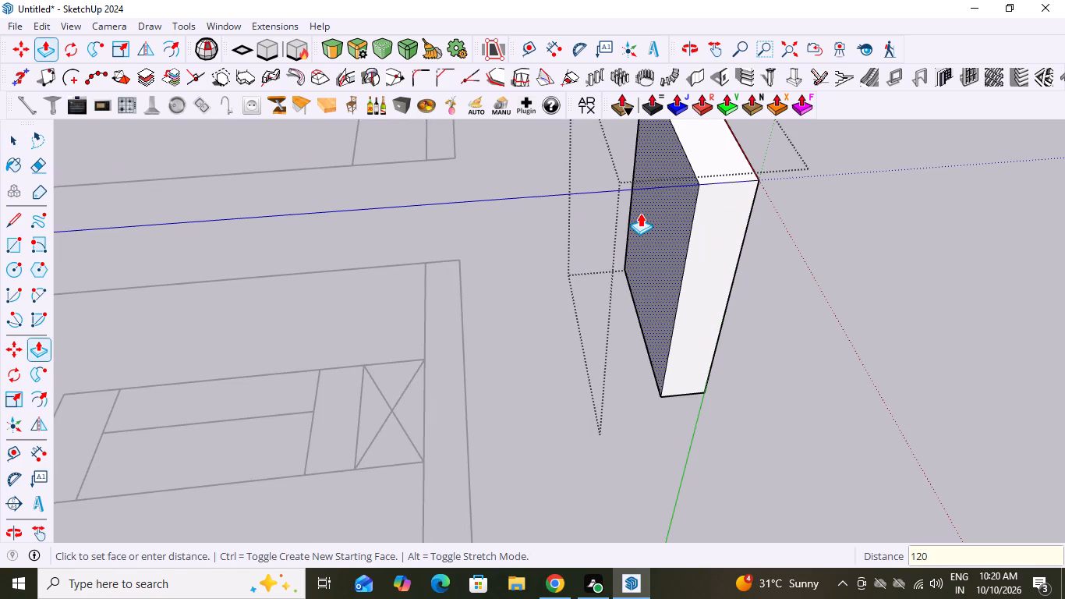
pyautogui.write('MM')
pyautogui.press('Return')
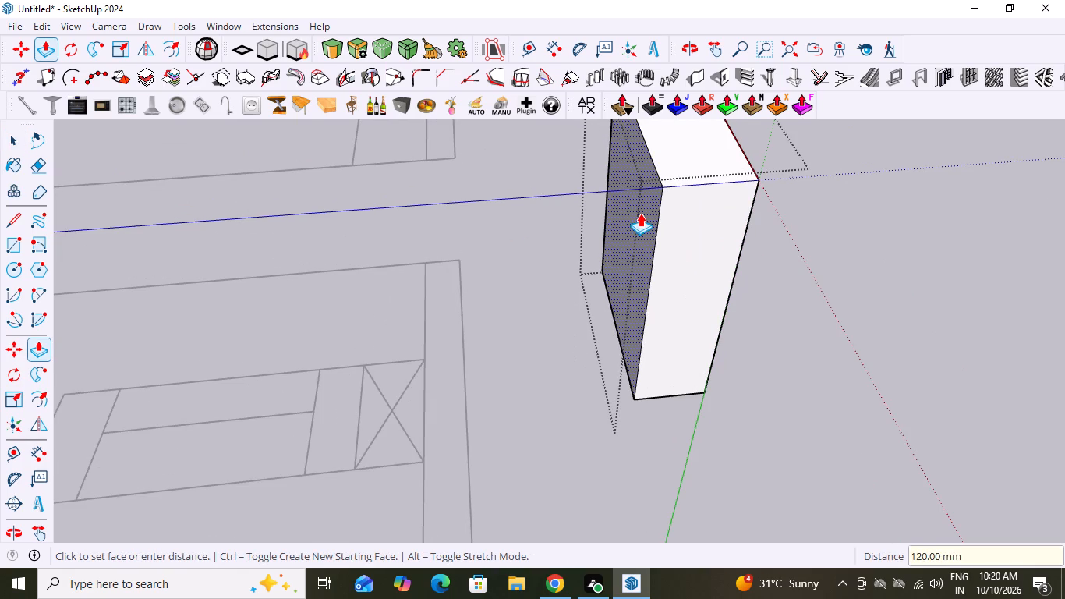
pyautogui.scroll(-9, 561, 275)
pyautogui.press('space')
pyautogui.click(707, 318)
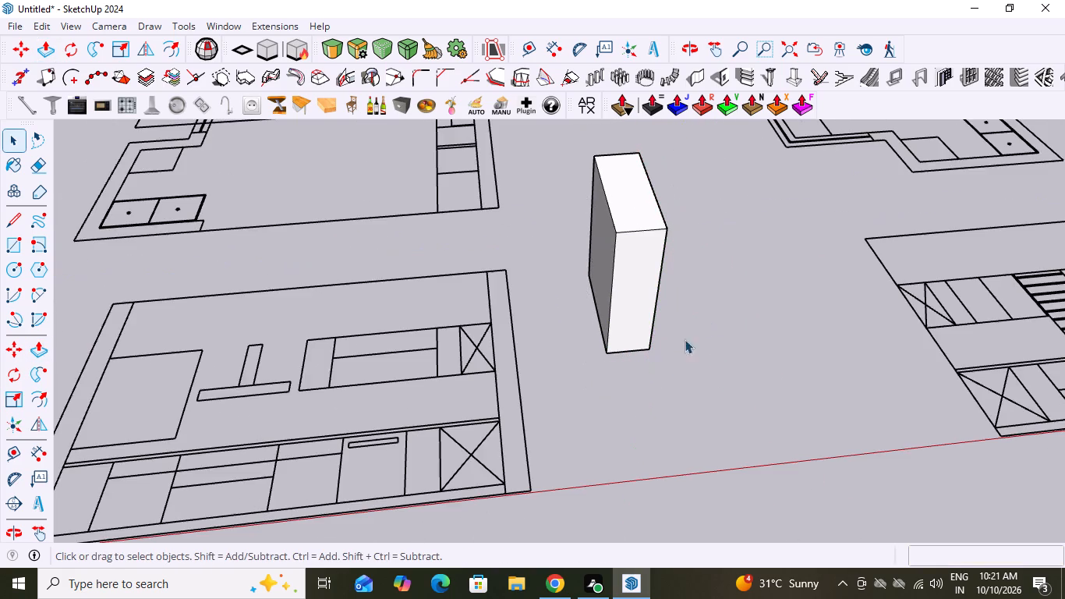
# Measure the tall-unit group's depth again between its two bottom corners on the narrow side.
pyautogui.moveTo(619, 349); pyautogui.dragTo(646, 338, button='middle')
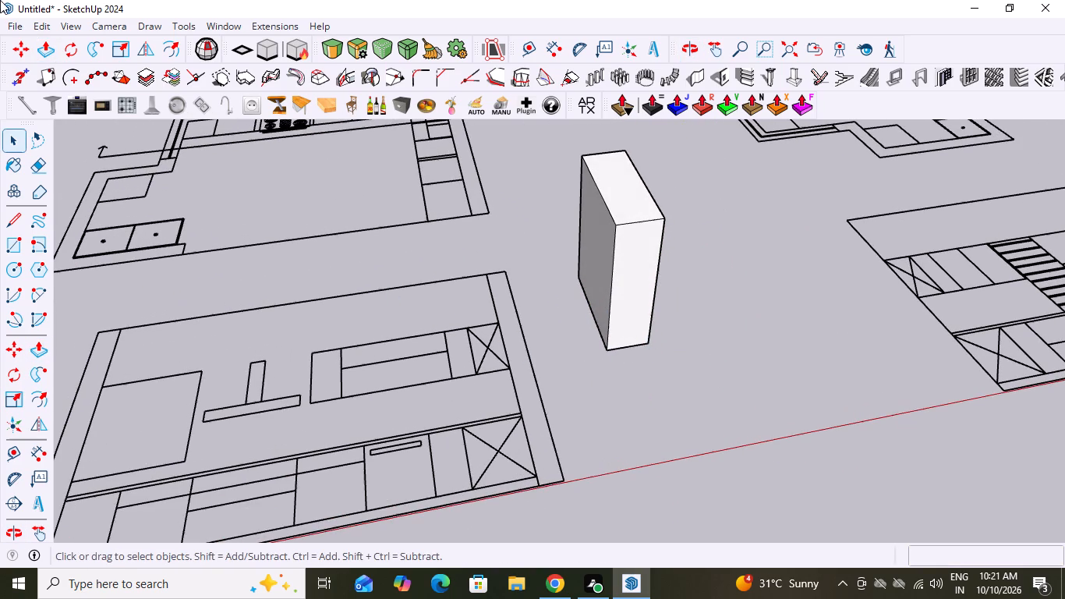
pyautogui.moveTo(33, 451); pyautogui.dragTo(47, 448)
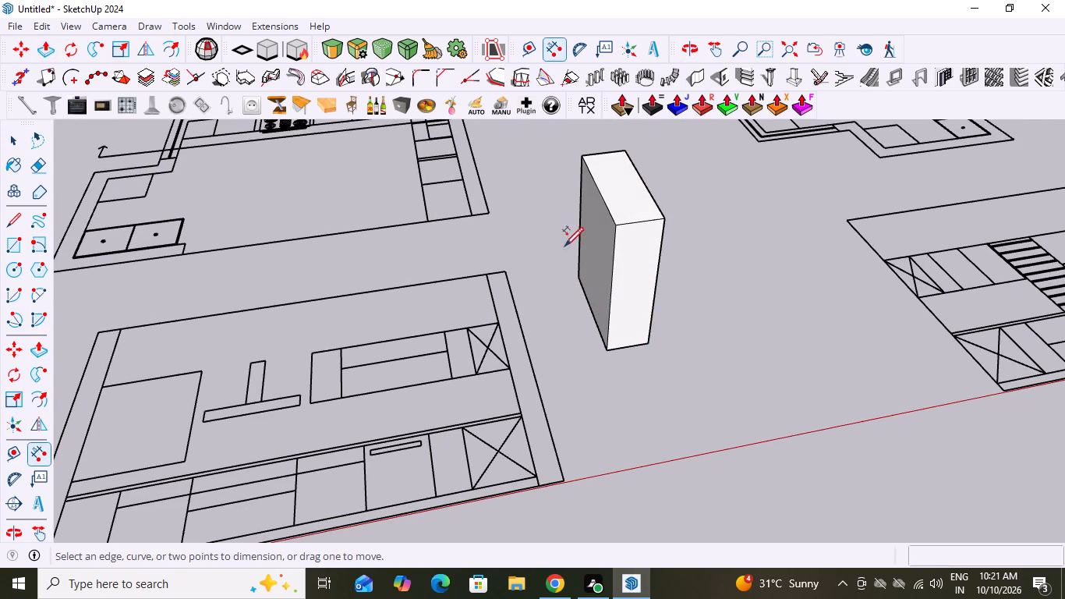
pyautogui.scroll(7, 632, 345)
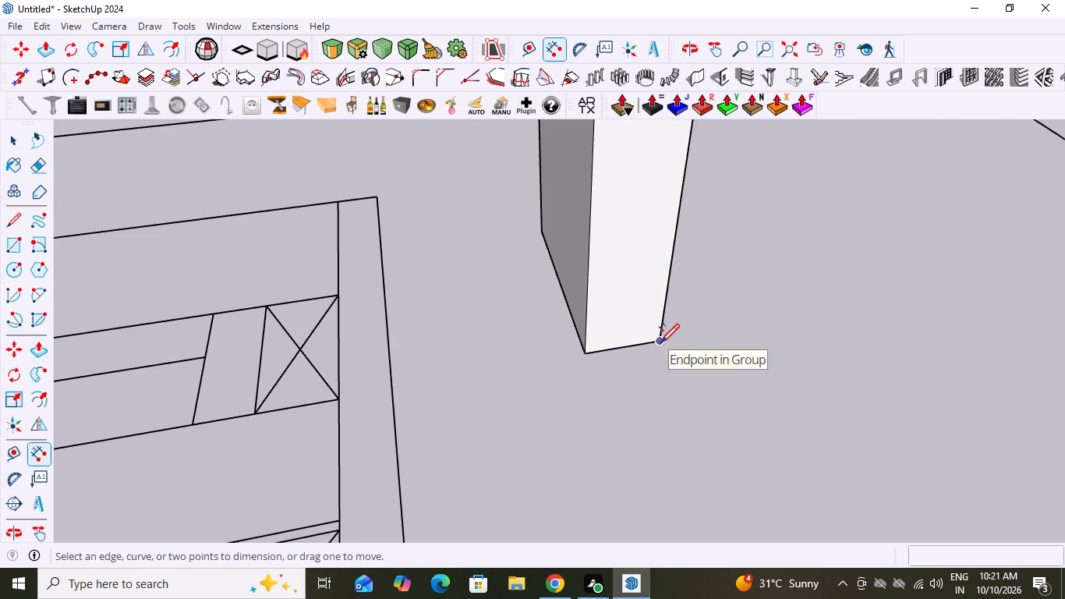
pyautogui.click(660, 342)
pyautogui.click(586, 351)
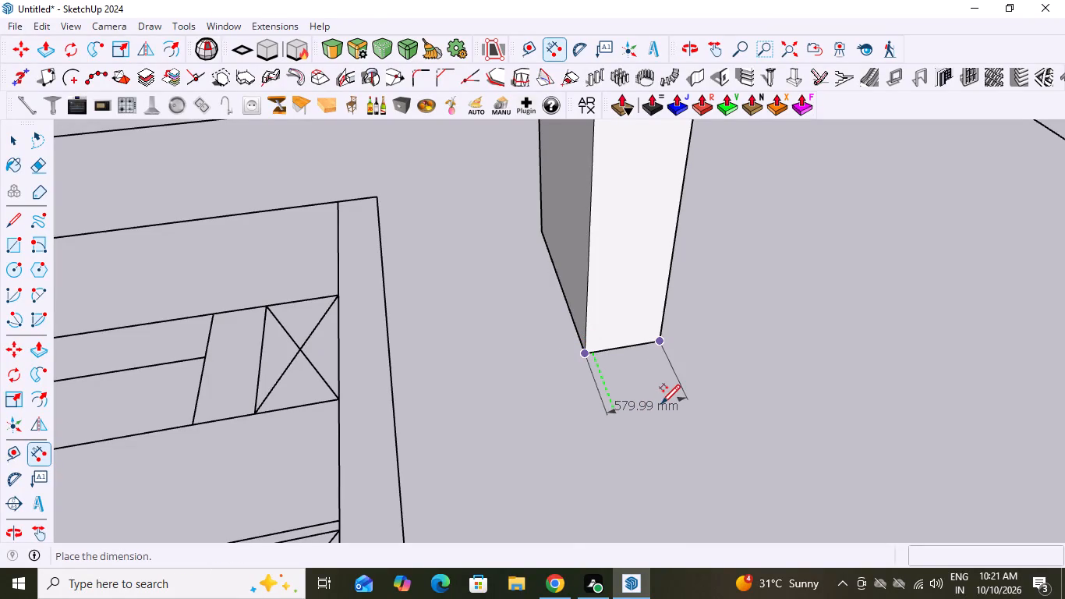
pyautogui.scroll(20, 661, 402)
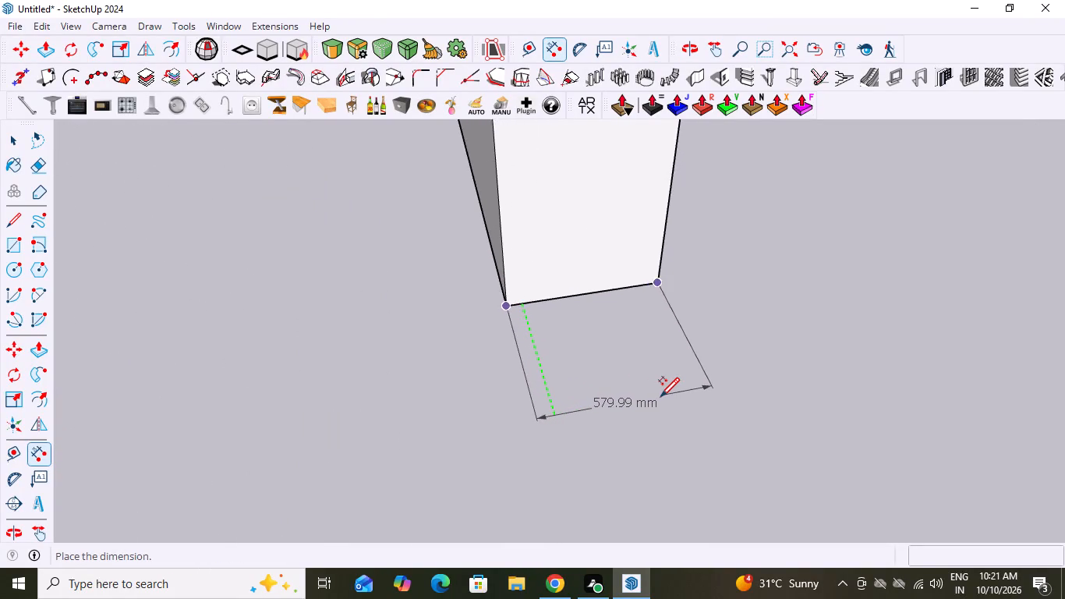
pyautogui.scroll(1, 660, 395)
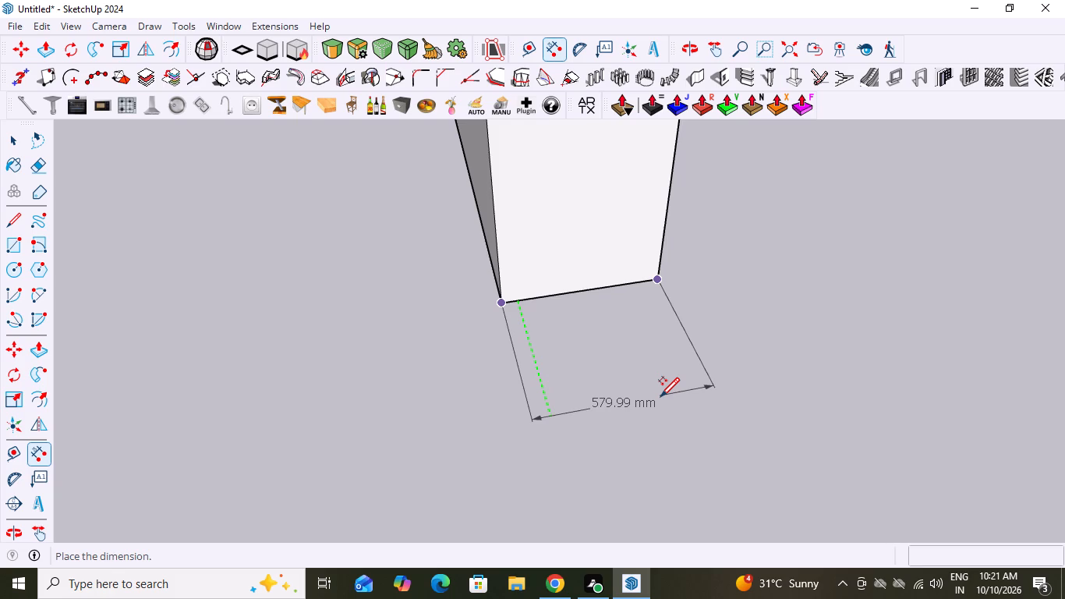
pyautogui.press('space')
# Move the tall-unit group by its bottom back corner onto the wall-side corner at the open end of the first plan's tall-unit run.
pyautogui.scroll(-18, 512, 358)
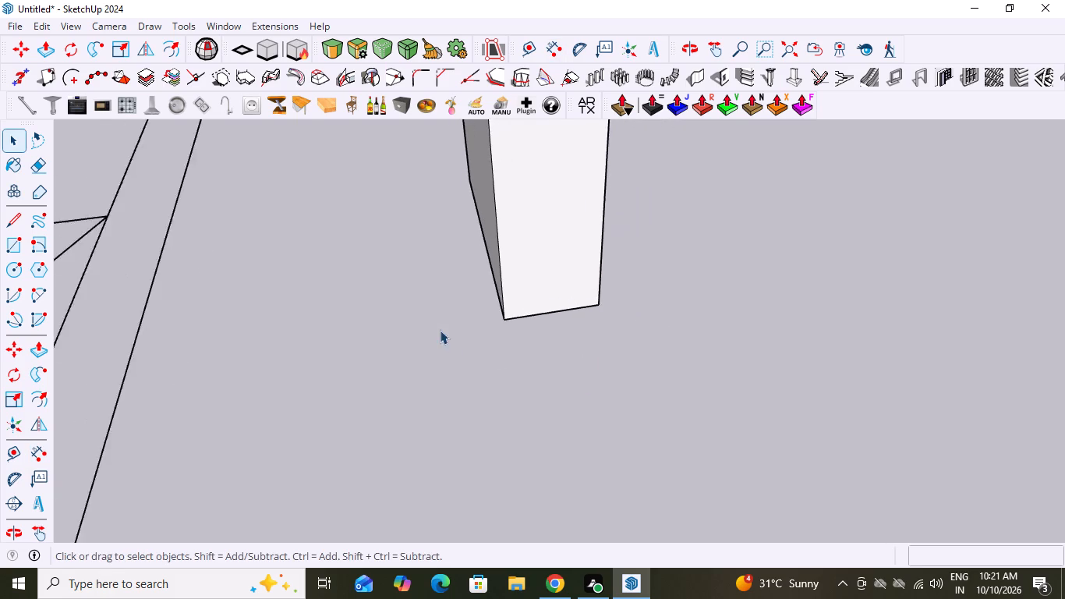
pyautogui.scroll(-20, 440, 330)
pyautogui.scroll(-9, 440, 330)
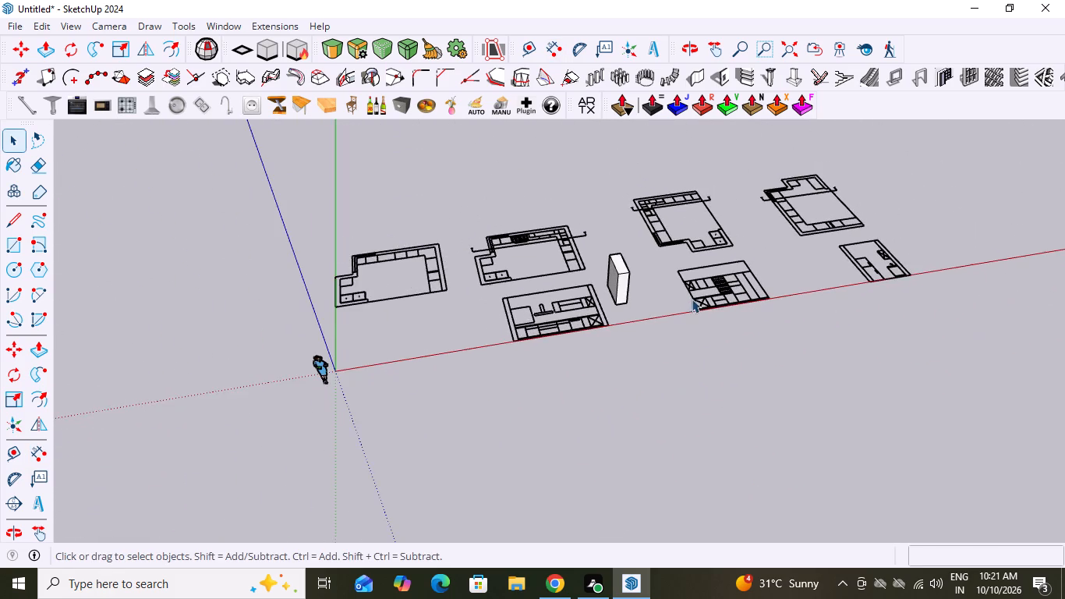
pyautogui.scroll(4, 498, 310)
pyautogui.click(691, 267)
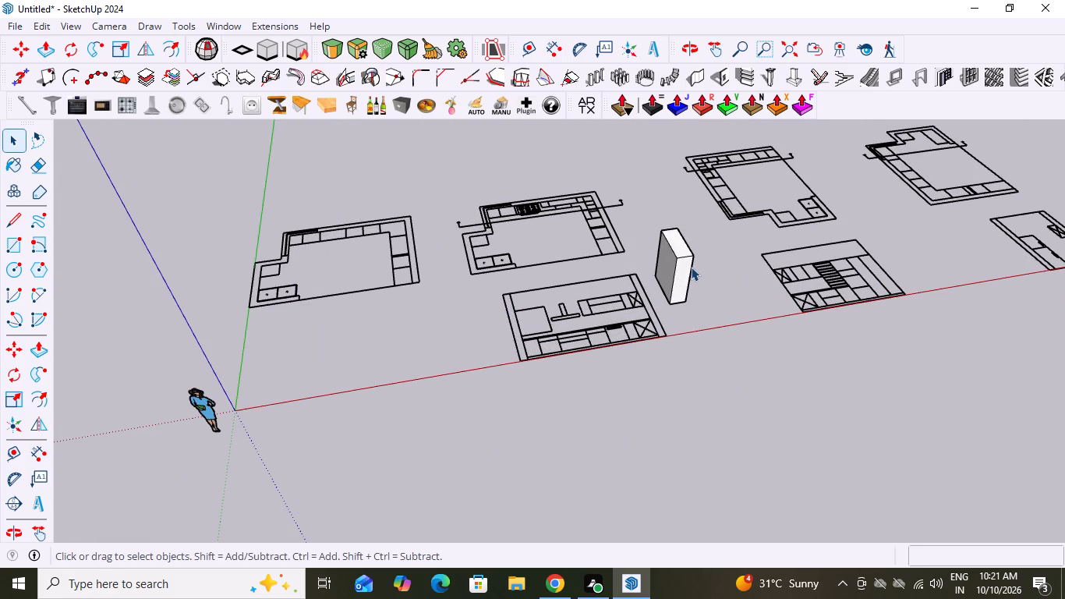
pyautogui.press('m')
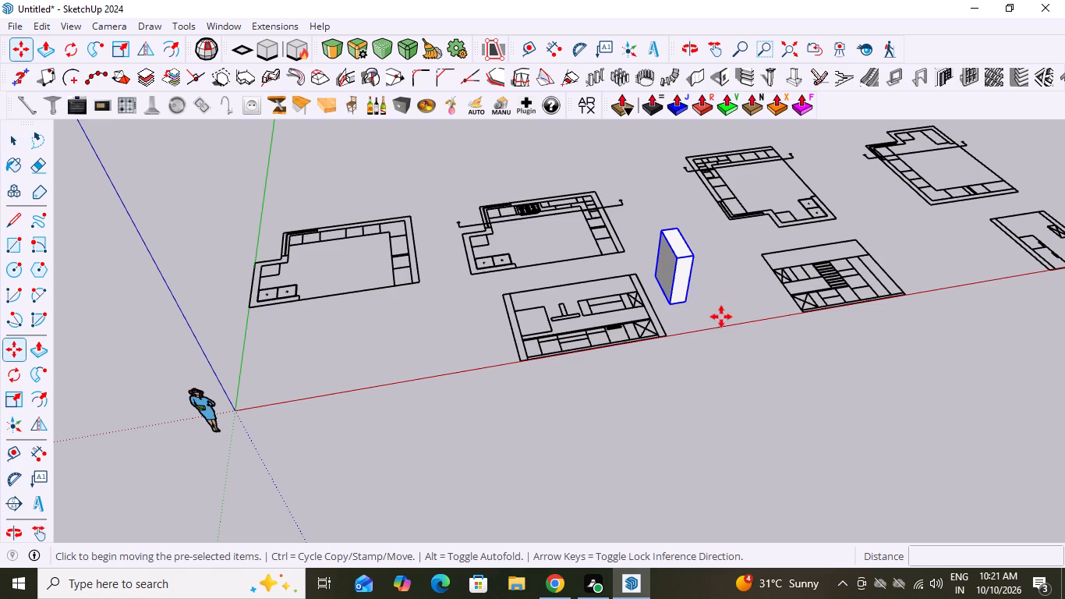
pyautogui.click(685, 300)
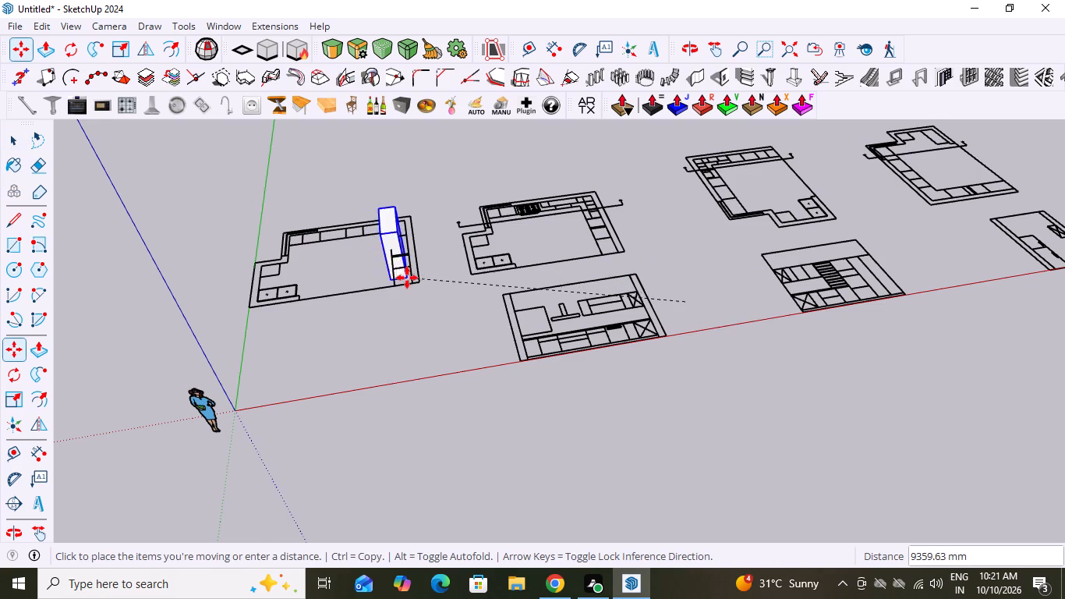
pyautogui.scroll(18, 407, 278)
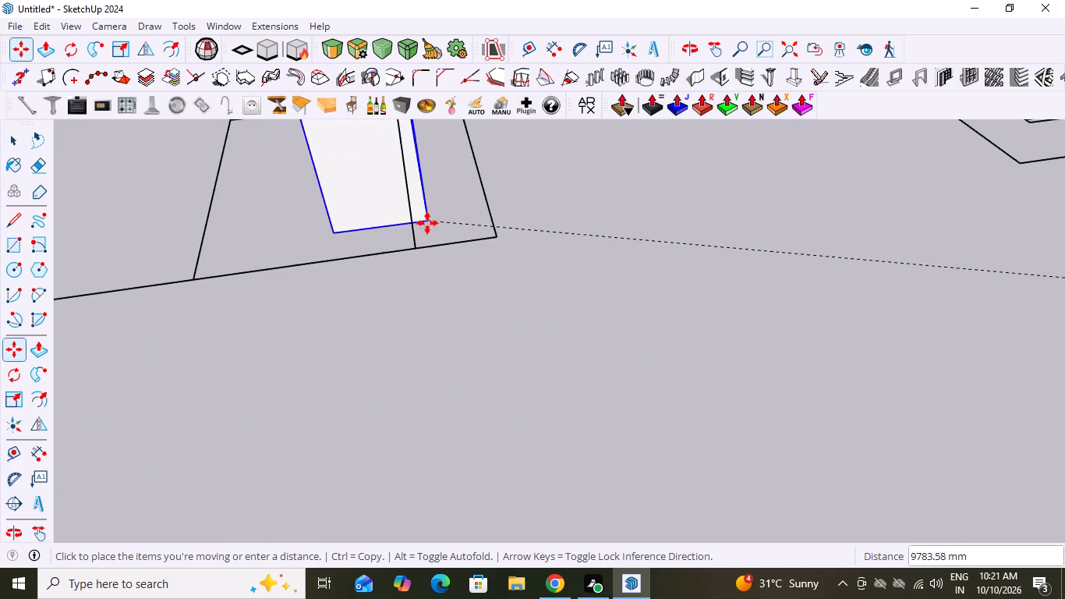
pyautogui.click(416, 248)
pyautogui.scroll(-8, 367, 300)
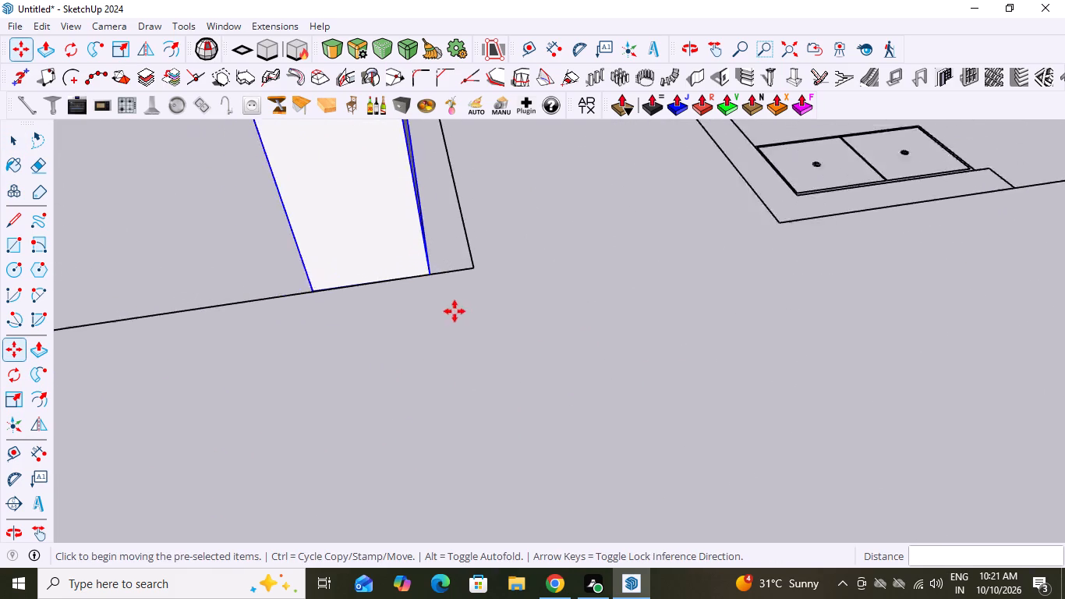
# Shift the tall-unit group about 12.6 mm so its room-side bottom corner at the inner end meets the plan's cabinet corner.
pyautogui.scroll(-1, 455, 311)
pyautogui.moveTo(305, 312); pyautogui.dragTo(316, 334, button='middle')
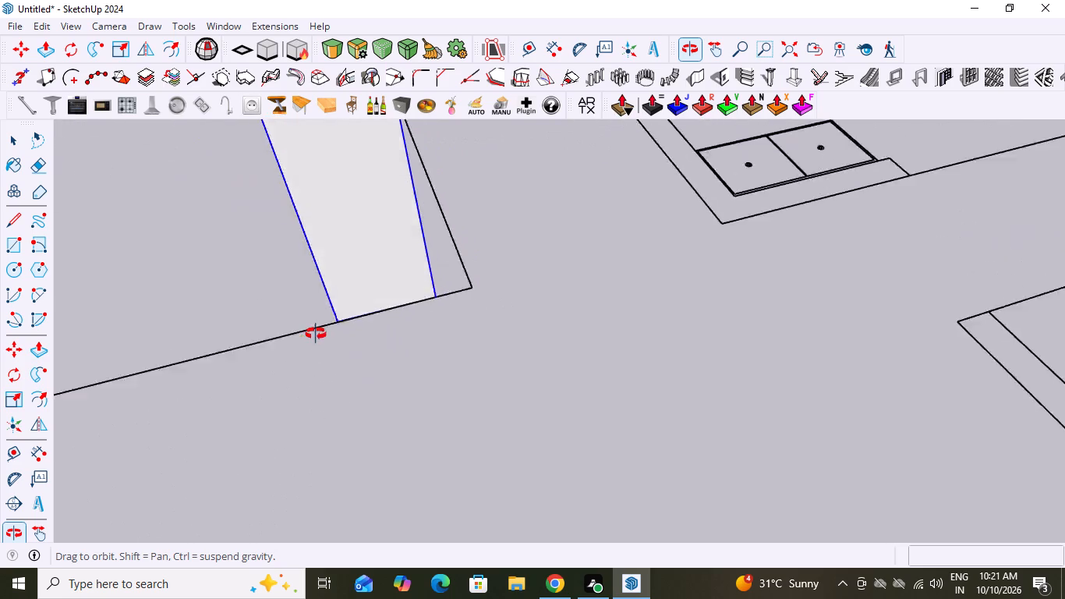
pyautogui.moveTo(316, 334); pyautogui.dragTo(232, 325, button='middle')
pyautogui.scroll(-11, 232, 325)
pyautogui.moveTo(391, 254); pyautogui.dragTo(142, 238, button='middle')
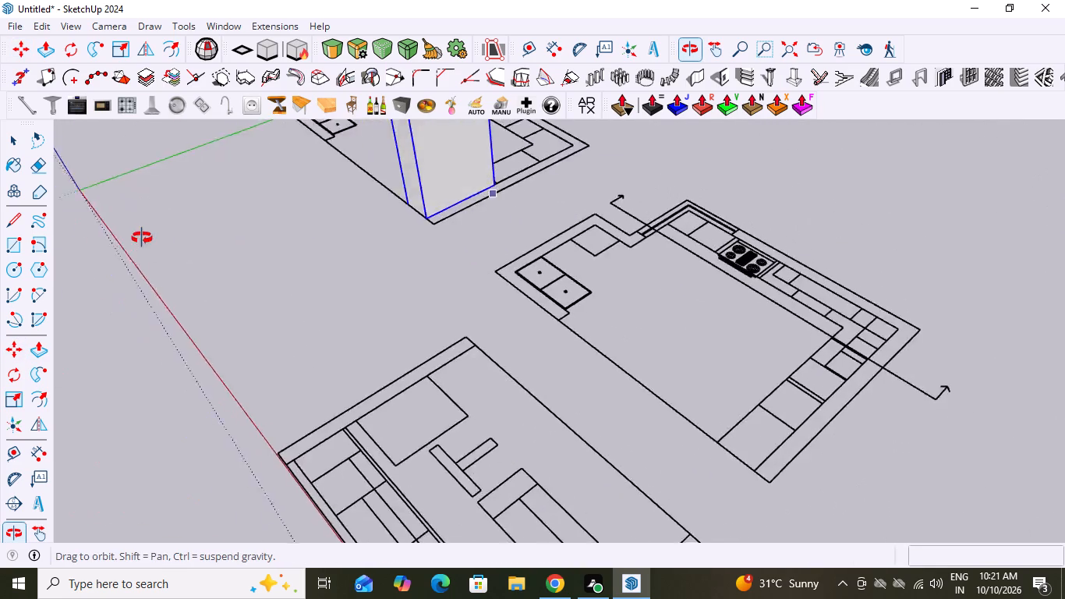
pyautogui.moveTo(142, 238); pyautogui.dragTo(728, 192, button='middle')
pyautogui.moveTo(392, 365); pyautogui.dragTo(604, 362, button='middle')
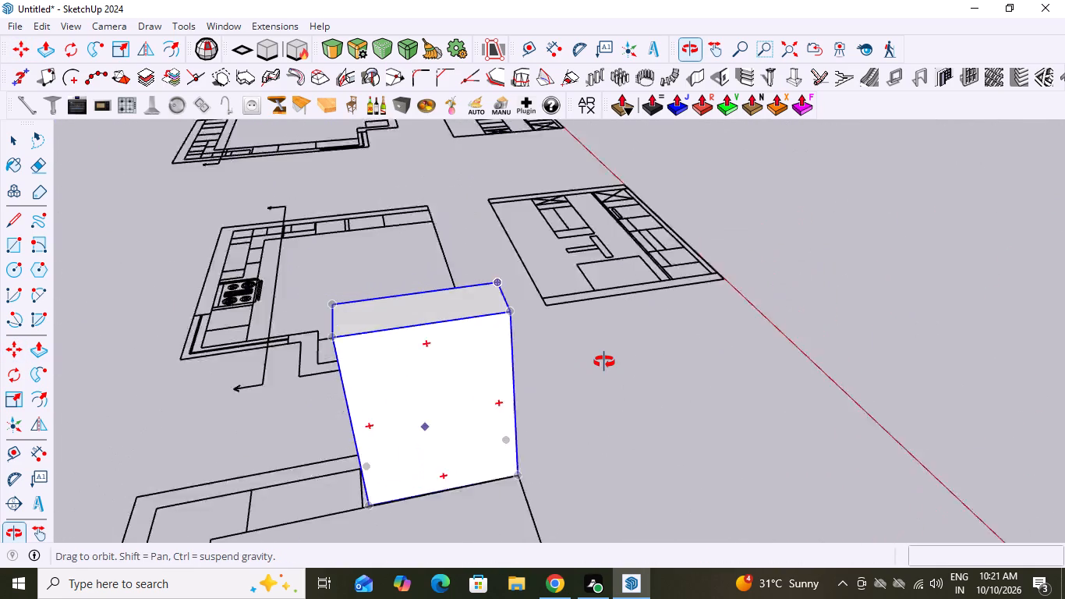
pyautogui.moveTo(604, 362); pyautogui.dragTo(610, 360, button='middle')
pyautogui.scroll(9, 424, 518)
pyautogui.scroll(-2, 331, 280)
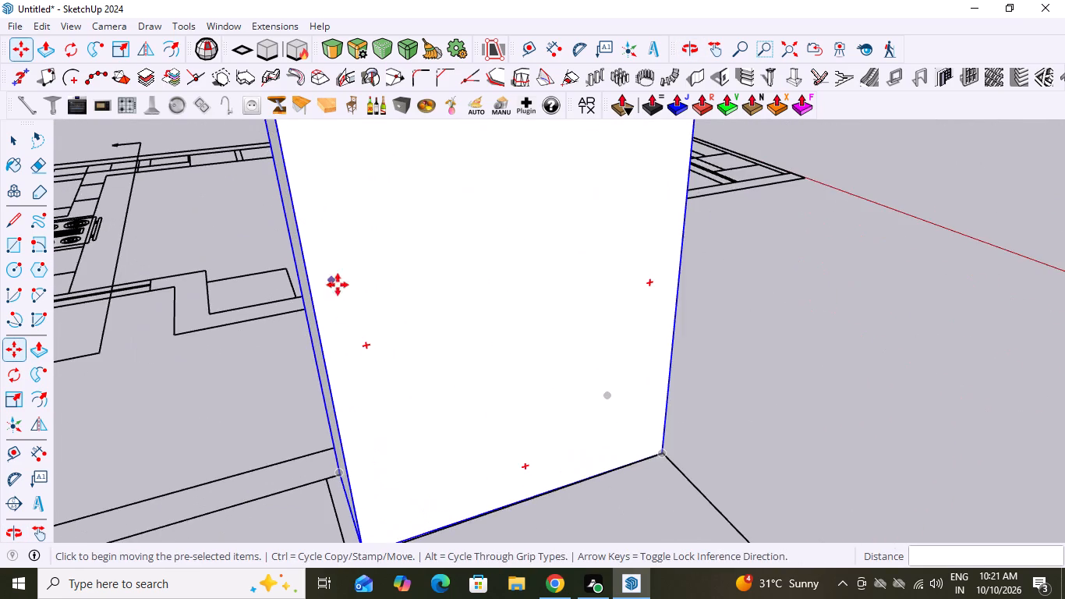
pyautogui.scroll(-8, 338, 285)
pyautogui.scroll(11, 381, 452)
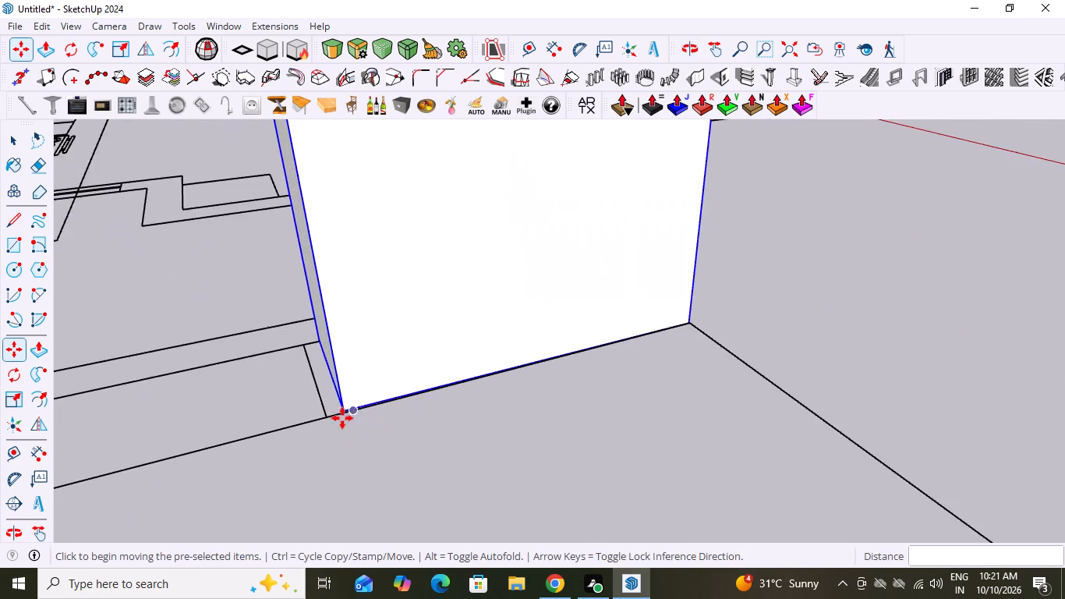
pyautogui.scroll(15, 342, 418)
pyautogui.scroll(7, 347, 418)
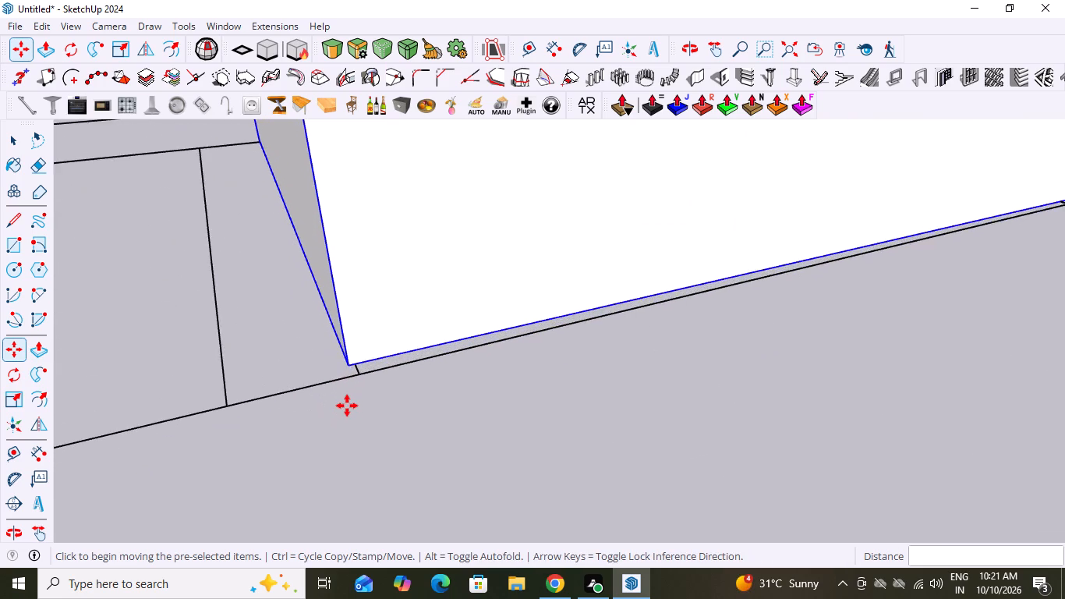
pyautogui.scroll(2, 347, 406)
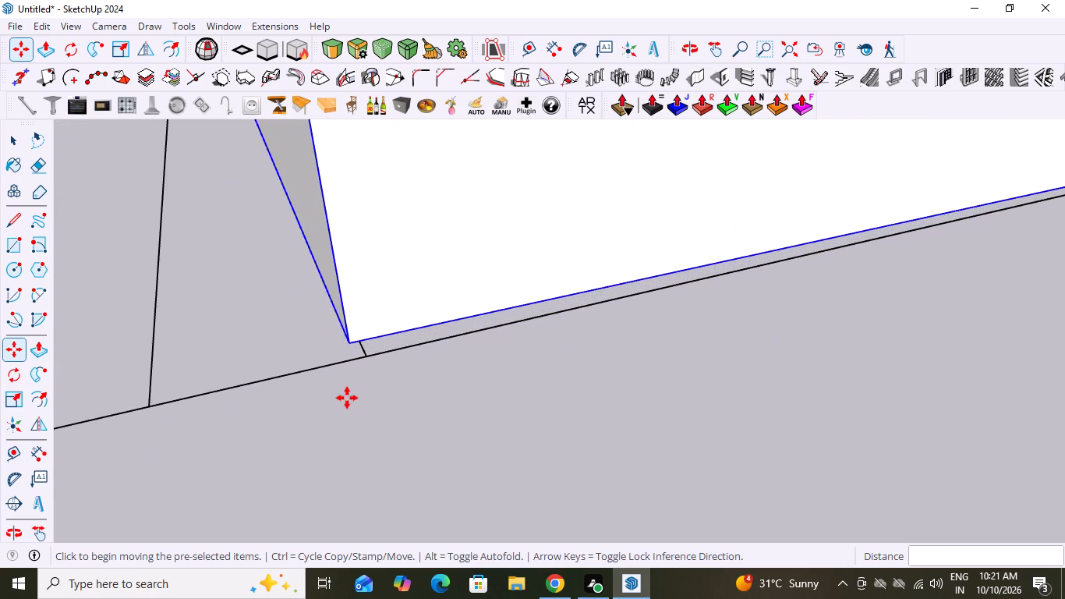
pyautogui.press('m')
pyautogui.moveTo(348, 339); pyautogui.dragTo(371, 337)
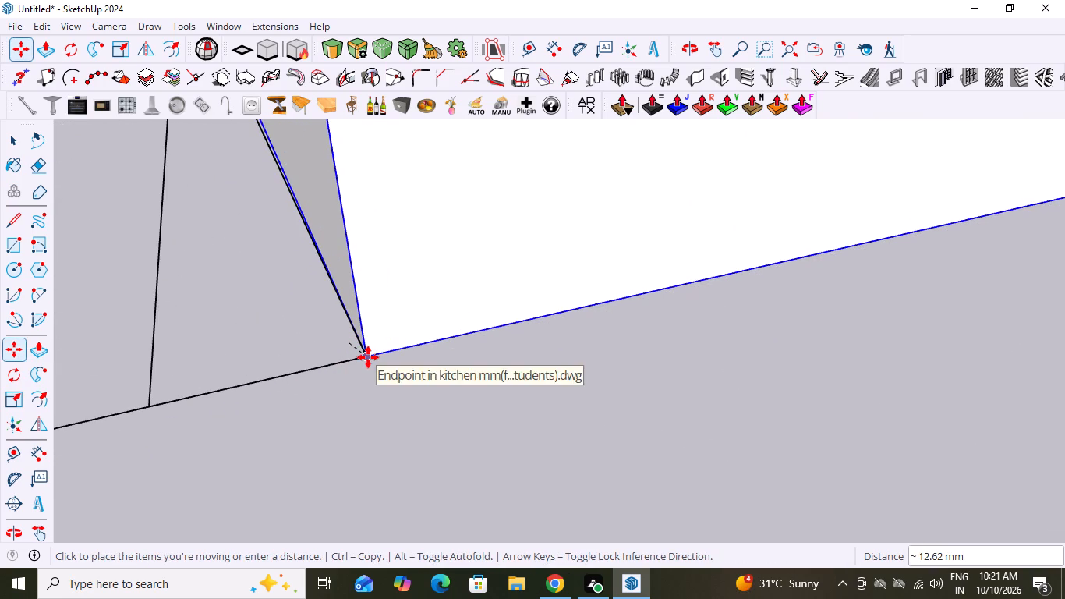
pyautogui.moveTo(368, 357); pyautogui.dragTo(359, 360)
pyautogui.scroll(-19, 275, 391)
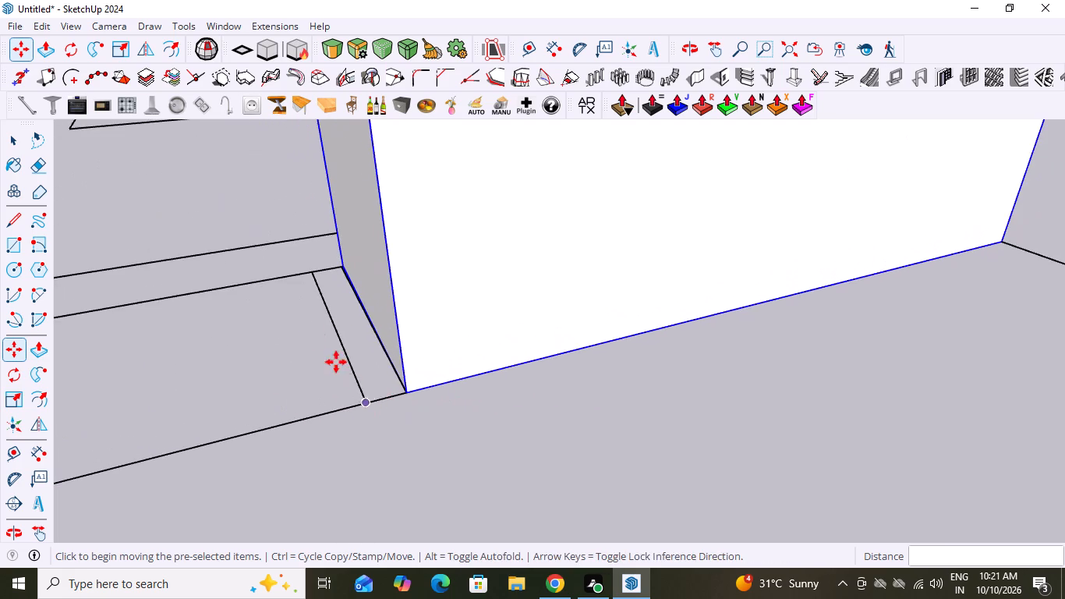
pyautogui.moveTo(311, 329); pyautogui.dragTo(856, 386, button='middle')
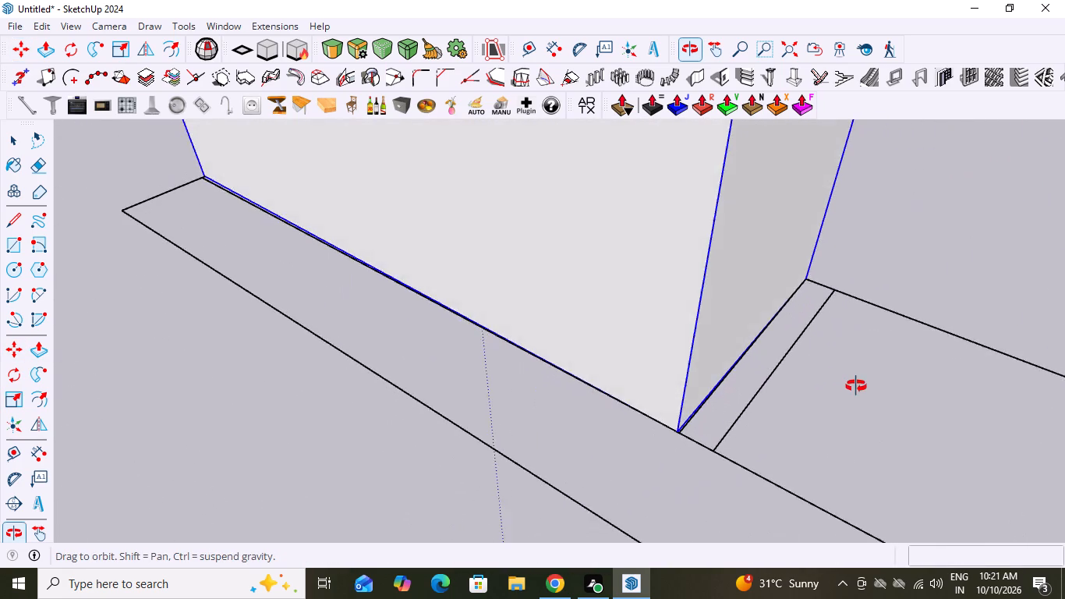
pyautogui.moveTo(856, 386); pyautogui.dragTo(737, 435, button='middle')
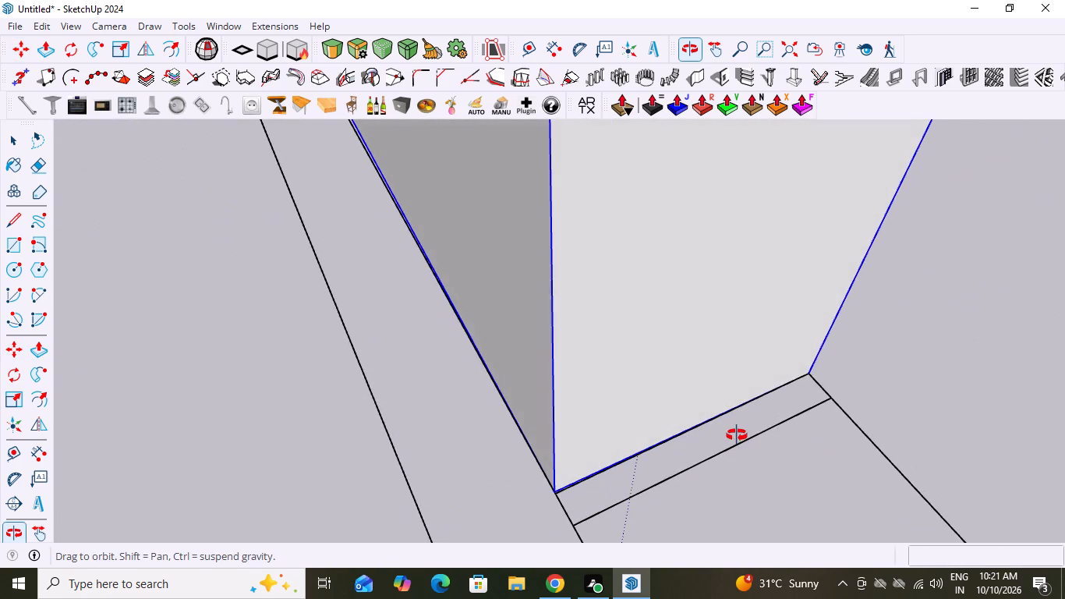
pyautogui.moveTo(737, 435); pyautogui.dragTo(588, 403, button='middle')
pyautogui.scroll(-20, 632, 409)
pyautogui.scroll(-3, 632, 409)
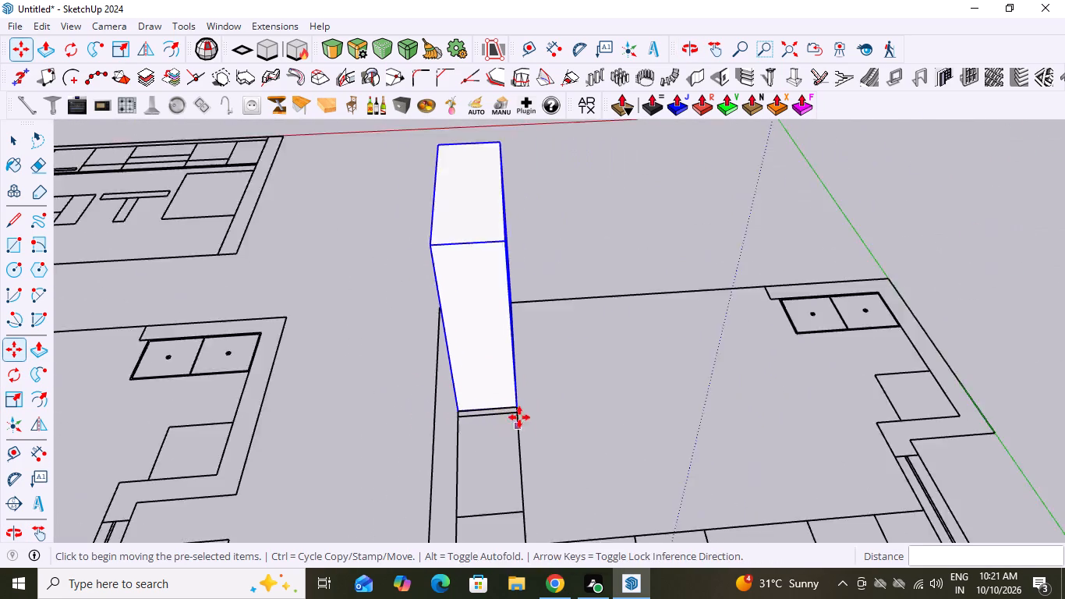
# Examine the tall-unit group's placement on the first plan from several sides.
pyautogui.scroll(-3, 519, 417)
pyautogui.moveTo(692, 404); pyautogui.dragTo(0, 339, button='middle')
pyautogui.scroll(2, 745, 295)
pyautogui.scroll(-2, 392, 322)
pyautogui.scroll(-1, 653, 303)
pyautogui.middleClick(295, 300)
pyautogui.scroll(-2, 295, 300)
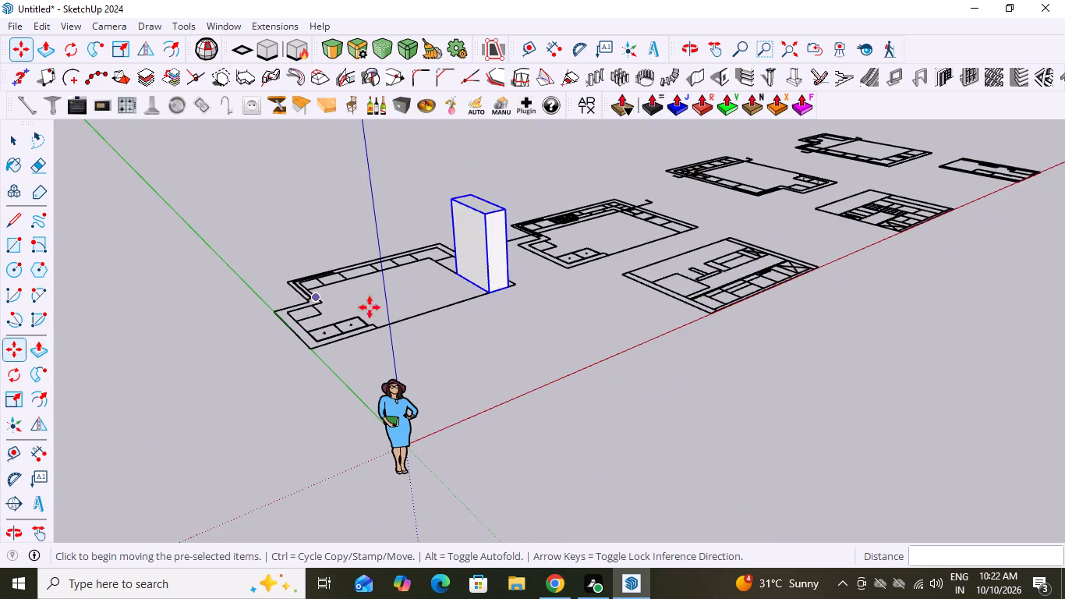
pyautogui.scroll(-8, 457, 342)
pyautogui.moveTo(688, 409); pyautogui.dragTo(472, 426, button='middle')
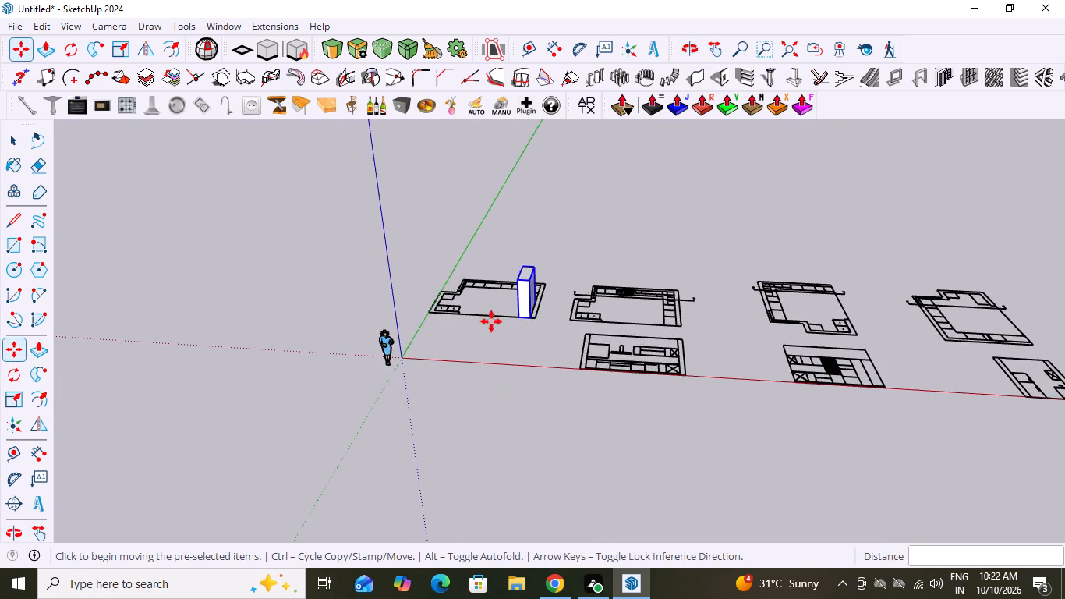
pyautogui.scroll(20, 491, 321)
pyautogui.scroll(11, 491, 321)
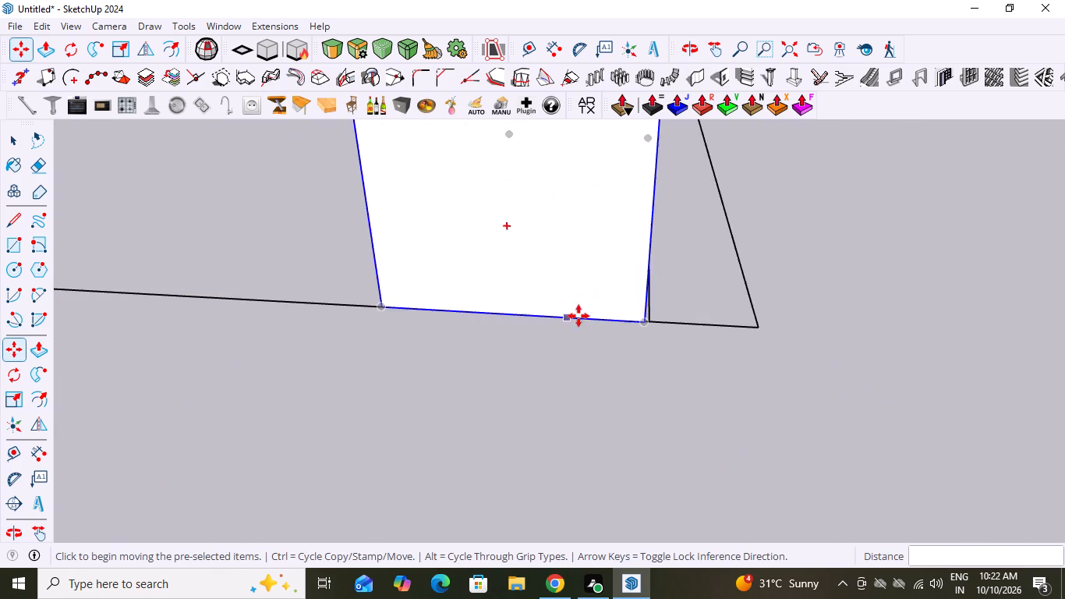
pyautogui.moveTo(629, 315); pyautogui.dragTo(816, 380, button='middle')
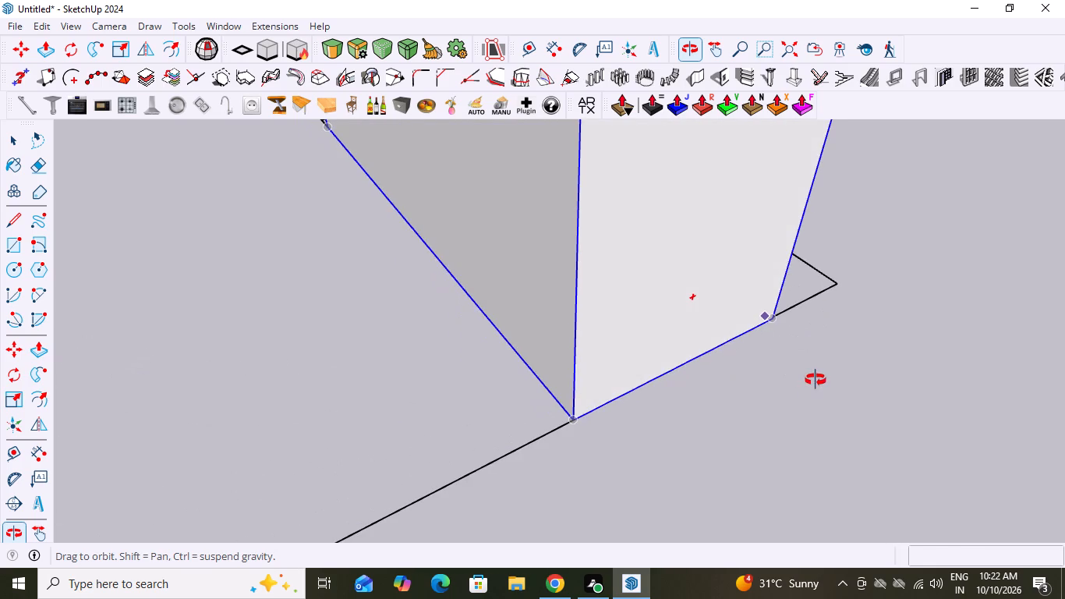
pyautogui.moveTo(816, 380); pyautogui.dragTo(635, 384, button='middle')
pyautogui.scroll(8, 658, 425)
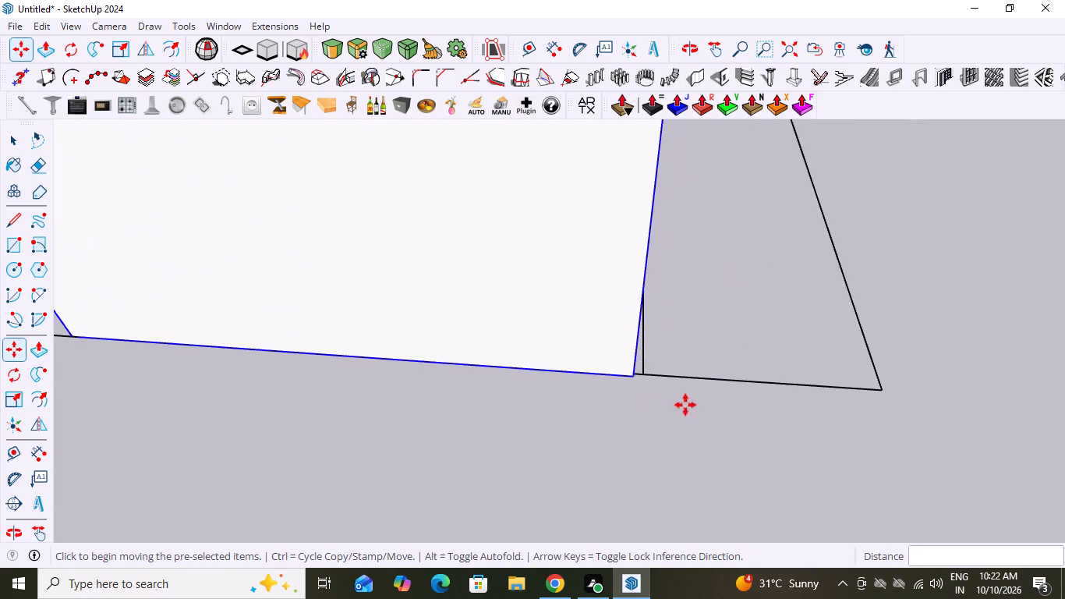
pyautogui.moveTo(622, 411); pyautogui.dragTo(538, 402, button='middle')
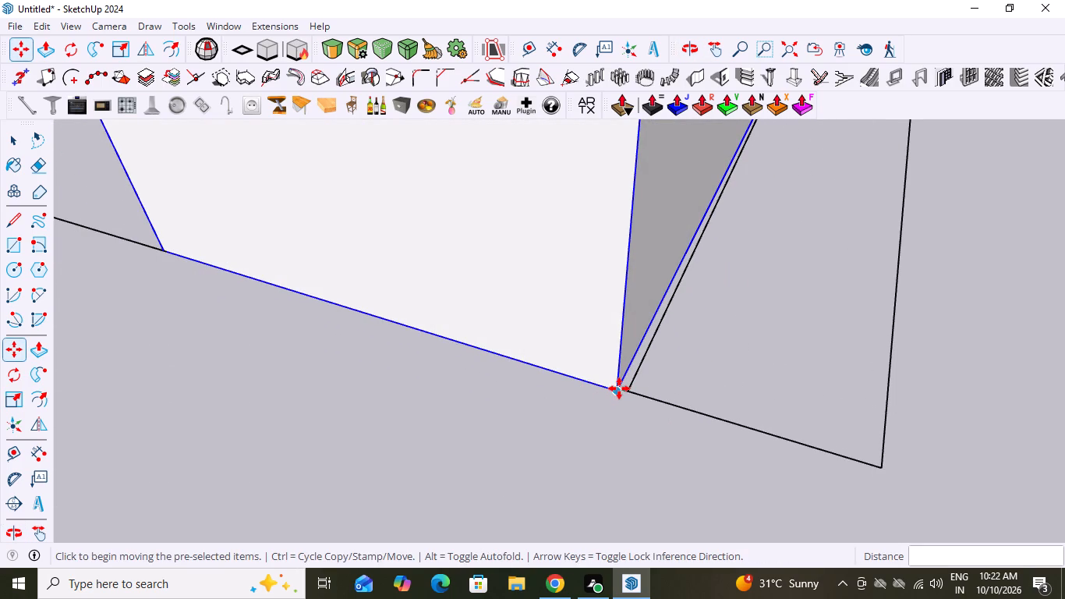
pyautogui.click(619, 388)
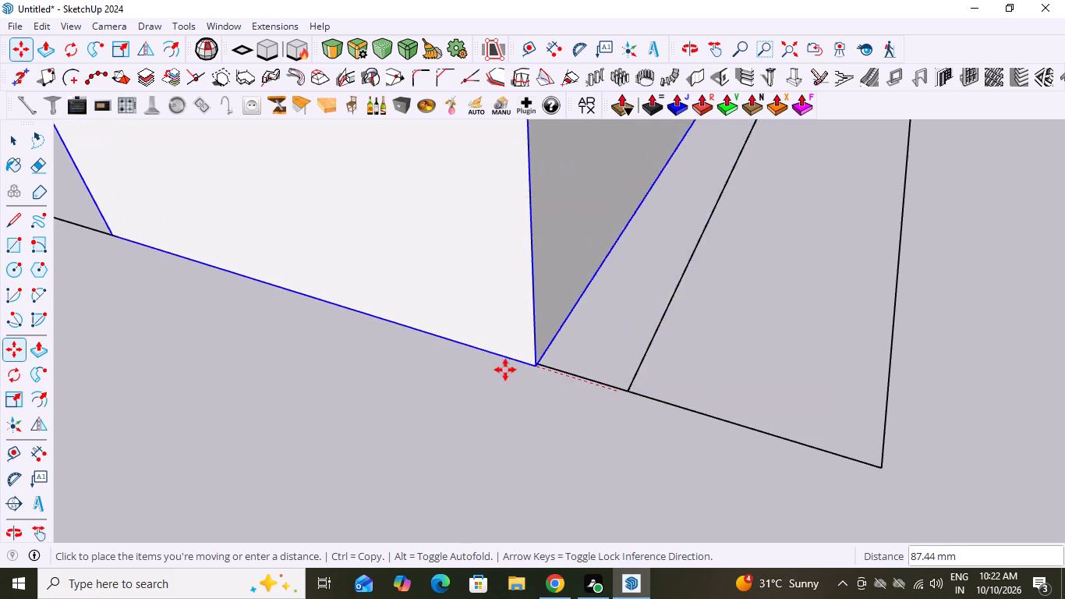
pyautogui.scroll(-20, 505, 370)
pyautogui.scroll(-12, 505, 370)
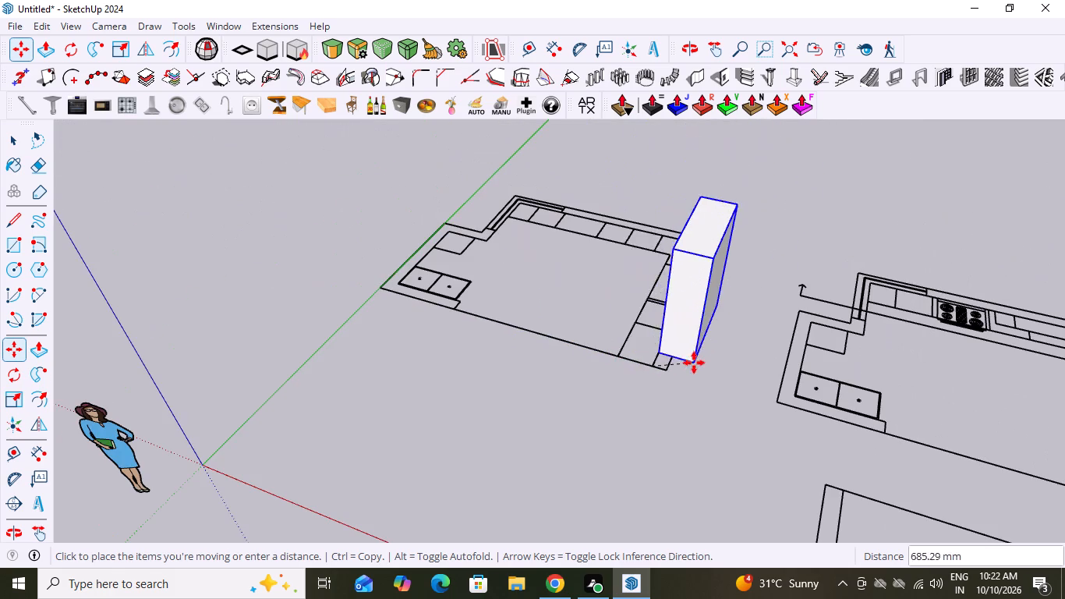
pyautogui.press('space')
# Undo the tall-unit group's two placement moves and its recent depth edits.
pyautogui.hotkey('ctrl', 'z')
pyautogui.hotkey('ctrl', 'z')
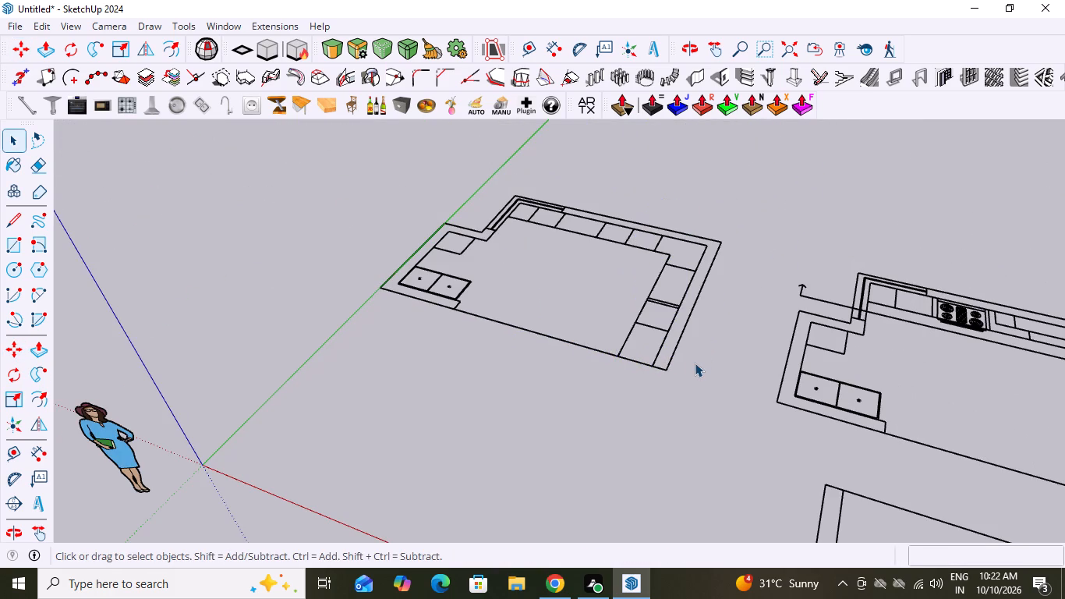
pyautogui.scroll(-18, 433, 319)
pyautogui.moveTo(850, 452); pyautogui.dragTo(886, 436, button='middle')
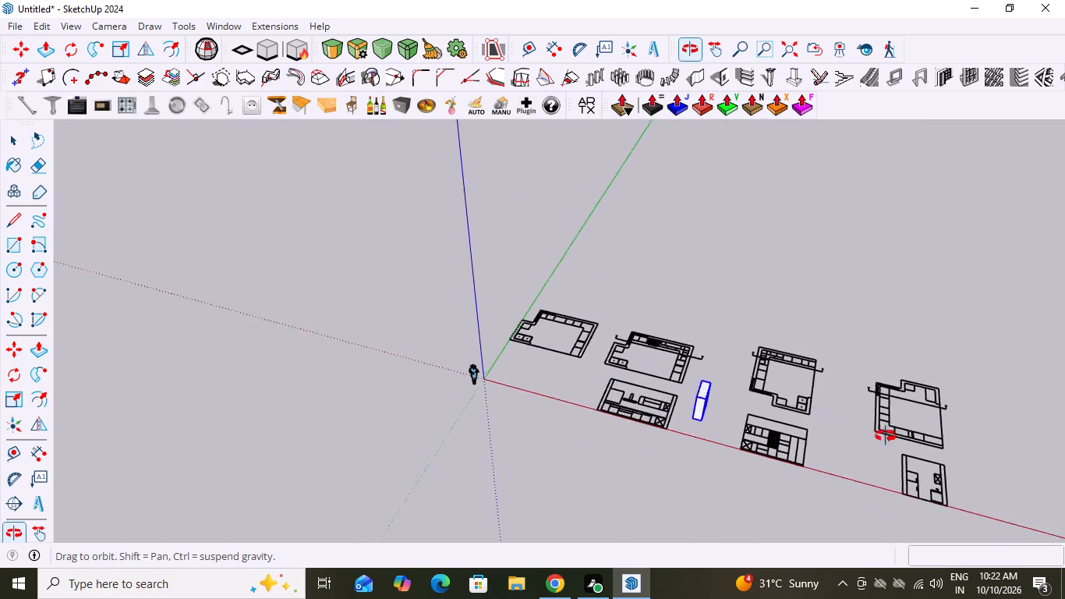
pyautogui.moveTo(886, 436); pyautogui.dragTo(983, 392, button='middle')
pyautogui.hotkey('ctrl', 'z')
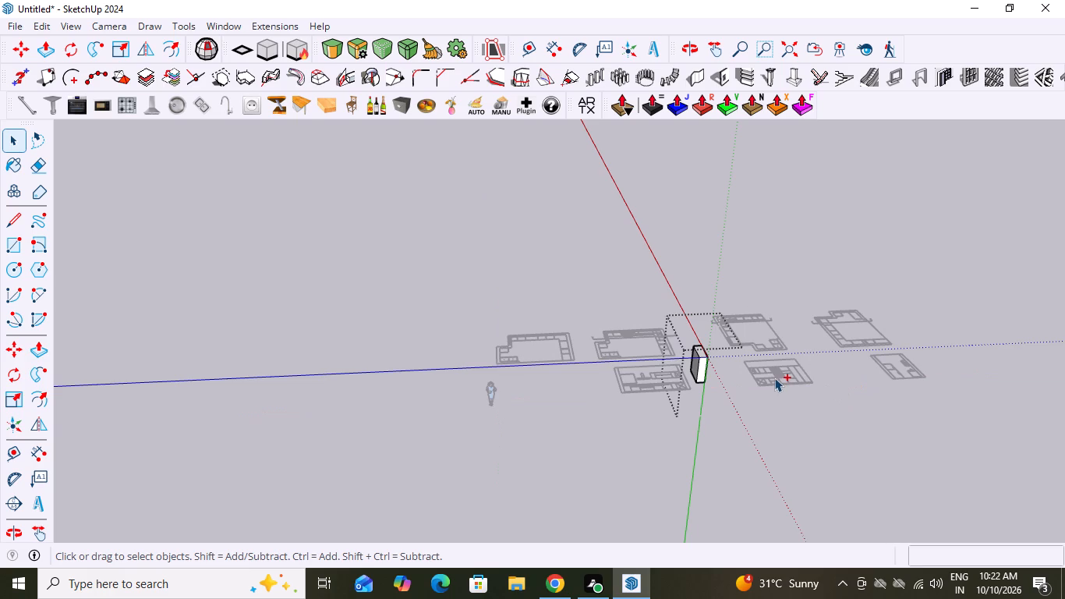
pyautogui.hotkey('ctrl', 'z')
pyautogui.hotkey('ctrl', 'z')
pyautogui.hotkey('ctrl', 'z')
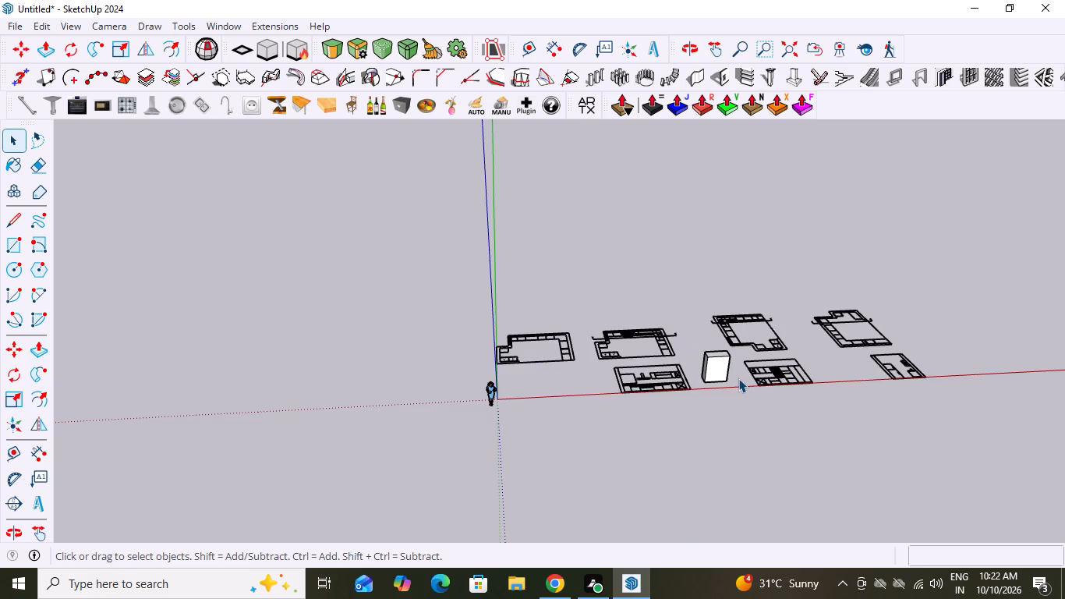
# Delete the tall-unit group standing between the first and second elevations.
pyautogui.scroll(14, 736, 376)
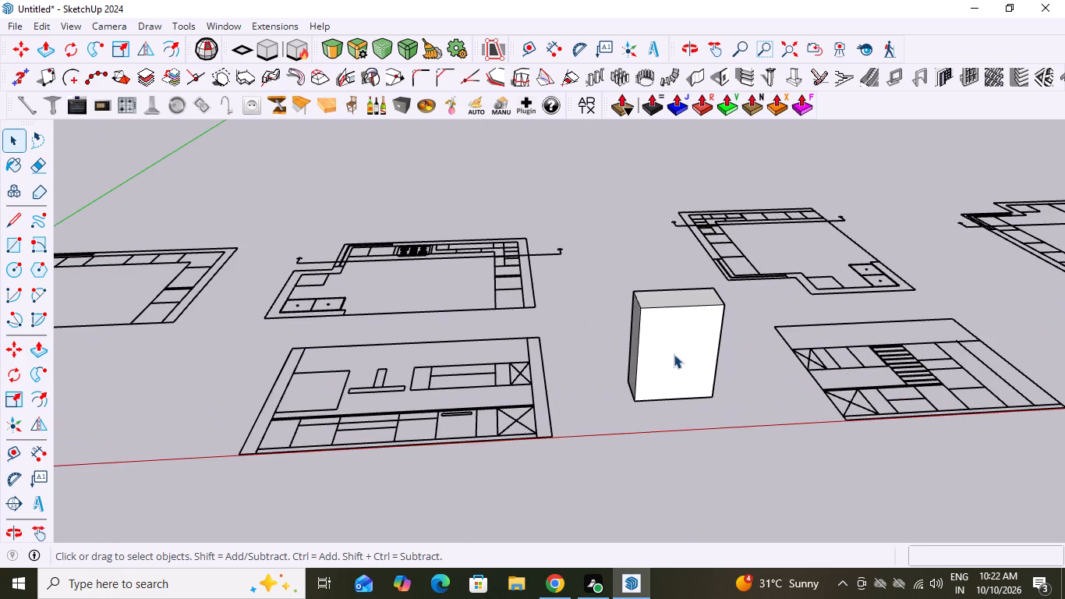
pyautogui.click(674, 353)
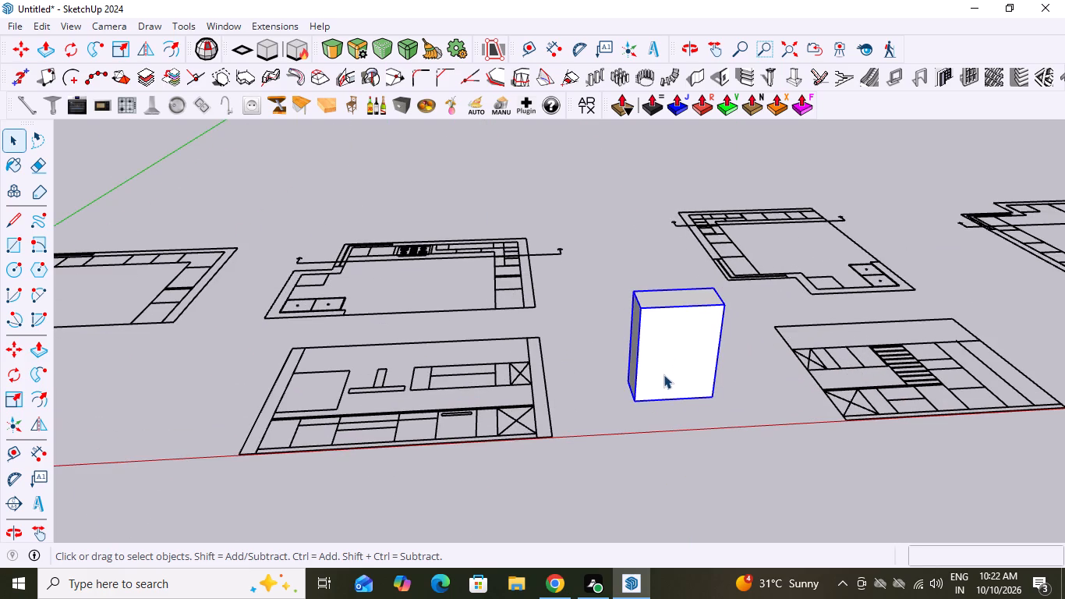
pyautogui.press('Delete')
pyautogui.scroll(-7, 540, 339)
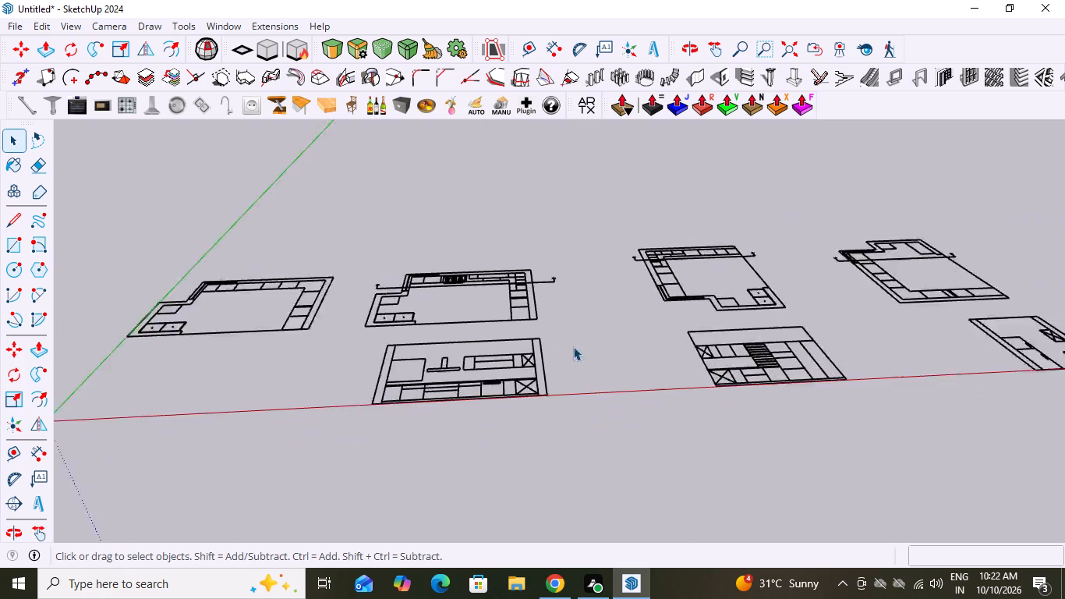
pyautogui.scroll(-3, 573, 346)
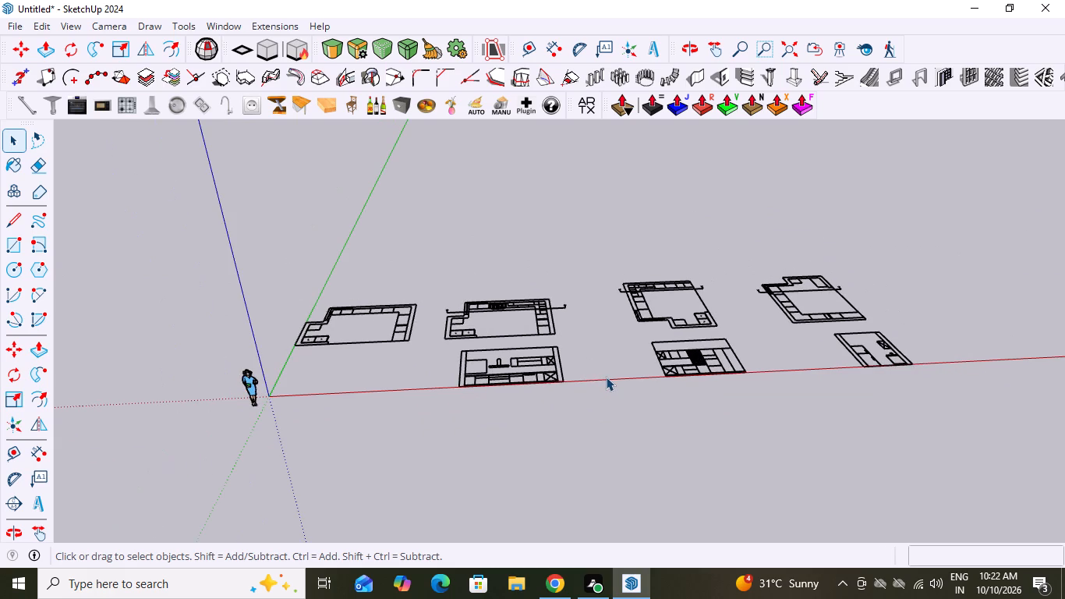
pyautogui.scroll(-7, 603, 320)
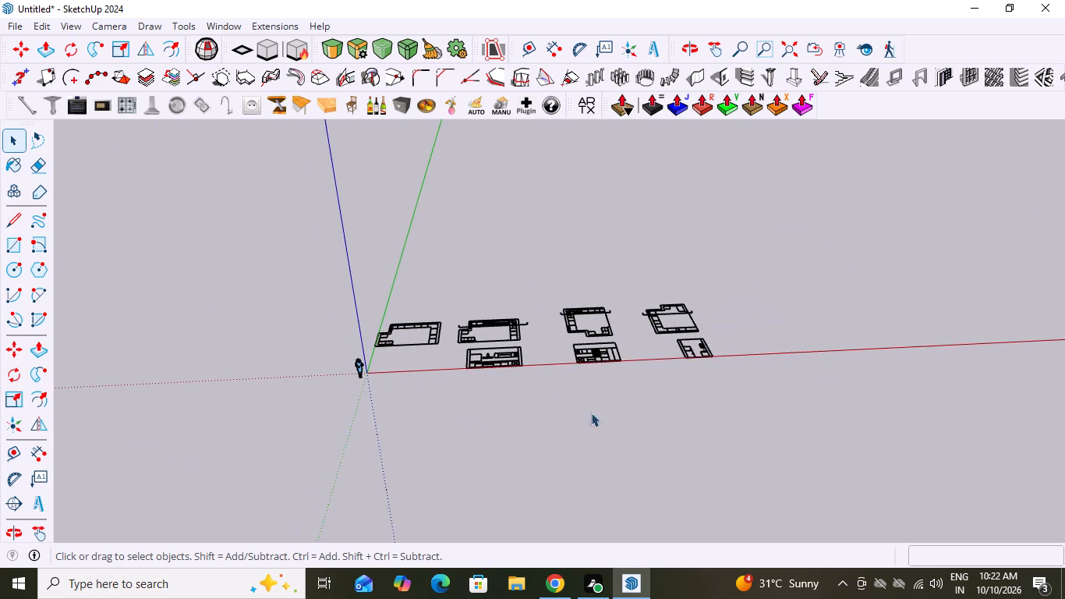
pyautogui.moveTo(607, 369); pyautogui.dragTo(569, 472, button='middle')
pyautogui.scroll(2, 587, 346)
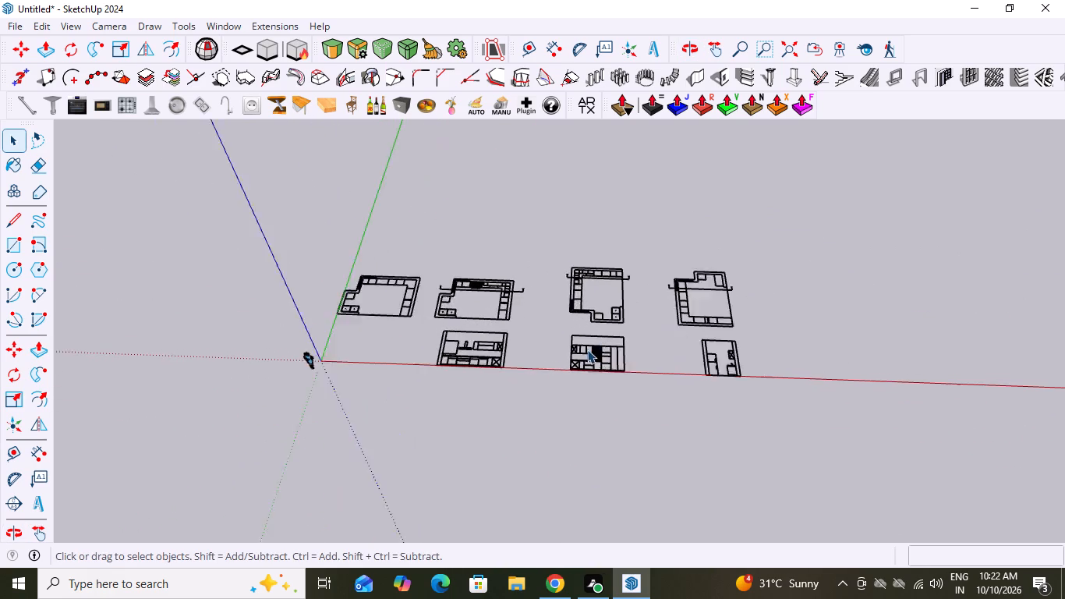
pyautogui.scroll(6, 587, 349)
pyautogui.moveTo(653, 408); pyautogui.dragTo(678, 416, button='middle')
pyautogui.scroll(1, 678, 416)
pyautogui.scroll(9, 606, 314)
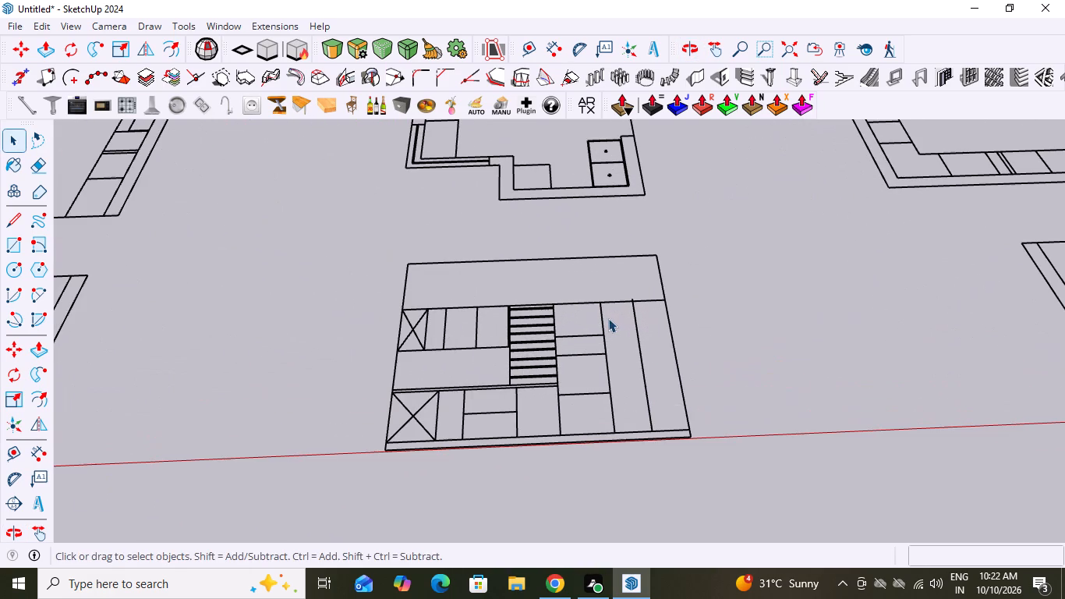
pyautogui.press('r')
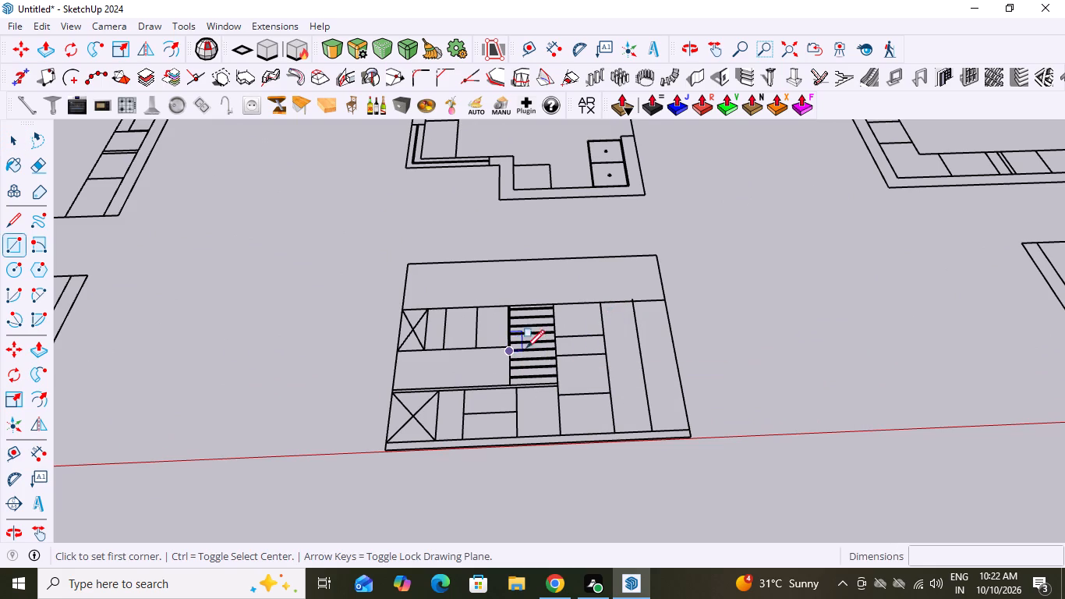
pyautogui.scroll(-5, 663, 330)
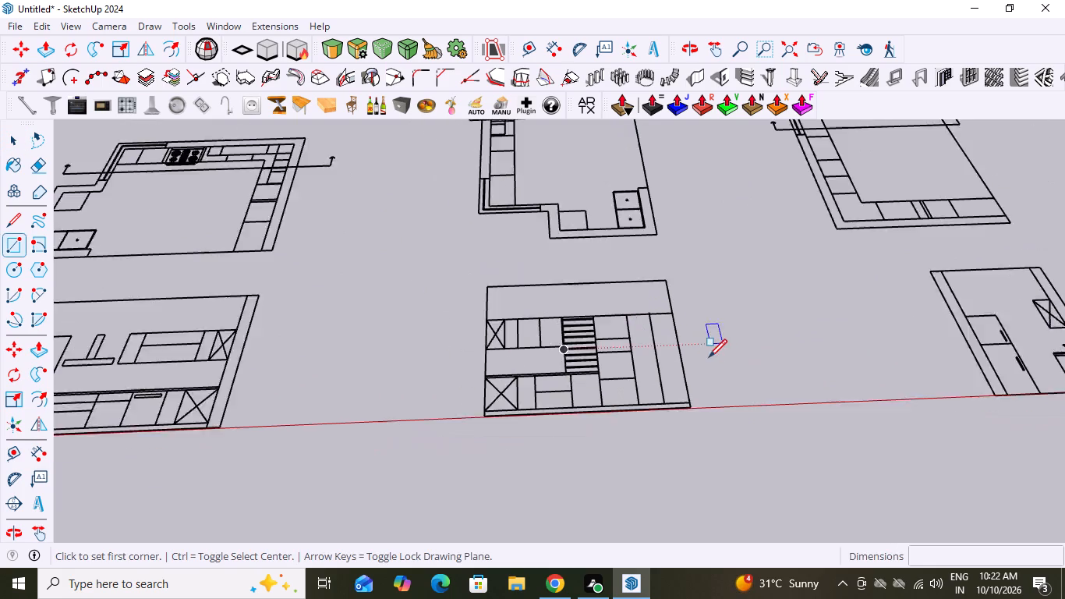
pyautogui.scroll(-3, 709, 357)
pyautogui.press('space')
# Measure the wall-side length of the first plan's tall-unit run, from its open end to the thin divider between the cabinets.
pyautogui.scroll(-7, 56, 223)
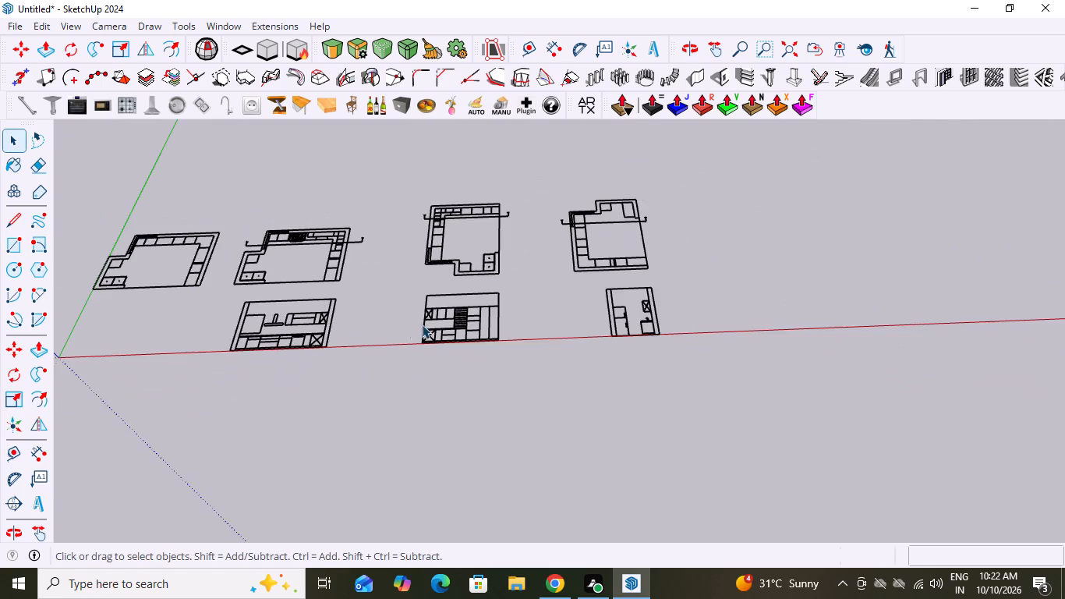
pyautogui.scroll(8, 134, 269)
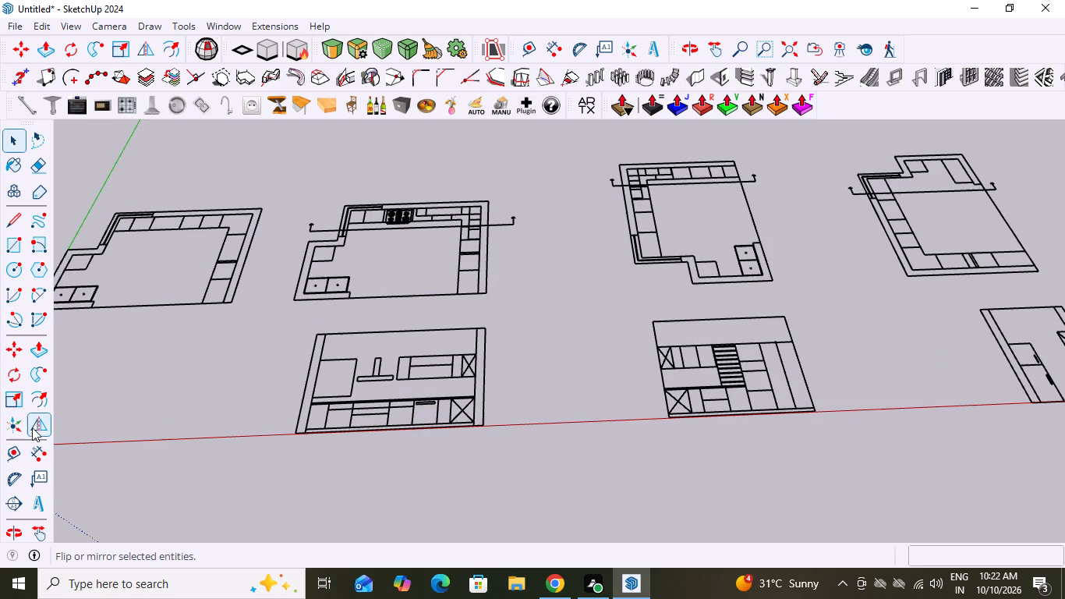
pyautogui.click(43, 452)
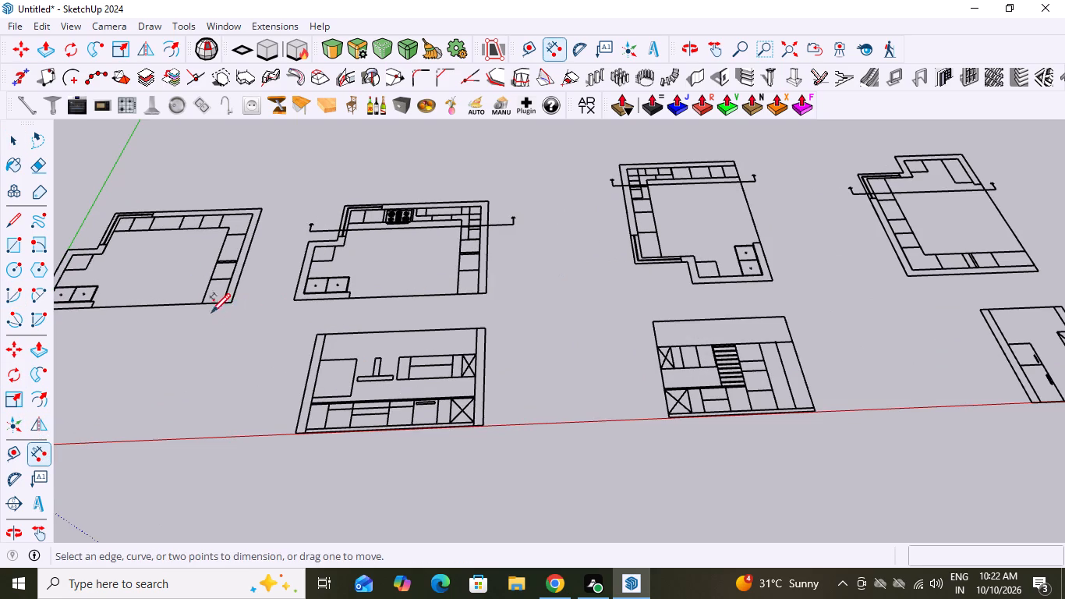
pyautogui.scroll(12, 208, 307)
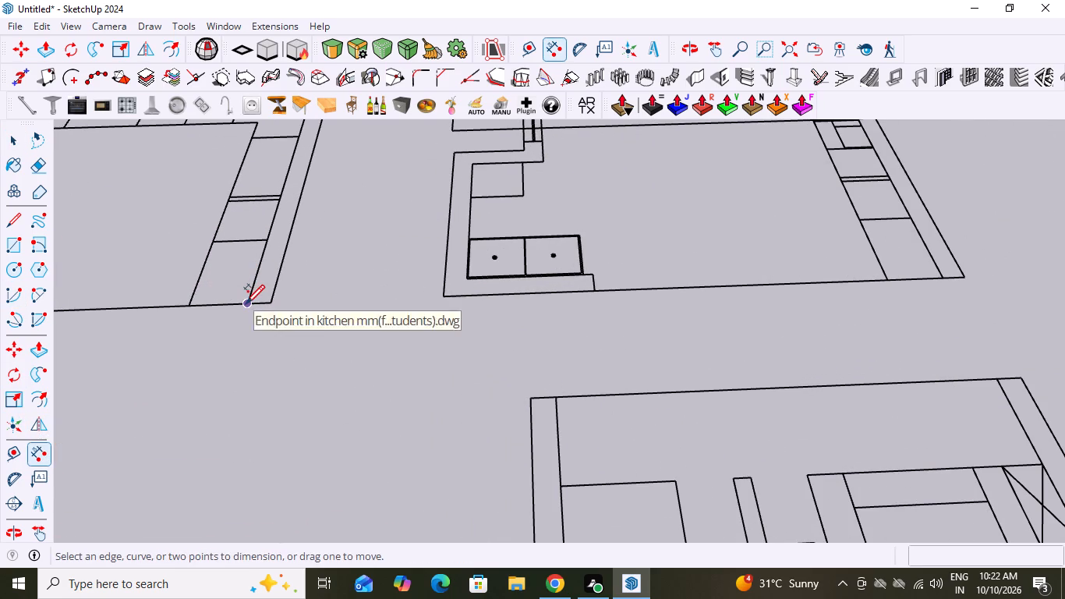
pyautogui.click(246, 303)
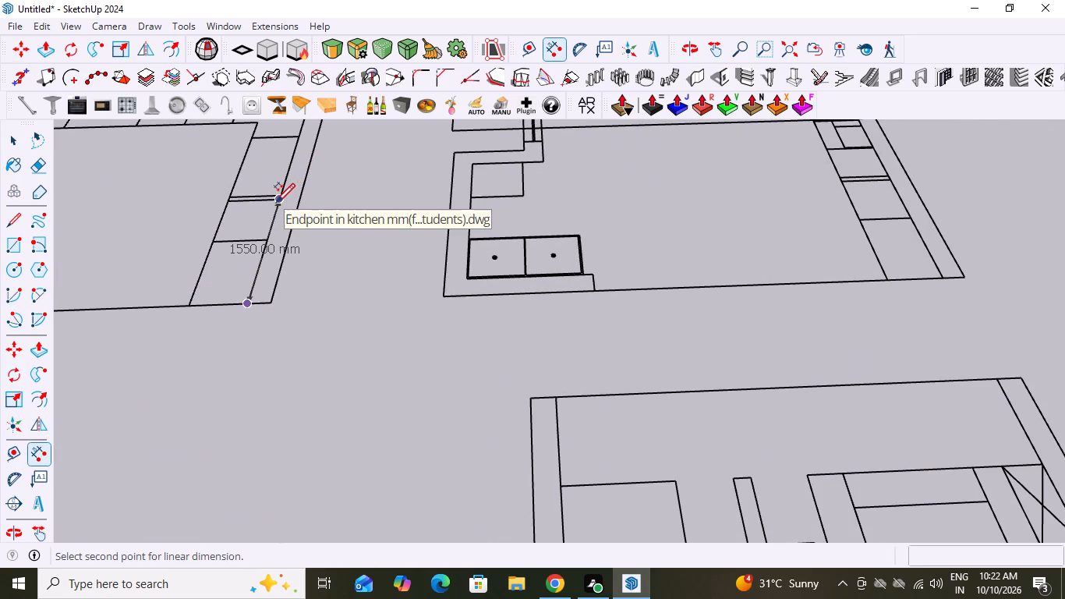
pyautogui.scroll(12, 274, 201)
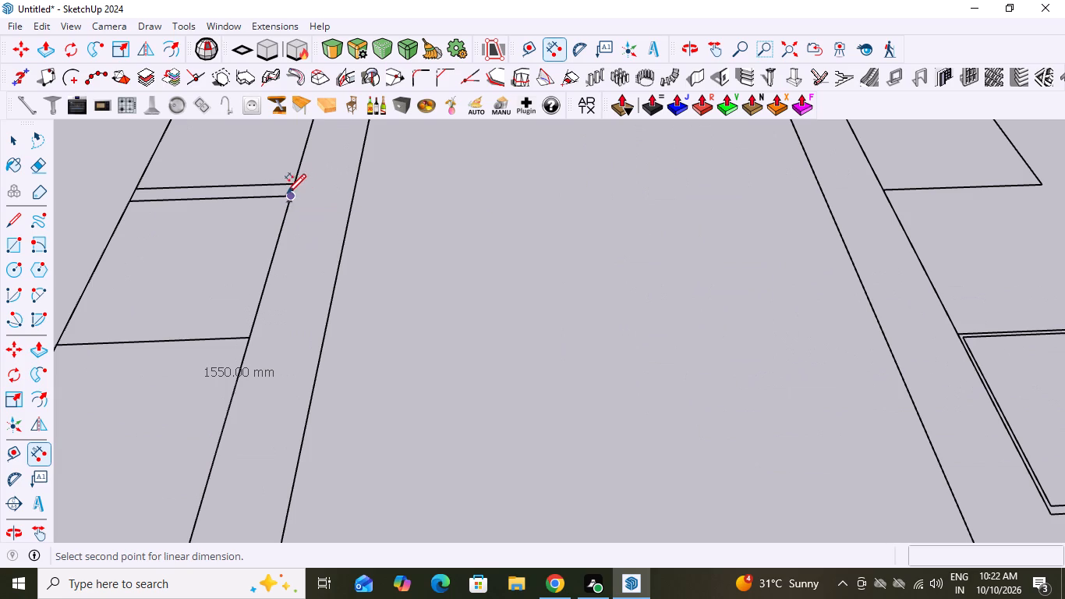
pyautogui.click(288, 195)
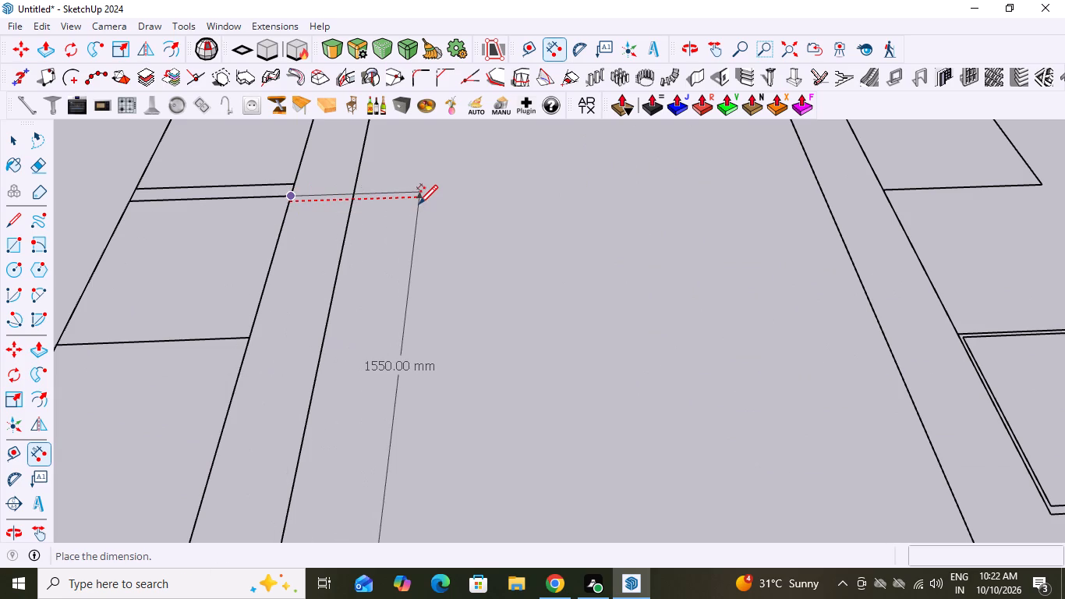
pyautogui.scroll(-6, 419, 203)
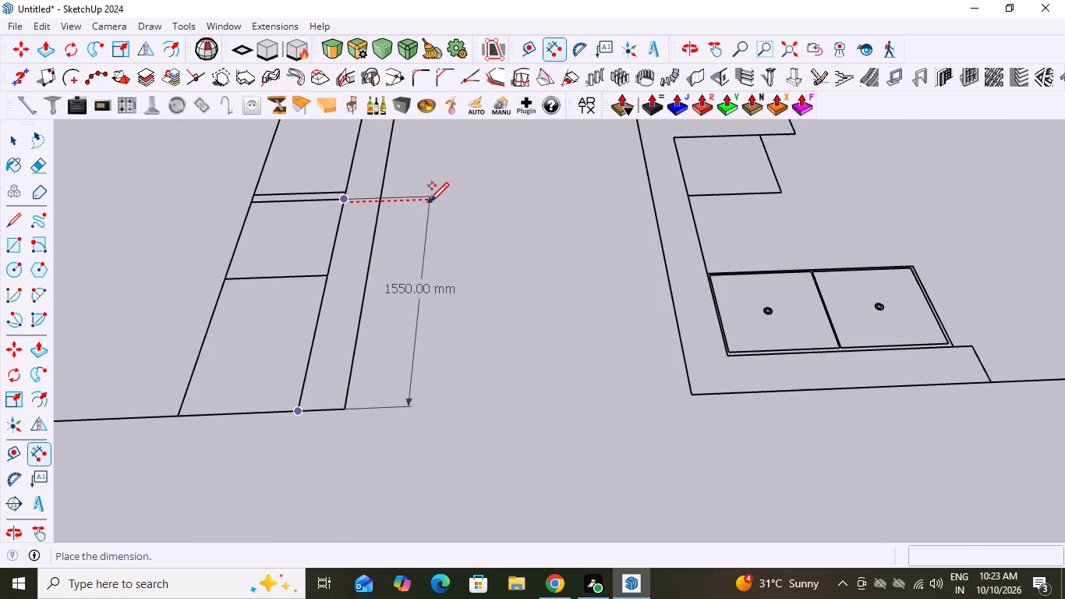
pyautogui.press('space')
# Measure the height of the tall units on the second elevation, from their top line to the skirting line.
pyautogui.click(36, 447)
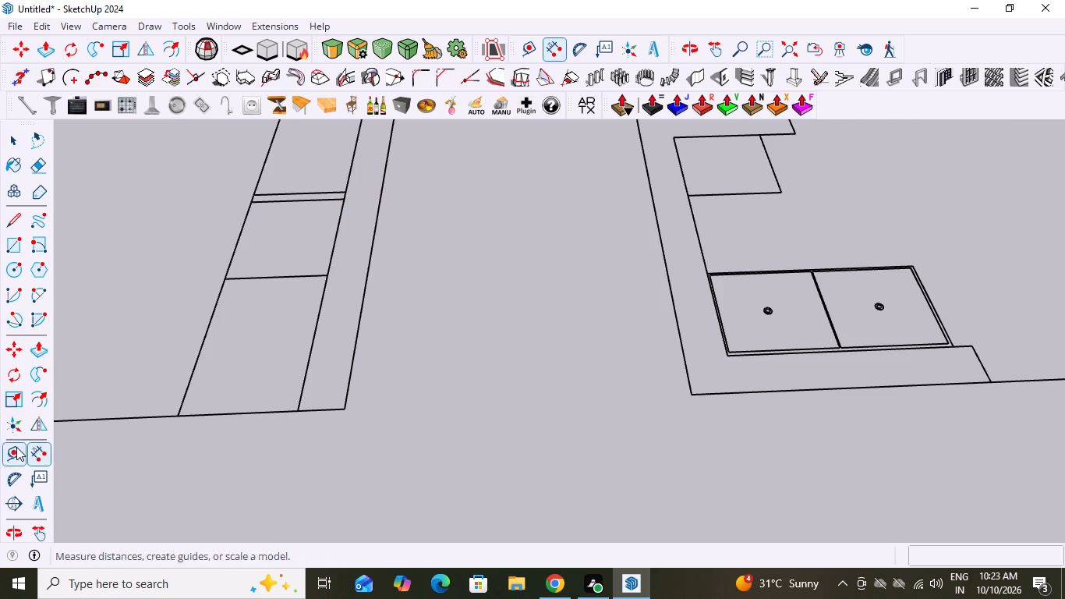
pyautogui.scroll(-20, 129, 336)
pyautogui.scroll(-6, 129, 336)
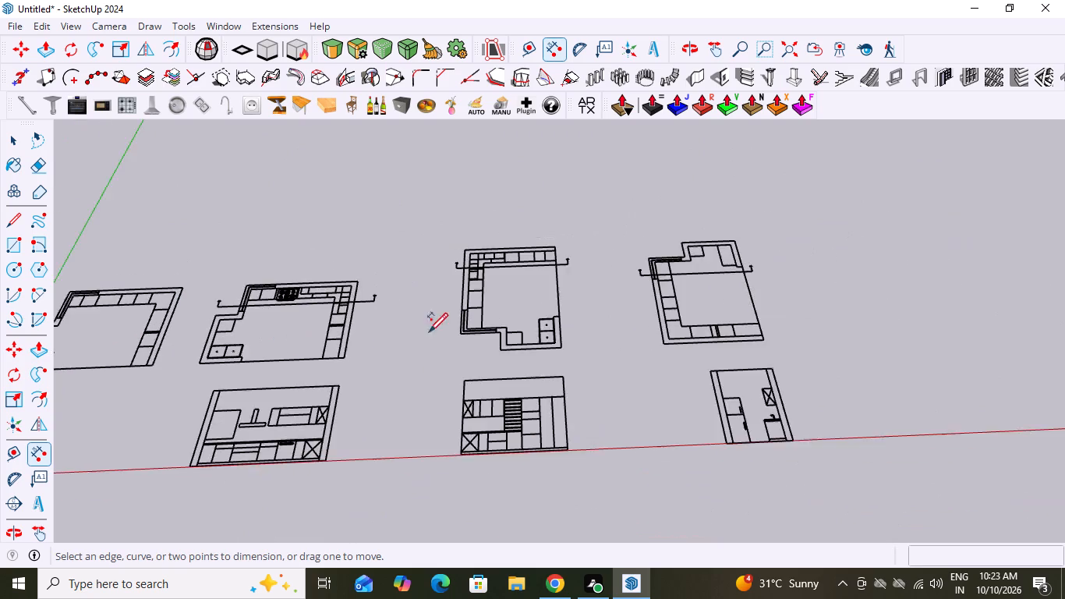
pyautogui.scroll(-3, 429, 331)
pyautogui.scroll(3, 352, 478)
pyautogui.scroll(8, 615, 385)
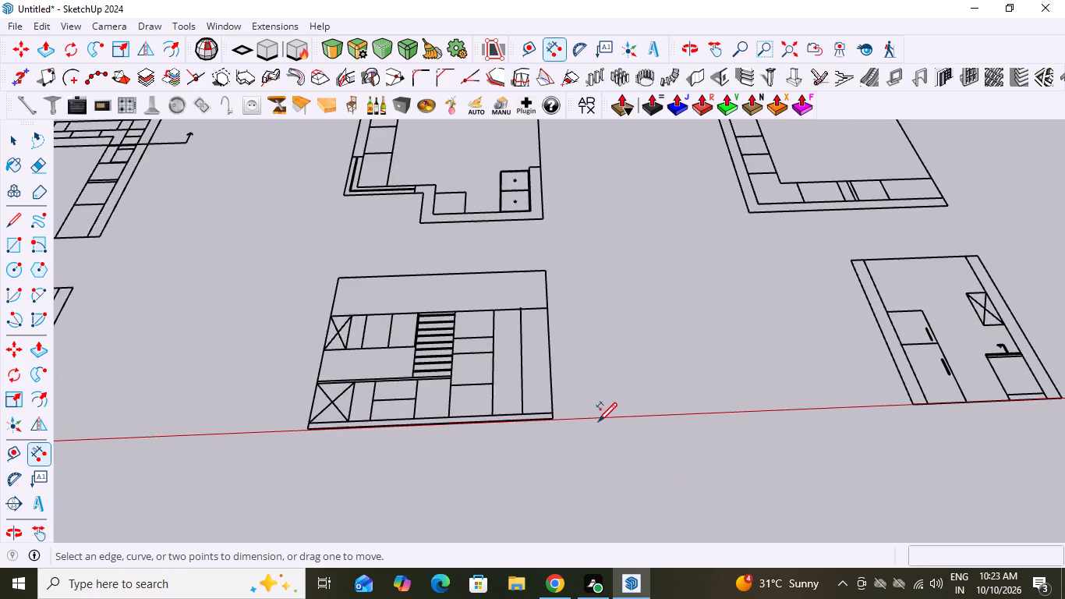
pyautogui.scroll(2, 599, 369)
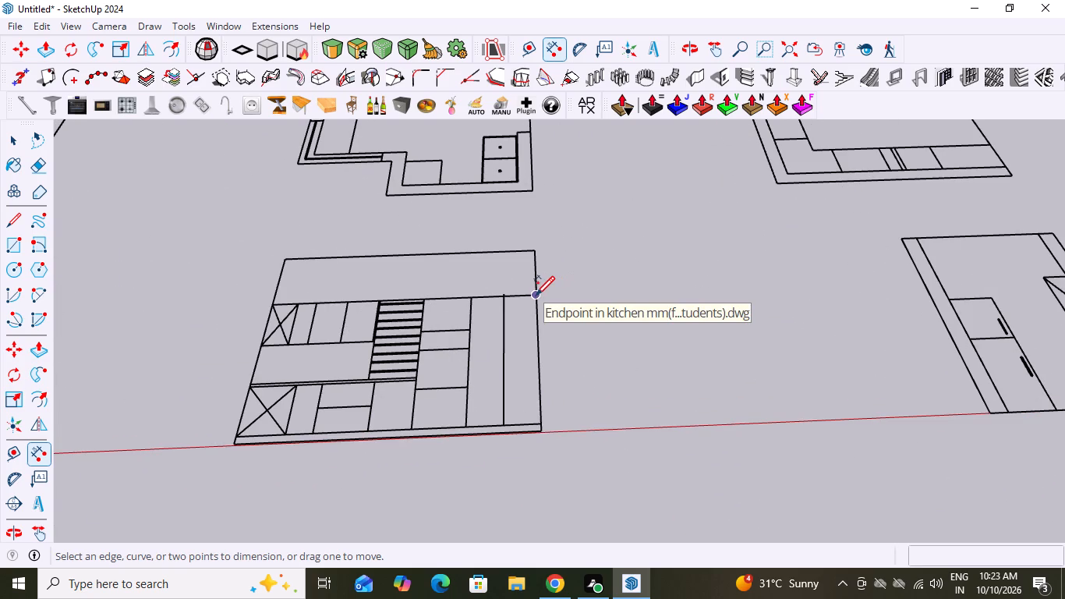
pyautogui.click(536, 293)
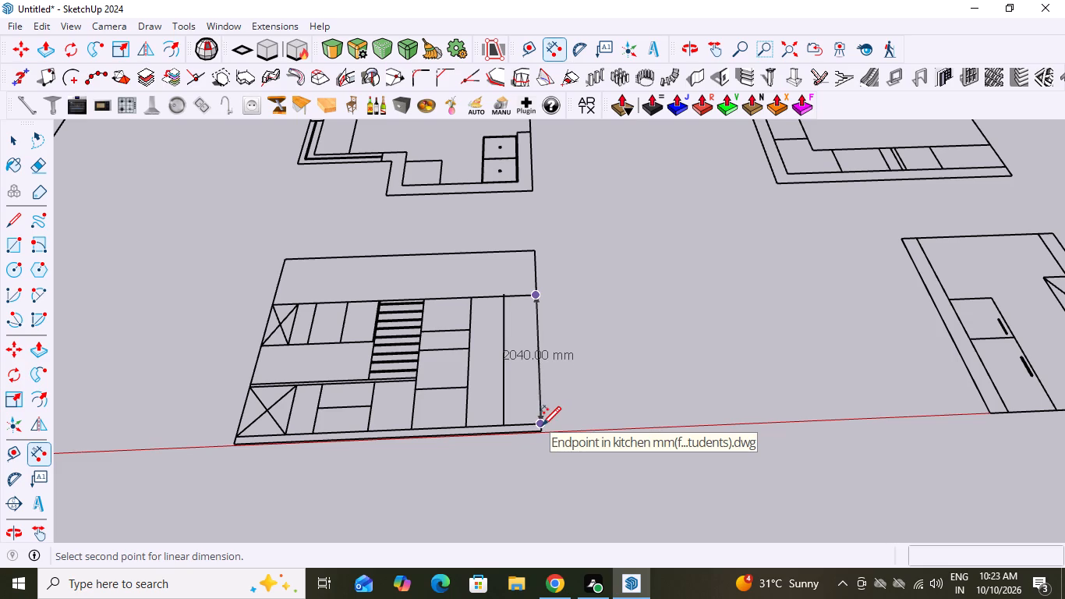
pyautogui.scroll(-15, 547, 423)
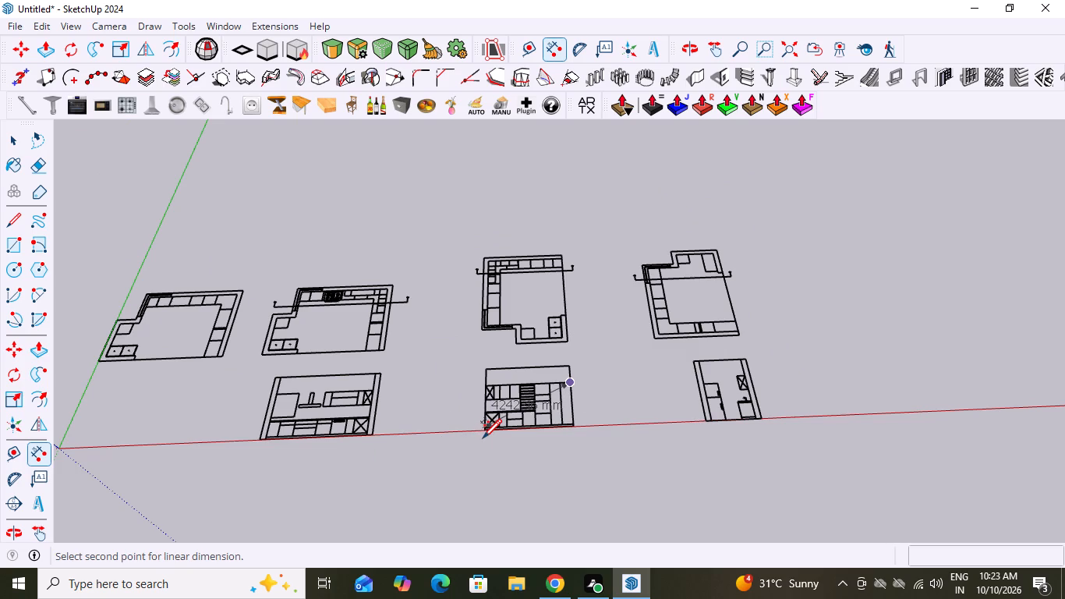
pyautogui.press('space')
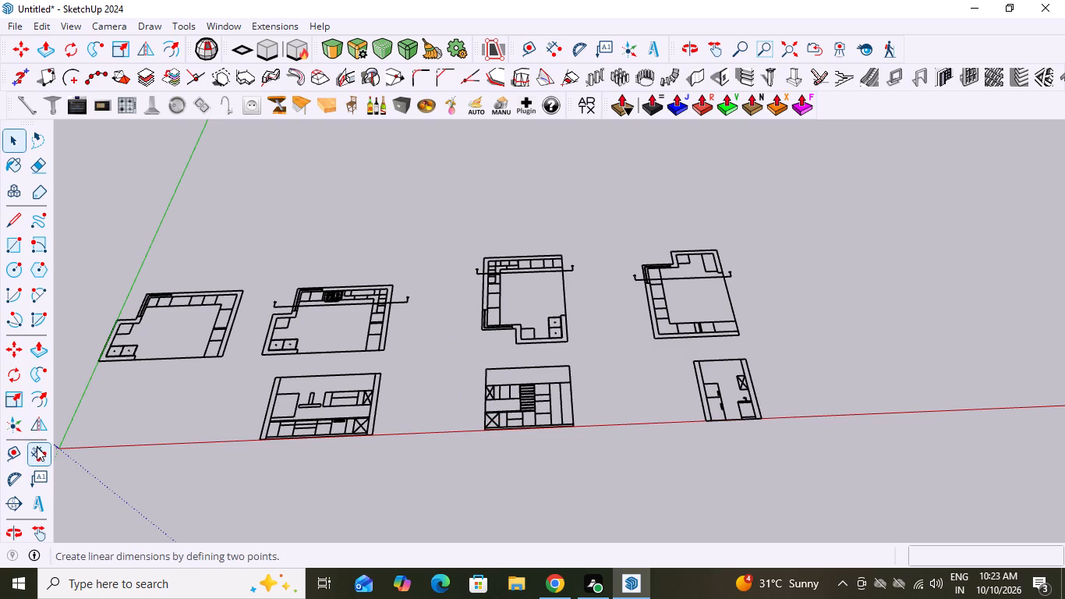
# Measure the tall-unit run's width on the second elevation, from the shelf column to the far end along the skirting line.
pyautogui.click(37, 445)
pyautogui.scroll(17, 487, 452)
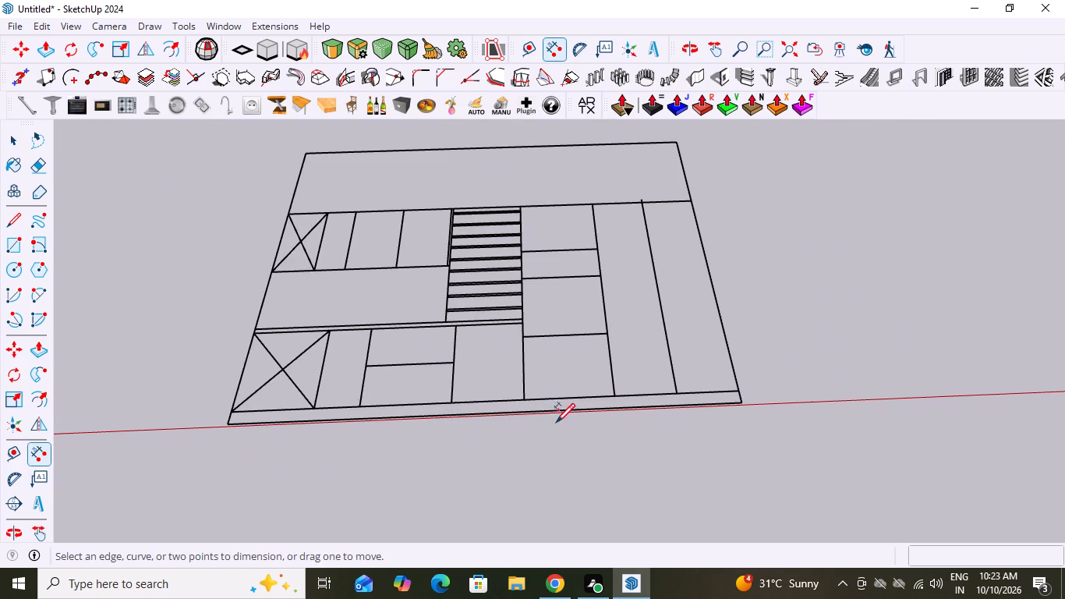
pyautogui.click(523, 398)
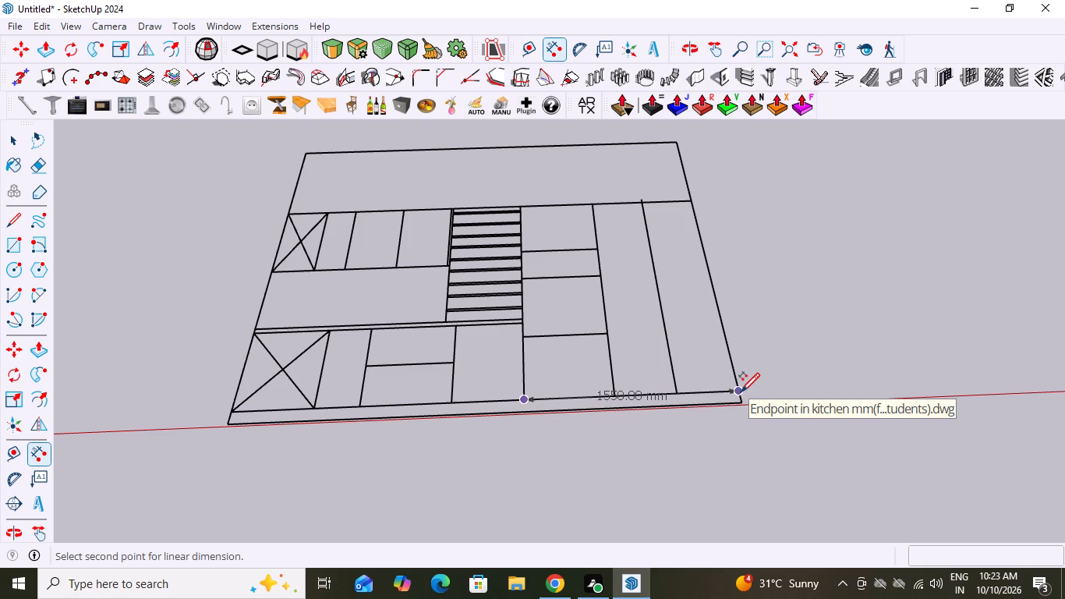
pyautogui.press('space')
# Draw a 1550 x 2040 mm rectangle over the tall units on the second elevation, from the shelf column's top corner to the skirting line.
pyautogui.scroll(-16, 777, 421)
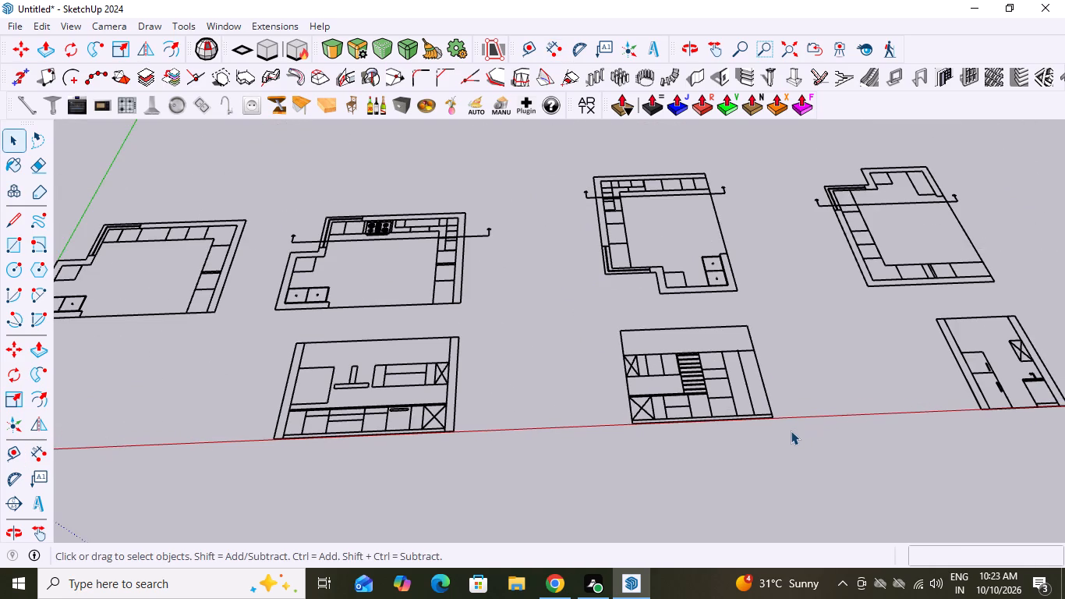
pyautogui.press('r')
pyautogui.scroll(13, 713, 372)
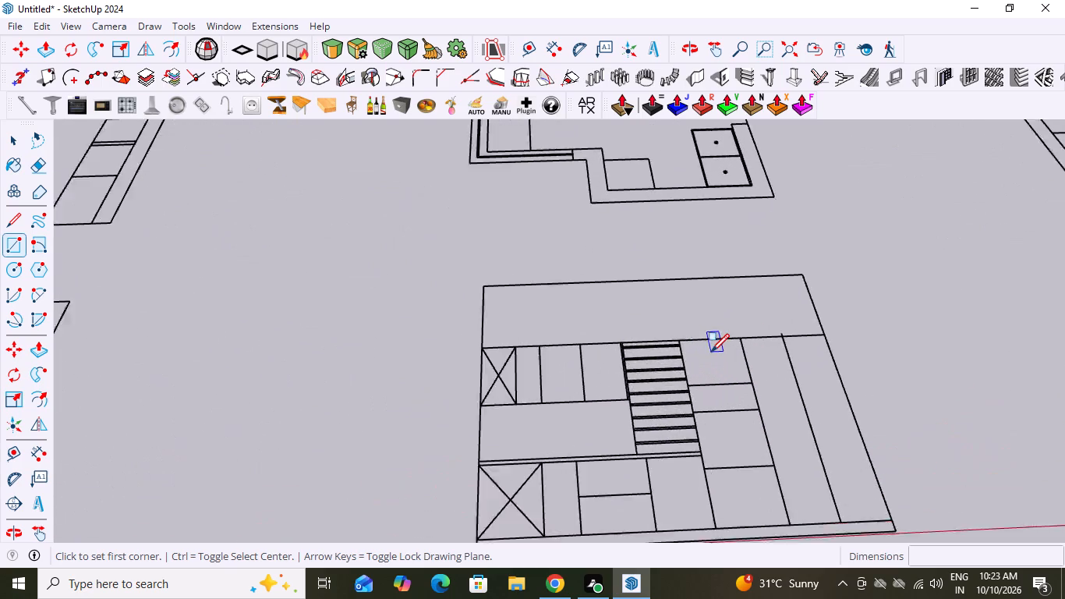
pyautogui.scroll(5, 711, 352)
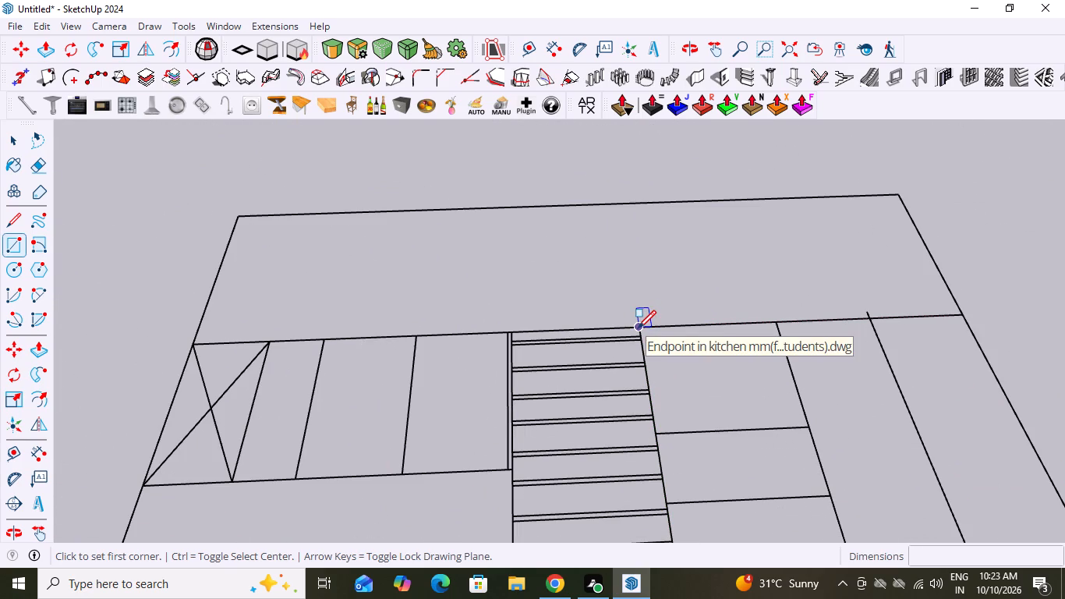
pyautogui.click(638, 328)
pyautogui.scroll(-15, 753, 330)
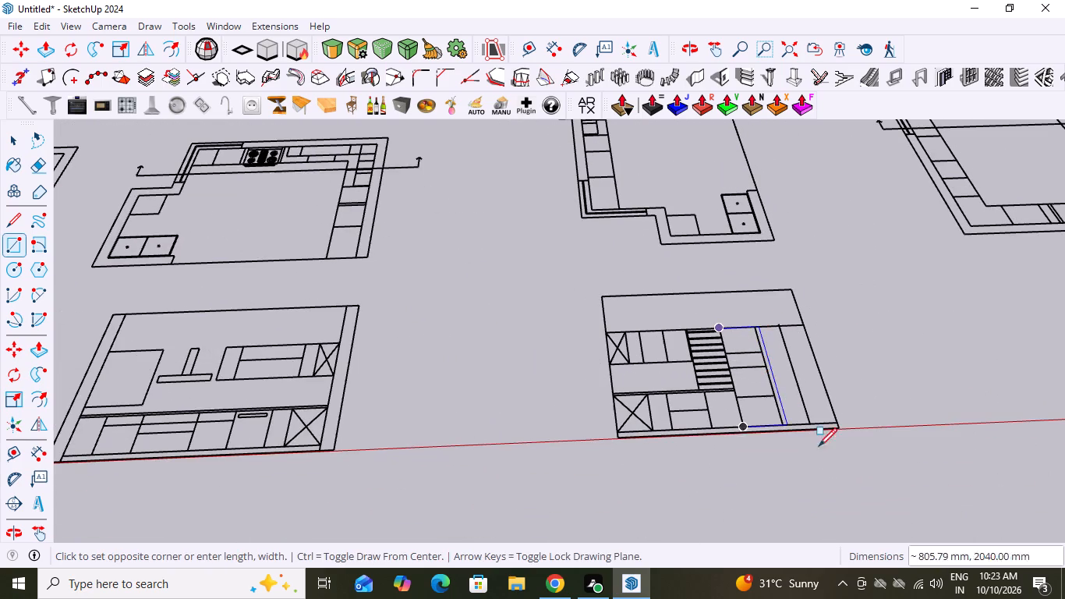
pyautogui.scroll(7, 858, 449)
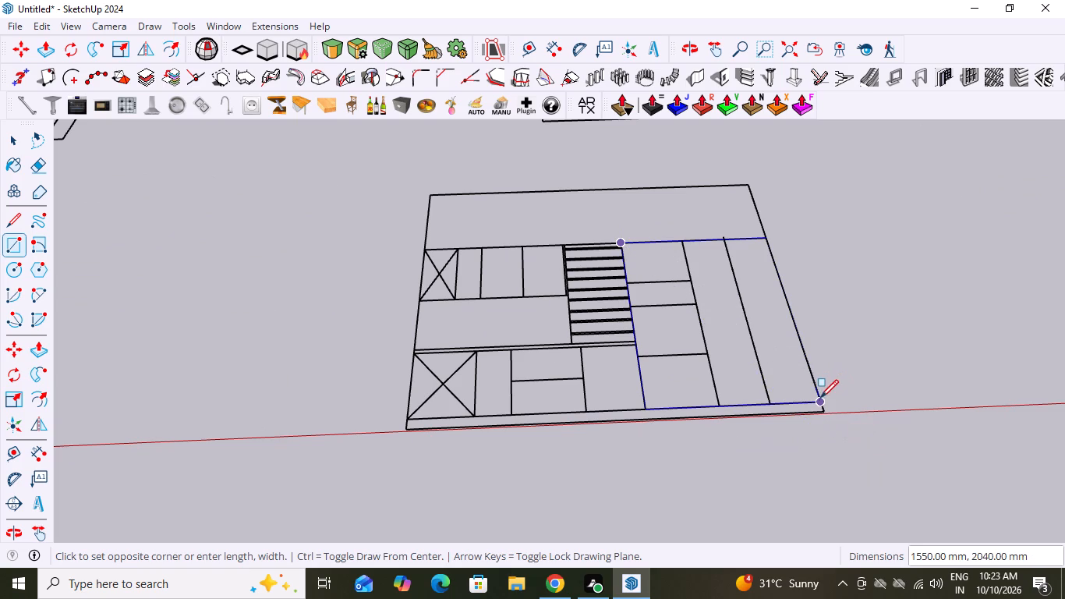
pyautogui.click(819, 400)
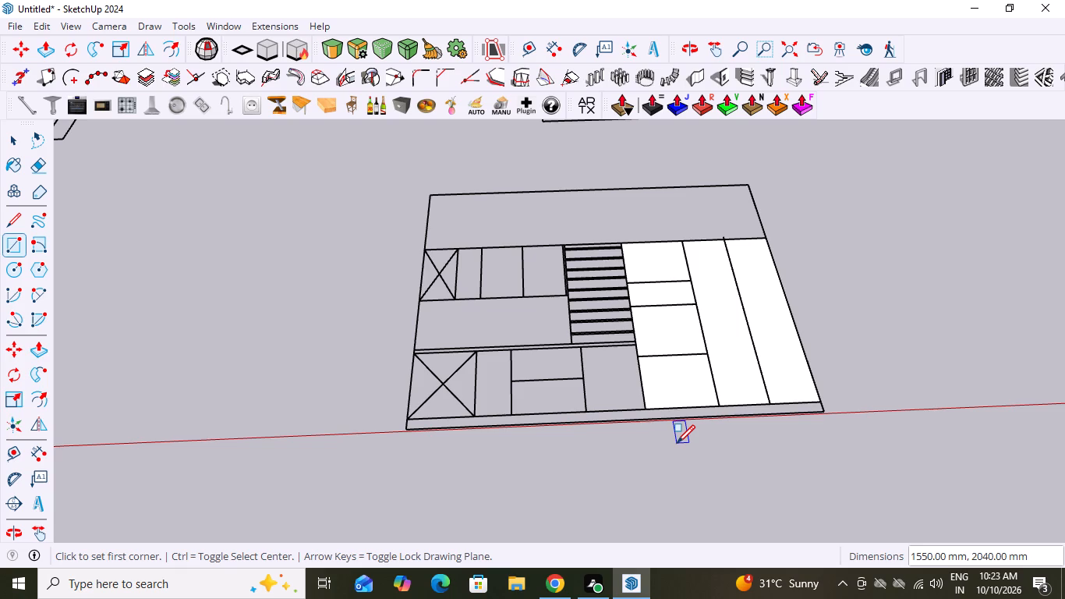
# Group the new tall-unit rectangle's face together with its edges.
pyautogui.press('space')
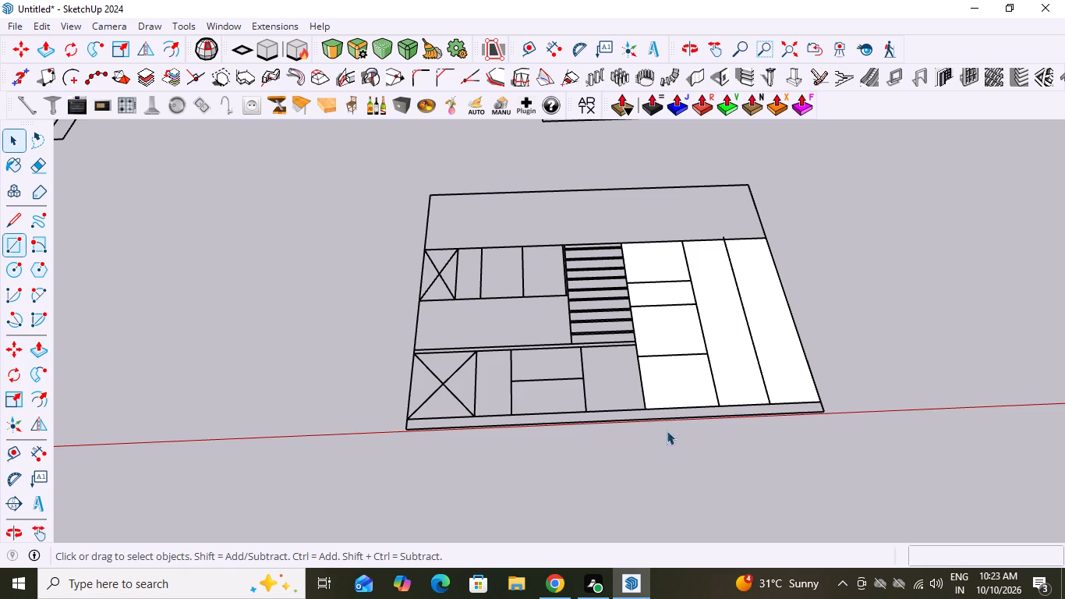
pyautogui.doubleClick(762, 334)
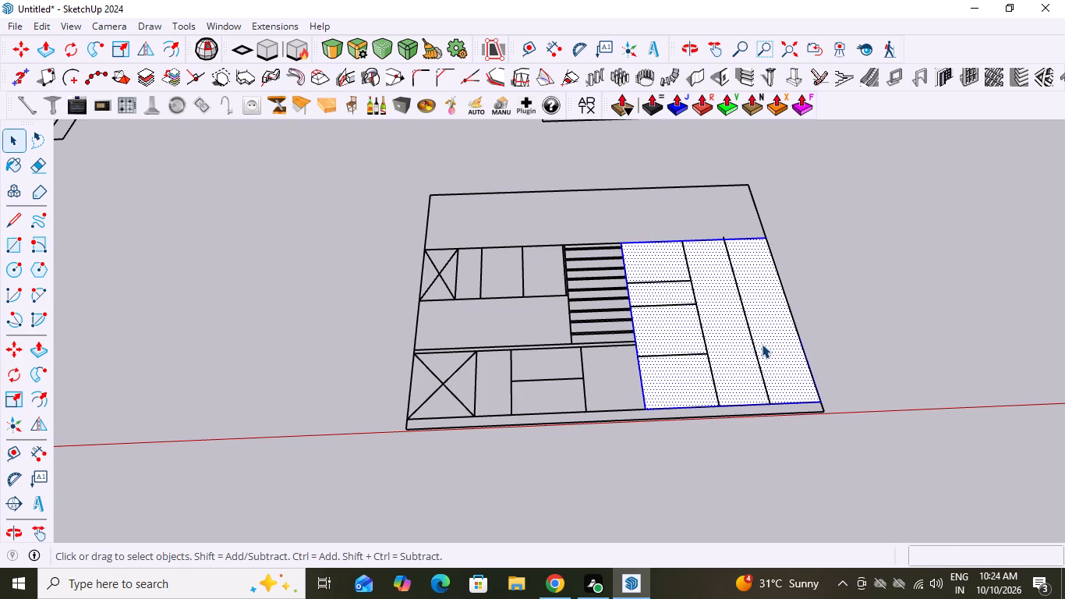
pyautogui.rightClick(762, 344)
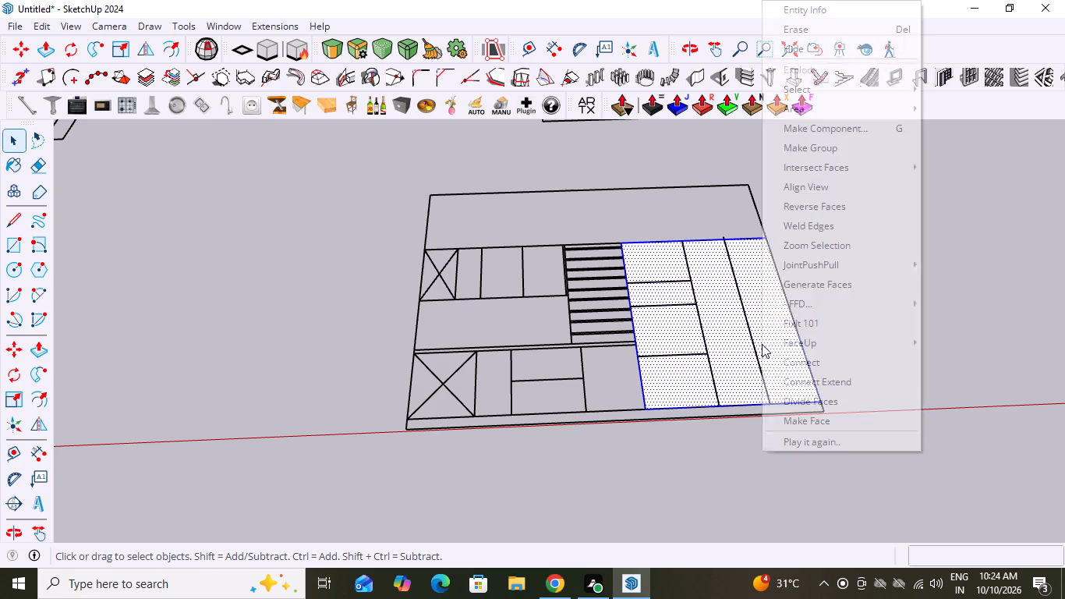
pyautogui.click(796, 147)
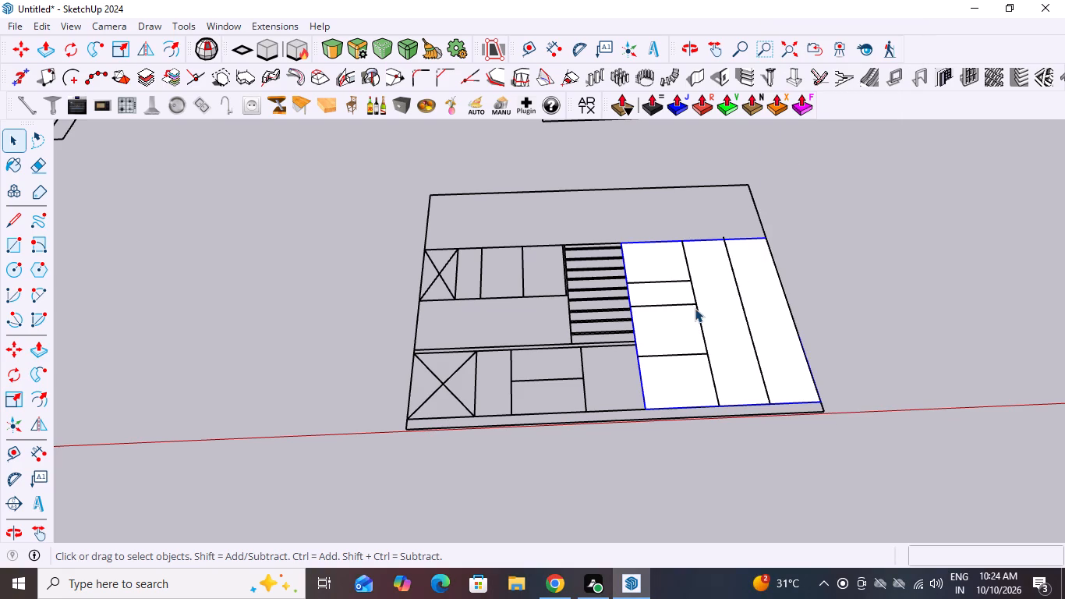
# Extrude the tall-unit face 580 mm inside its group and leave the group.
pyautogui.doubleClick(695, 308)
pyautogui.click(720, 310)
pyautogui.press('p')
pyautogui.click(720, 310)
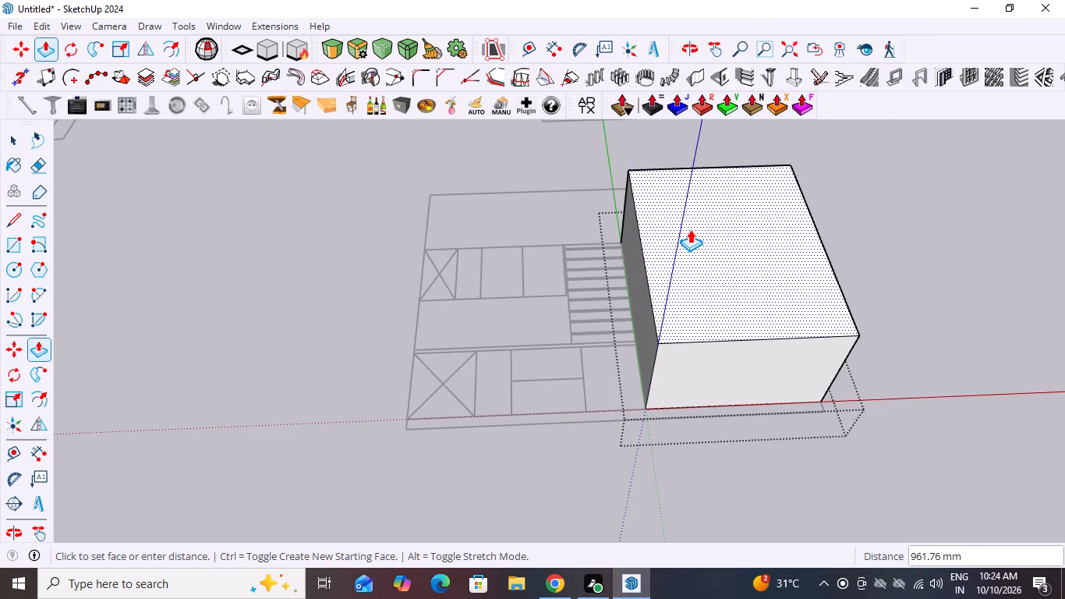
pyautogui.write('580')
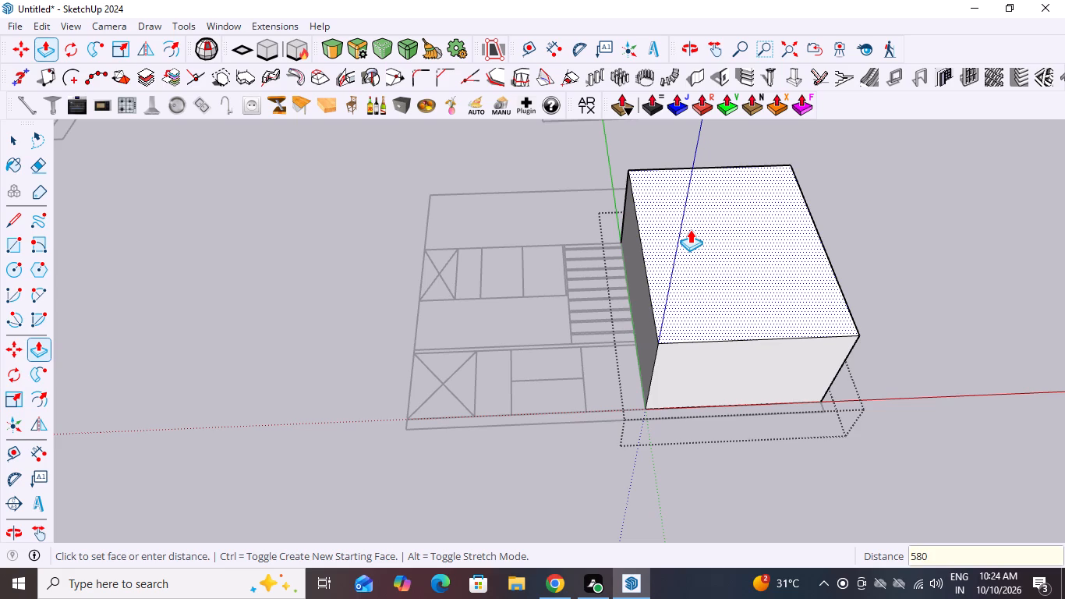
pyautogui.write('MM')
pyautogui.press('Return')
pyautogui.press('m')
pyautogui.click(881, 179)
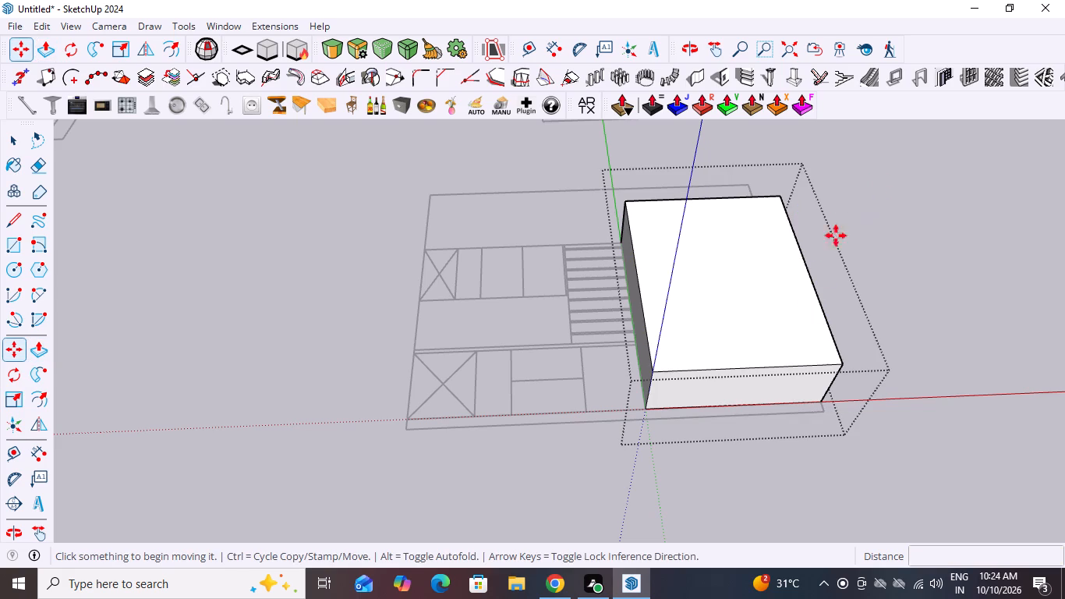
pyautogui.press('space')
pyautogui.press('space')
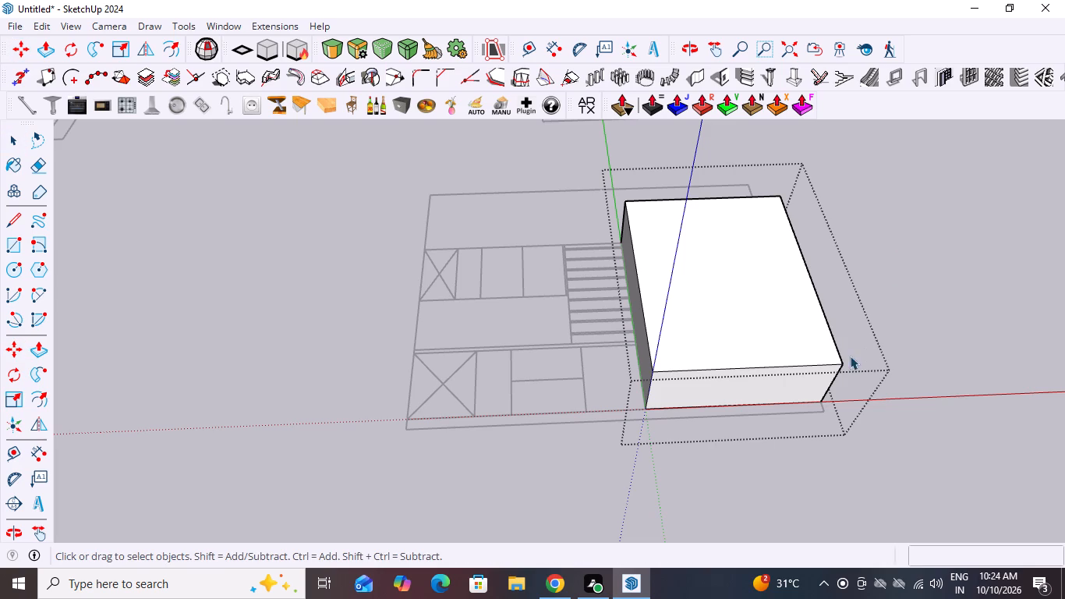
pyautogui.click(772, 319)
pyautogui.doubleClick(889, 255)
# Rotate the tall-unit group 90 degrees about its raised front edge so that it stands upright.
pyautogui.click(768, 284)
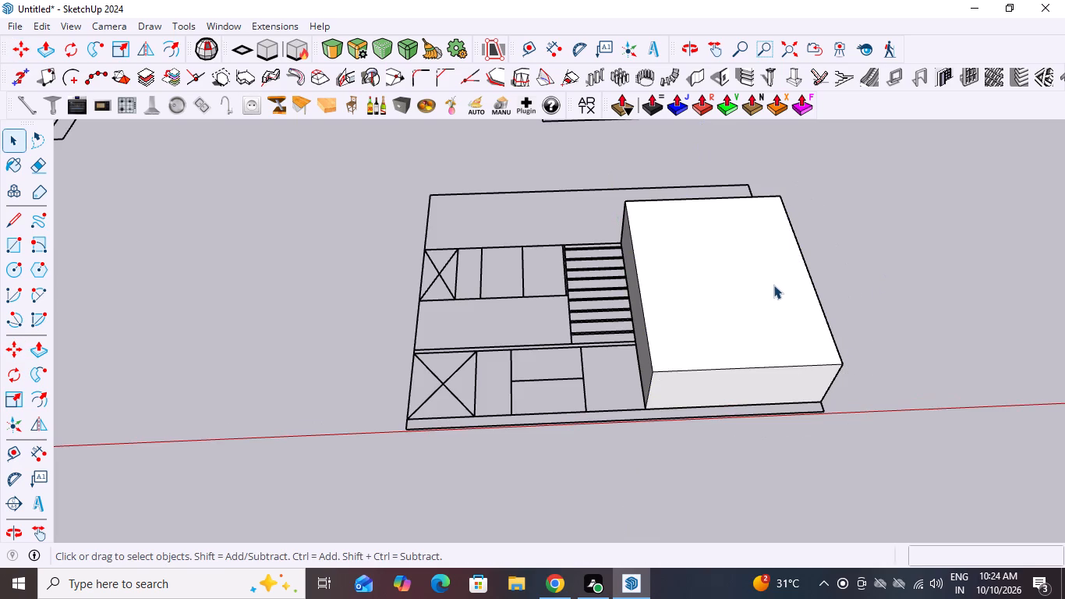
pyautogui.click(799, 315)
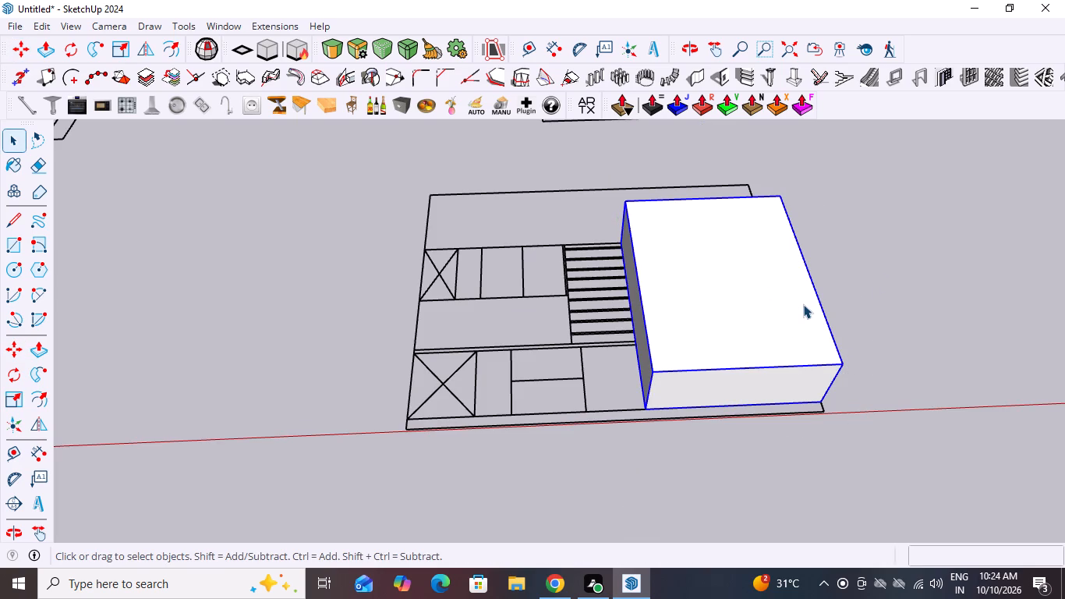
pyautogui.press('q')
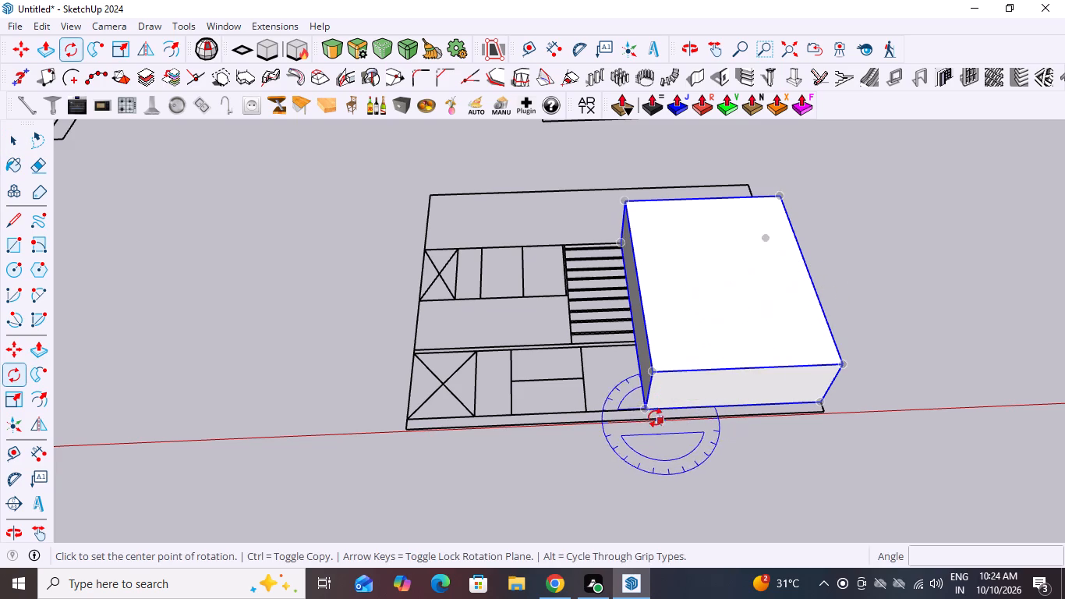
pyautogui.click(653, 377)
pyautogui.click(625, 200)
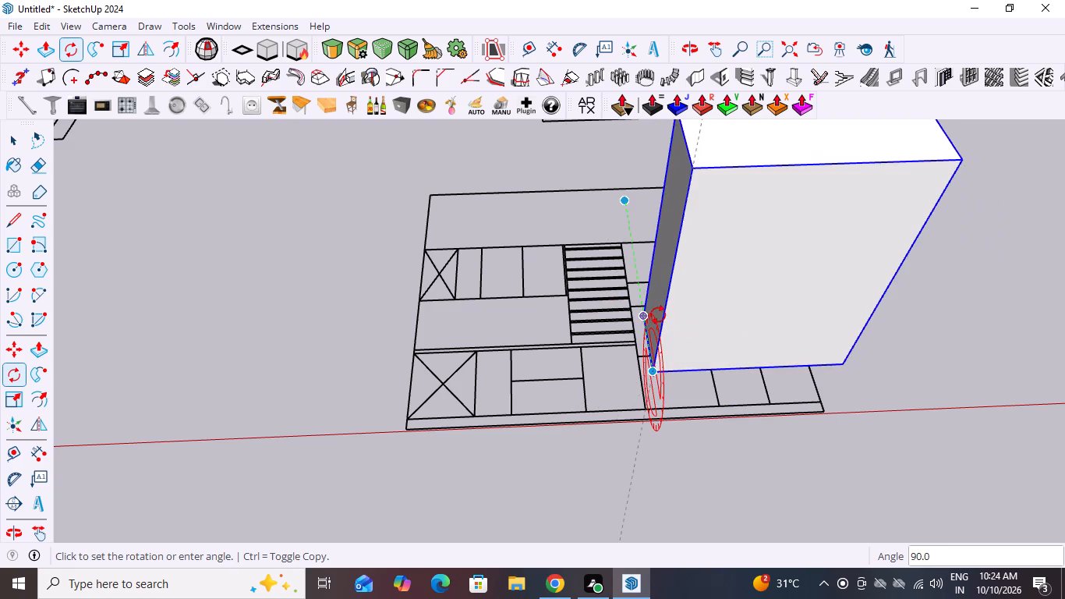
pyautogui.scroll(-10, 658, 315)
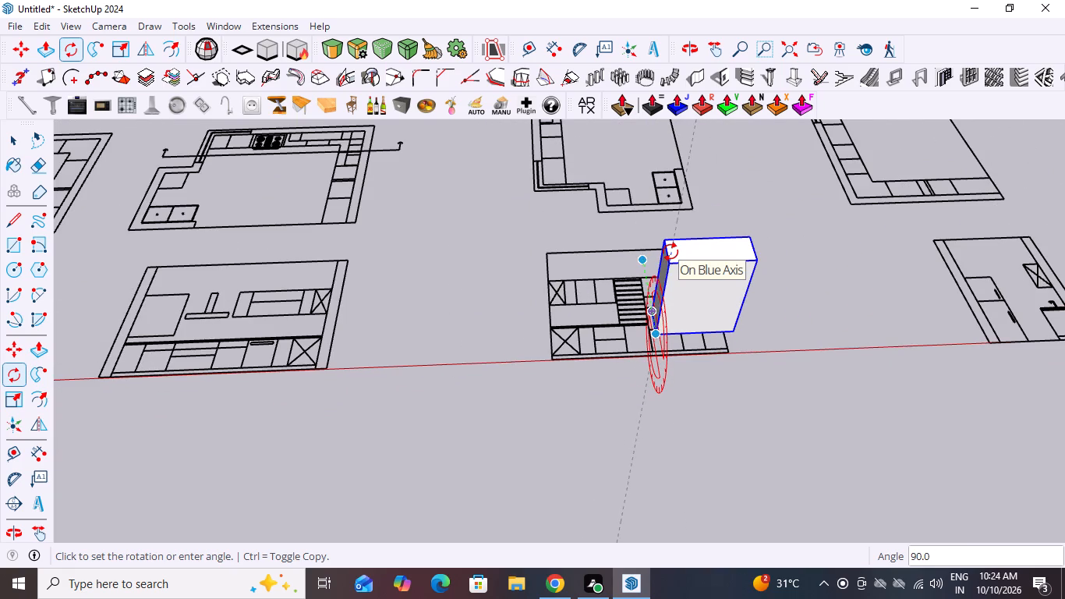
pyautogui.write('90')
pyautogui.press('Return')
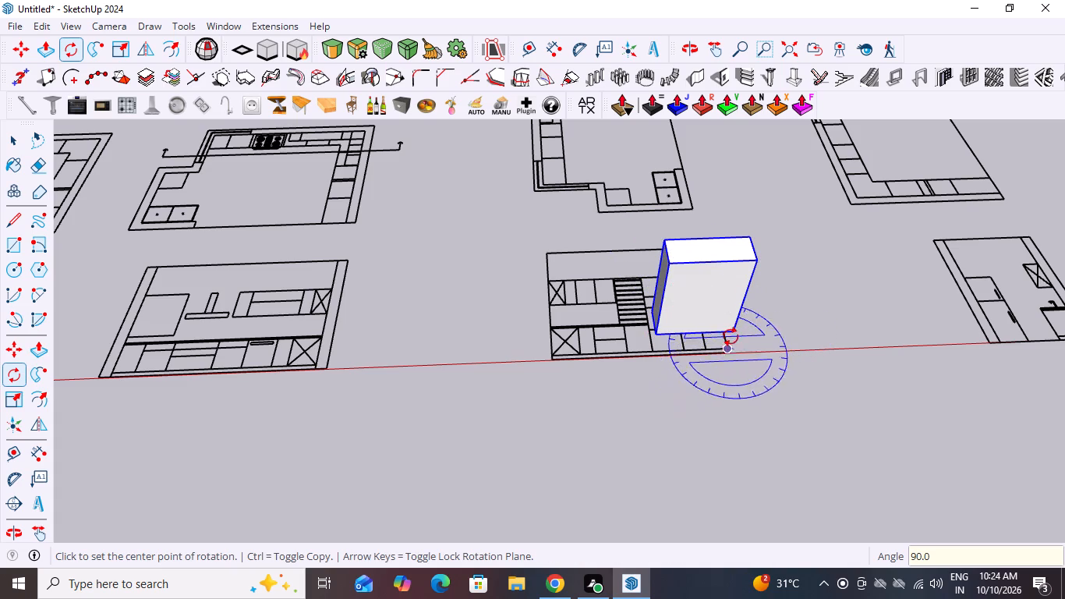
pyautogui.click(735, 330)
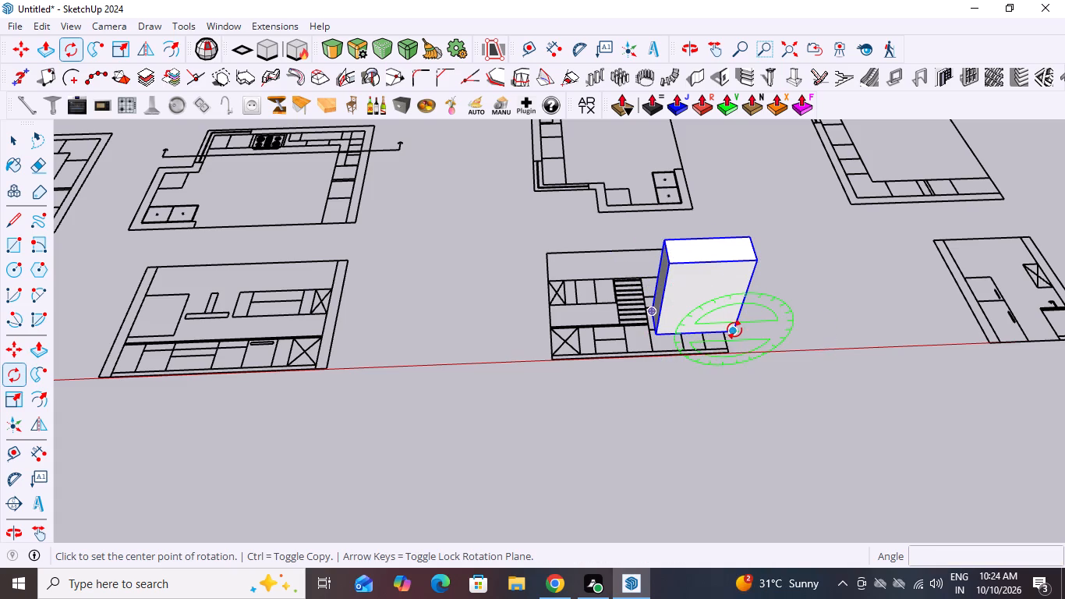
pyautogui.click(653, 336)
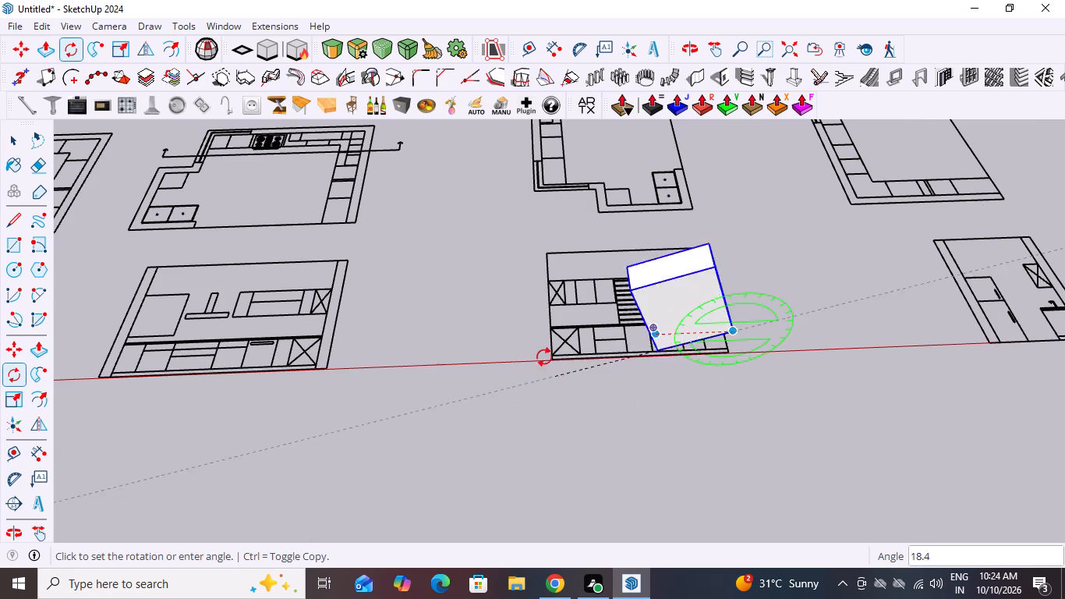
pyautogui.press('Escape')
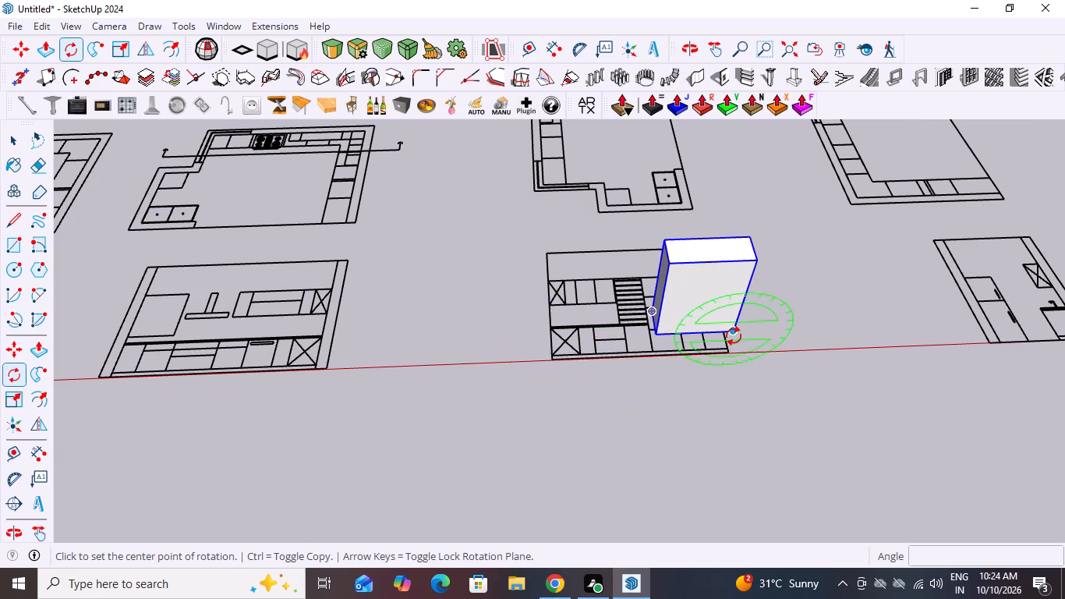
# Rotate the tall-unit group 90 degrees about the vertical axis through its lower front corner.
pyautogui.press('Left')
pyautogui.press('Up')
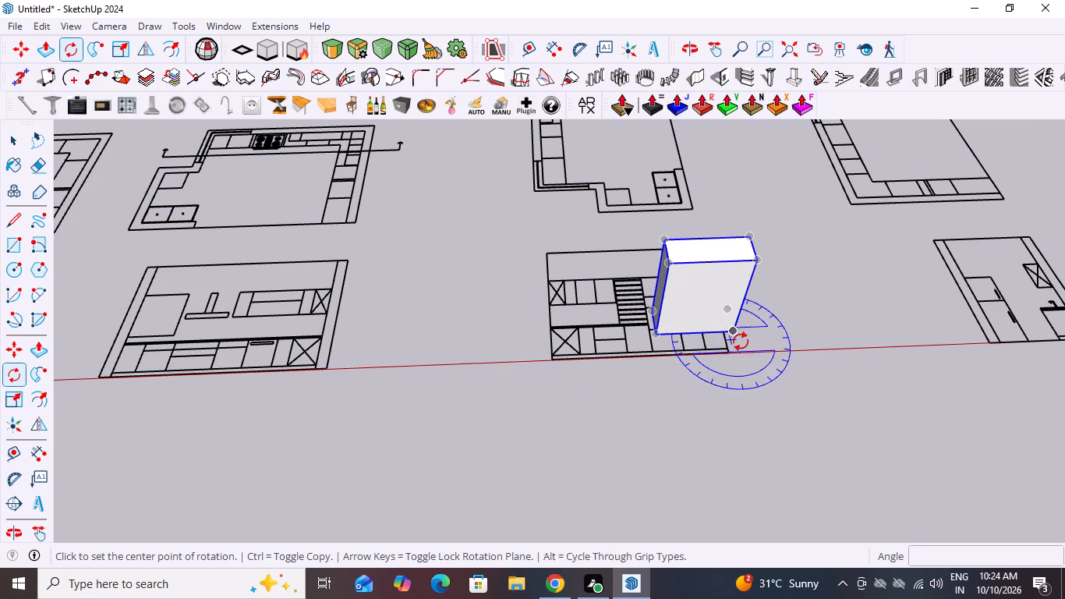
pyautogui.click(734, 337)
pyautogui.click(663, 338)
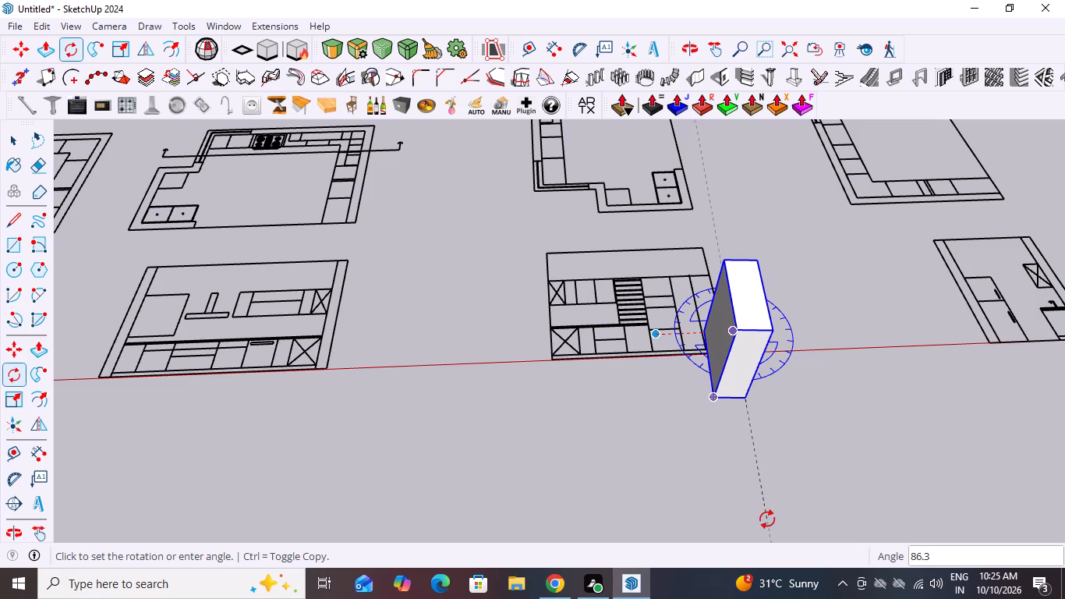
pyautogui.write('90')
pyautogui.press('Return')
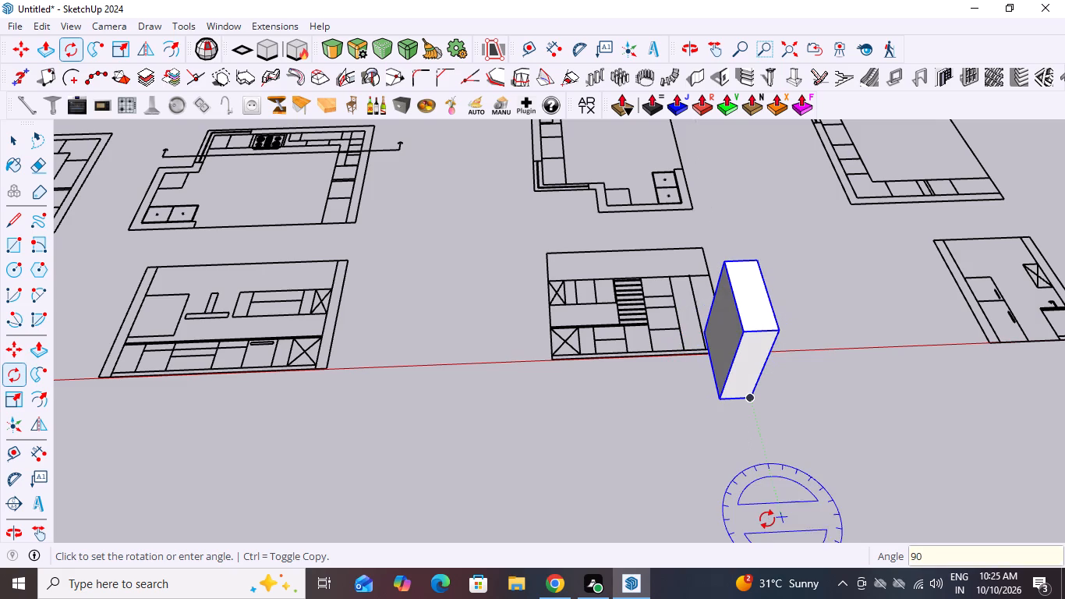
pyautogui.scroll(-7, 844, 353)
pyautogui.press('space')
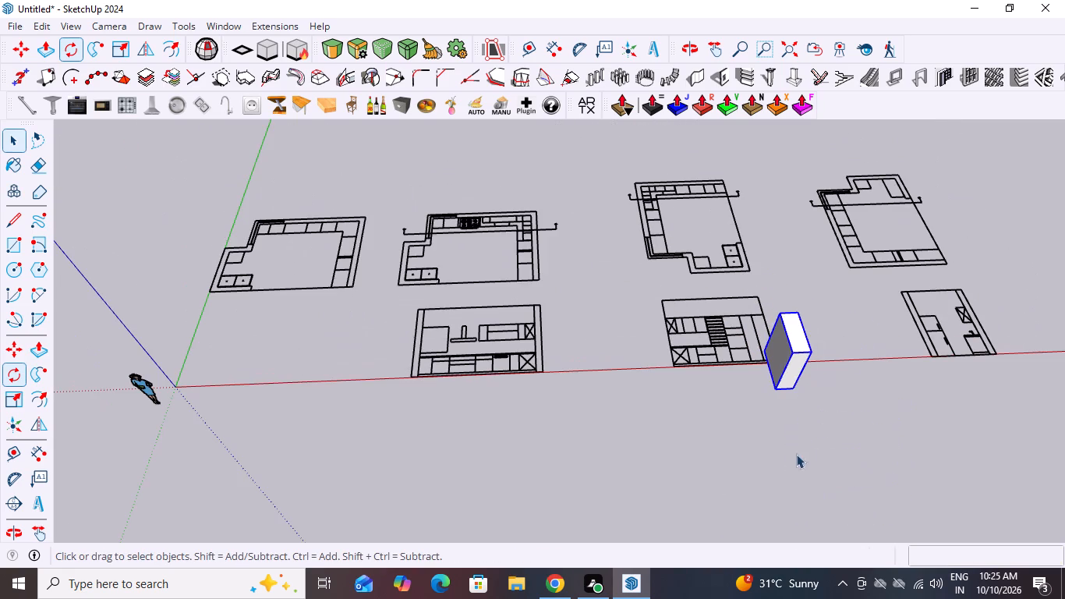
# Move the tall-unit group from beside the second elevation to the first floor plan, close to its tall-unit outline.
pyautogui.press('m')
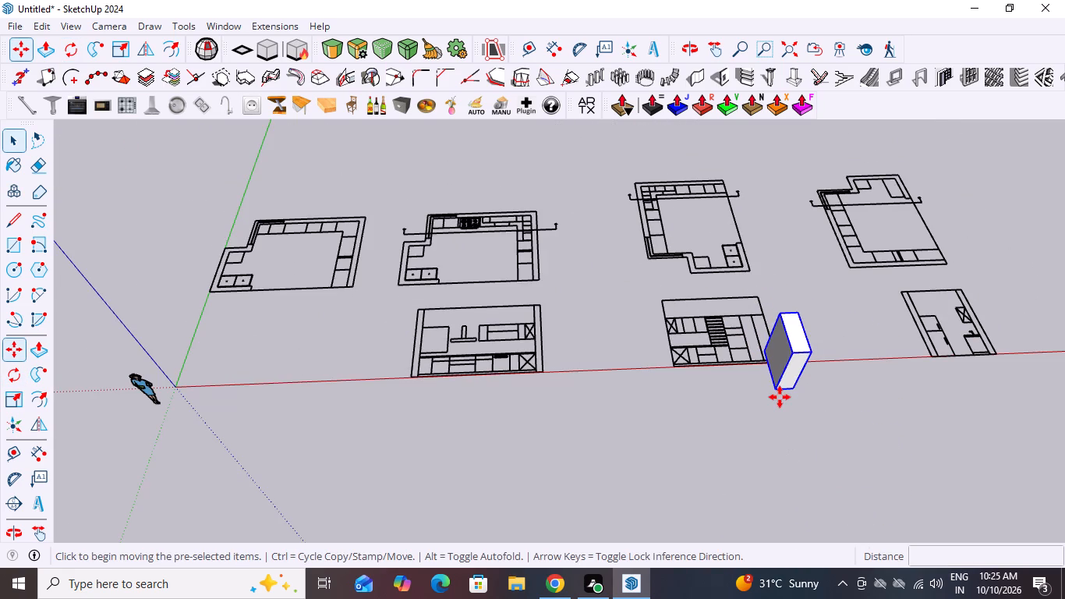
pyautogui.click(799, 395)
pyautogui.scroll(5, 292, 289)
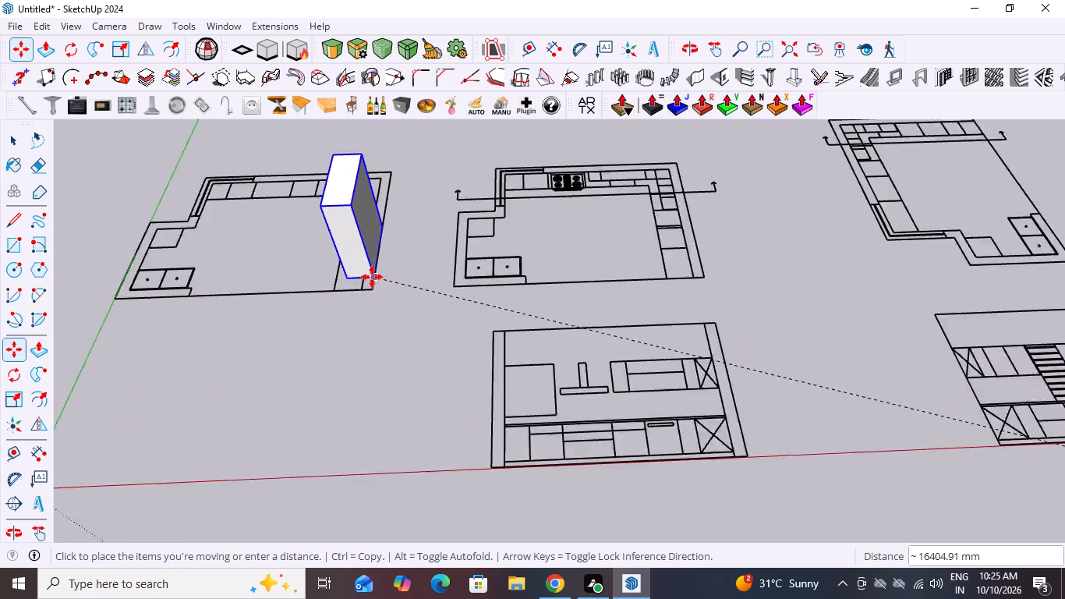
pyautogui.scroll(12, 372, 277)
pyautogui.scroll(-8, 387, 212)
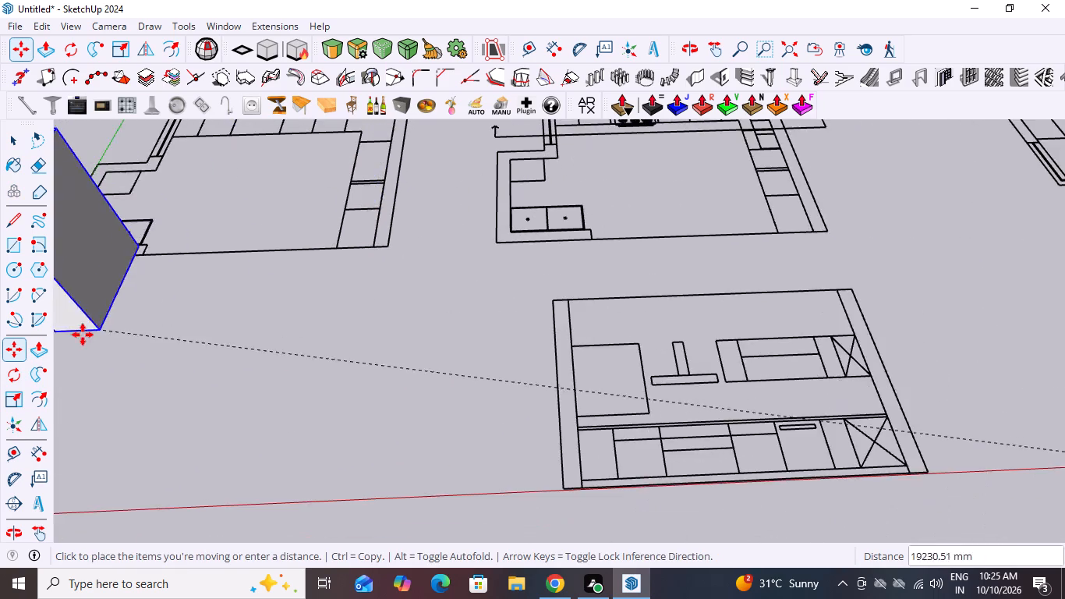
pyautogui.scroll(-4, 95, 346)
pyautogui.scroll(8, 285, 246)
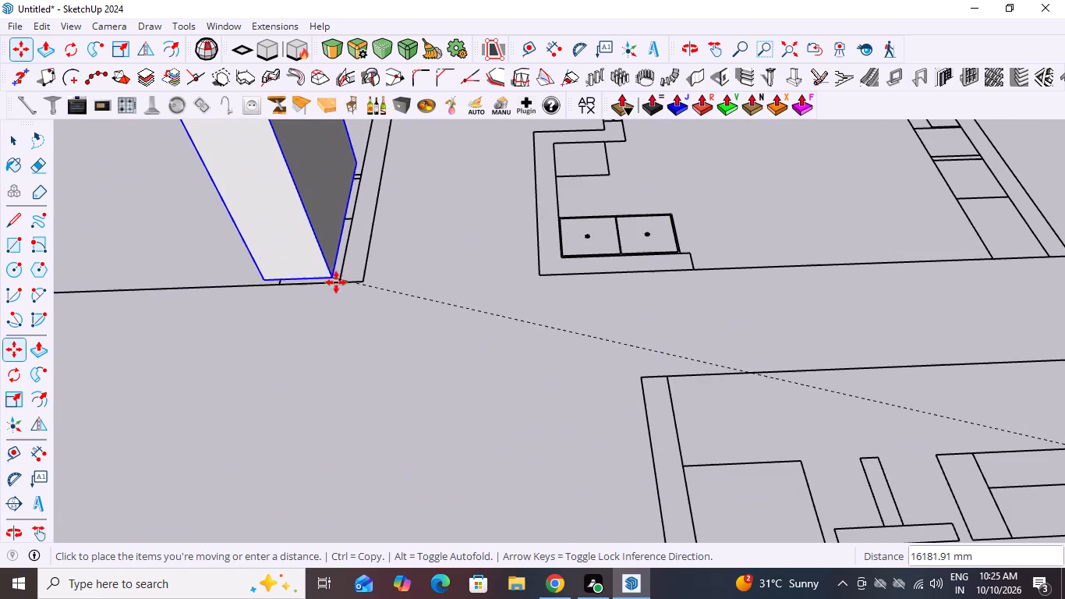
pyautogui.scroll(-10, 345, 292)
pyautogui.scroll(5, 332, 314)
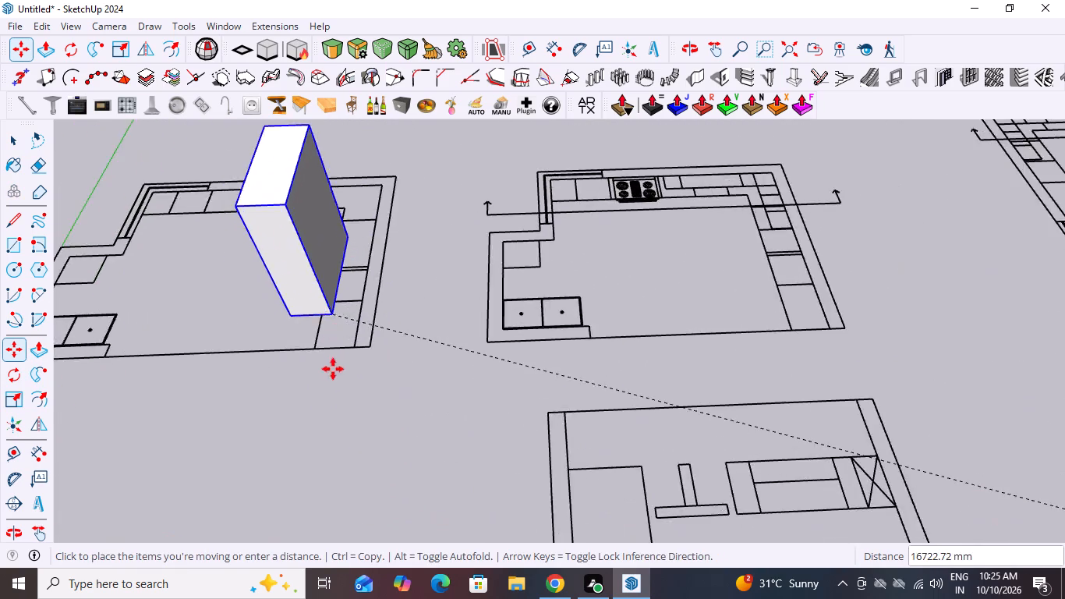
pyautogui.scroll(15, 333, 369)
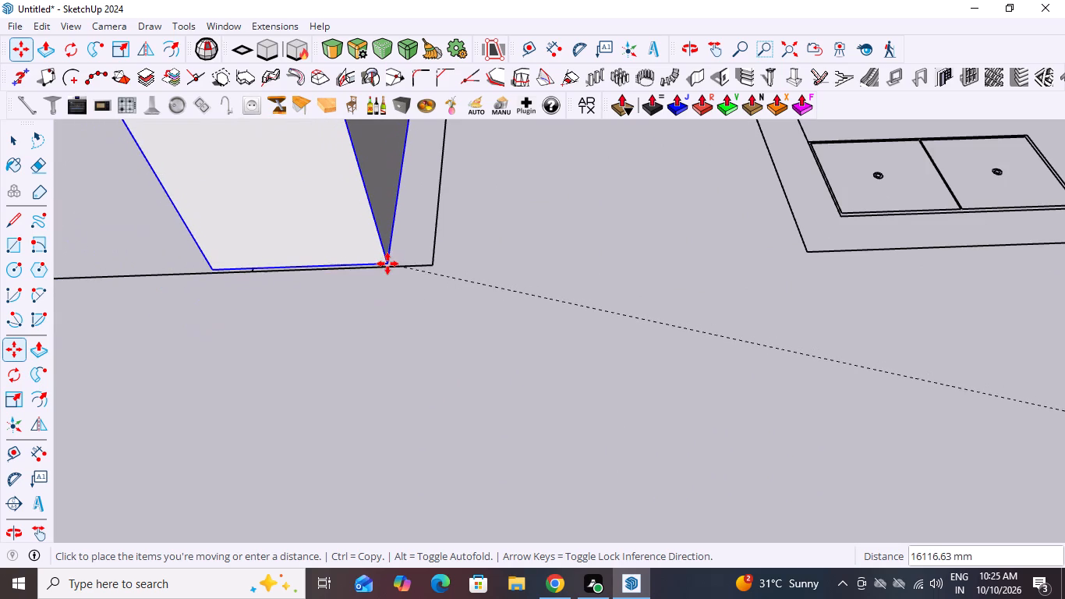
pyautogui.scroll(-12, 371, 348)
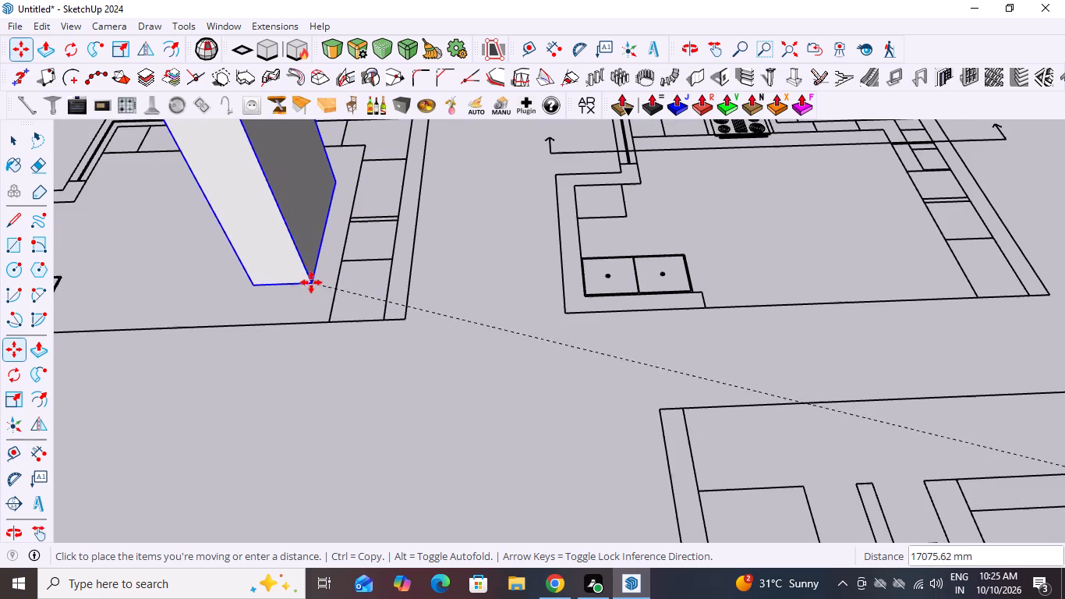
pyautogui.click(311, 282)
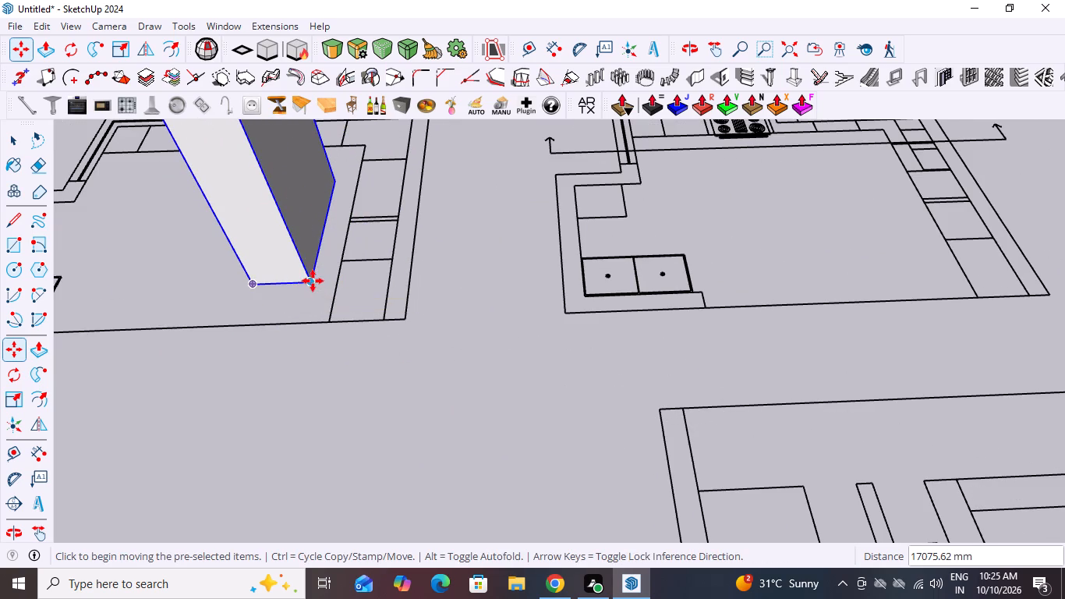
# Lower the tall-unit group 580 mm along the vertical axis to the level of the plan.
pyautogui.moveTo(313, 281); pyautogui.dragTo(351, 310)
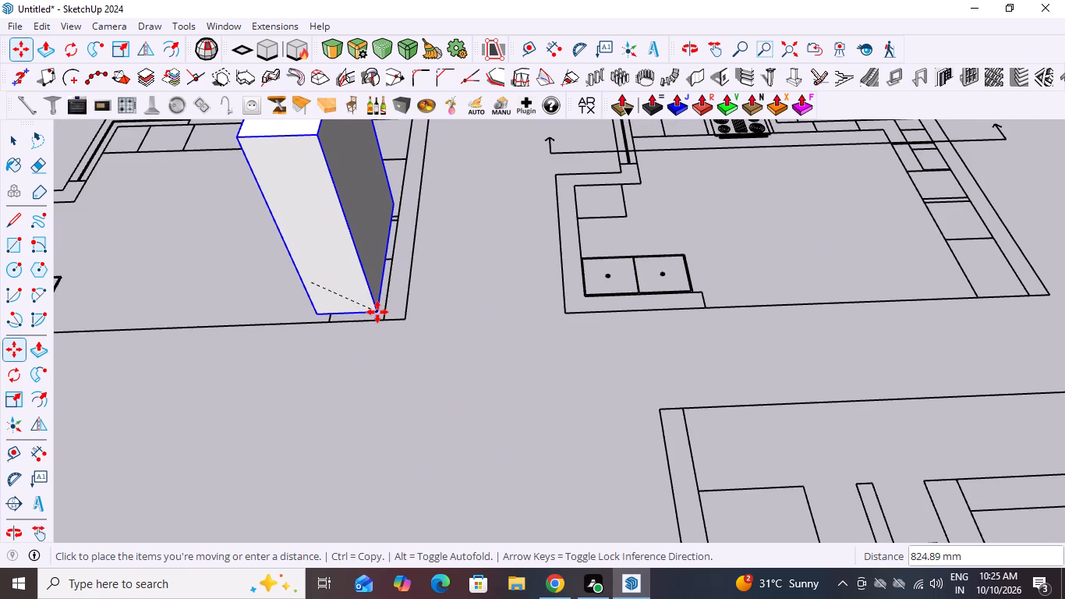
pyautogui.press('Up')
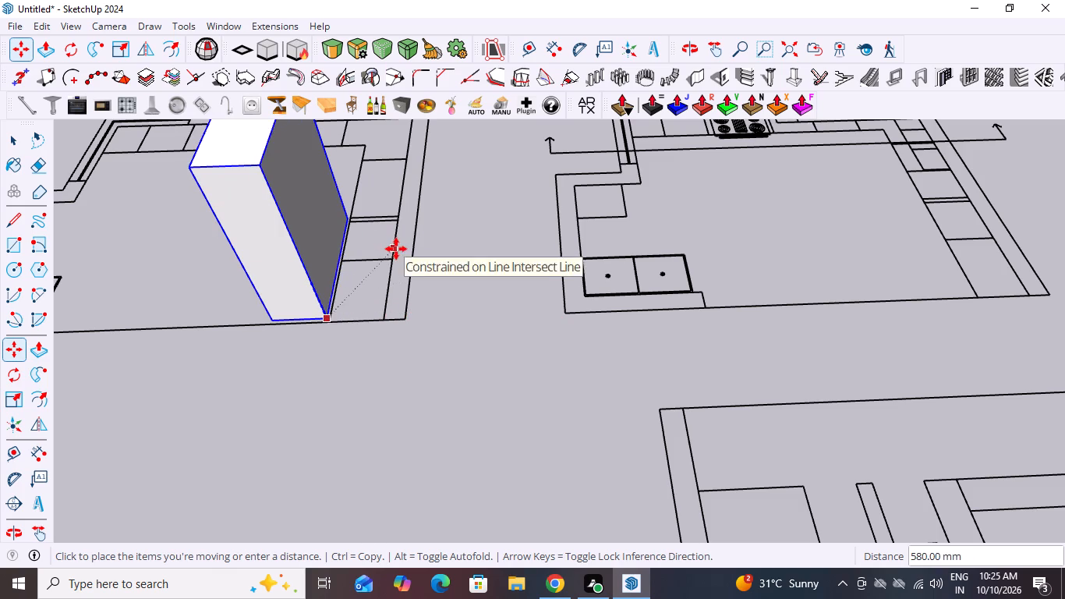
pyautogui.click(387, 280)
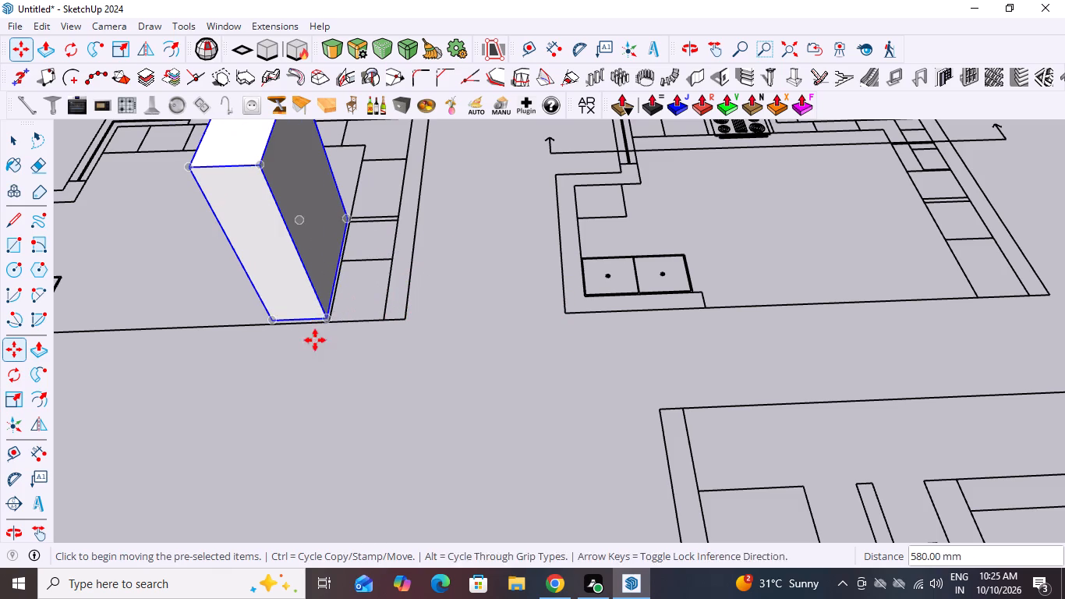
# Move the tall-unit group onto its outline in the first plan, with its bottom corner at the open end of the inner wall line.
pyautogui.scroll(4, 325, 353)
pyautogui.moveTo(325, 329); pyautogui.dragTo(307, 225, button='middle')
pyautogui.scroll(5, 299, 251)
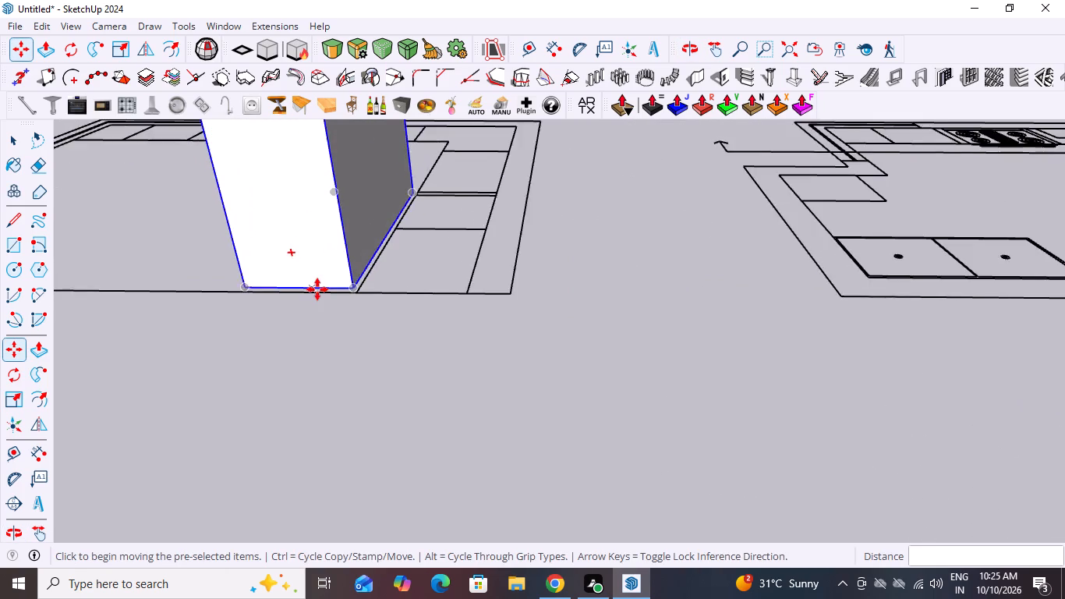
pyautogui.scroll(6, 317, 289)
pyautogui.click(388, 285)
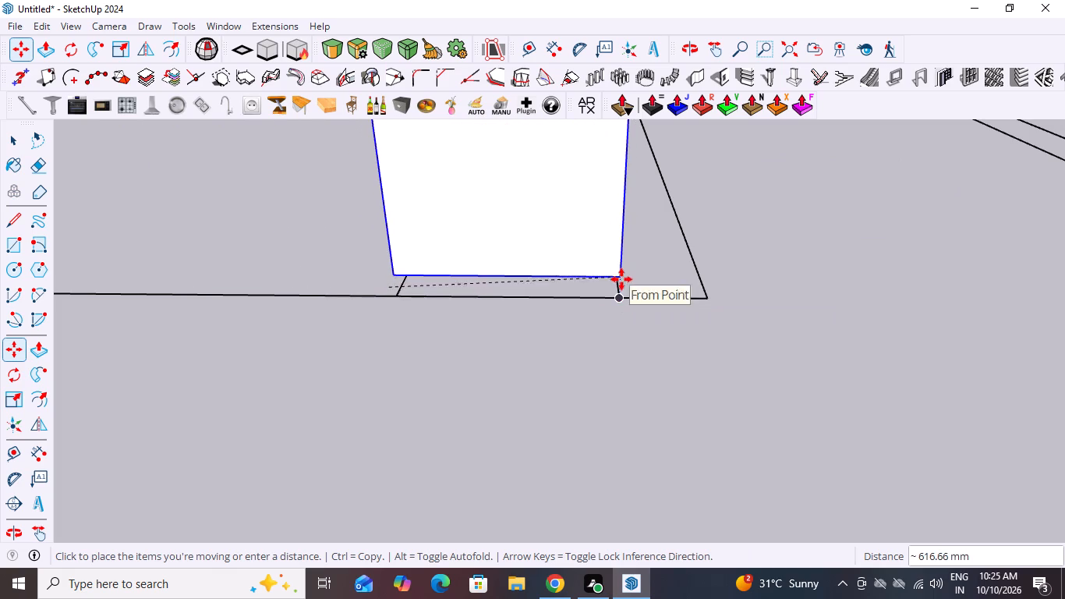
pyautogui.click(618, 296)
pyautogui.scroll(-8, 235, 438)
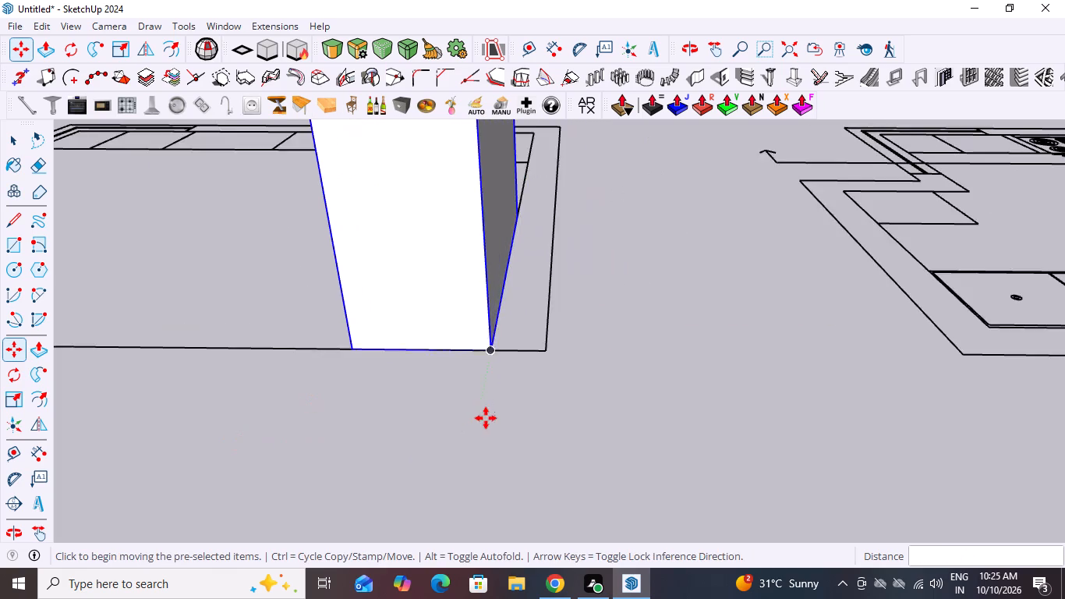
# Raise the tall-unit group 100 mm vertically above the first plan to leave the skirting height.
pyautogui.moveTo(486, 418); pyautogui.dragTo(716, 434, button='middle')
pyautogui.scroll(-5, 786, 425)
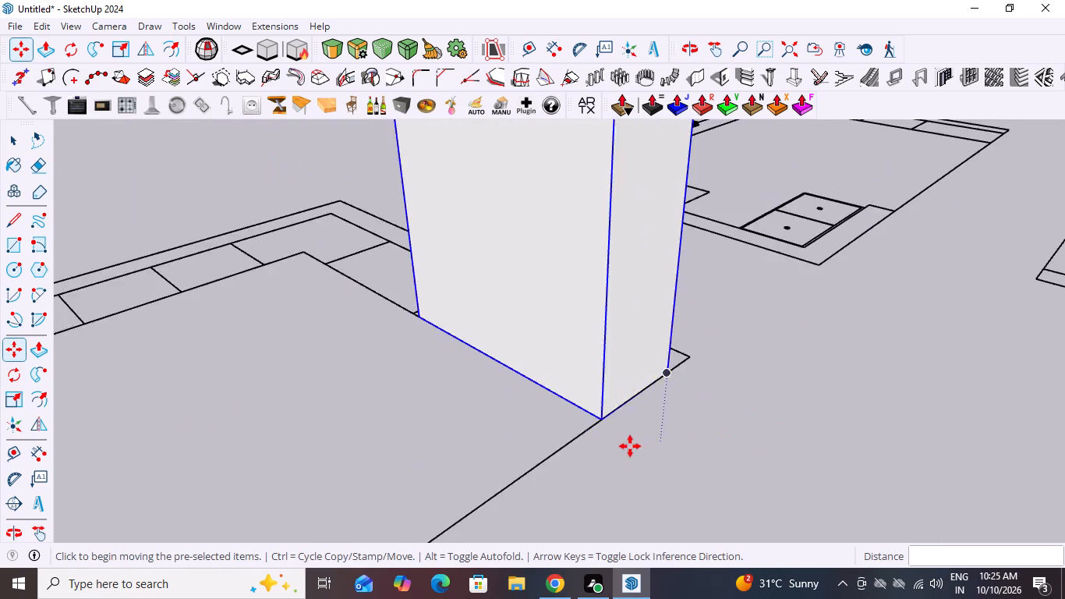
pyautogui.scroll(-2, 630, 446)
pyautogui.moveTo(460, 410); pyautogui.dragTo(643, 467, button='middle')
pyautogui.scroll(-10, 643, 467)
pyautogui.moveTo(680, 494); pyautogui.dragTo(335, 402, button='middle')
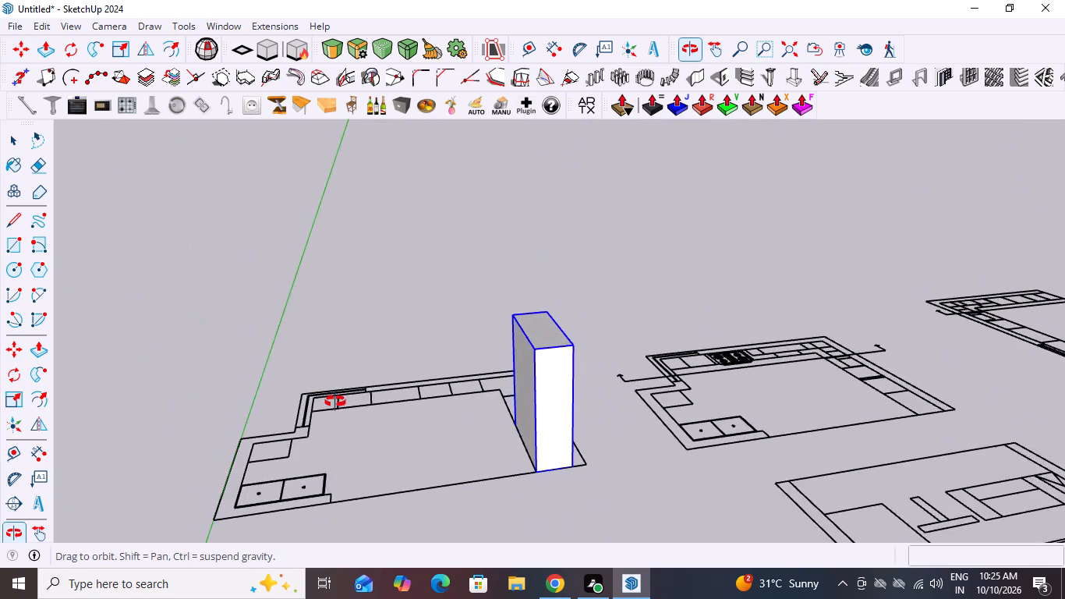
pyautogui.moveTo(335, 402); pyautogui.dragTo(370, 409, button='middle')
pyautogui.moveTo(471, 419); pyautogui.dragTo(478, 463, button='middle')
pyautogui.scroll(2, 445, 422)
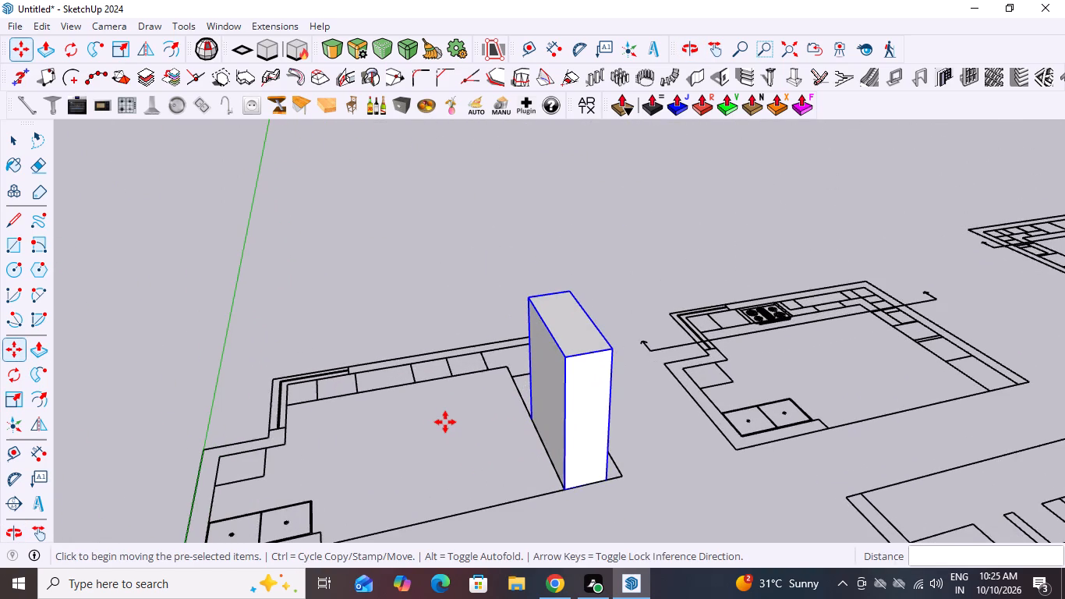
pyautogui.scroll(-3, 446, 422)
pyautogui.scroll(-2, 598, 514)
pyautogui.moveTo(607, 508); pyautogui.dragTo(574, 486, button='middle')
pyautogui.scroll(7, 574, 486)
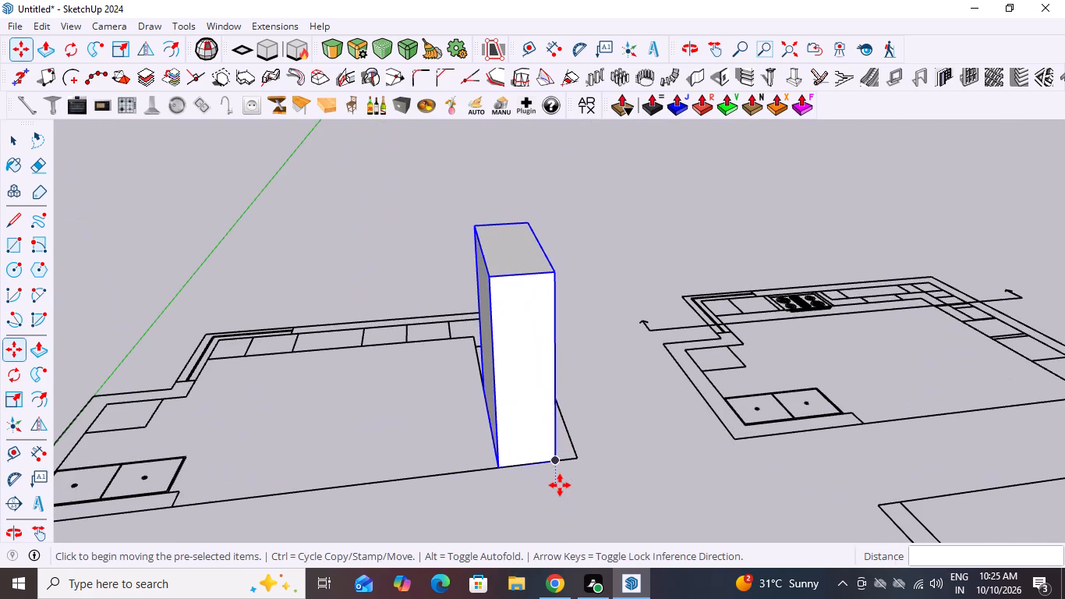
pyautogui.click(556, 460)
pyautogui.press('Up')
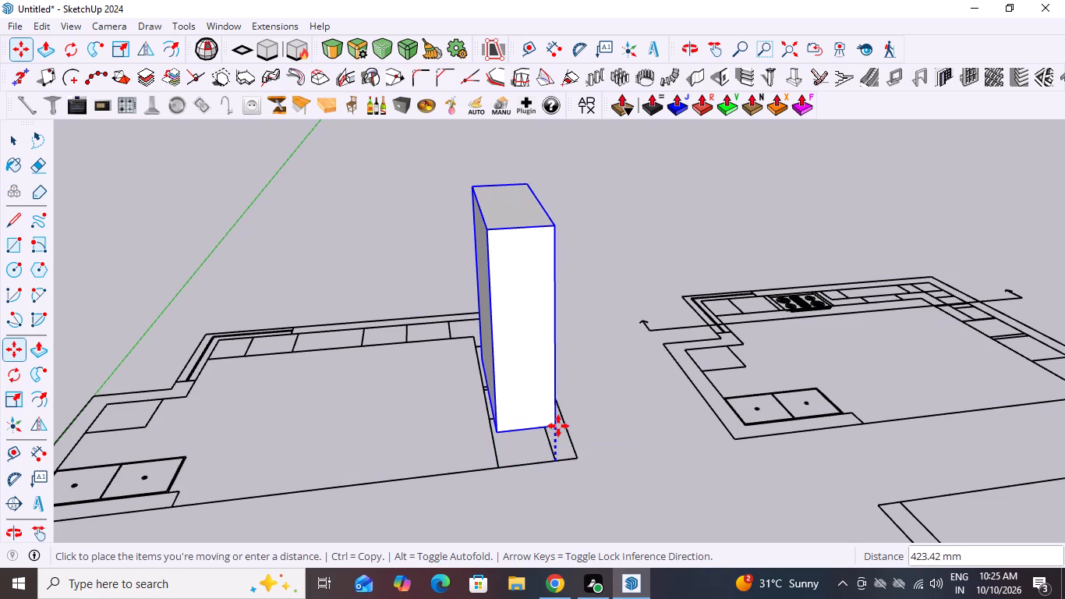
pyautogui.write('100')
pyautogui.press('m')
pyautogui.press('m')
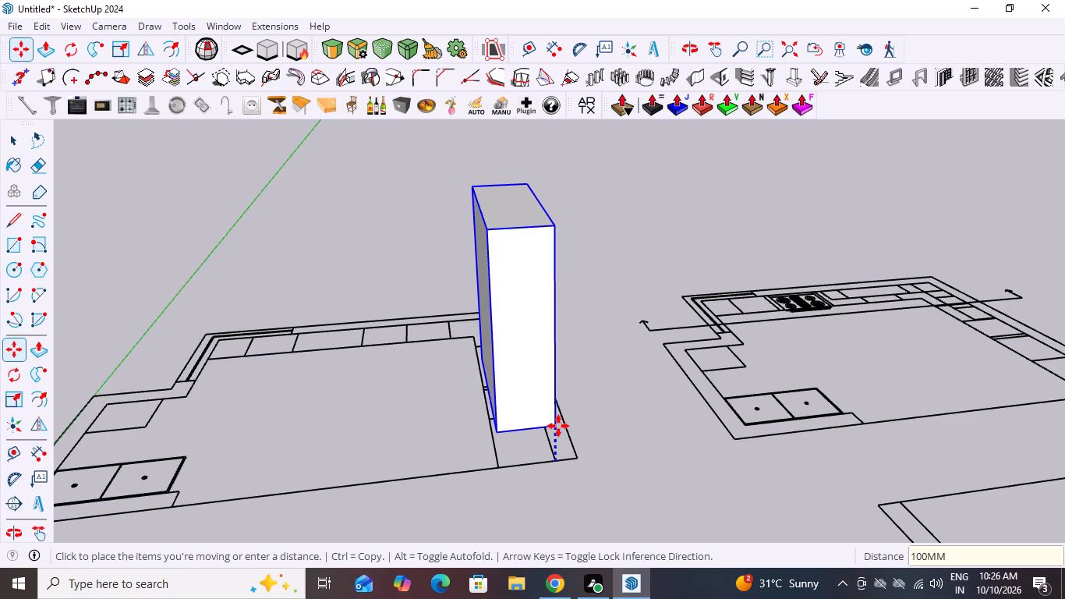
pyautogui.press('Return')
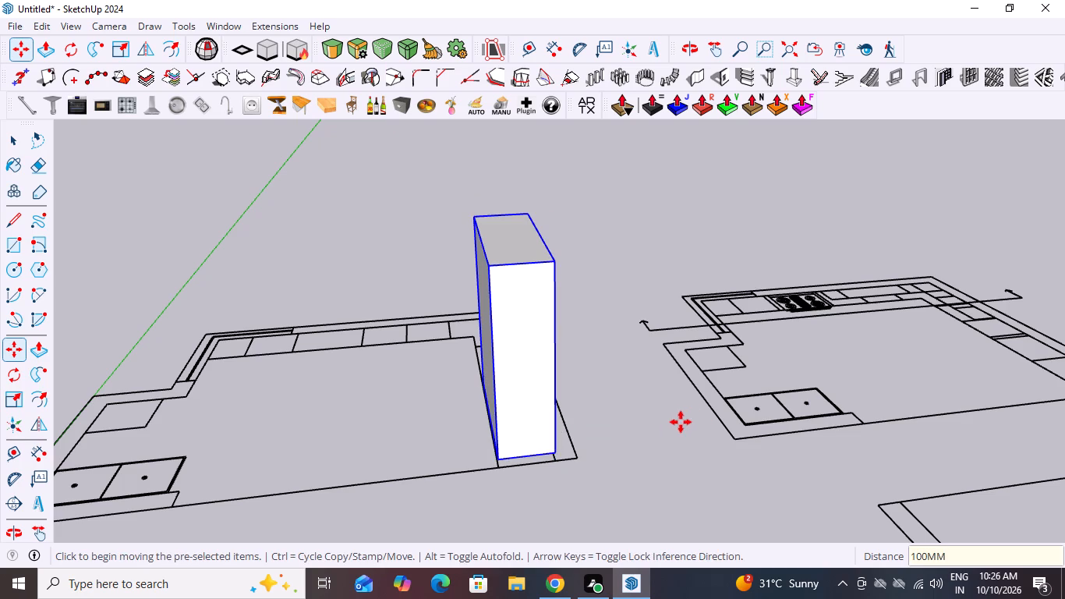
pyautogui.press('space')
# Hide the tall-unit group standing on the first plan.
pyautogui.scroll(-9, 680, 422)
pyautogui.moveTo(621, 440); pyautogui.dragTo(584, 440, button='middle')
pyautogui.scroll(-1, 619, 440)
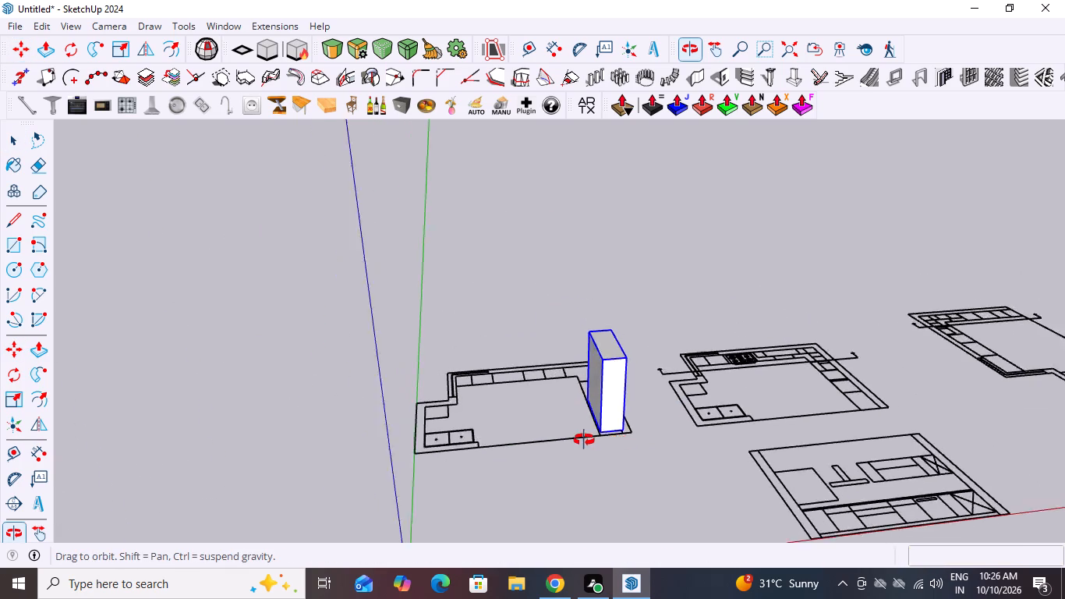
pyautogui.moveTo(584, 440); pyautogui.dragTo(611, 459, button='middle')
pyautogui.scroll(3, 667, 469)
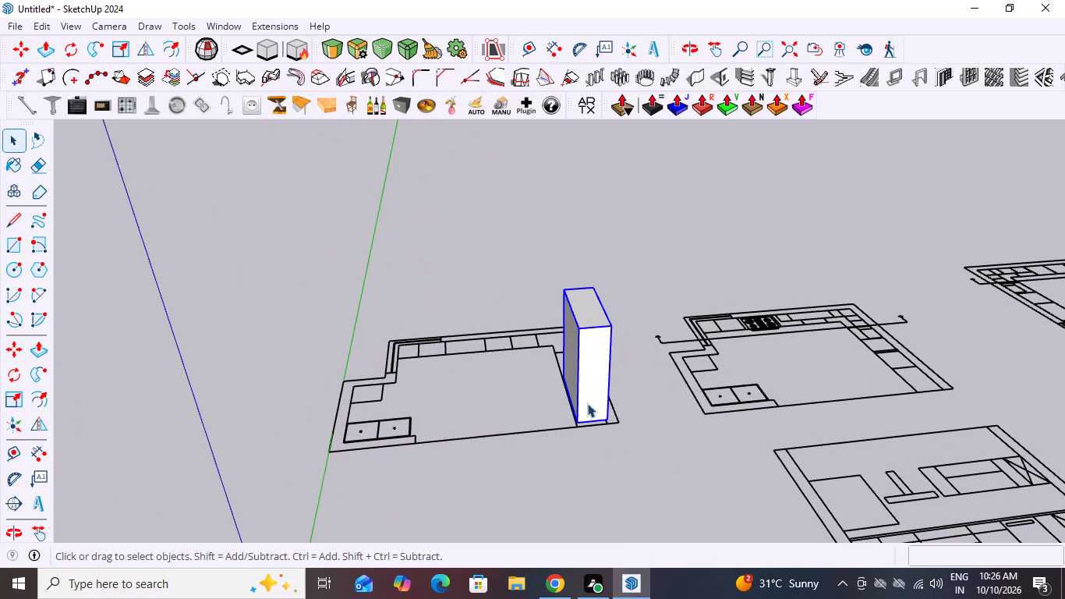
pyautogui.rightClick(595, 388)
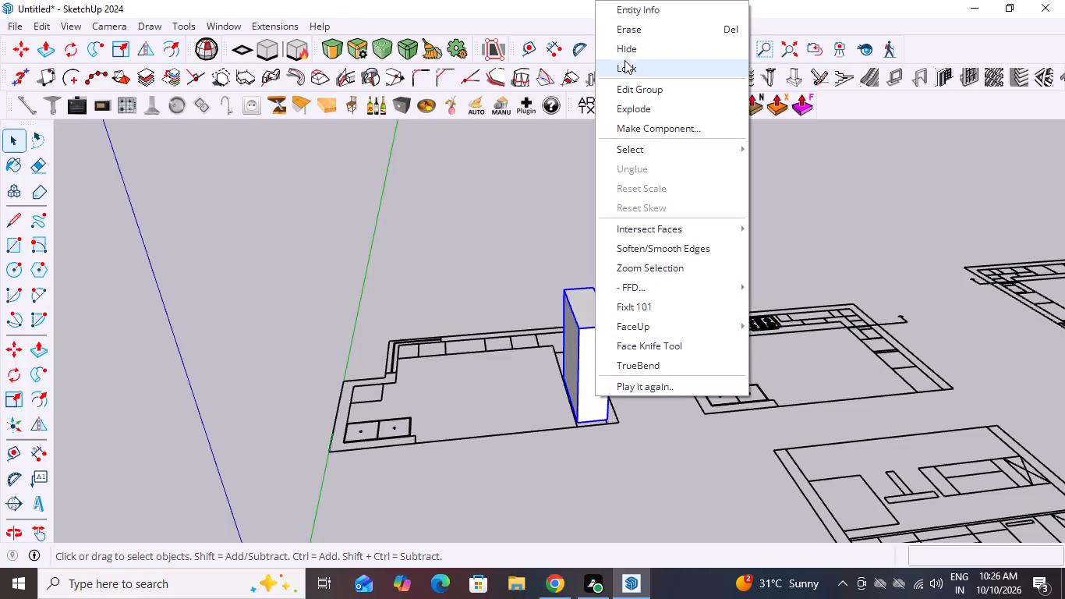
pyautogui.click(629, 44)
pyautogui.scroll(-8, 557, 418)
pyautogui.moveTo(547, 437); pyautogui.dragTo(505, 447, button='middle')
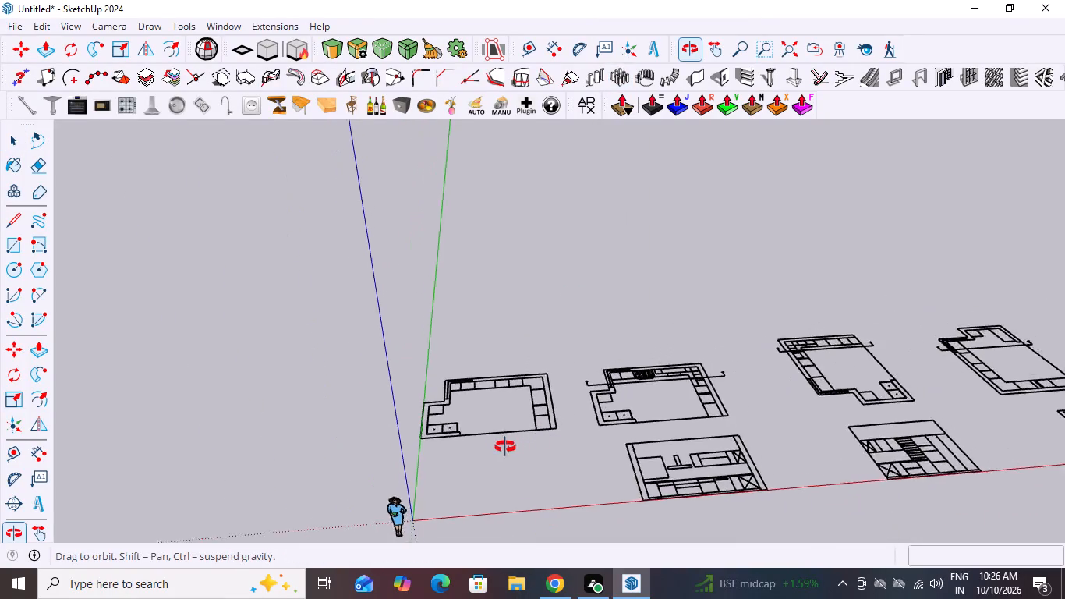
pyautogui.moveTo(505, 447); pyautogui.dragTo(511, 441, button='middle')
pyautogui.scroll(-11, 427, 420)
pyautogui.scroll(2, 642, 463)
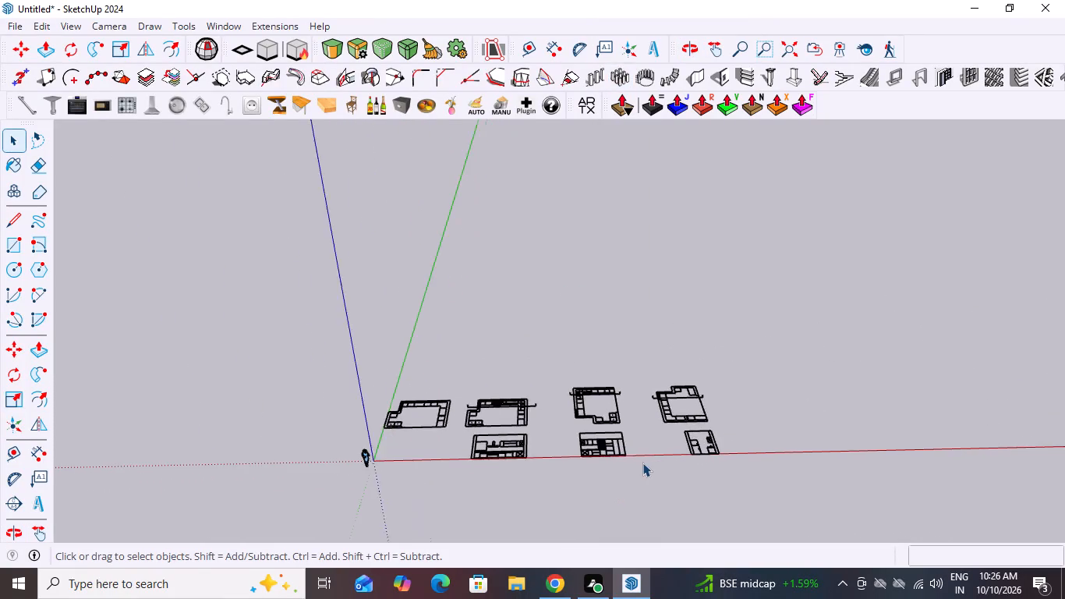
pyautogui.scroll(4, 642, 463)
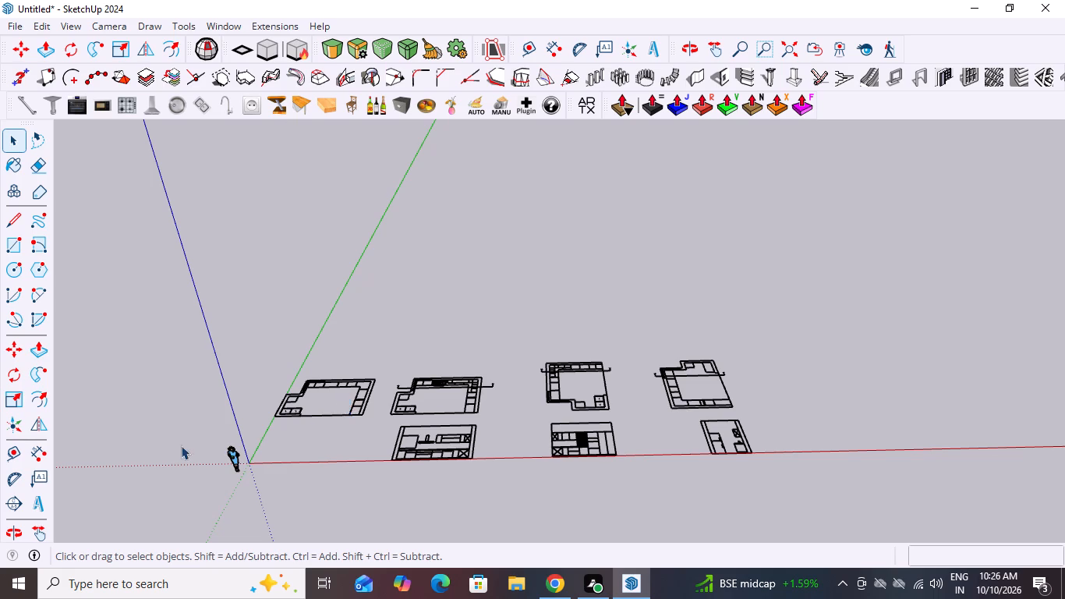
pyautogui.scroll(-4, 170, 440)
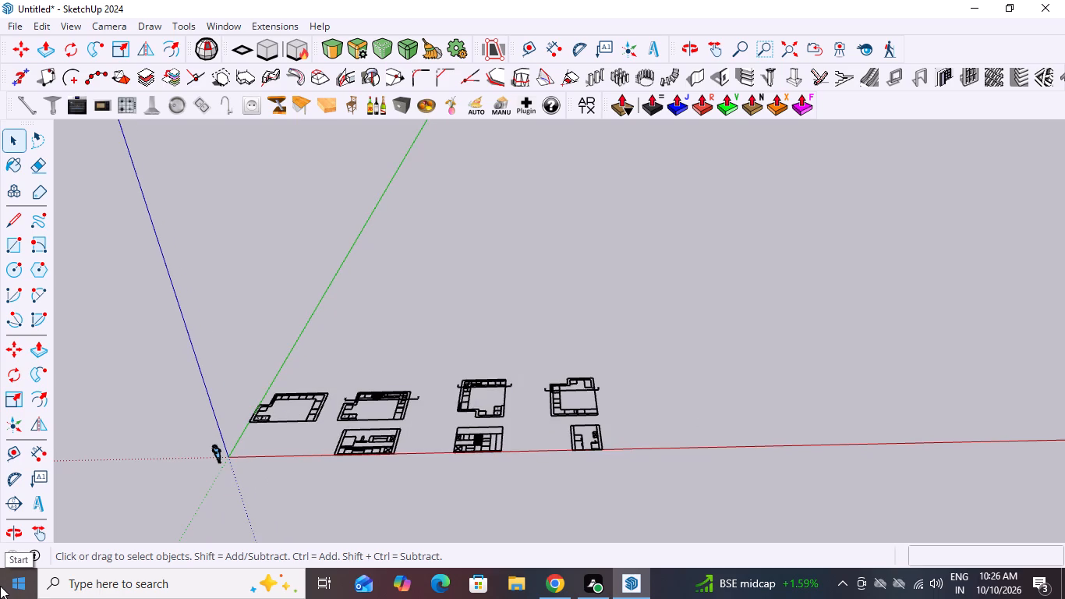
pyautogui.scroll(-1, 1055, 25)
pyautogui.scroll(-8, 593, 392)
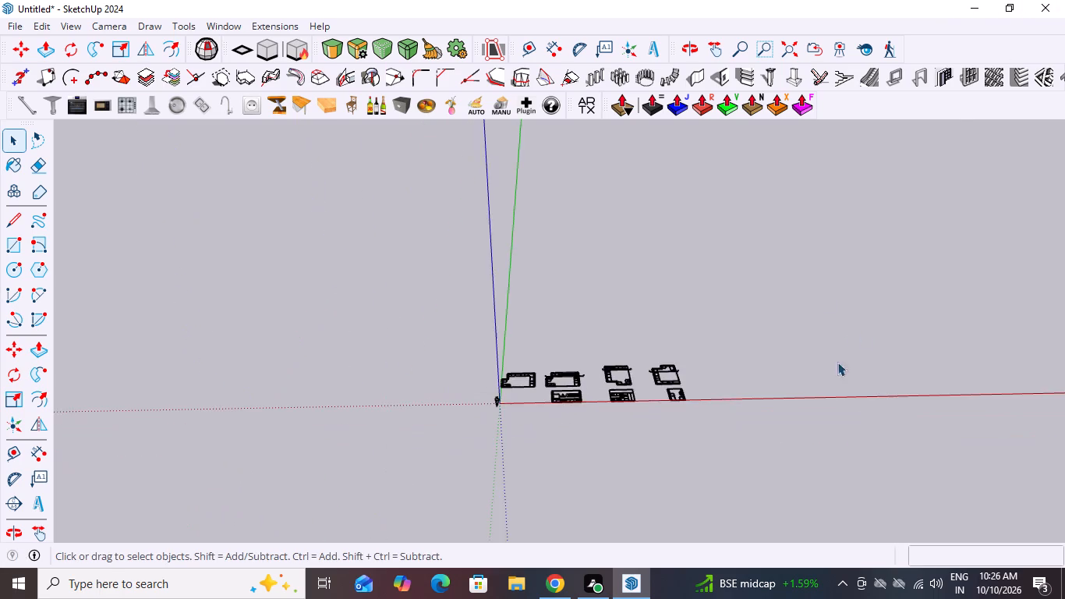
# Examine the row of imported kitchen plans and the elevations below them.
pyautogui.scroll(3, 639, 381)
pyautogui.scroll(3, 561, 423)
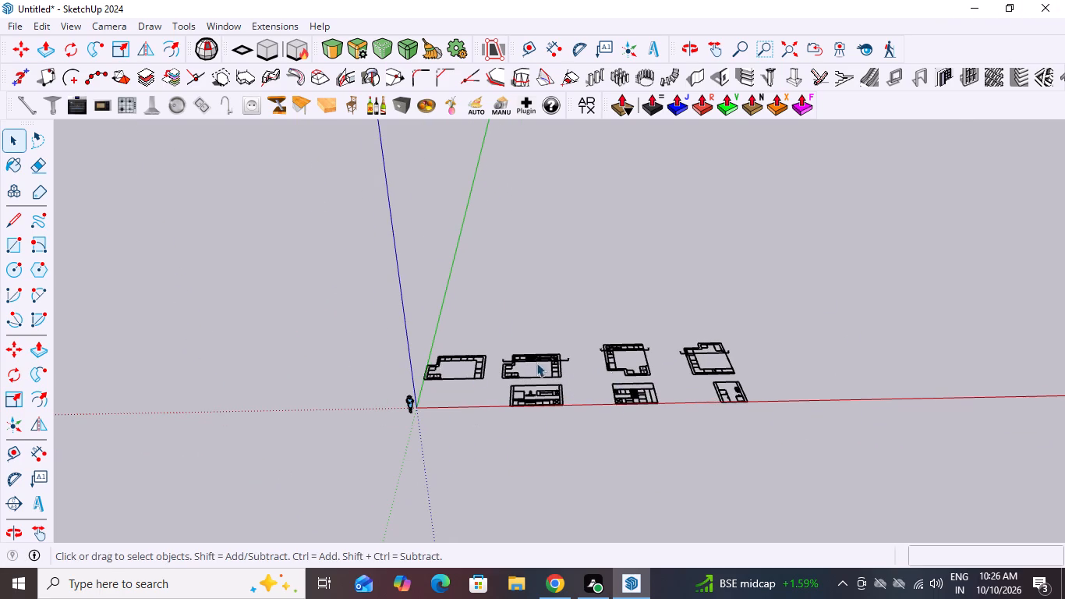
pyautogui.moveTo(649, 369); pyautogui.dragTo(678, 474, button='middle')
pyautogui.scroll(4, 572, 364)
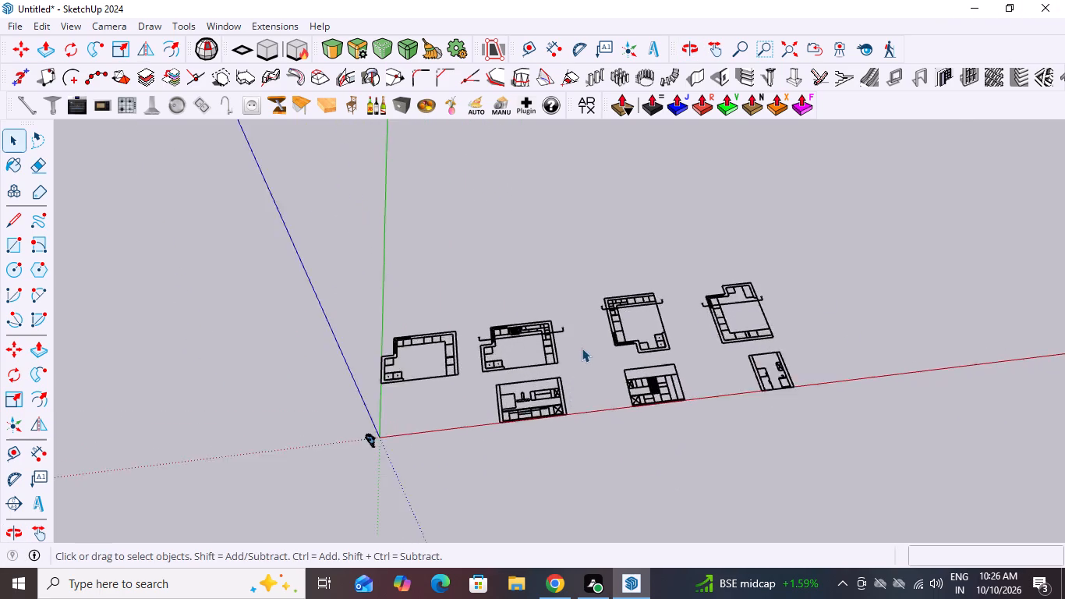
pyautogui.scroll(3, 582, 348)
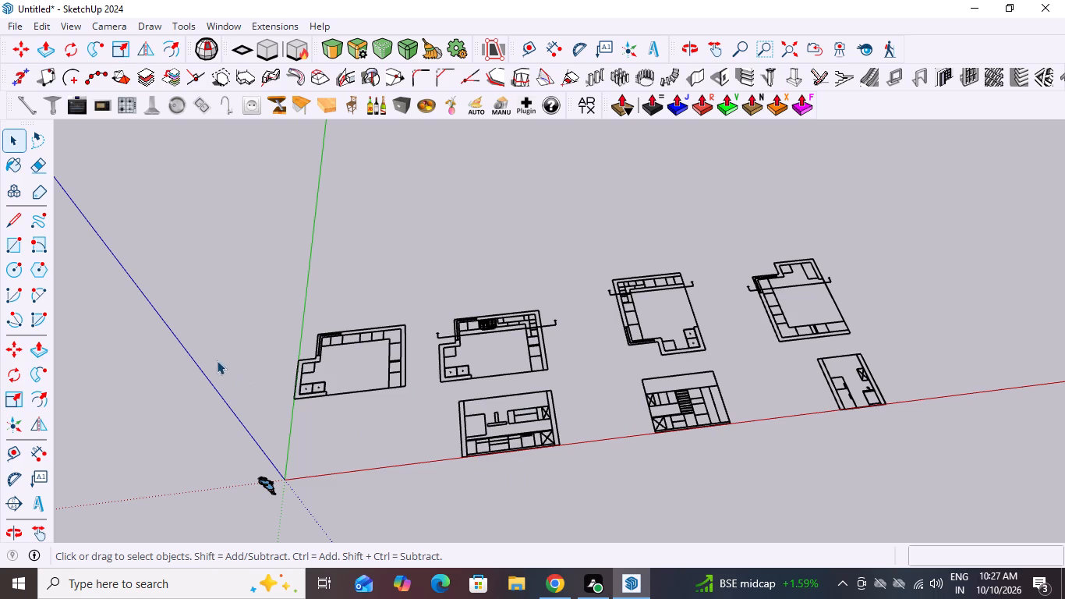
pyautogui.scroll(5, 318, 347)
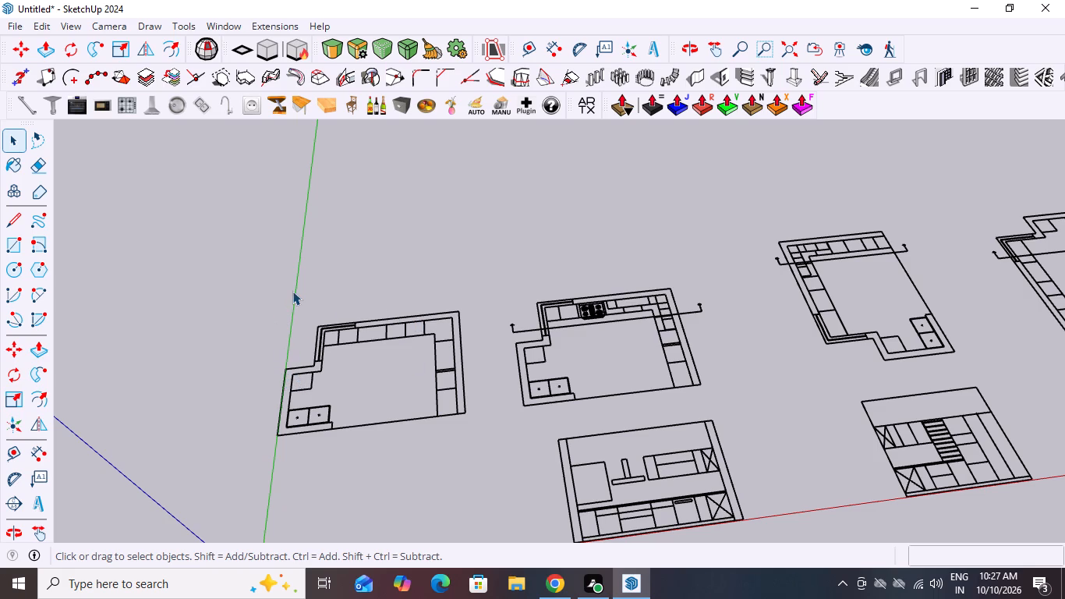
pyautogui.scroll(-5, 734, 244)
pyautogui.moveTo(551, 358); pyautogui.dragTo(522, 299, button='middle')
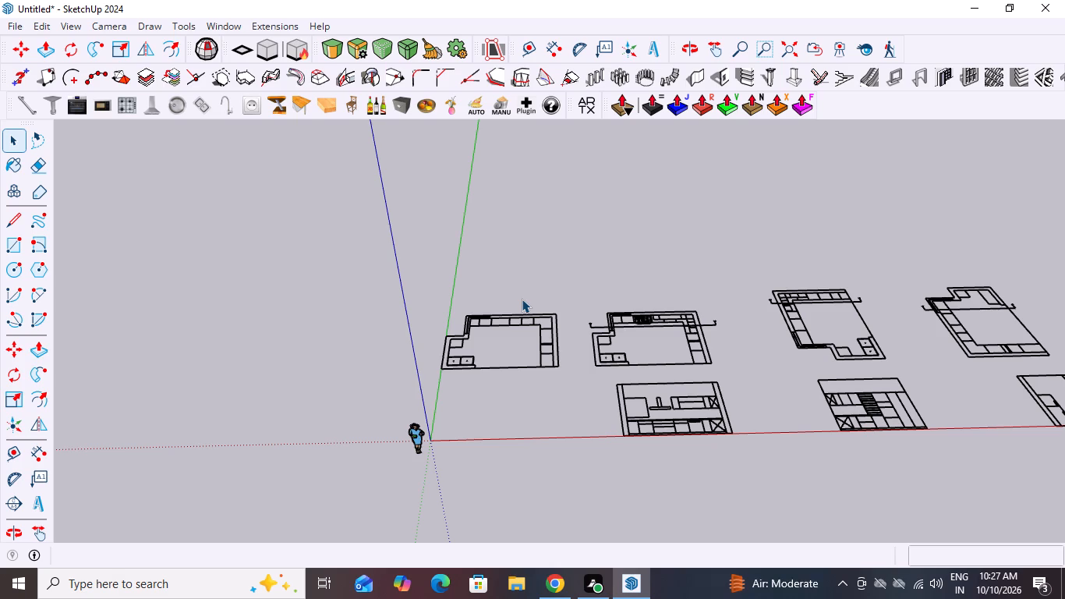
pyautogui.scroll(4, 465, 346)
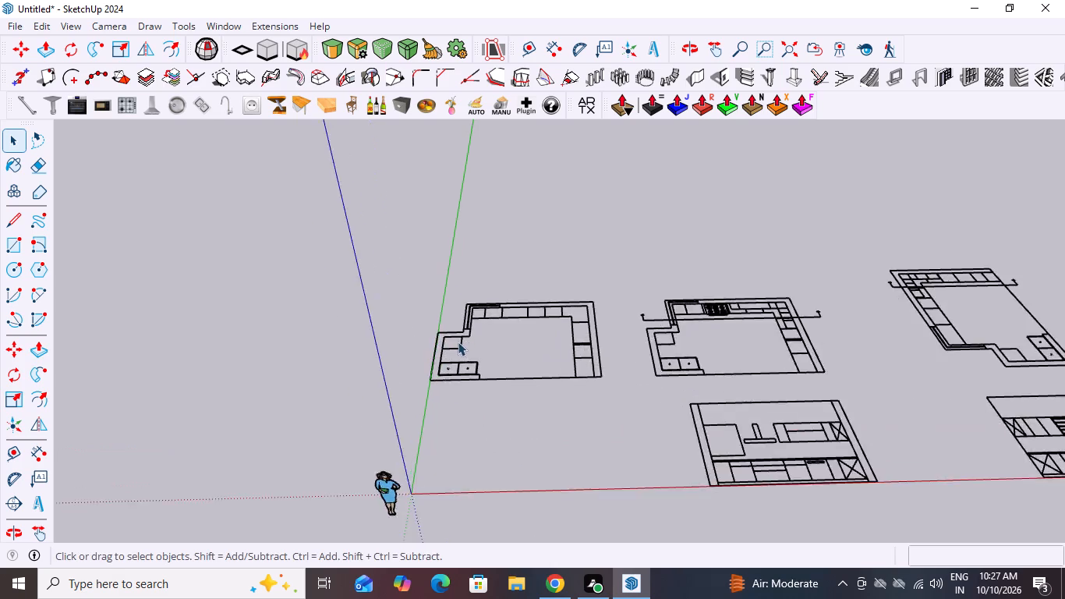
pyautogui.scroll(5, 458, 342)
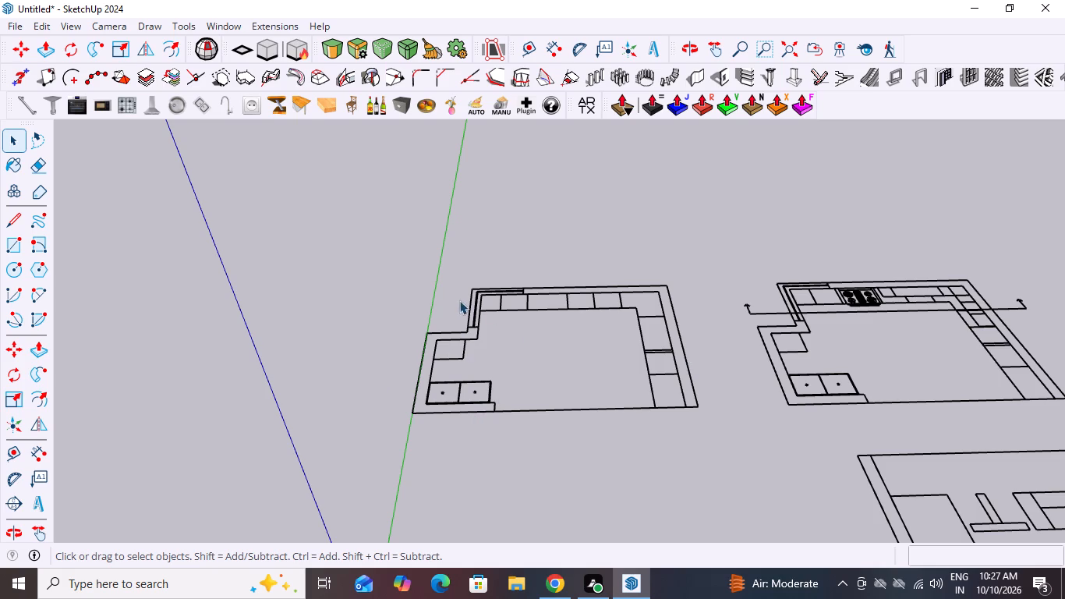
pyautogui.scroll(-12, 433, 290)
pyautogui.scroll(4, 587, 382)
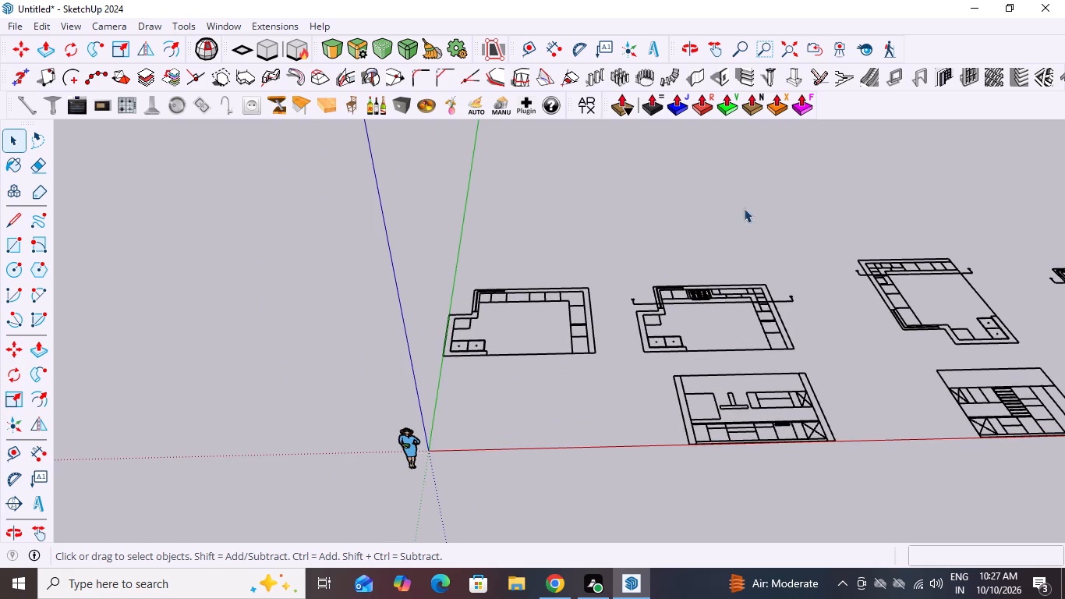
pyautogui.scroll(-8, 1064, 189)
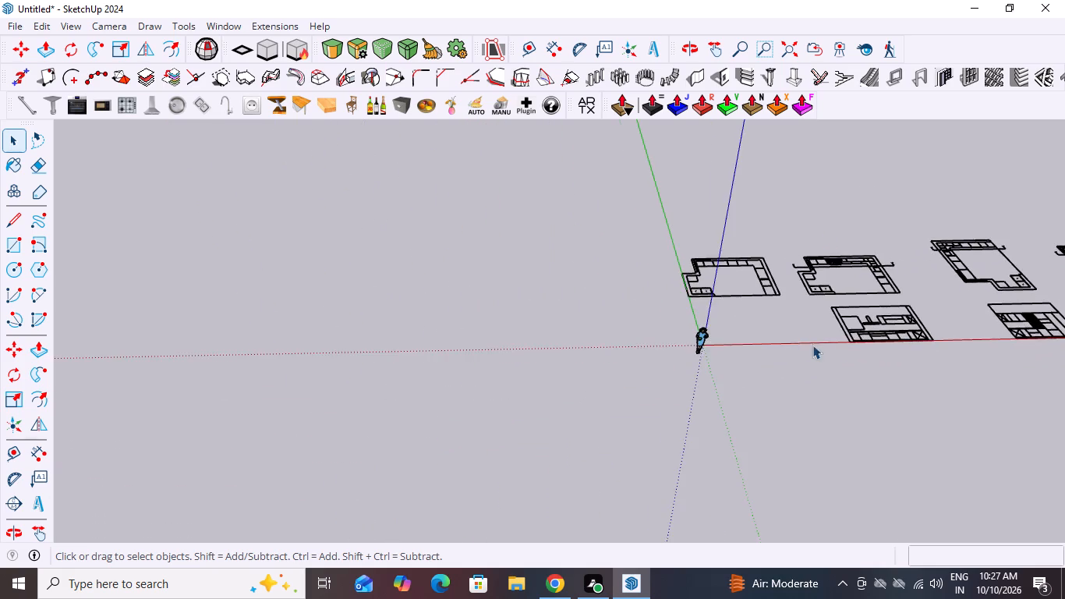
pyautogui.scroll(-12, 592, 309)
pyautogui.scroll(10, 647, 233)
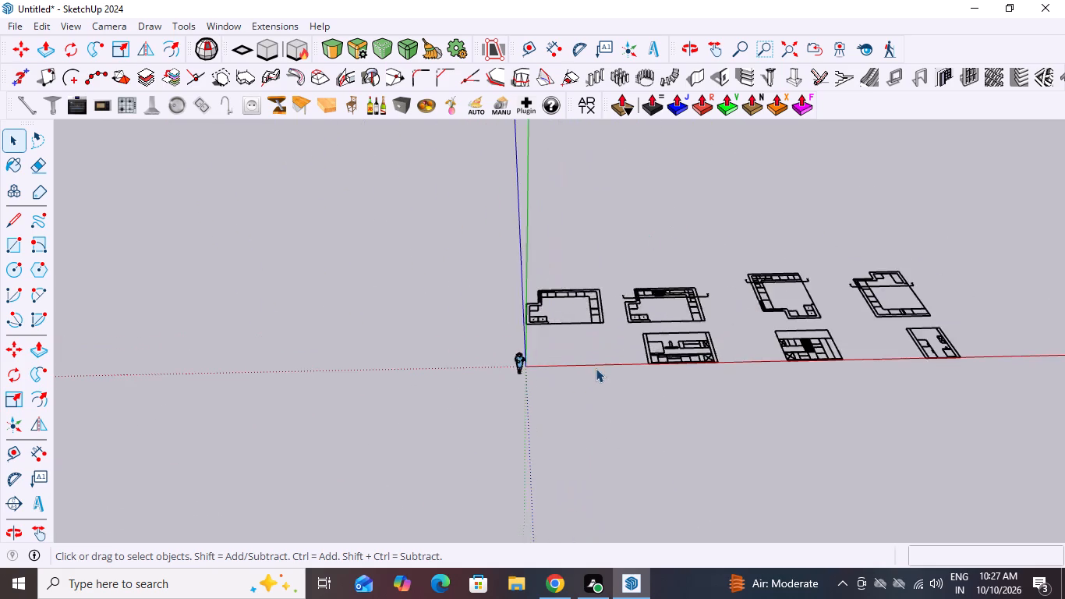
pyautogui.scroll(3, 596, 368)
pyautogui.scroll(-13, 533, 357)
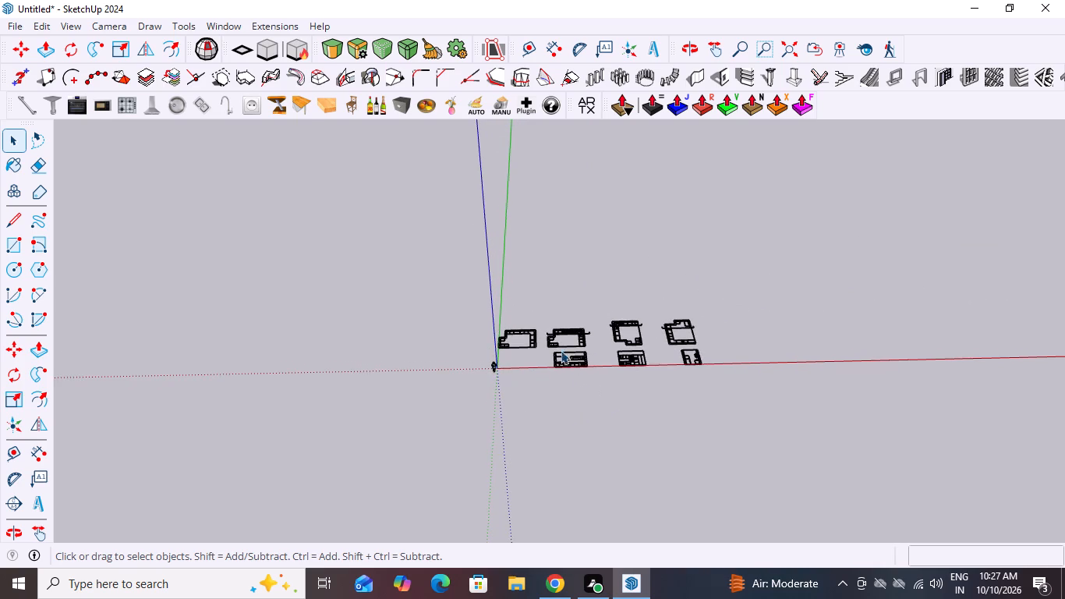
pyautogui.scroll(7, 557, 342)
pyautogui.moveTo(609, 331); pyautogui.dragTo(616, 436, button='middle')
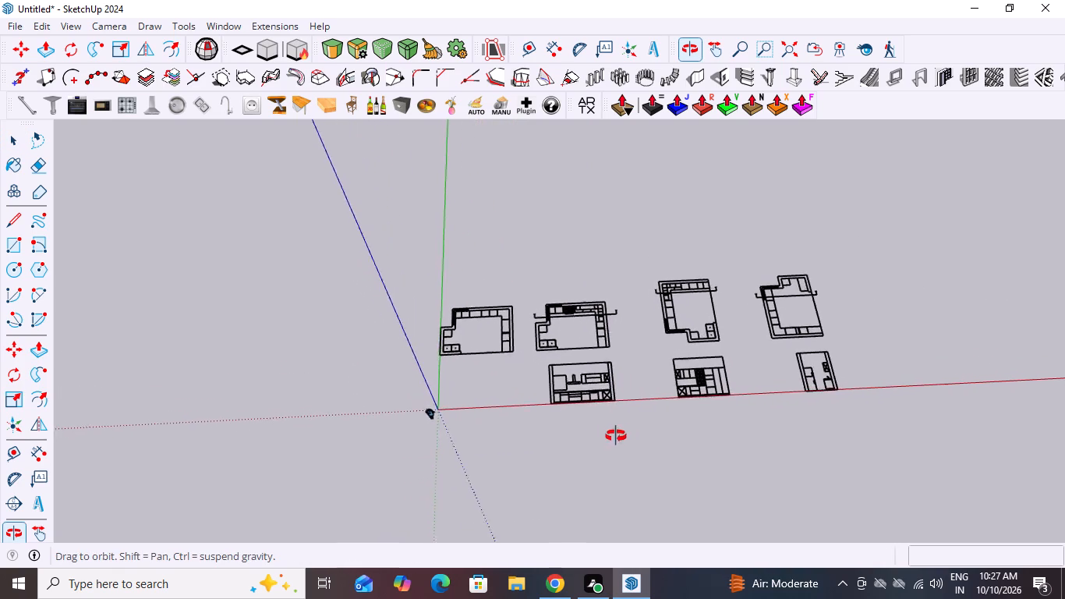
pyautogui.moveTo(616, 436); pyautogui.dragTo(624, 452, button='middle')
pyautogui.scroll(1, 626, 453)
pyautogui.scroll(5, 597, 338)
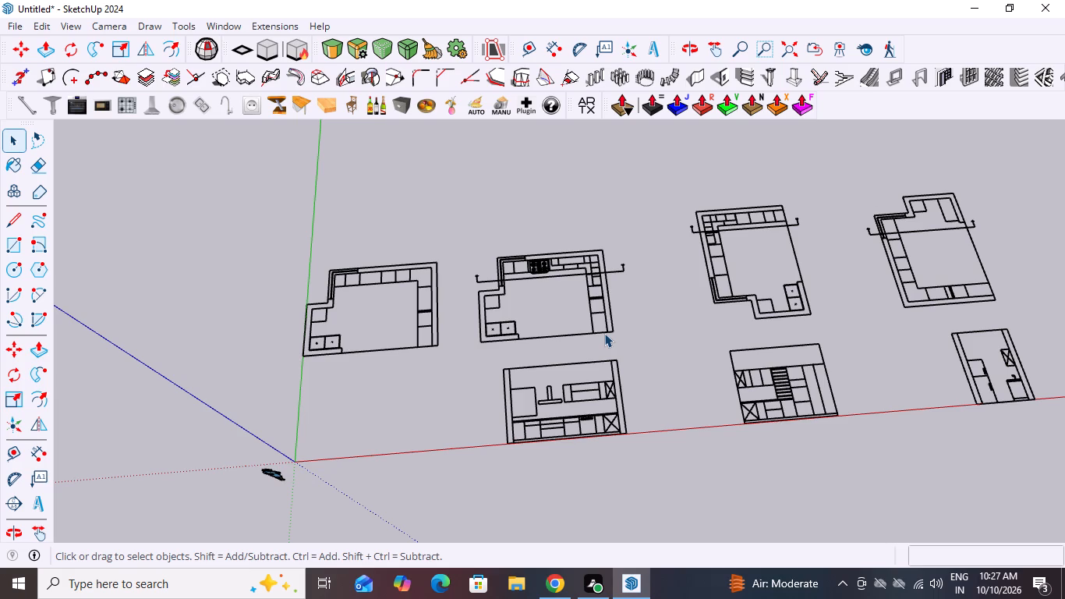
# Unhide all hidden objects in the model.
pyautogui.click(38, 27)
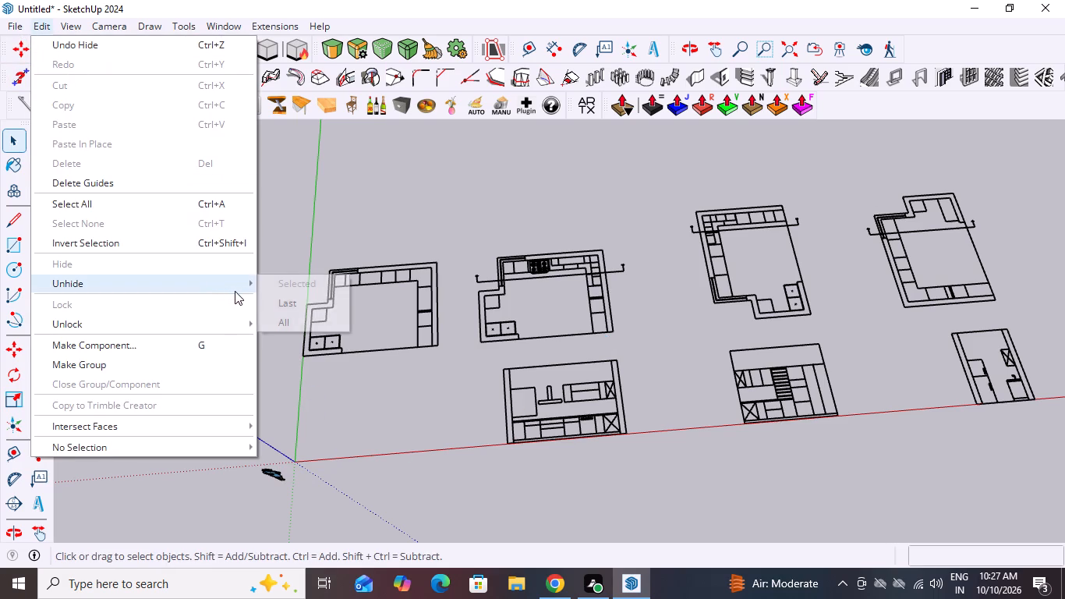
pyautogui.click(245, 283)
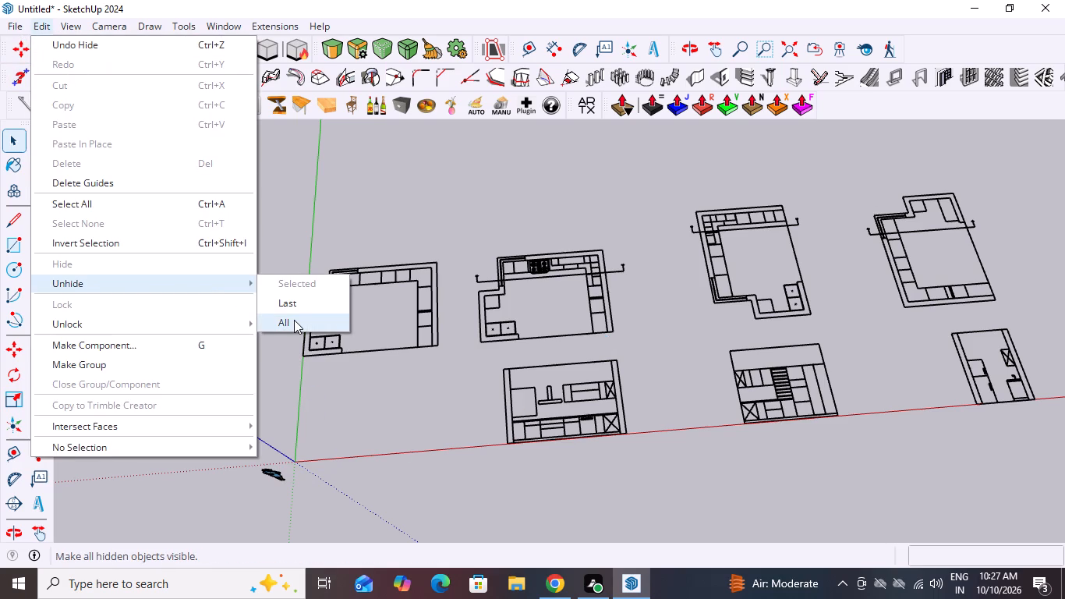
pyautogui.click(294, 320)
# Examine the tall-unit and counter blocks on the first plan against the neighbouring second plan with the hob.
pyautogui.scroll(-2, 395, 366)
pyautogui.moveTo(403, 379); pyautogui.dragTo(603, 200, button='middle')
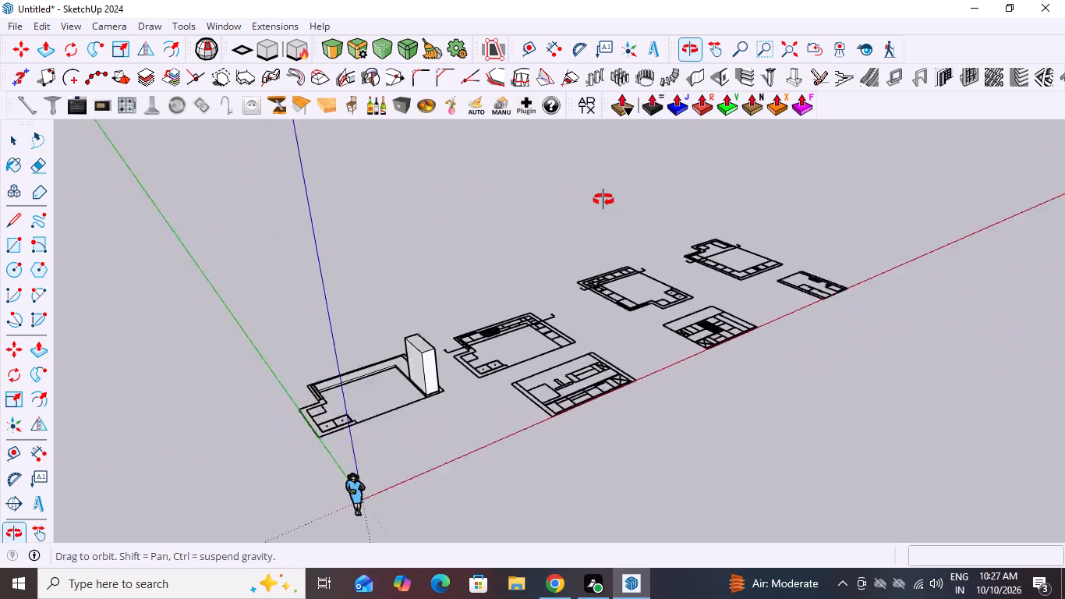
pyautogui.moveTo(603, 200); pyautogui.dragTo(421, 205, button='middle')
pyautogui.scroll(-5, 931, 420)
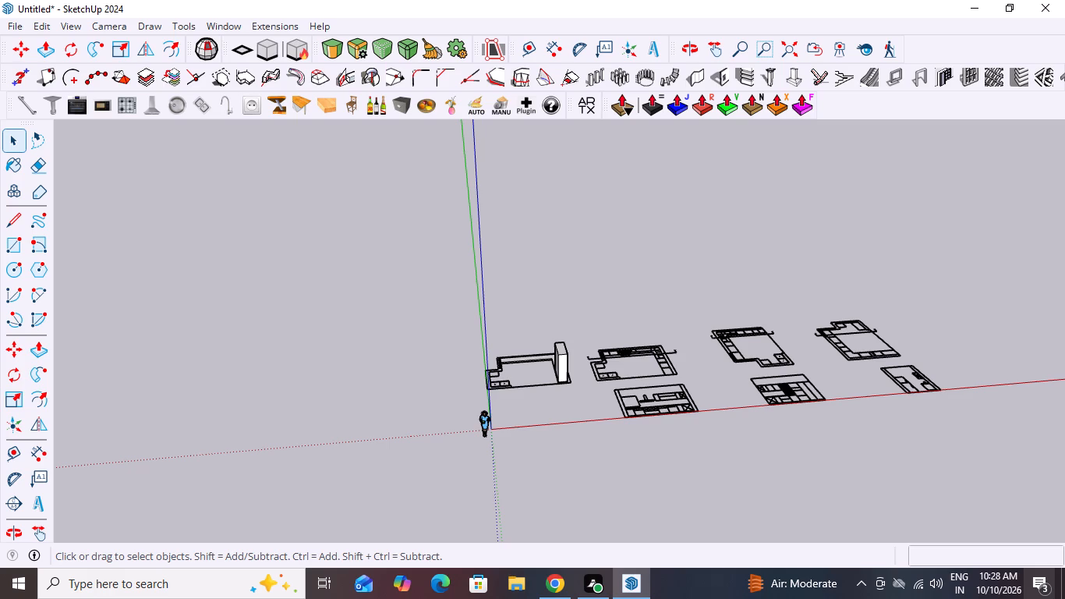
pyautogui.scroll(-3, 1013, 598)
pyautogui.scroll(2, 1015, 544)
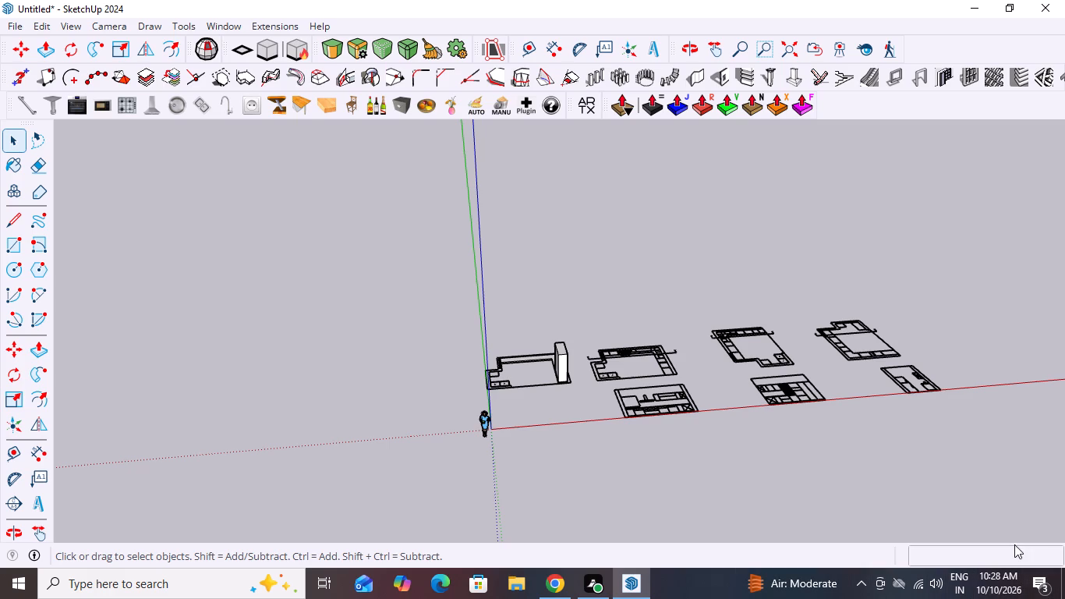
pyautogui.middleClick(1014, 544)
pyautogui.scroll(8, 1014, 544)
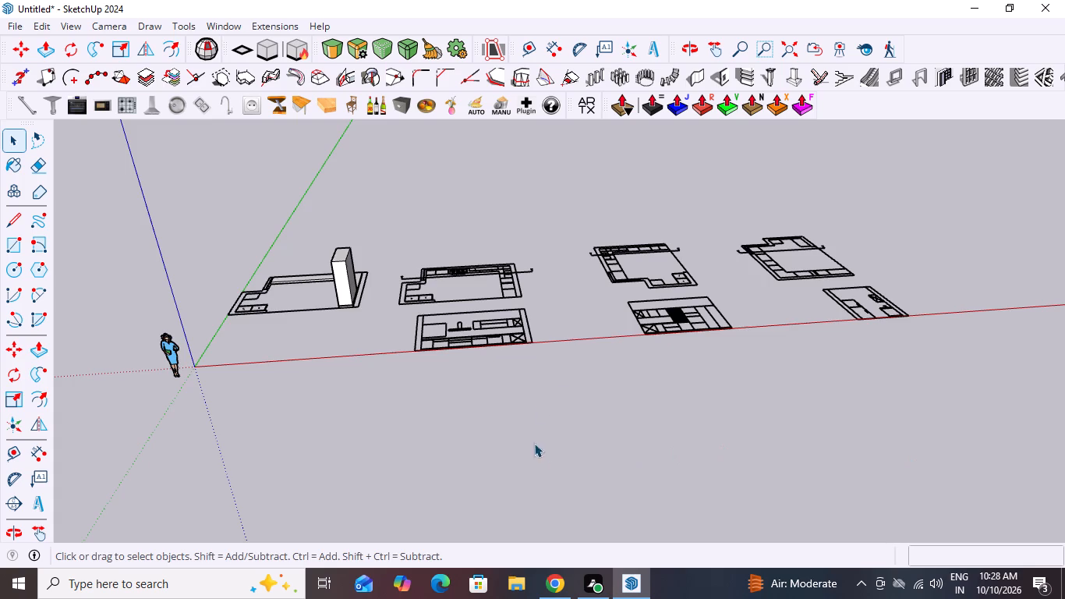
pyautogui.moveTo(629, 331); pyautogui.dragTo(624, 504, button='middle')
pyautogui.scroll(-6, 479, 405)
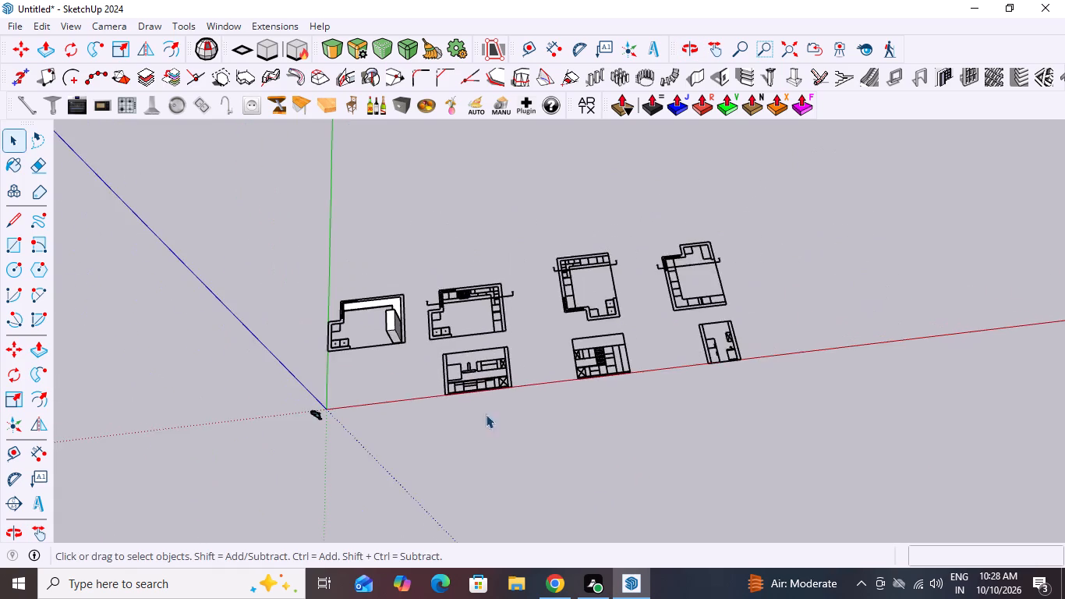
pyautogui.scroll(18, 348, 332)
pyautogui.scroll(1, 490, 362)
pyautogui.moveTo(490, 362); pyautogui.dragTo(443, 263, button='middle')
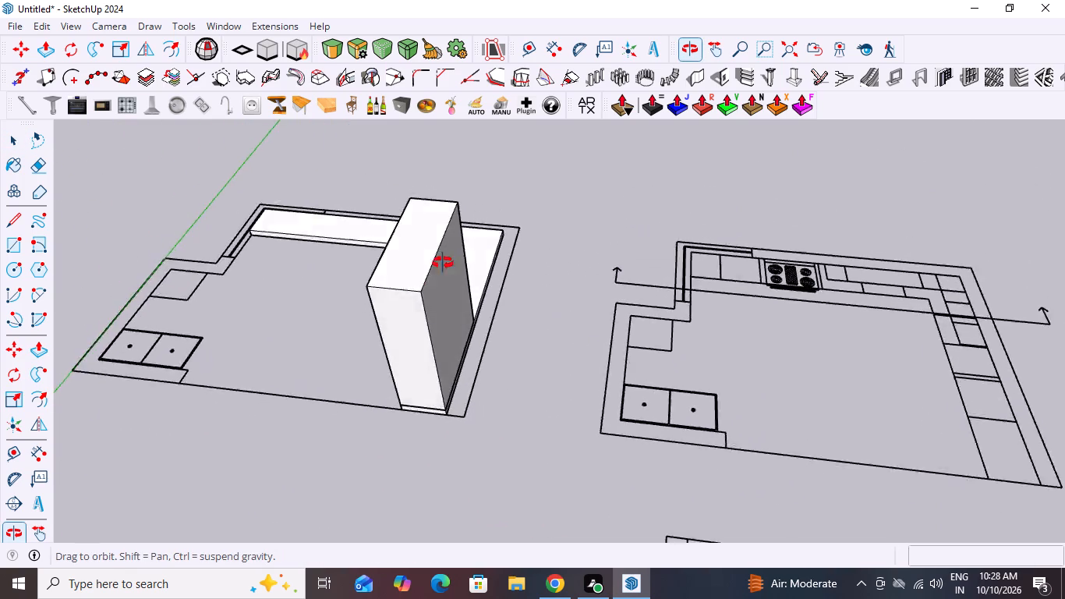
pyautogui.moveTo(443, 263); pyautogui.dragTo(453, 259, button='middle')
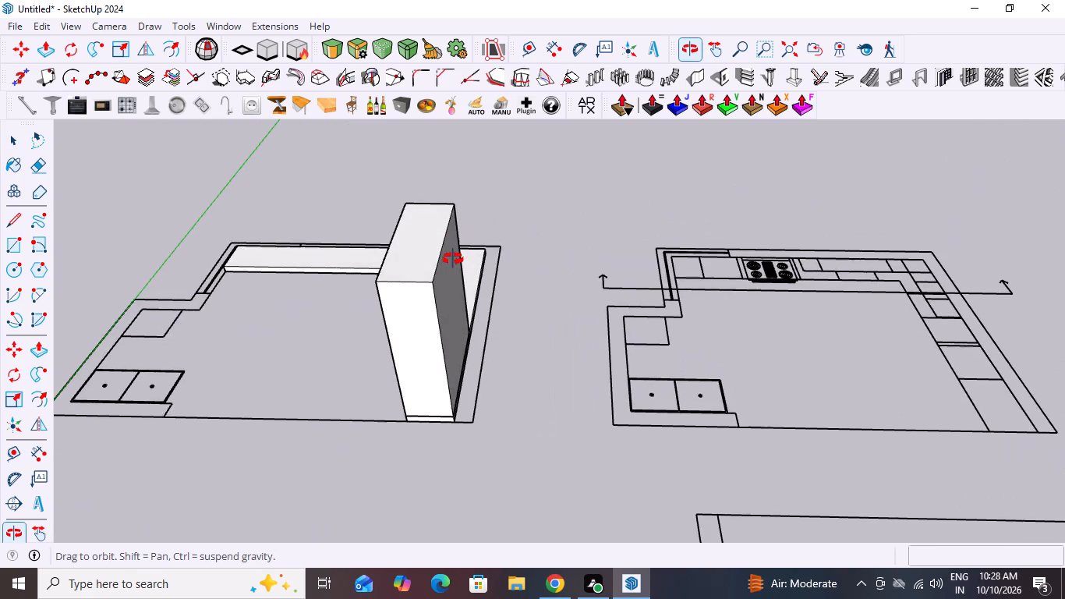
pyautogui.moveTo(453, 259); pyautogui.dragTo(485, 337, button='middle')
pyautogui.scroll(-6, 555, 390)
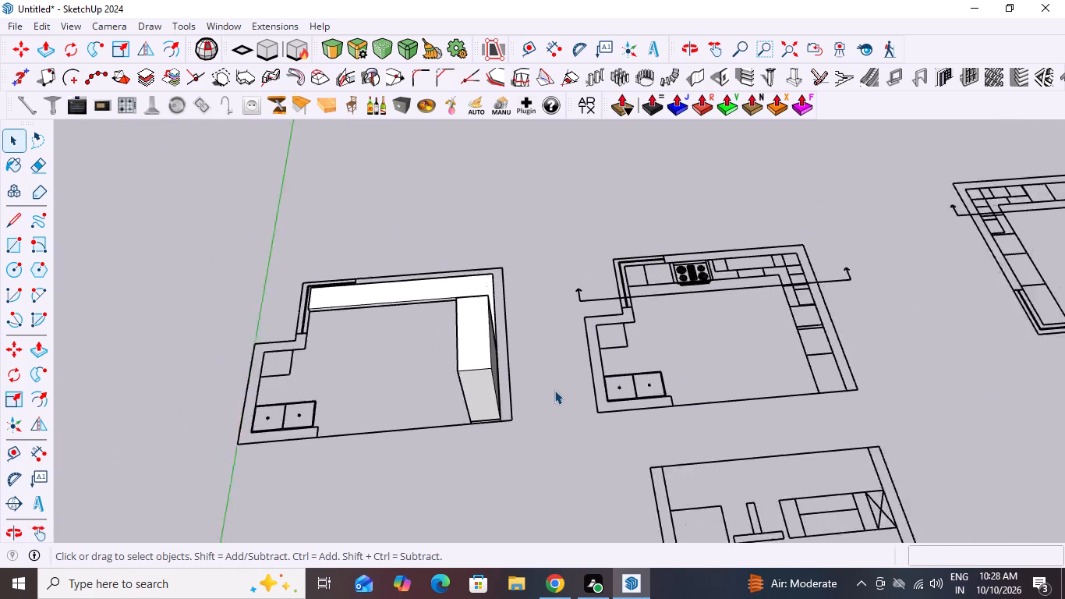
pyautogui.scroll(-1, 554, 390)
pyautogui.scroll(3, 786, 337)
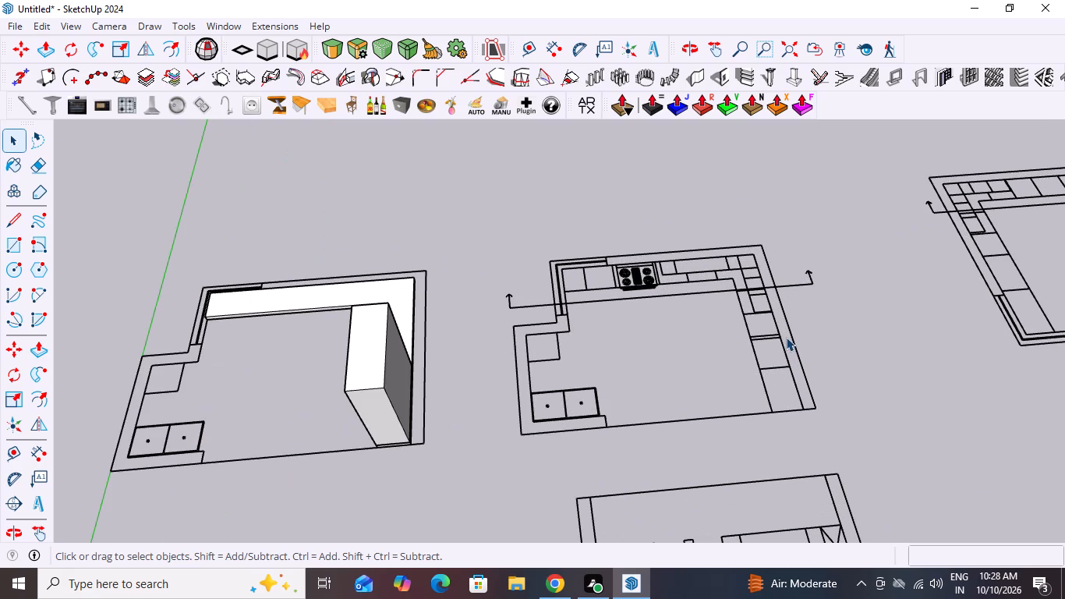
pyautogui.scroll(-2, 685, 353)
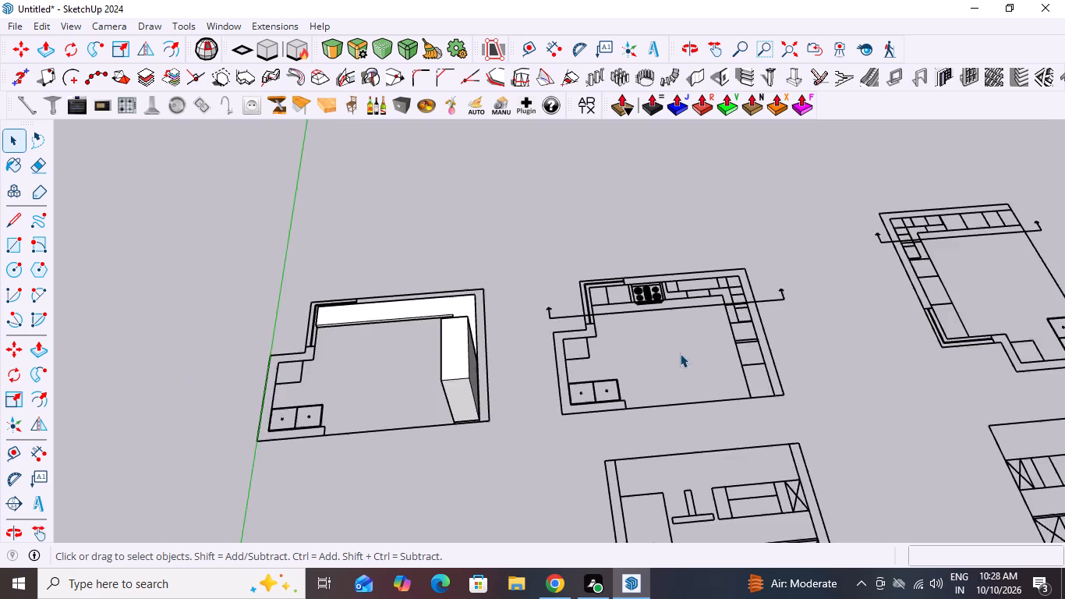
pyautogui.scroll(-4, 680, 353)
# Draw rectangles over the second plan's units: 3470 x 580 mm along the hob wall and about 2000 x 580 mm along the adjoining wall.
pyautogui.scroll(7, 756, 392)
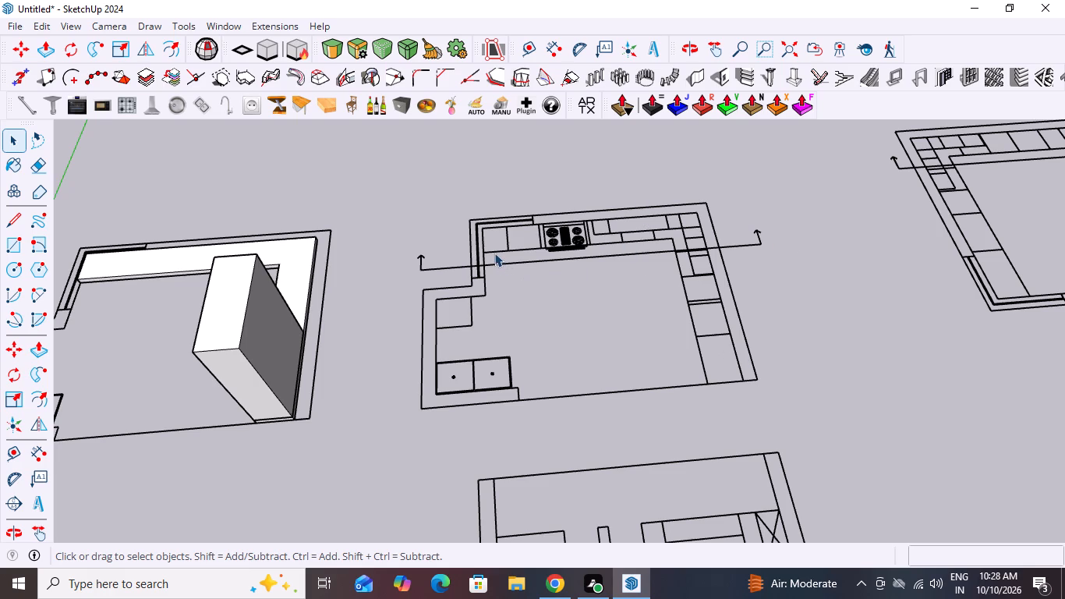
pyautogui.scroll(1, 494, 253)
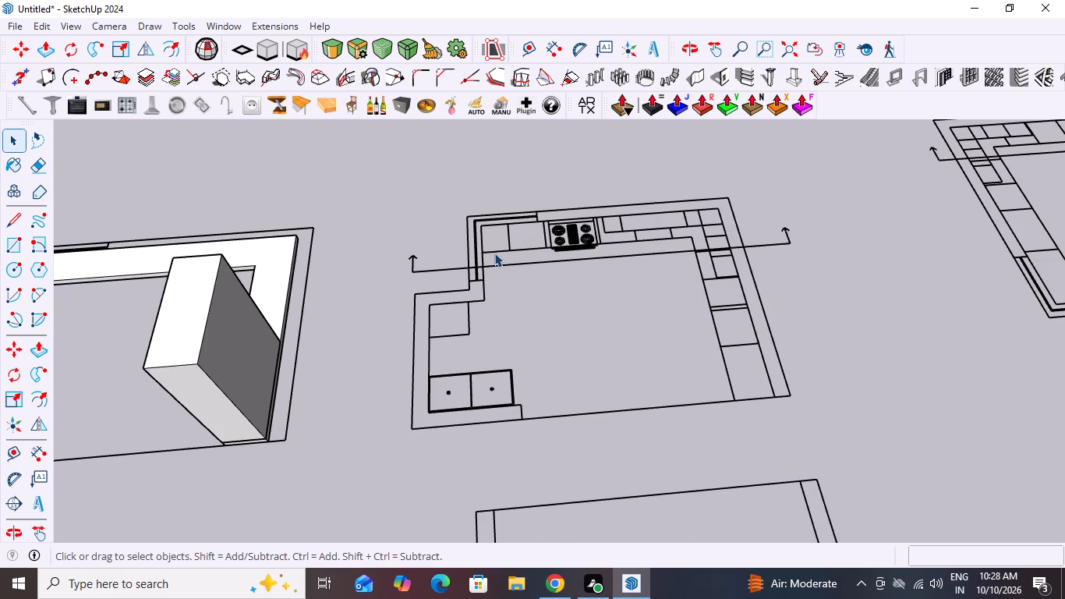
pyautogui.press('r')
pyautogui.click(480, 225)
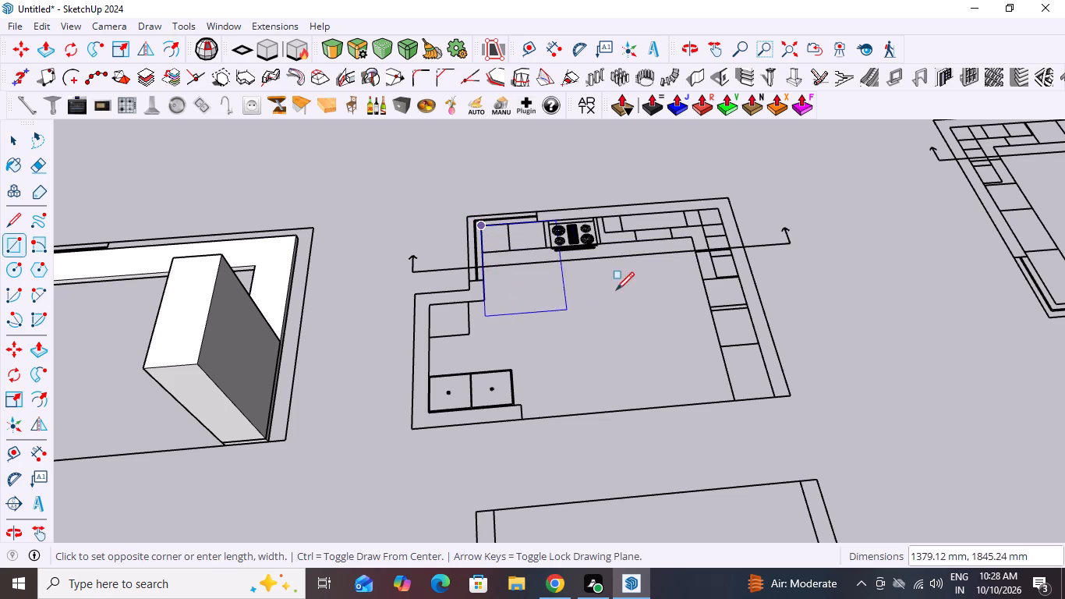
pyautogui.click(691, 240)
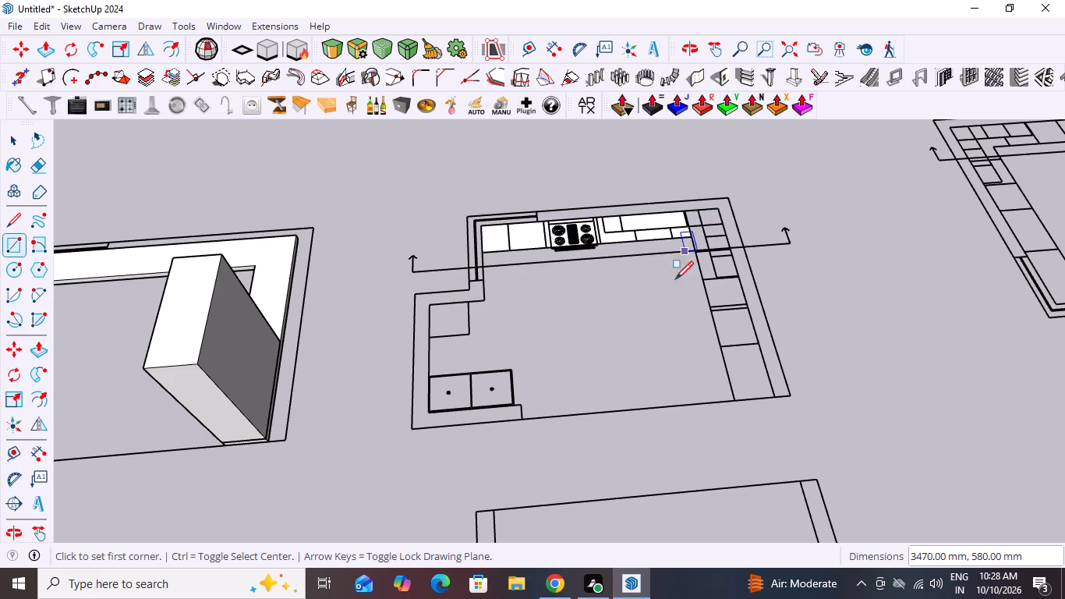
pyautogui.click(685, 211)
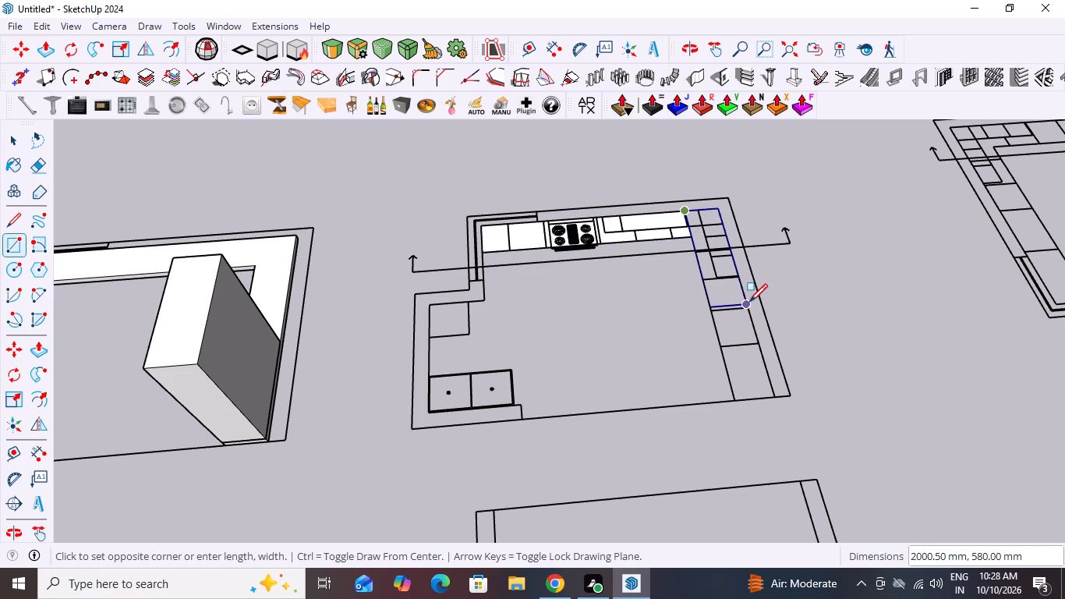
pyautogui.click(748, 302)
pyautogui.press('space')
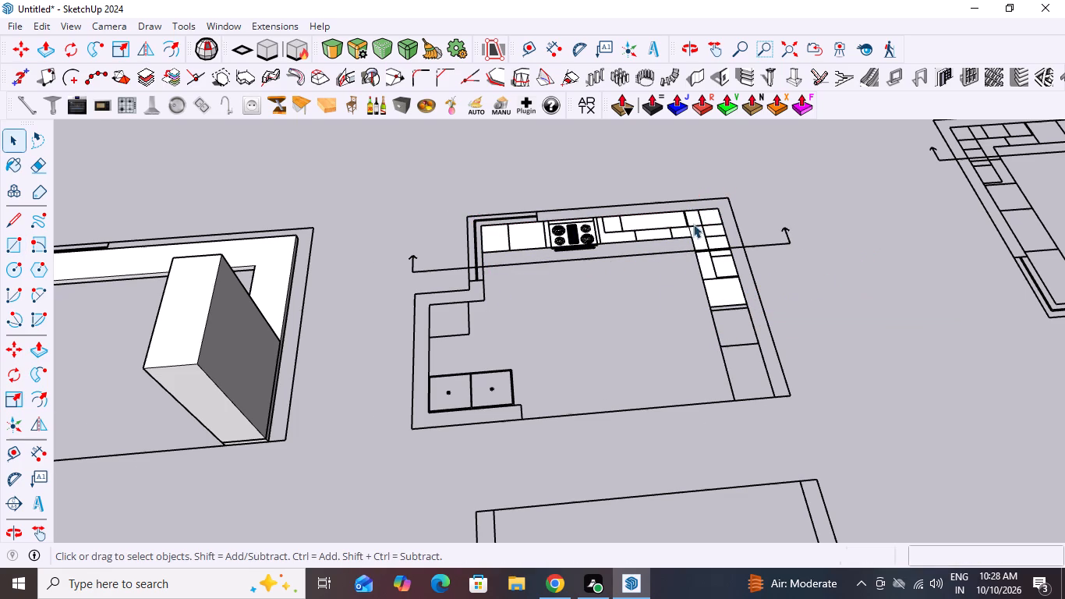
# Delete the dividing edge between the two rectangles at the inner corner of the second plan's unit run.
pyautogui.scroll(10, 693, 224)
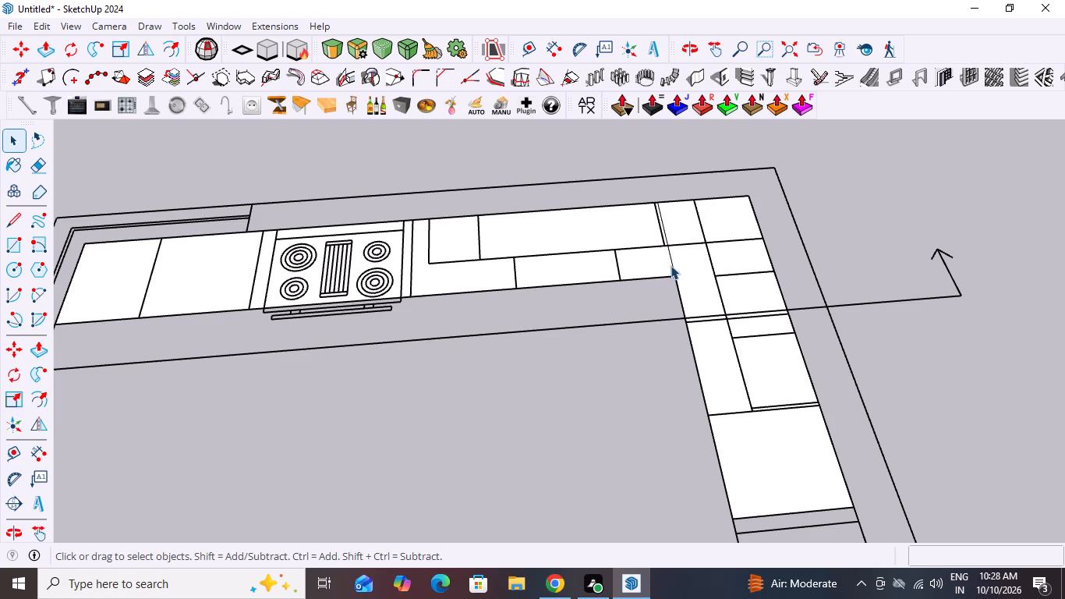
pyautogui.click(670, 265)
pyautogui.press('Delete')
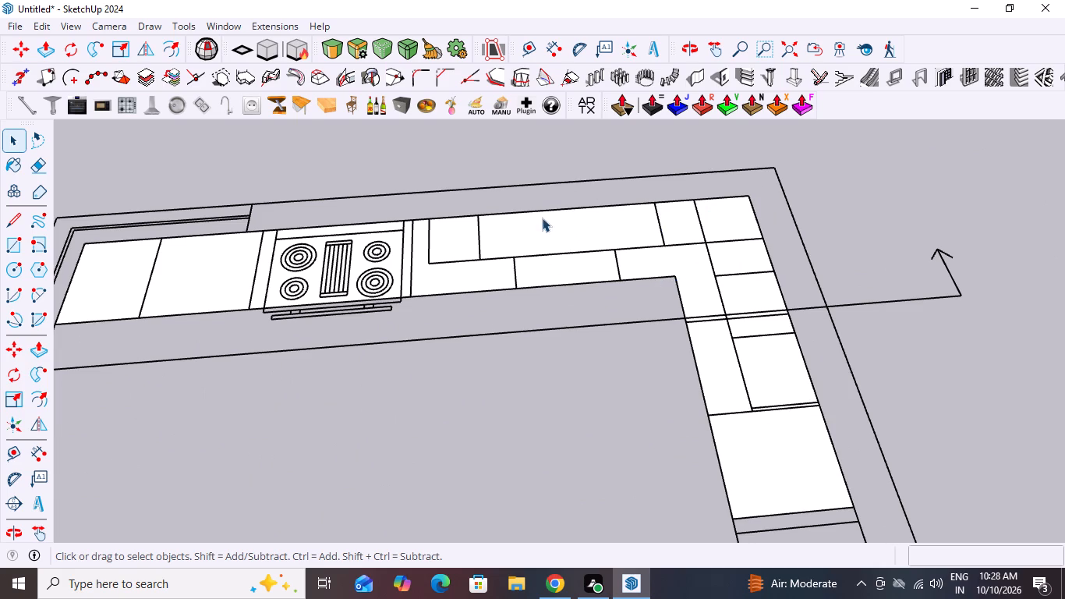
# Select the L-shaped face on the second plan with its boundary edges and make it a group.
pyautogui.tripleClick(548, 226)
pyautogui.doubleClick(548, 229)
pyautogui.rightClick(548, 229)
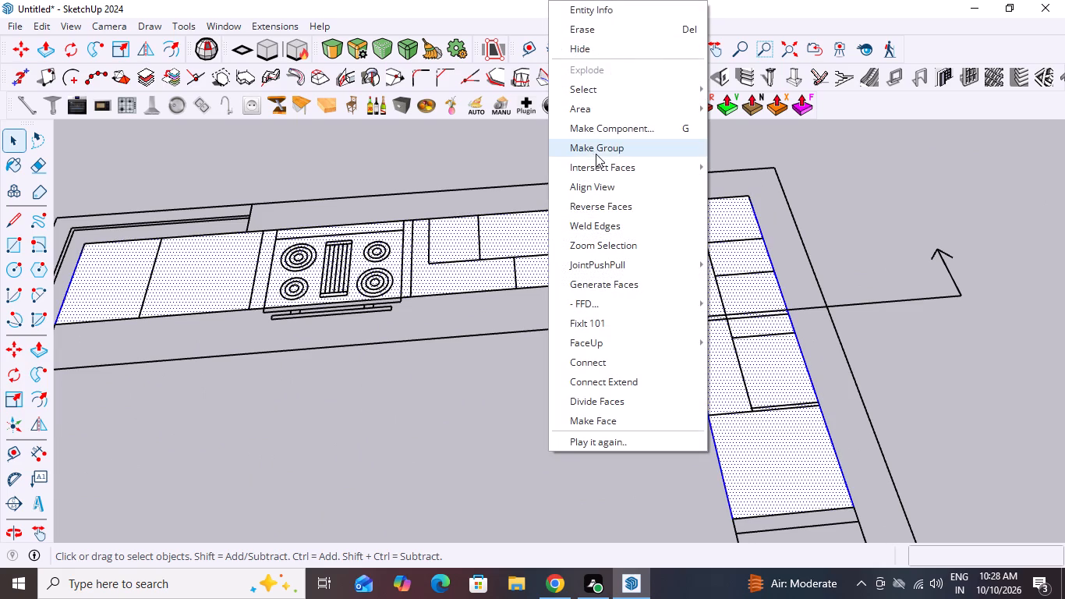
pyautogui.click(613, 151)
pyautogui.scroll(-3, 760, 257)
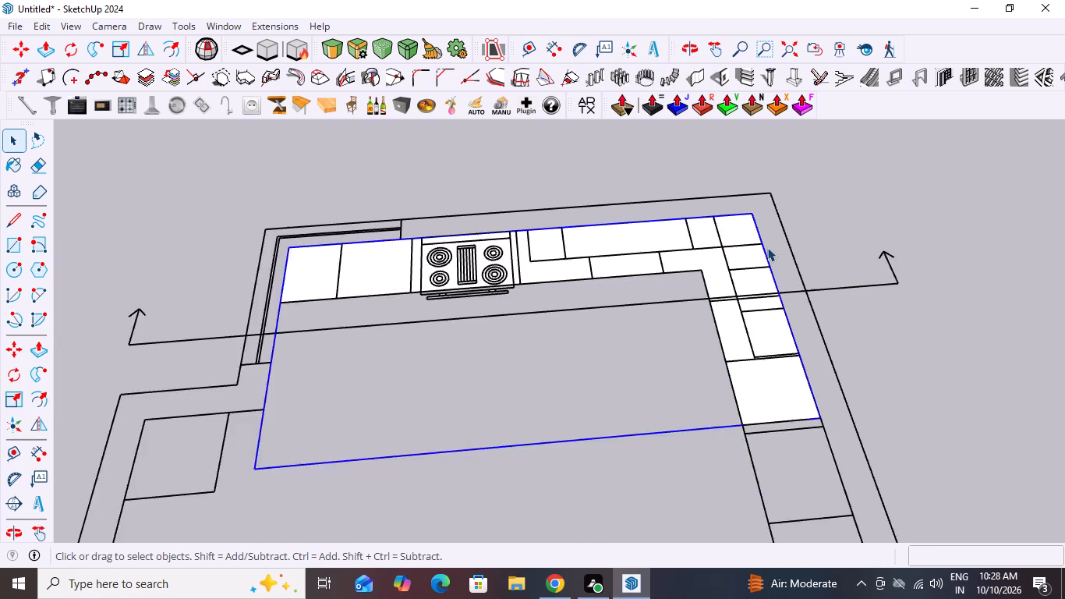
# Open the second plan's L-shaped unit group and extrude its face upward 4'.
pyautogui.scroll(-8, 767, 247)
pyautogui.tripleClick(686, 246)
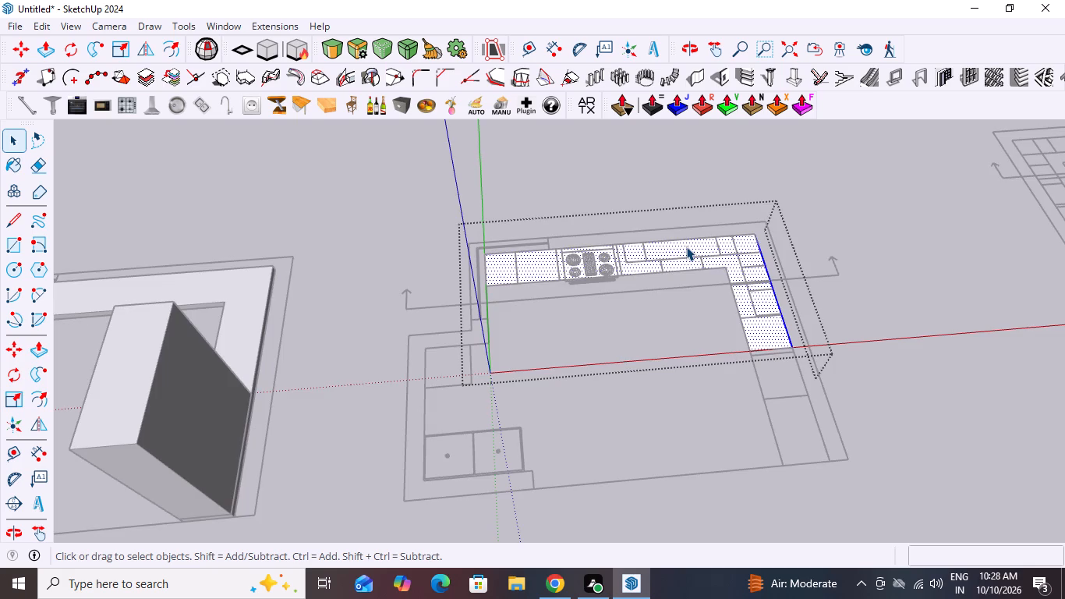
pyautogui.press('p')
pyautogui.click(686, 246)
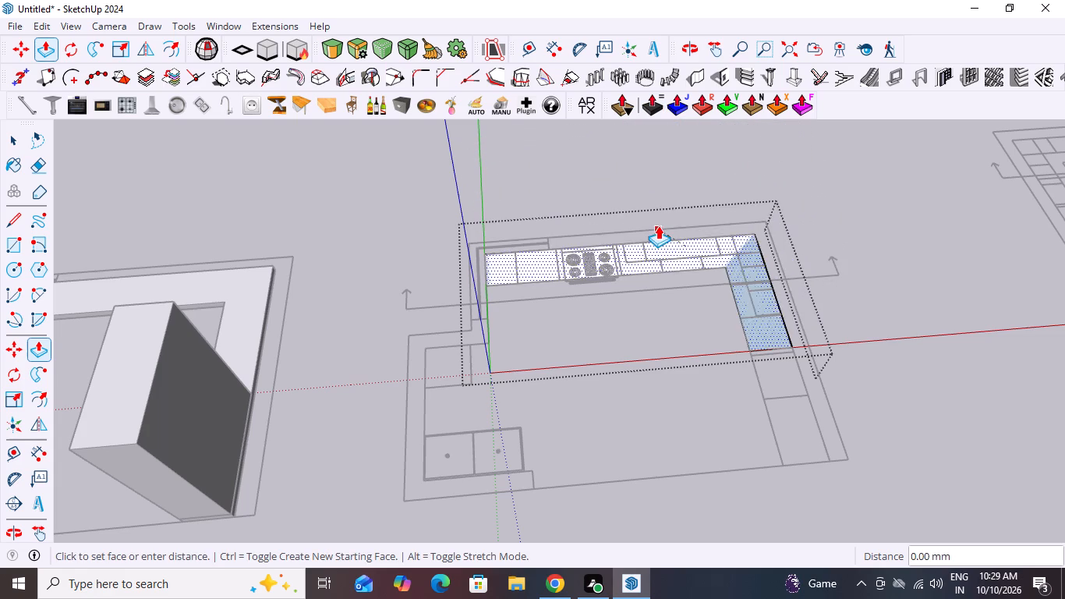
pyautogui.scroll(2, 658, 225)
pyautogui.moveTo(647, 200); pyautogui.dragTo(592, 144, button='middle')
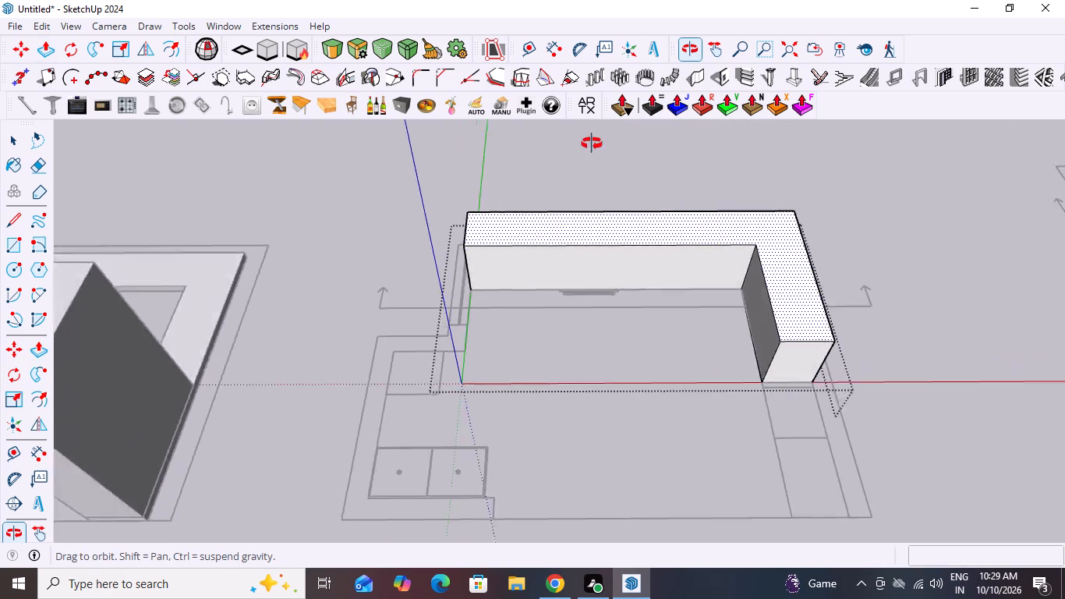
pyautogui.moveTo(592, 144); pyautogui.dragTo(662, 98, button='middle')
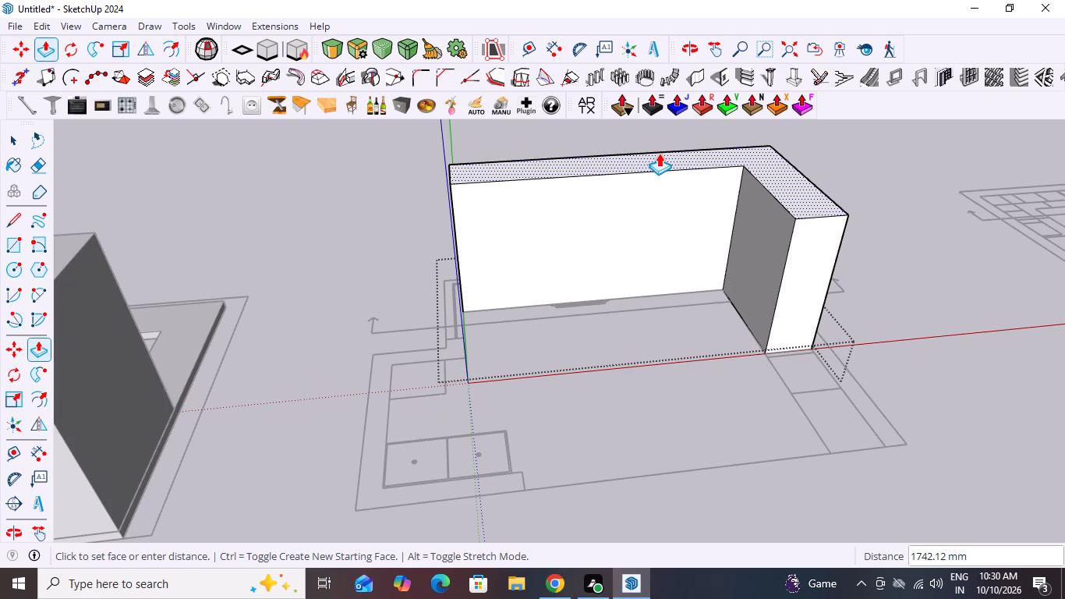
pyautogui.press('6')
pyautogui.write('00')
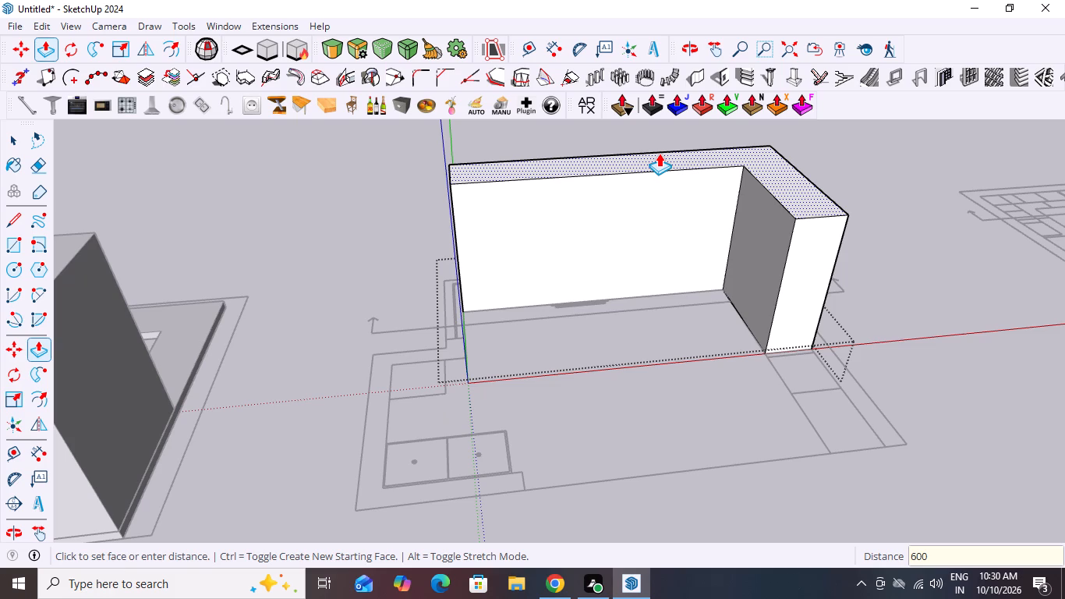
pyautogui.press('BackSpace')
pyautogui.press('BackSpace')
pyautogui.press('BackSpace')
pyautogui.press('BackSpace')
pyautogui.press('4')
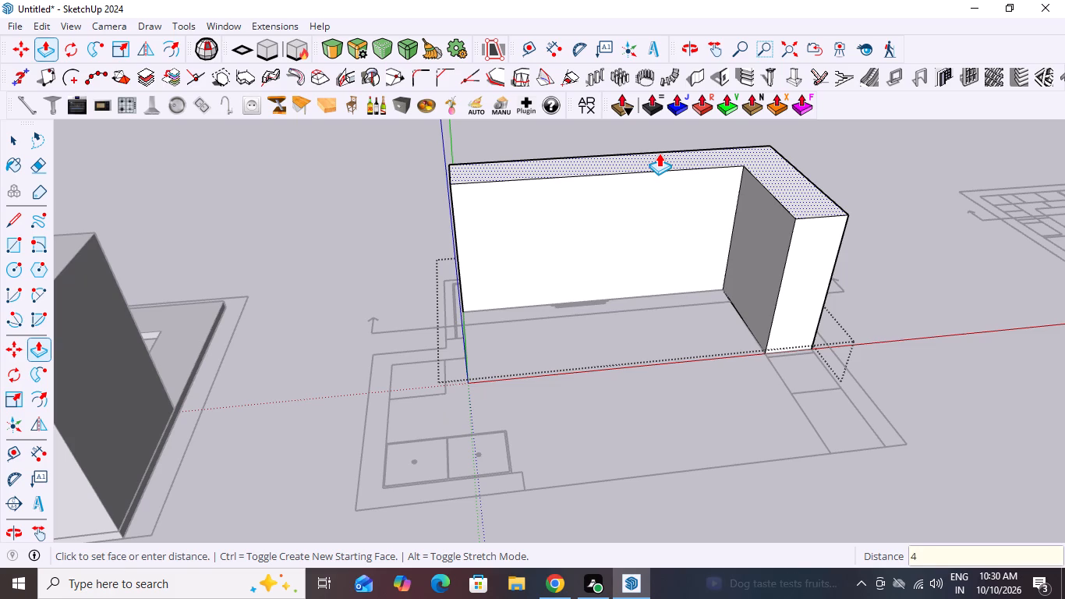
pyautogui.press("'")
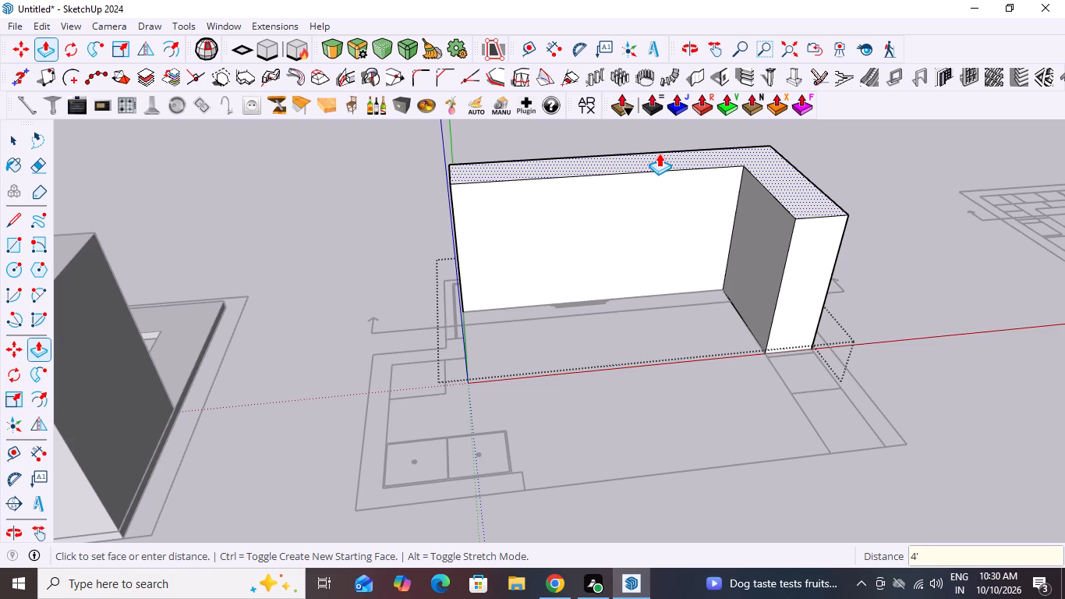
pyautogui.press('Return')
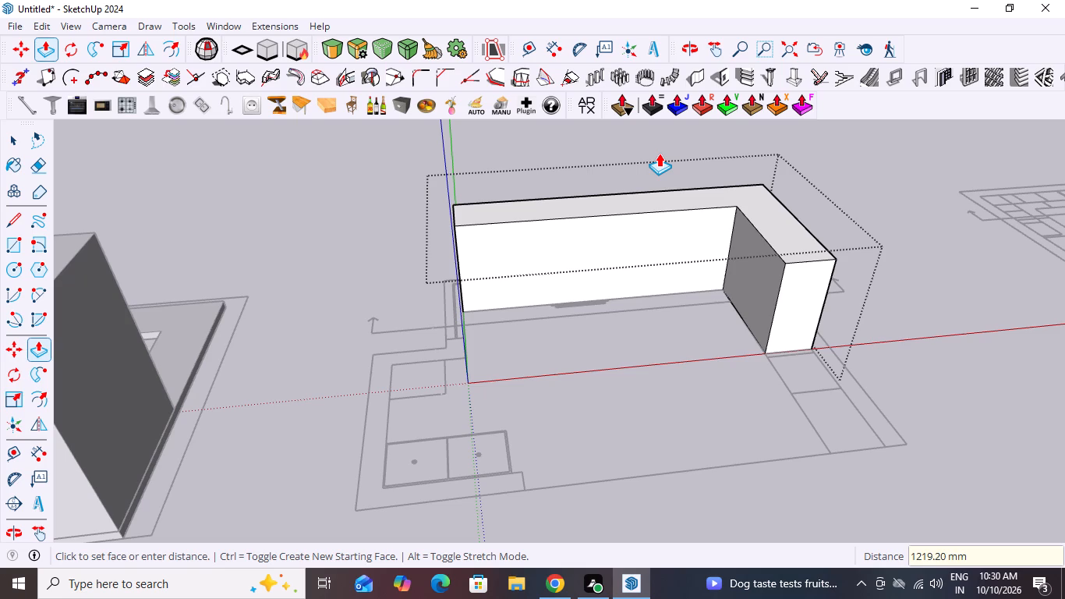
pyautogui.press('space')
# Measure the height of the L-shaped block at the end of its short leg, comparing it with the first plan's blocks.
pyautogui.scroll(-3, 504, 278)
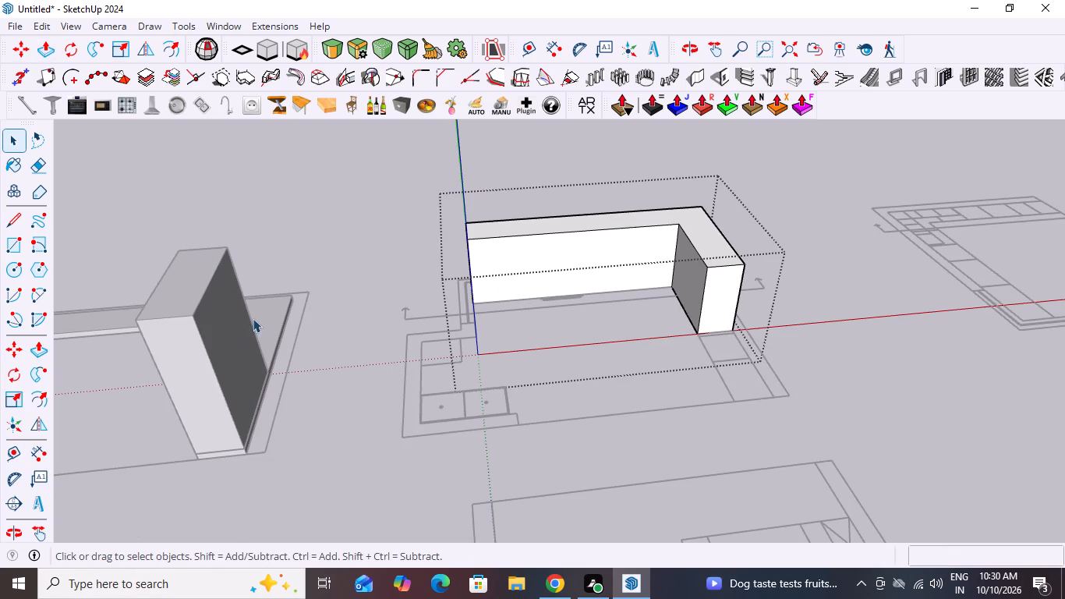
pyautogui.scroll(3, 542, 258)
pyautogui.scroll(-6, 533, 273)
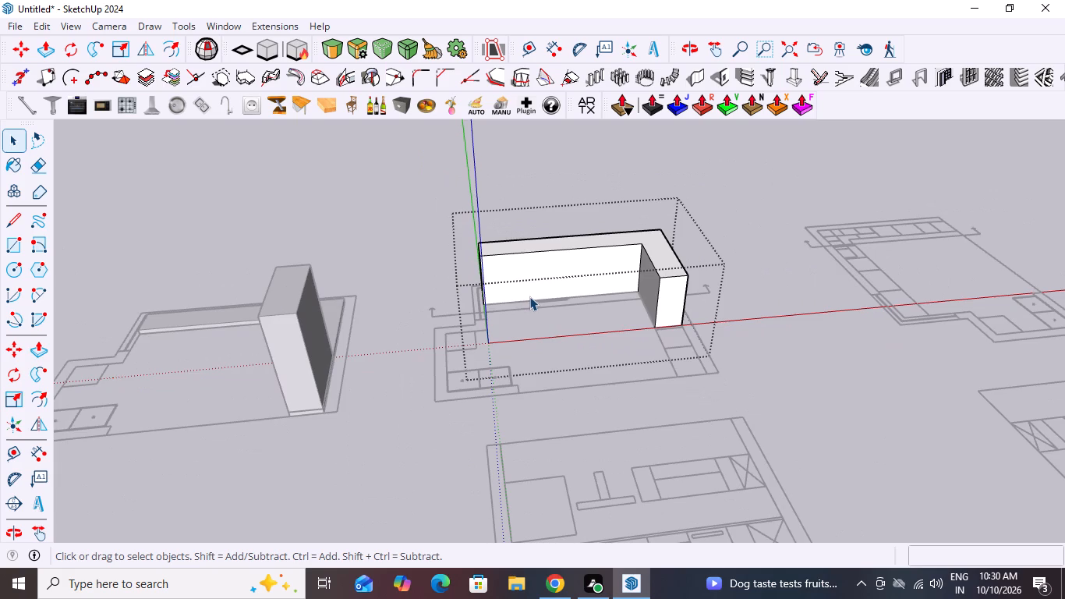
pyautogui.scroll(-2, 529, 296)
pyautogui.moveTo(543, 308); pyautogui.dragTo(508, 307, button='middle')
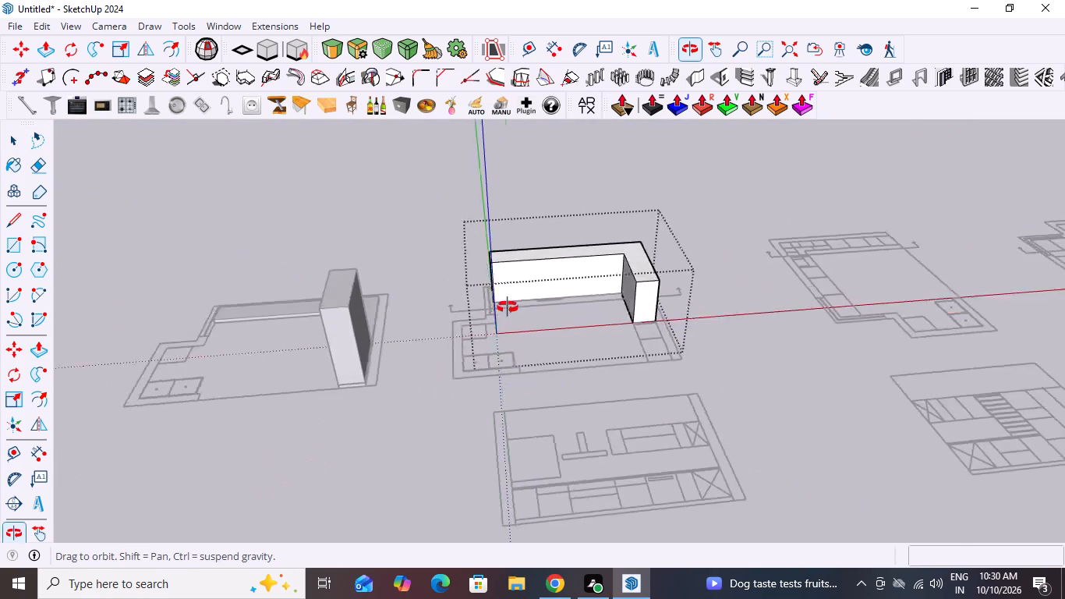
pyautogui.moveTo(508, 307); pyautogui.dragTo(561, 239, button='middle')
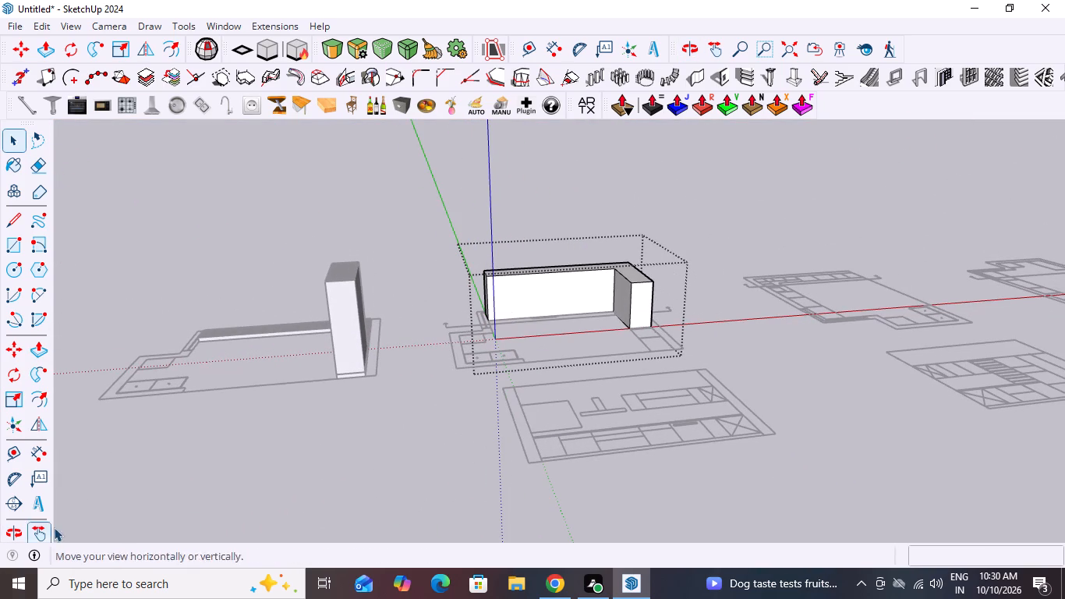
pyautogui.click(37, 452)
pyautogui.scroll(1, 446, 355)
pyautogui.scroll(2, 582, 282)
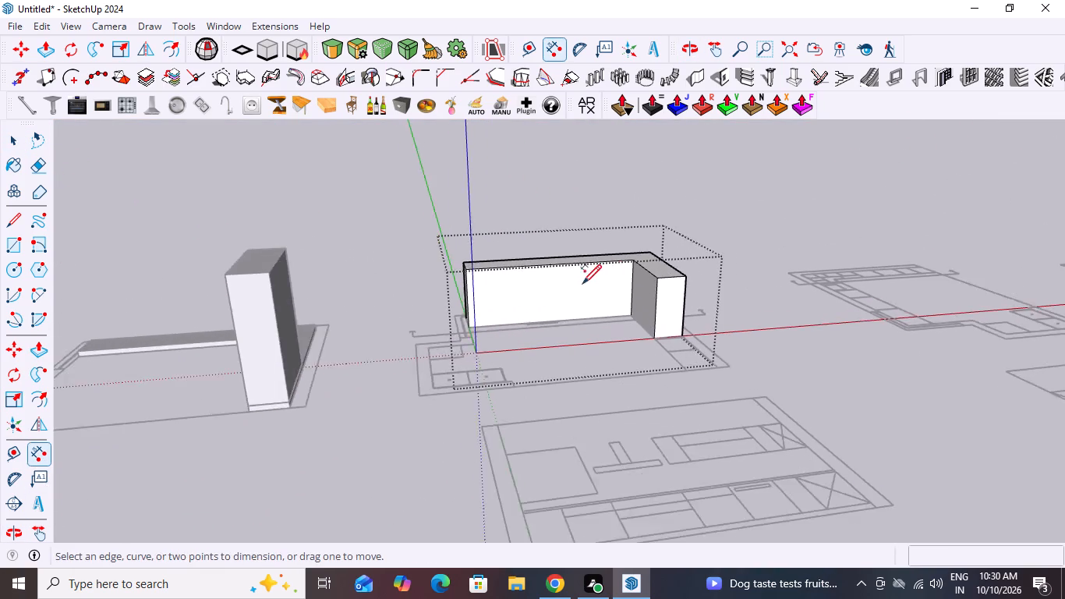
pyautogui.scroll(8, 582, 282)
pyautogui.click(694, 229)
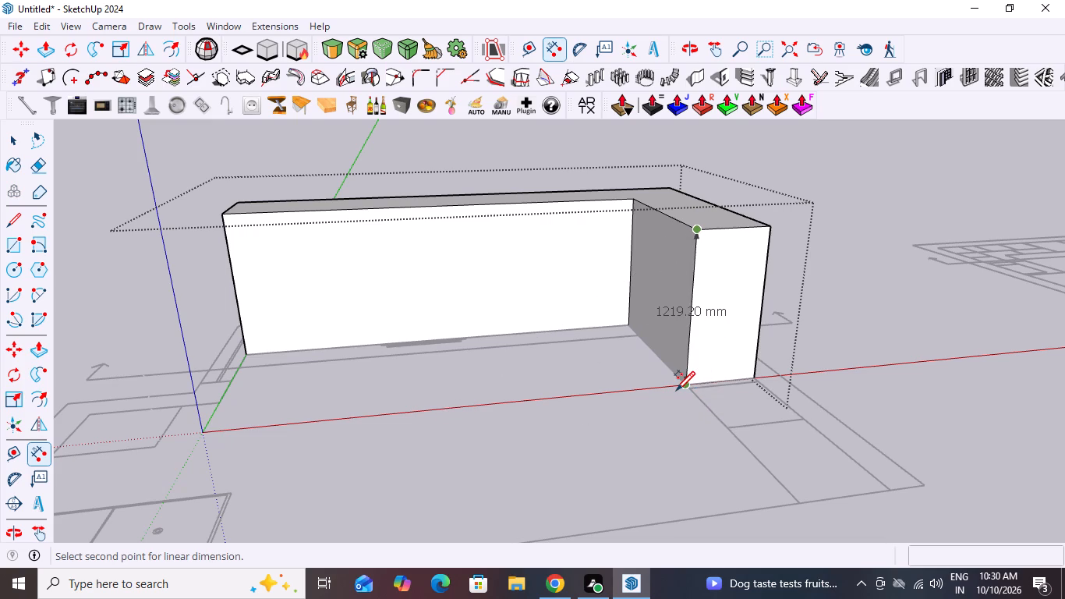
pyautogui.press('Escape')
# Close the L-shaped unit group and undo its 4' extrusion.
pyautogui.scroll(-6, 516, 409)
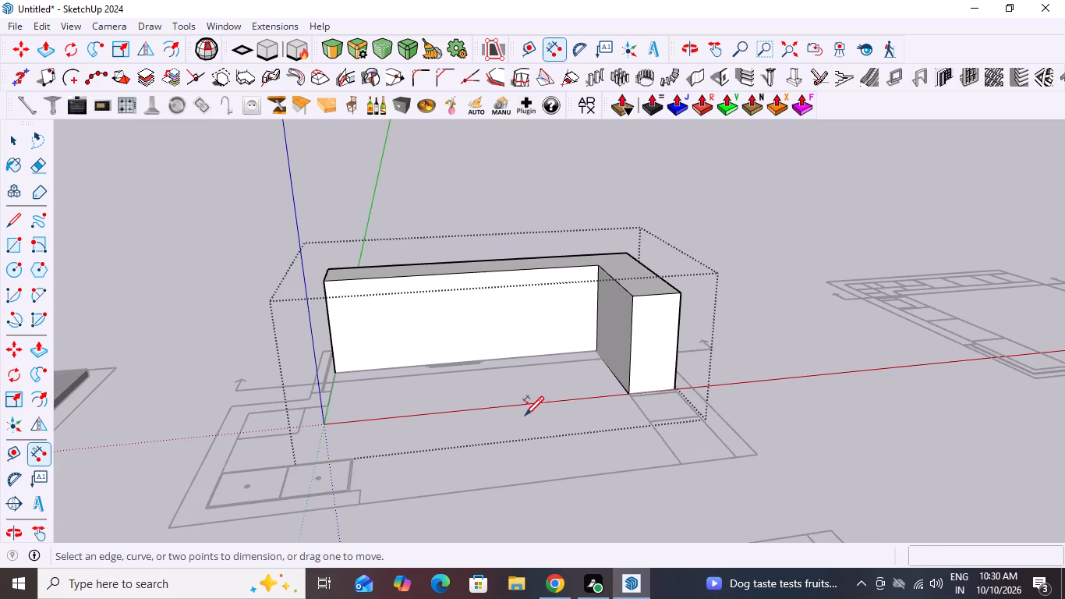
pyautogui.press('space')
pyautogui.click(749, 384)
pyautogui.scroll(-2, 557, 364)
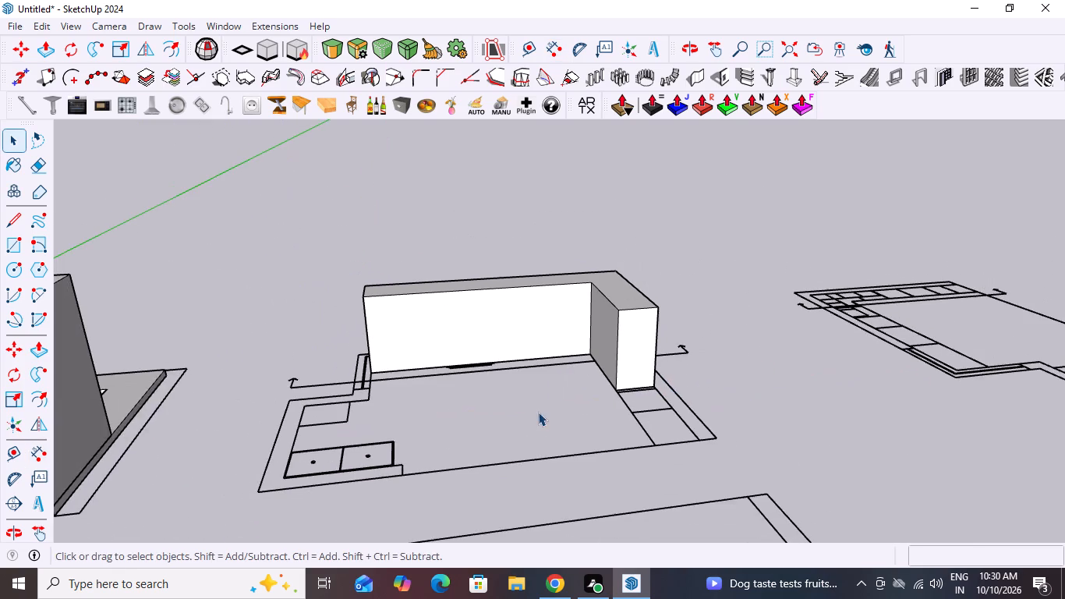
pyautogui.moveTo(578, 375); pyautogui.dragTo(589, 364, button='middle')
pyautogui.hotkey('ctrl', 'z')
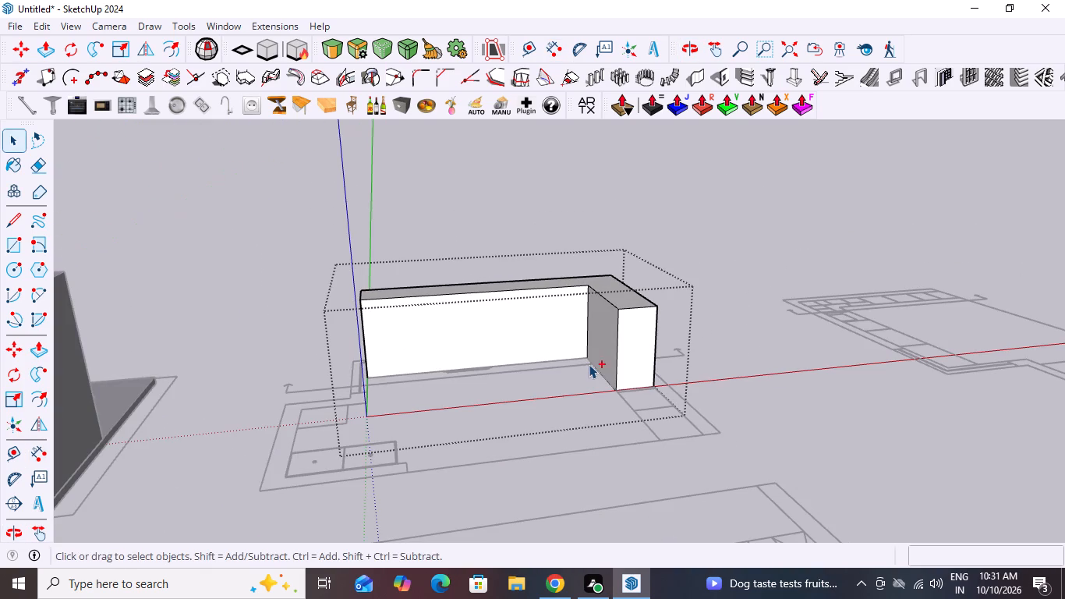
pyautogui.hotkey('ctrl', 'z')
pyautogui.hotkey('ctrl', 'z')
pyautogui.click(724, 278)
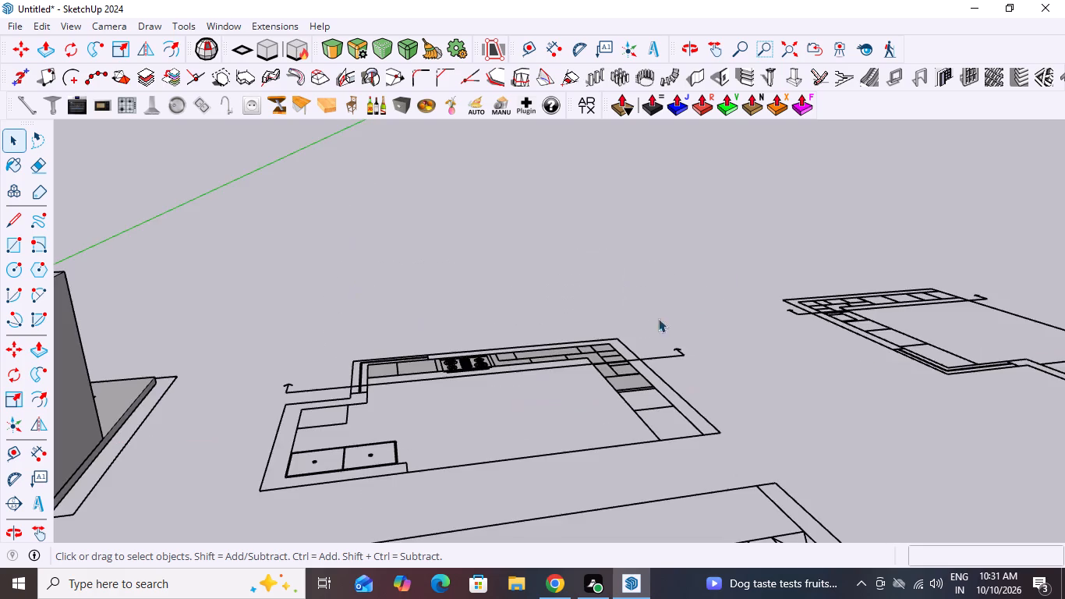
# Extrude the L-shaped face inside the second plan's unit group 700 mm upward and close the group.
pyautogui.moveTo(593, 358); pyautogui.dragTo(550, 542, button='middle')
pyautogui.scroll(5, 547, 327)
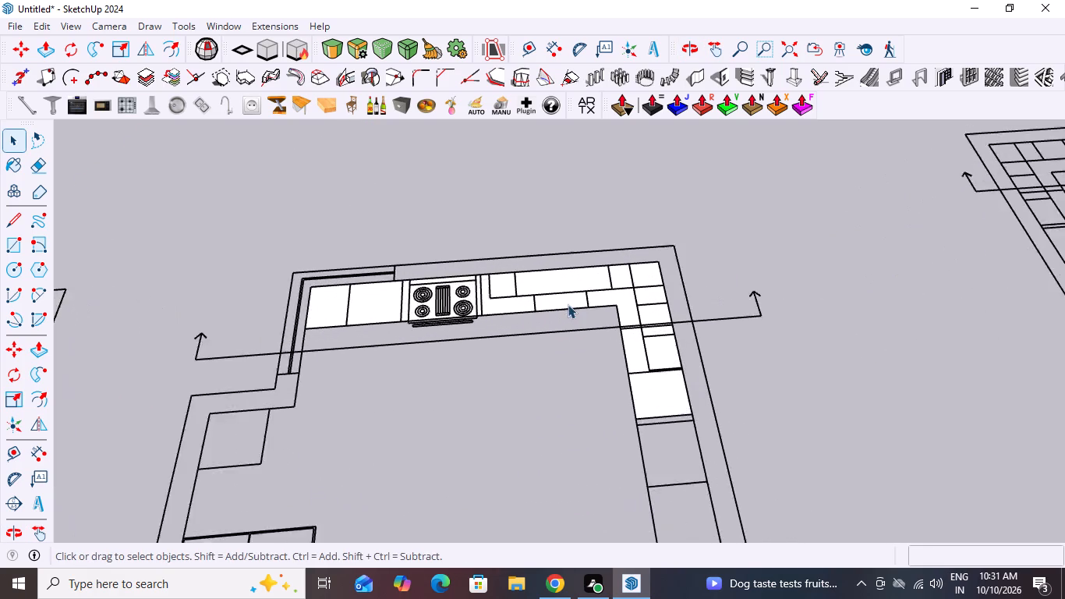
pyautogui.scroll(1, 568, 304)
pyautogui.click(600, 290)
pyautogui.tripleClick(600, 290)
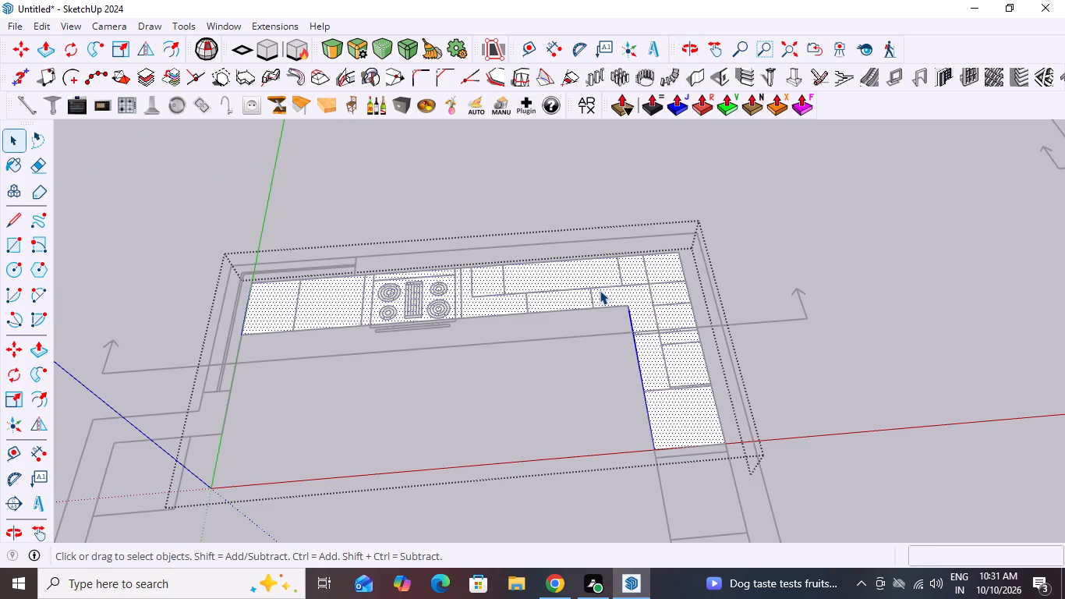
pyautogui.press('p')
pyautogui.click(600, 286)
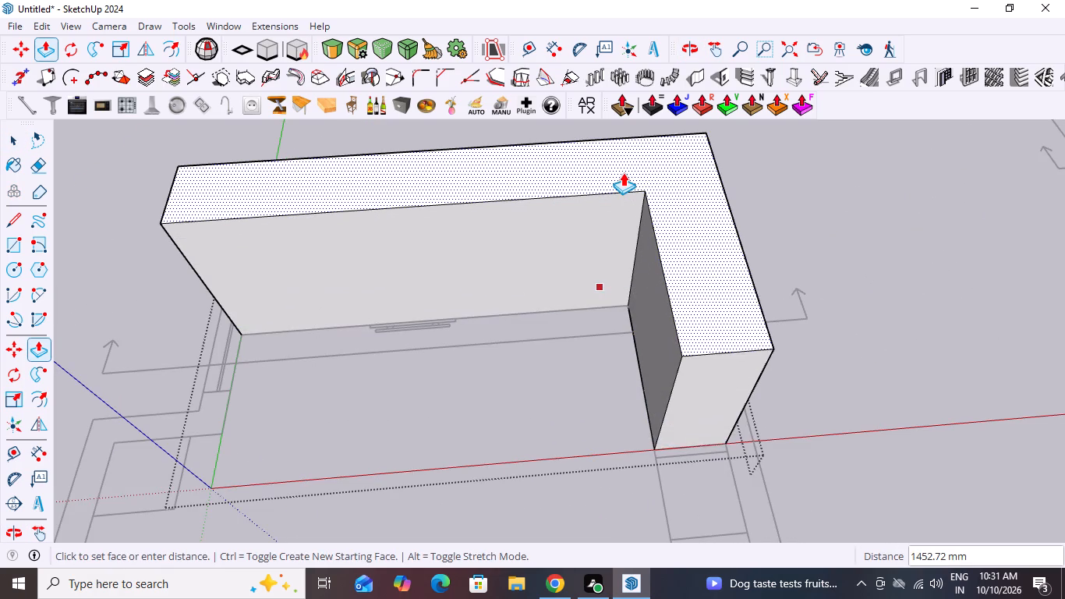
pyautogui.write('700')
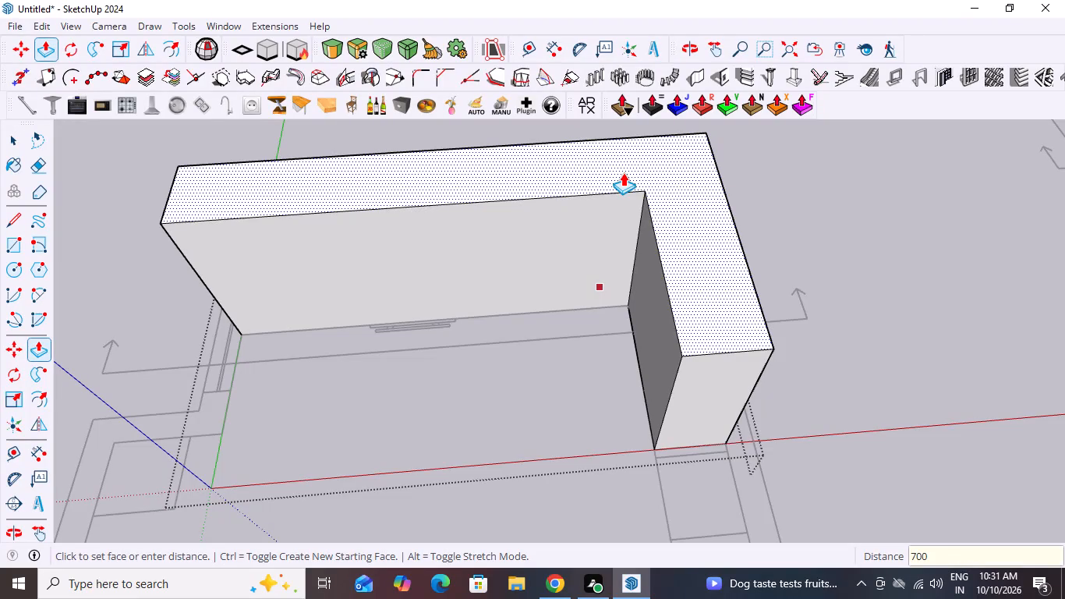
pyautogui.write('MM')
pyautogui.press('Return')
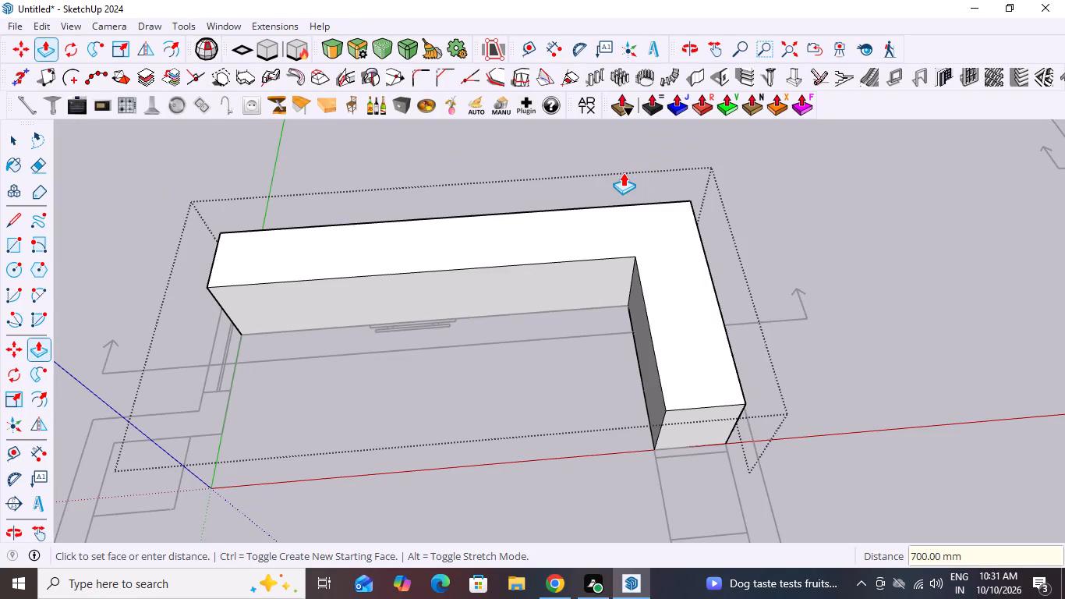
pyautogui.scroll(-12, 479, 247)
pyautogui.press('space')
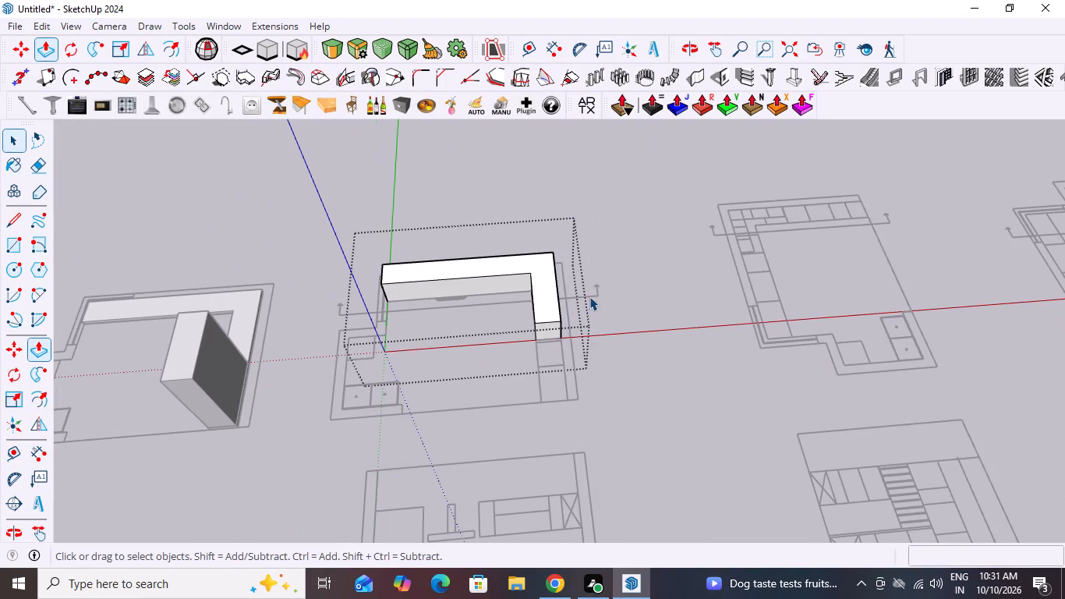
pyautogui.scroll(-2, 576, 332)
pyautogui.moveTo(594, 334); pyautogui.dragTo(610, 175, button='middle')
pyautogui.scroll(3, 494, 286)
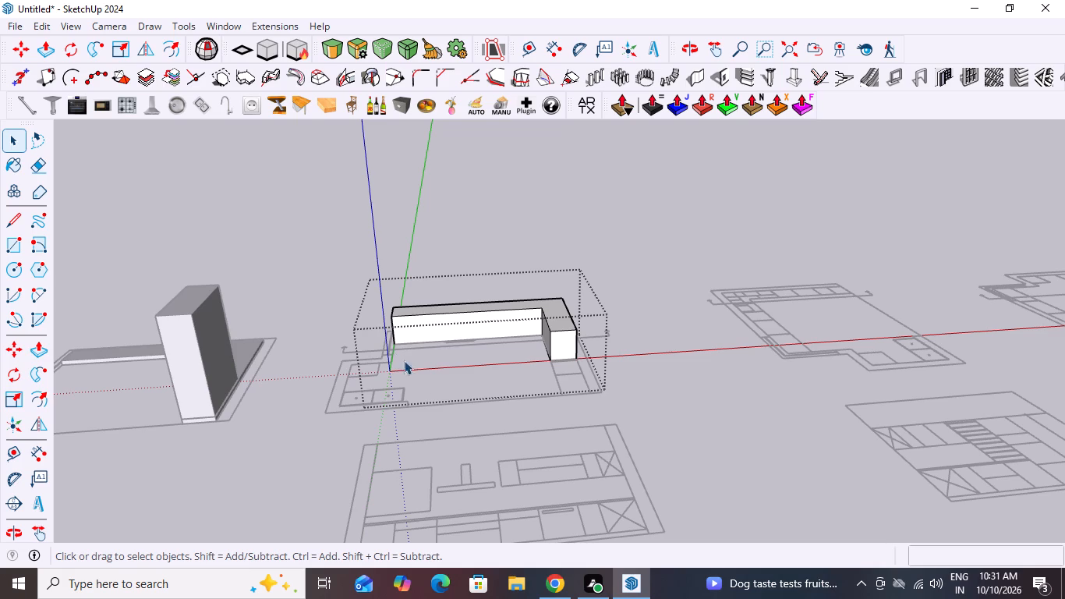
pyautogui.scroll(5, 518, 356)
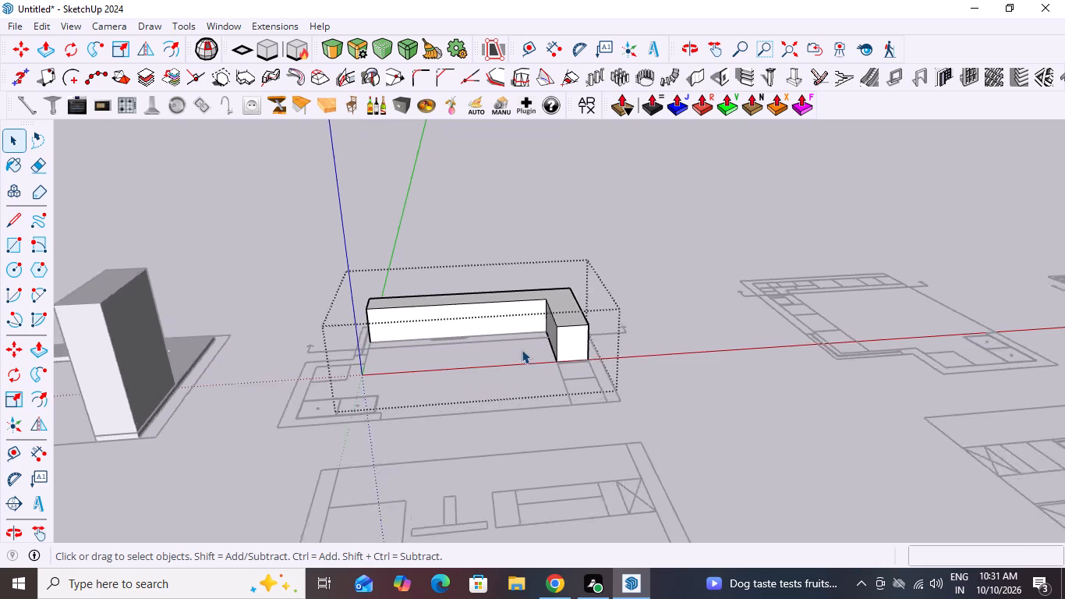
pyautogui.scroll(1, 522, 349)
pyautogui.press('space')
pyautogui.click(646, 254)
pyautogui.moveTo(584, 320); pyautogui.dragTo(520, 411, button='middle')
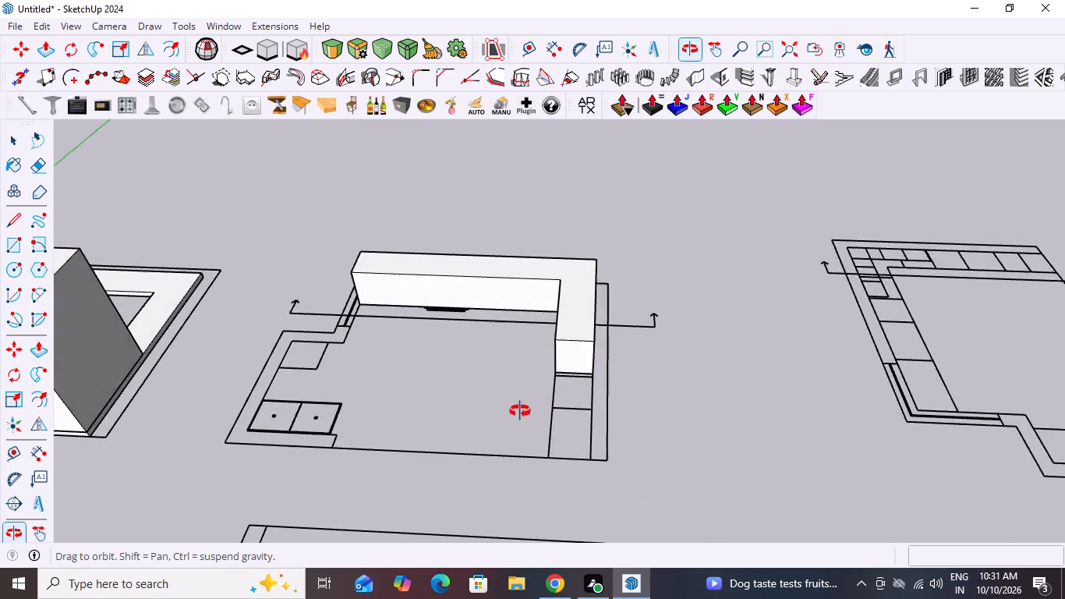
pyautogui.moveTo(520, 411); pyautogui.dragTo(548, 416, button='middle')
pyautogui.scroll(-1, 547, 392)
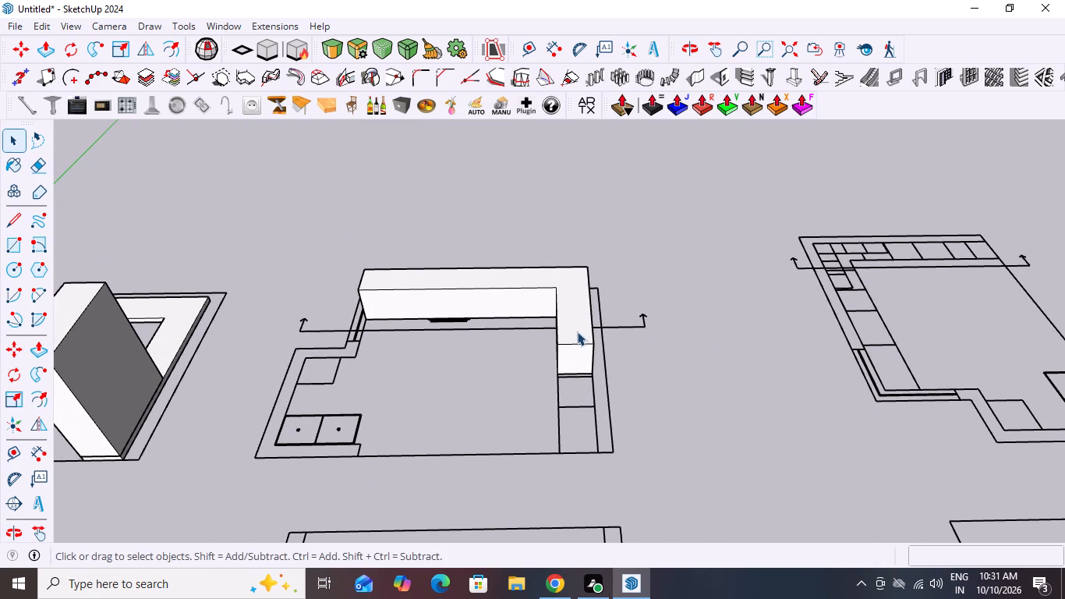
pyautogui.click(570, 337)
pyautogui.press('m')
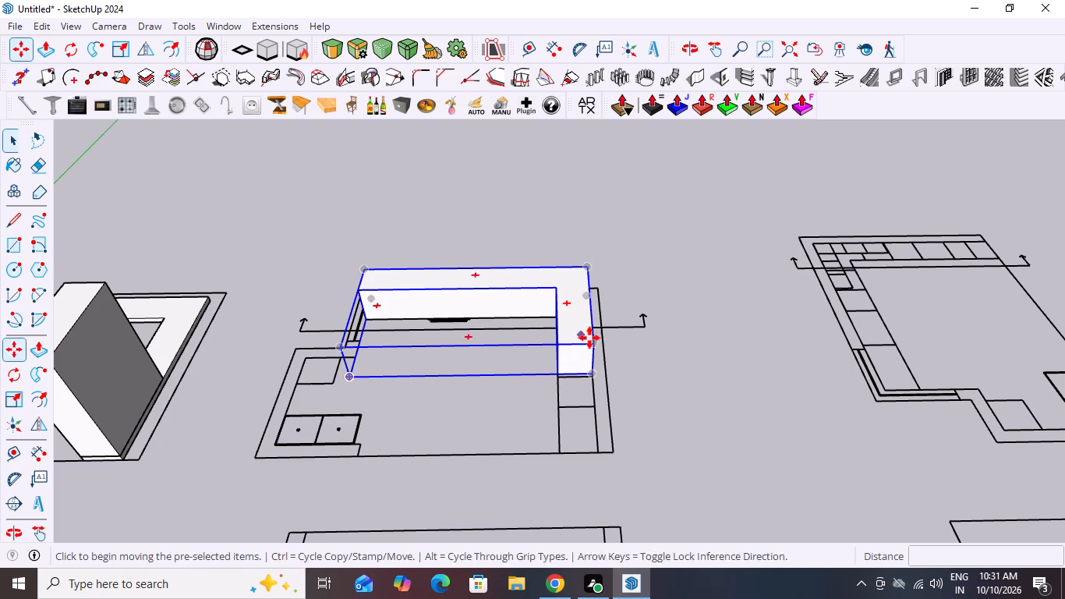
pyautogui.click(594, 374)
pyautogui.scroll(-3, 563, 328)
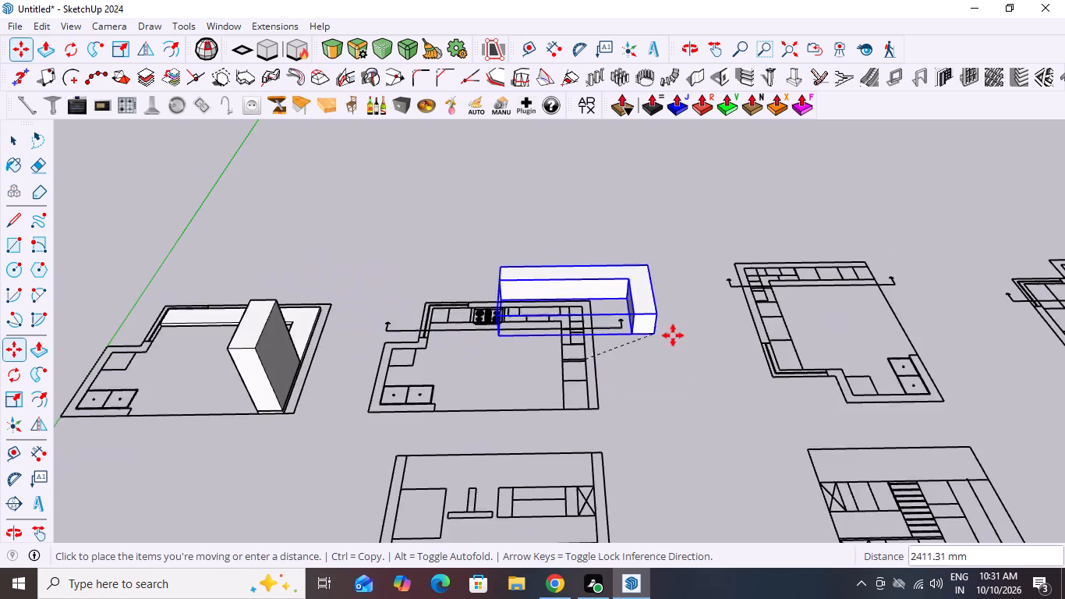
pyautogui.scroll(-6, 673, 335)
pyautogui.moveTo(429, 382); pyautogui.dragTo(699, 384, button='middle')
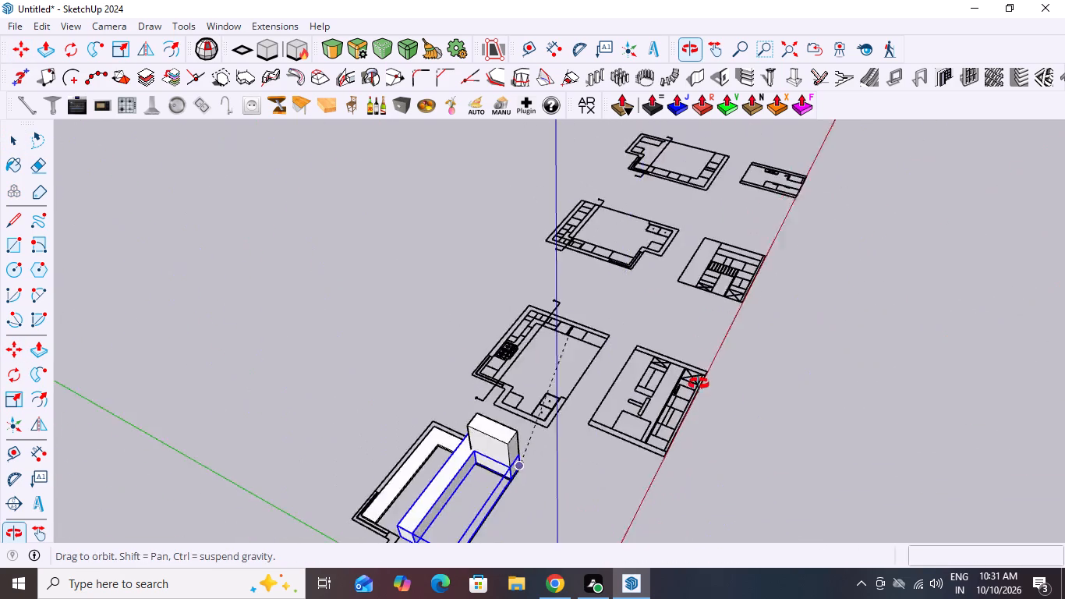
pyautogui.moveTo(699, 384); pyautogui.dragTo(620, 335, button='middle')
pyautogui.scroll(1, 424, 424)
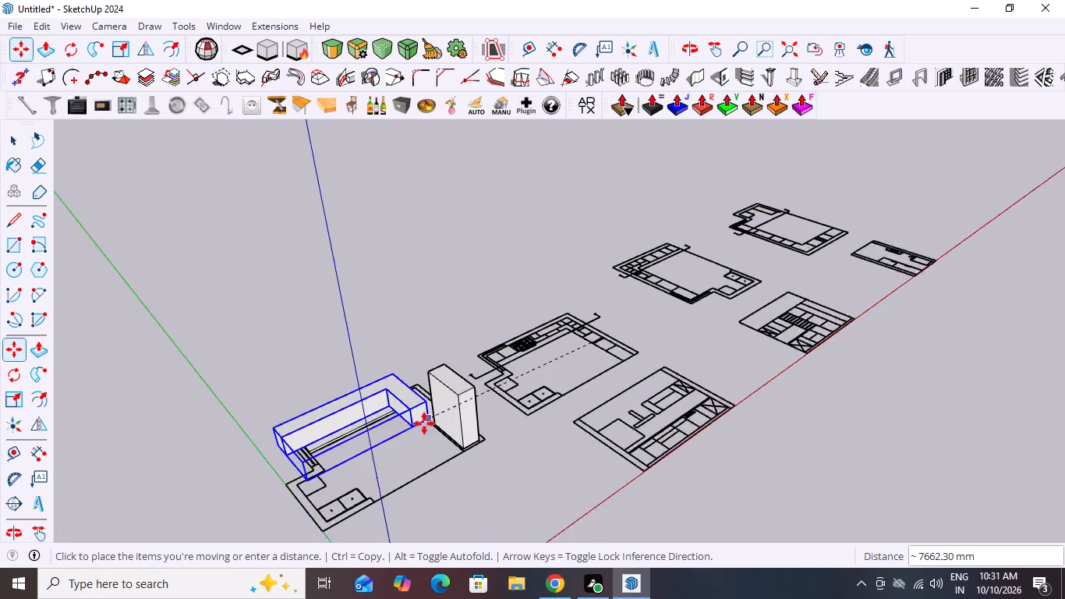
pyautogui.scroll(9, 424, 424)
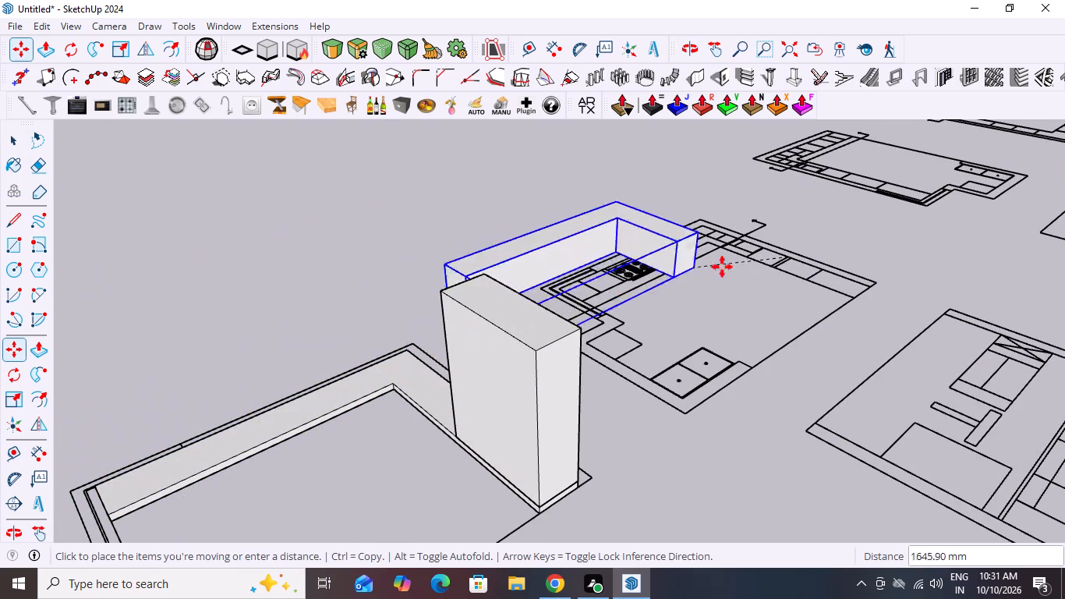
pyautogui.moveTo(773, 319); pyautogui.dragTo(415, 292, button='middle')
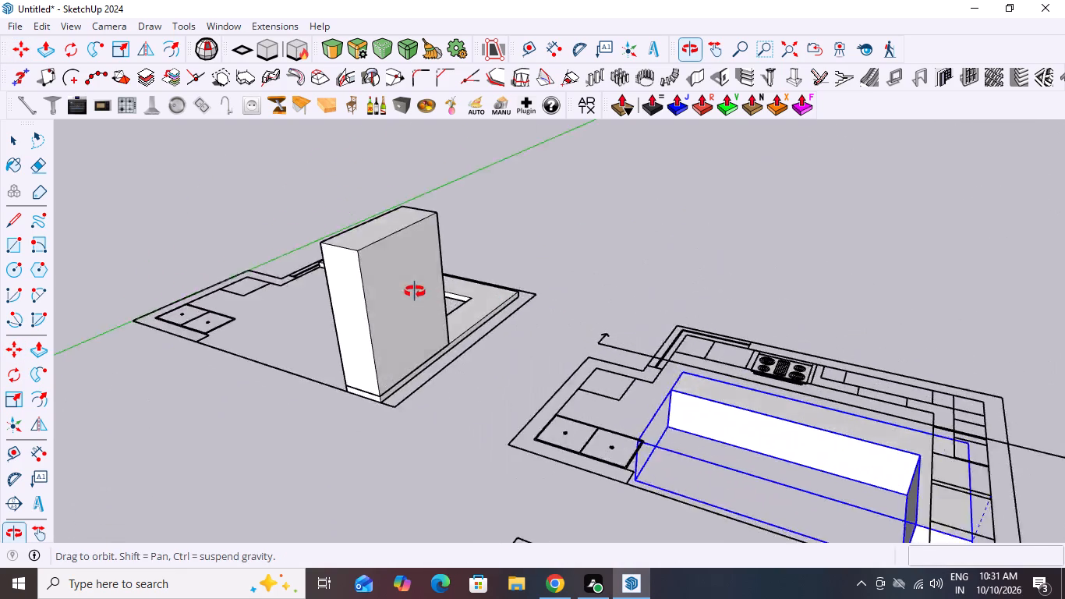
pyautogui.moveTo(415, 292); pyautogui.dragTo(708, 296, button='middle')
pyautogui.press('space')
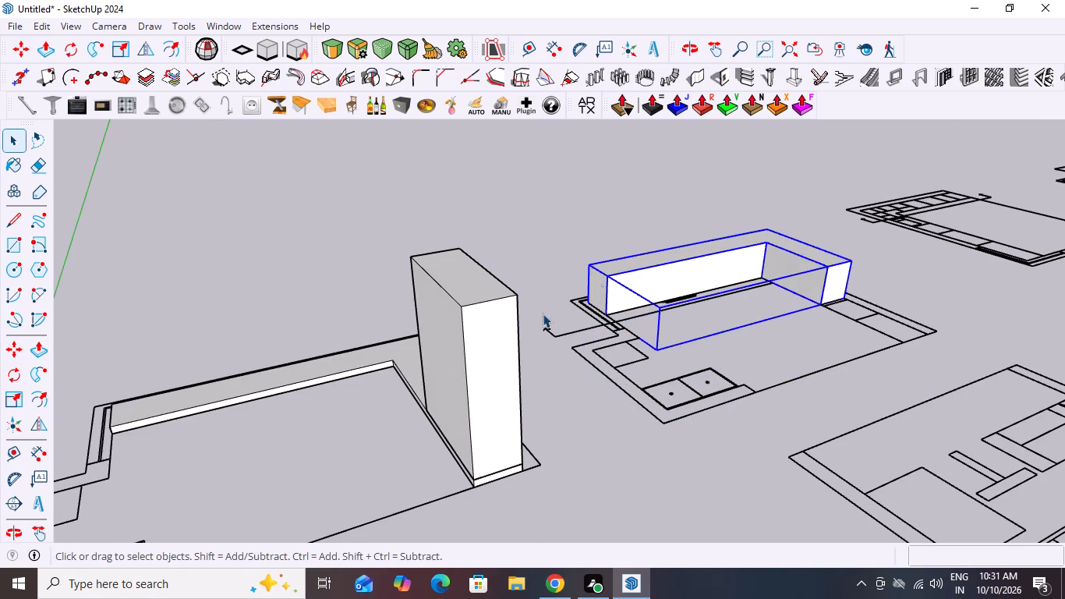
# Hide the low L-shaped plinth group on the first plan.
pyautogui.click(299, 363)
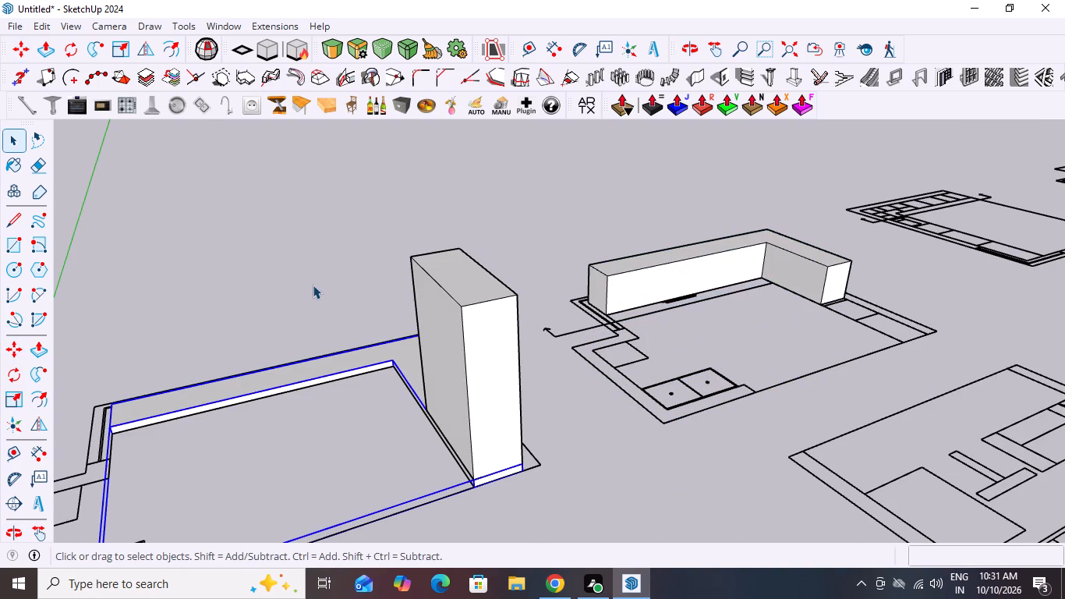
pyautogui.rightClick(313, 282)
pyautogui.click(204, 264)
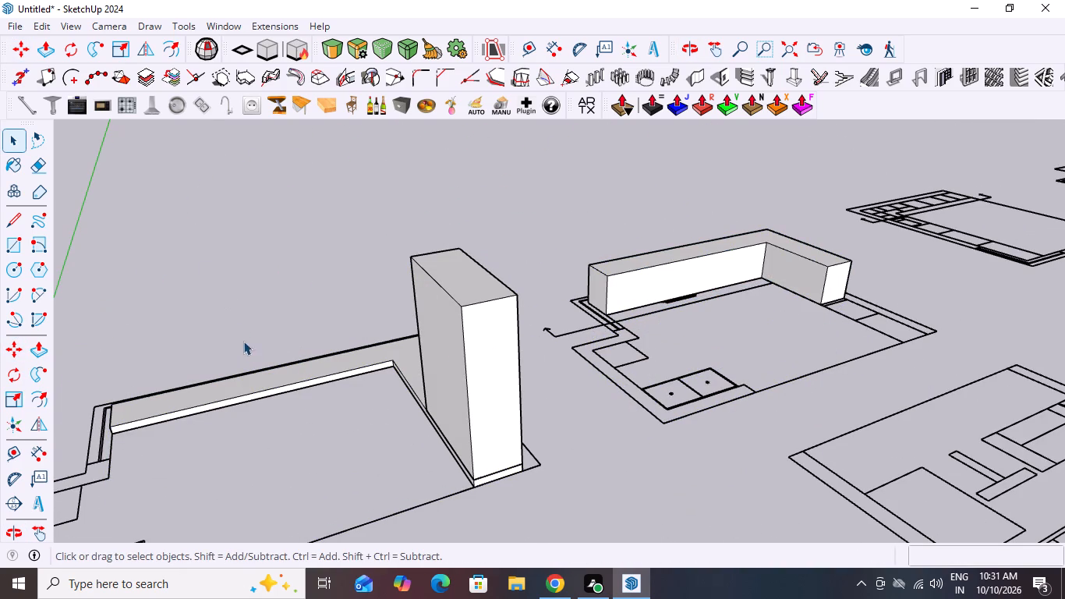
pyautogui.click(239, 387)
pyautogui.rightClick(236, 381)
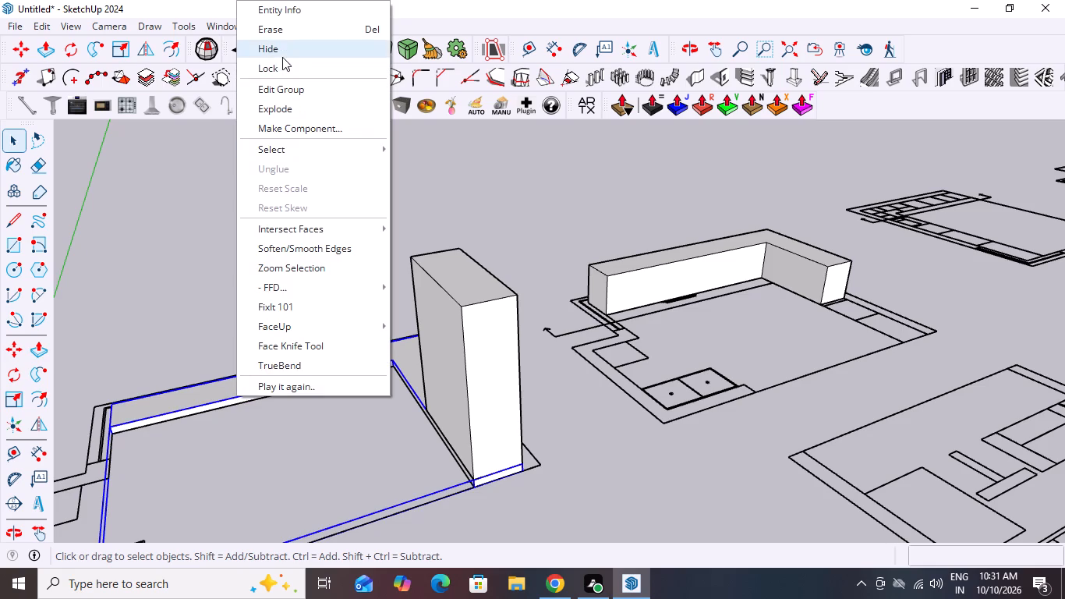
pyautogui.click(281, 53)
# Move the second plan's L-shaped block by its short leg's outer bottom corner onto the first plan's matching unit corner beside the tall block.
pyautogui.scroll(-5, 285, 321)
pyautogui.moveTo(362, 393); pyautogui.dragTo(479, 428, button='middle')
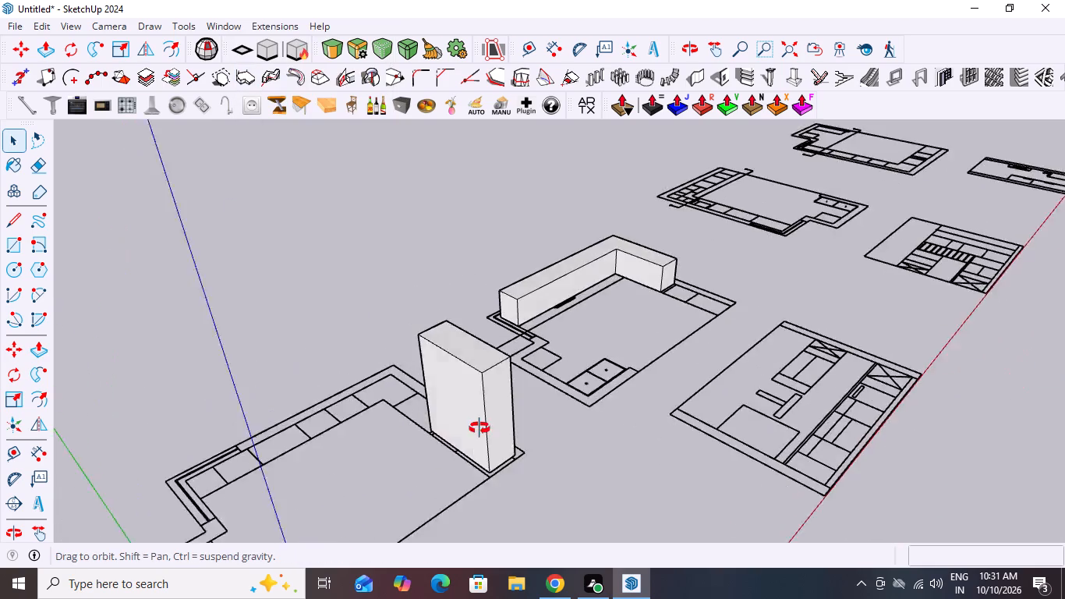
pyautogui.moveTo(479, 428); pyautogui.dragTo(661, 395, button='middle')
pyautogui.moveTo(624, 417); pyautogui.dragTo(52, 480, button='middle')
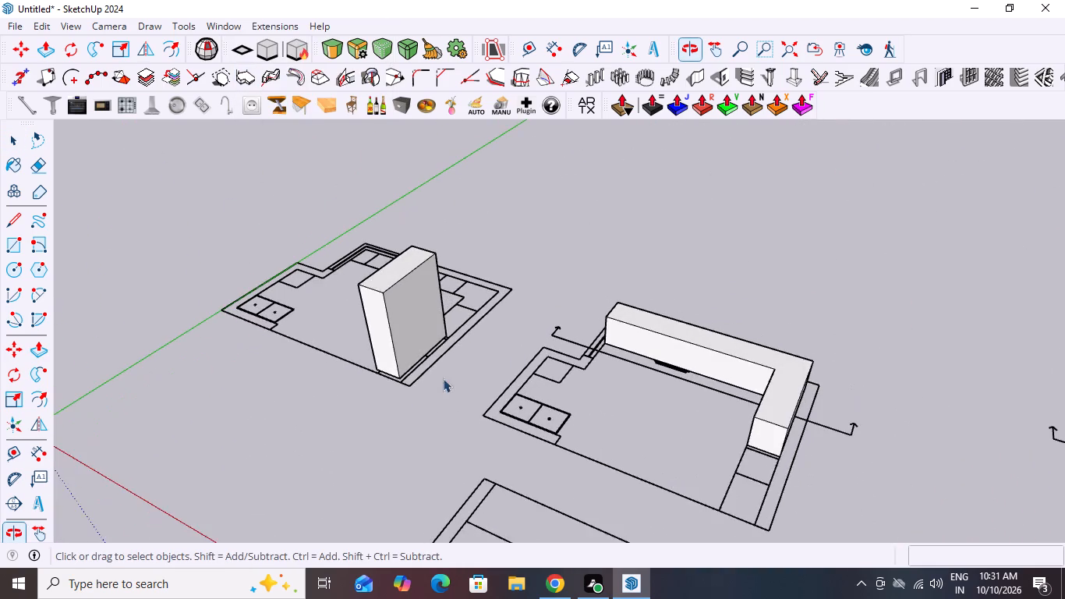
pyautogui.scroll(2, 547, 337)
pyautogui.click(692, 340)
pyautogui.scroll(-6, 567, 296)
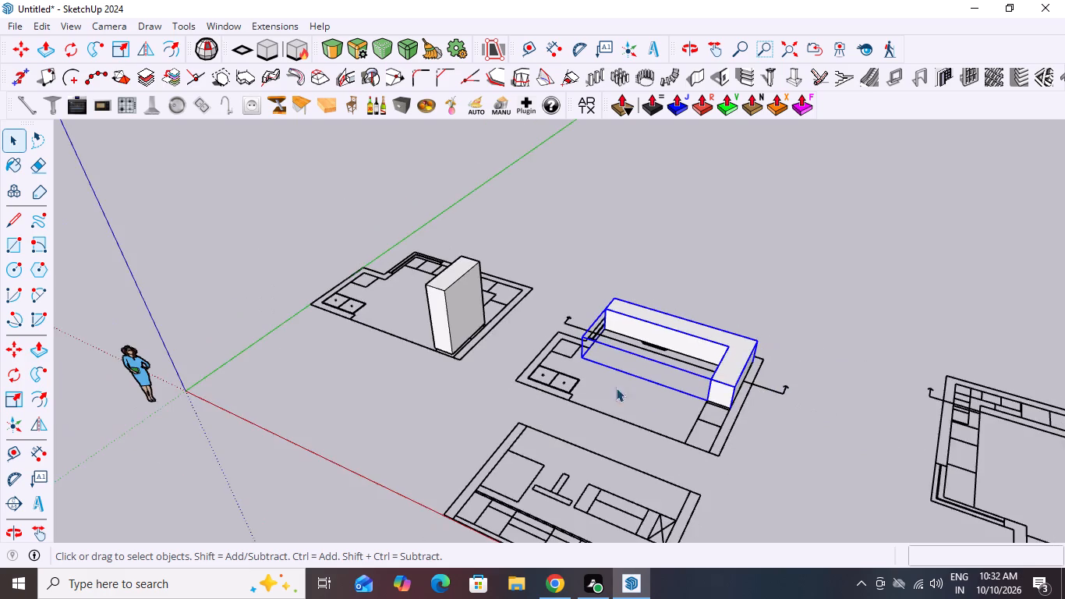
pyautogui.moveTo(668, 422); pyautogui.dragTo(756, 416, button='middle')
pyautogui.press('m')
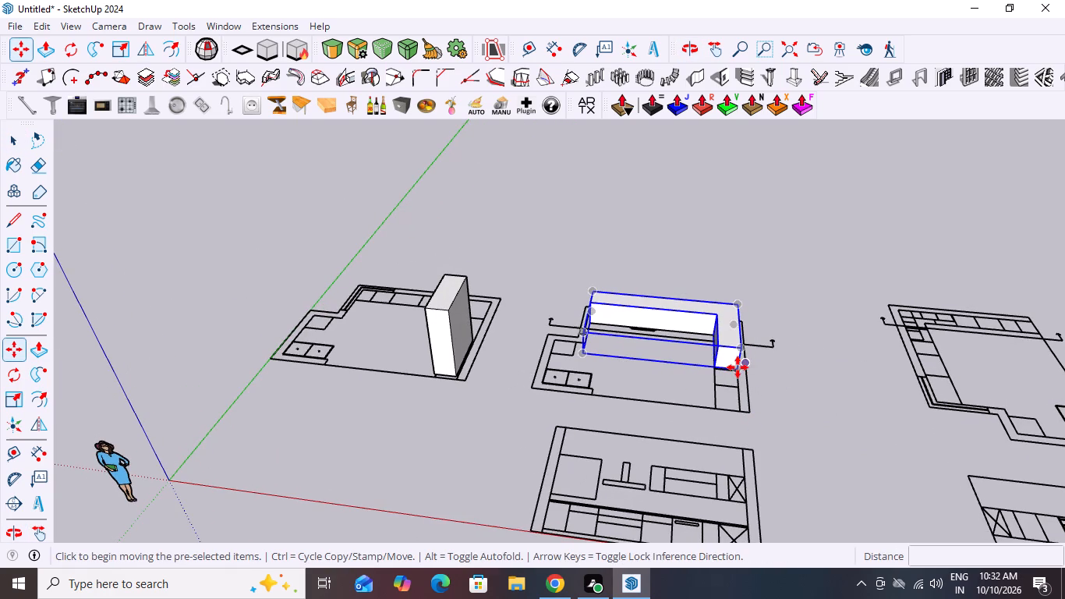
pyautogui.click(736, 370)
pyautogui.scroll(-7, 588, 312)
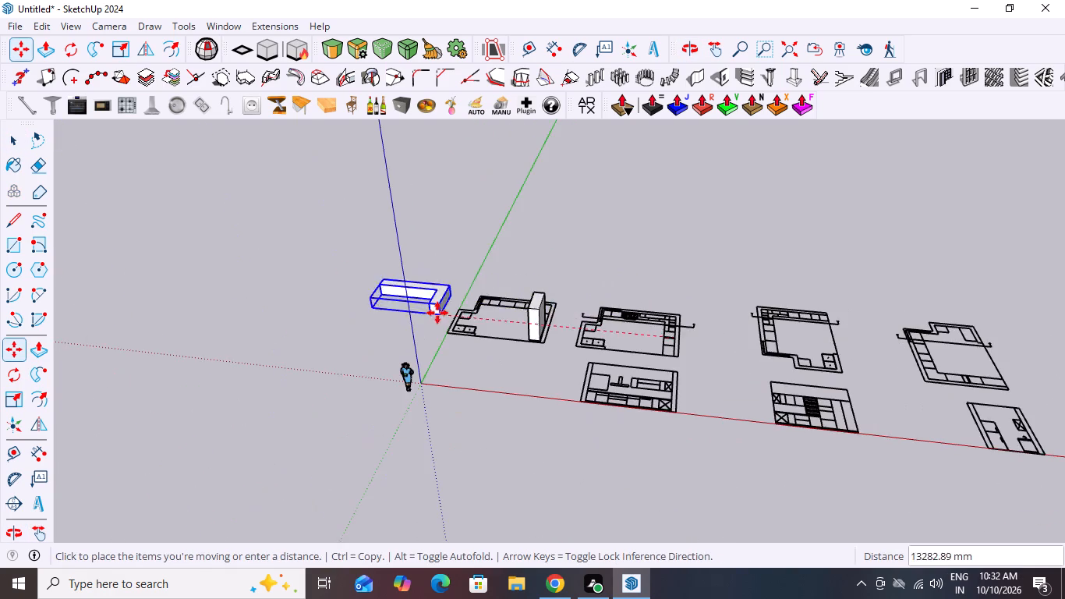
pyautogui.moveTo(437, 313); pyautogui.dragTo(467, 473, button='middle')
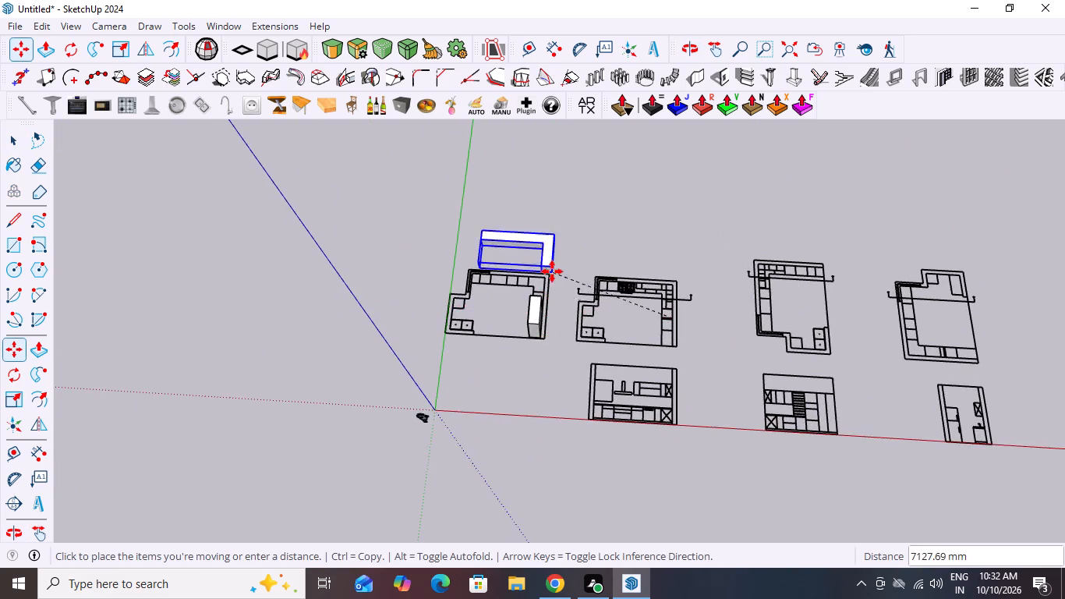
pyautogui.scroll(11, 552, 271)
pyautogui.moveTo(633, 314); pyautogui.dragTo(375, 275, button='middle')
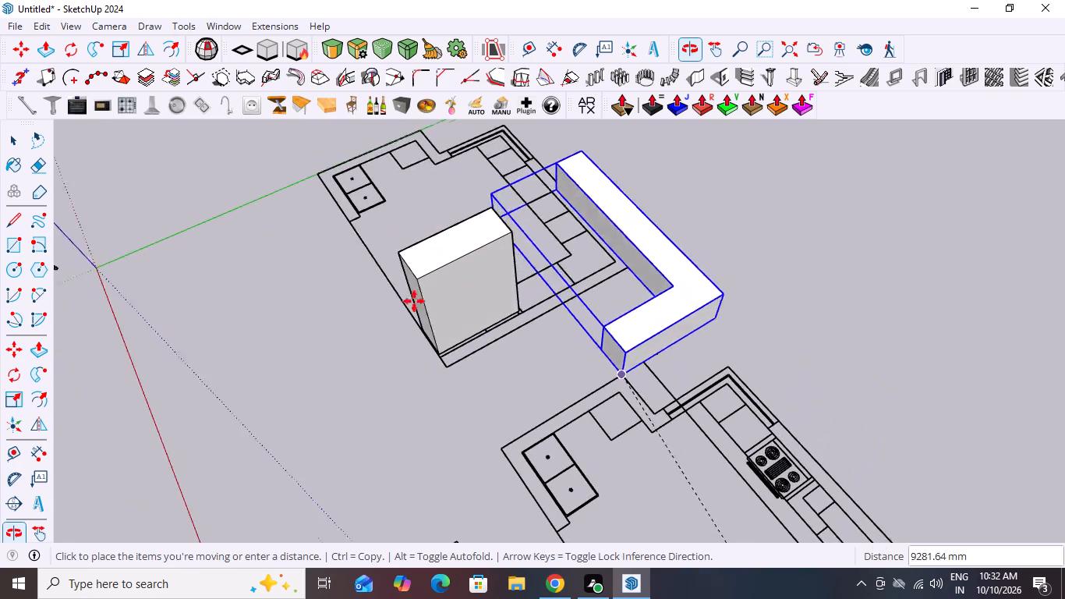
pyautogui.scroll(15, 525, 304)
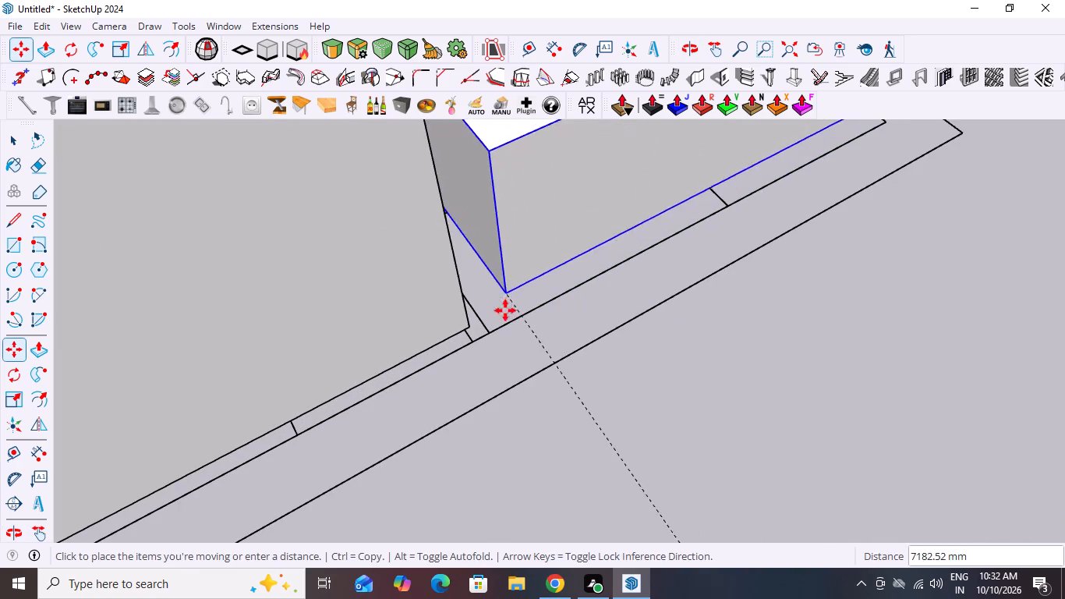
pyautogui.click(490, 333)
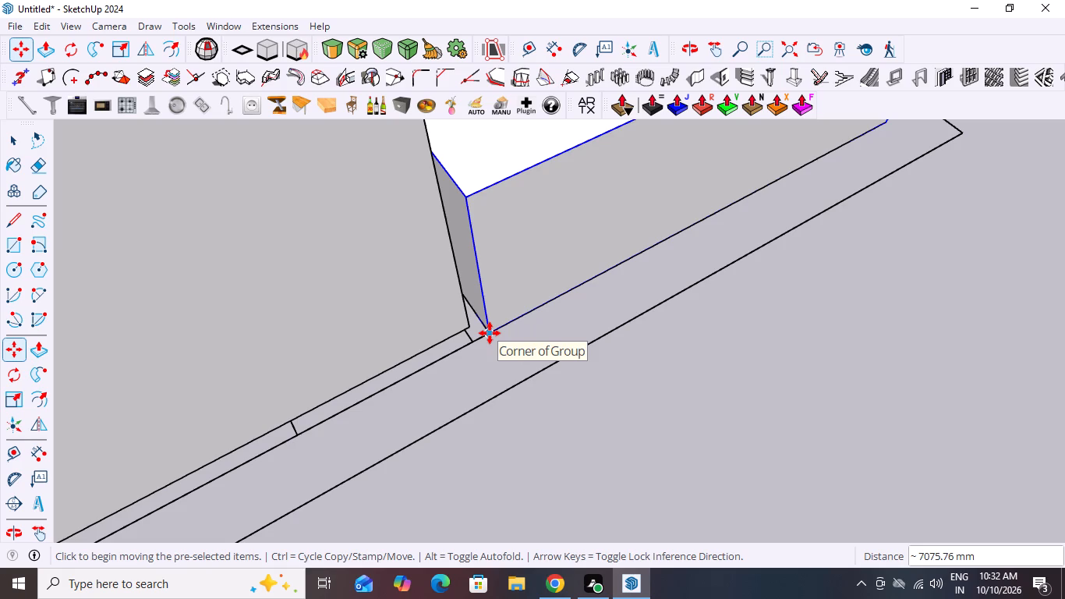
# Raise the moved L-shaped block 100 mm along the blue axis.
pyautogui.click(490, 333)
pyautogui.press('Up')
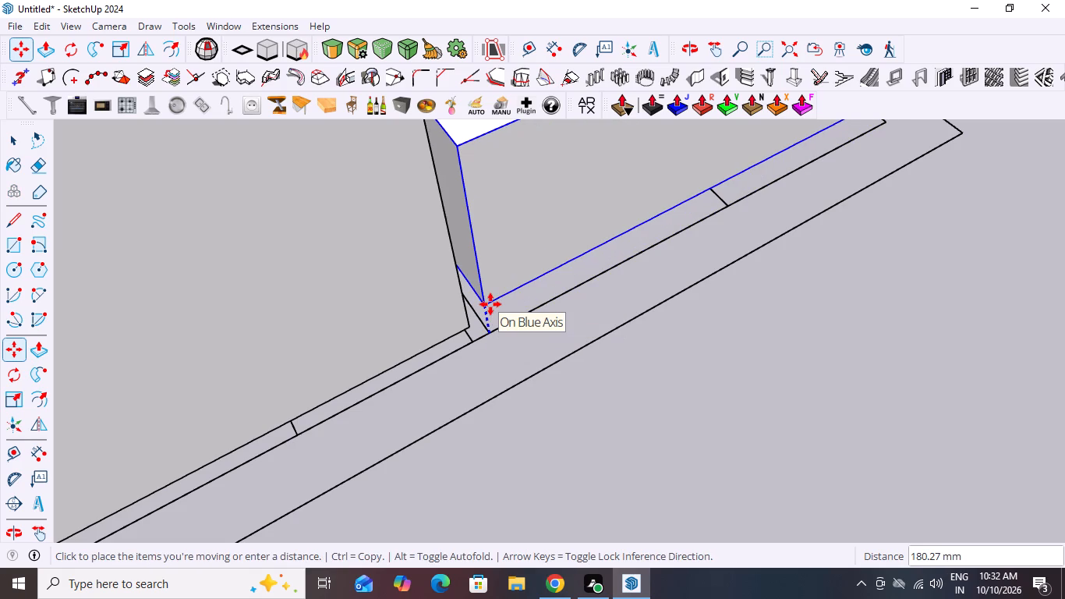
pyautogui.write('100')
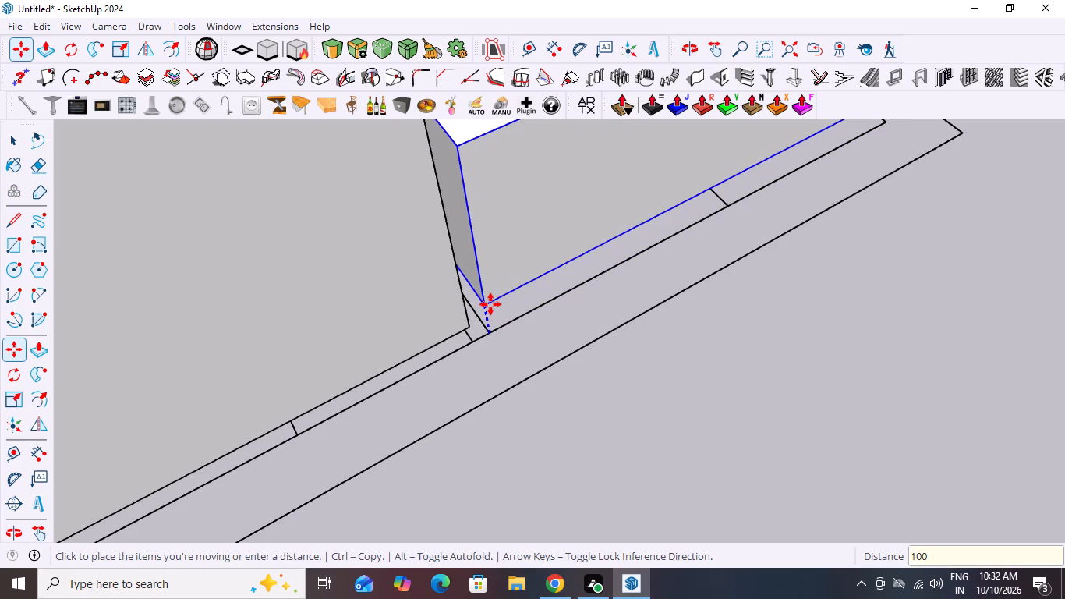
pyautogui.write('MM')
pyautogui.press('Return')
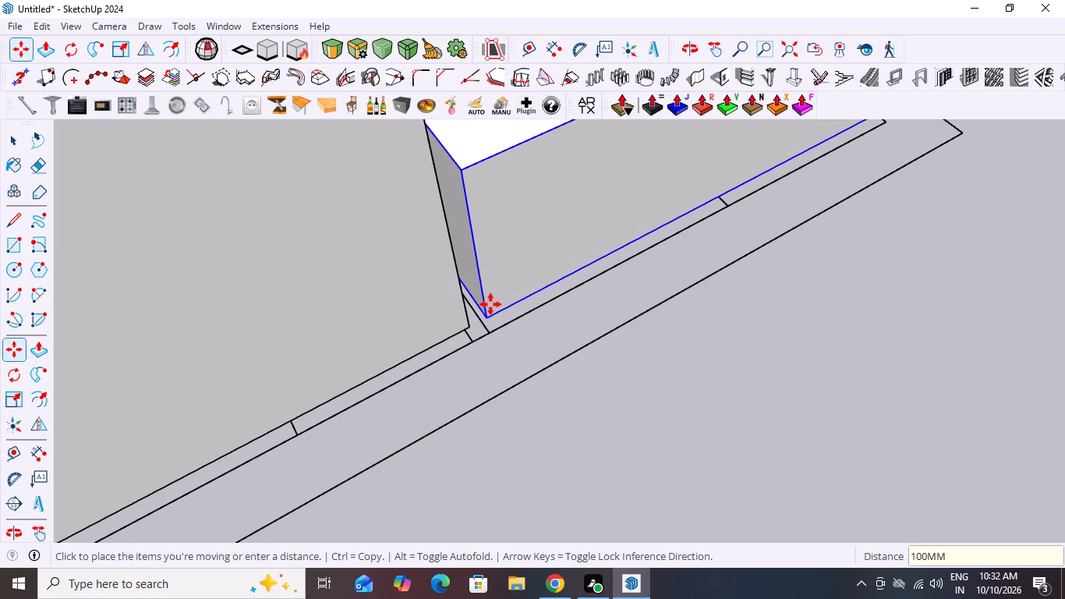
pyautogui.press('space')
pyautogui.click(586, 385)
# Examine the fit of the raised L-shaped block against the tall block on the first plan from several angles.
pyautogui.scroll(-5, 473, 392)
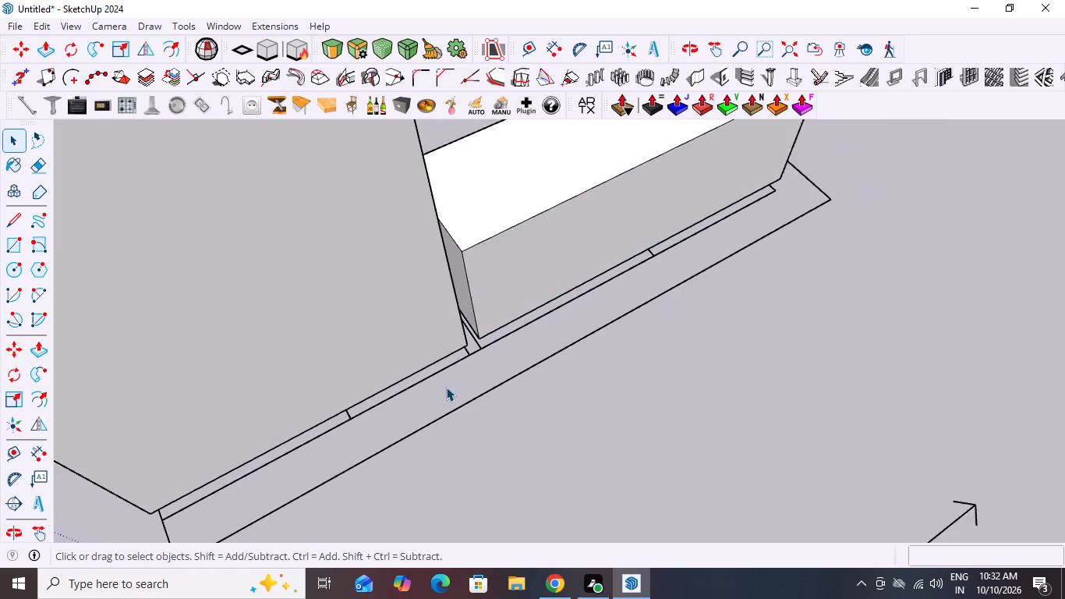
pyautogui.scroll(-8, 446, 387)
pyautogui.moveTo(350, 423); pyautogui.dragTo(603, 245, button='middle')
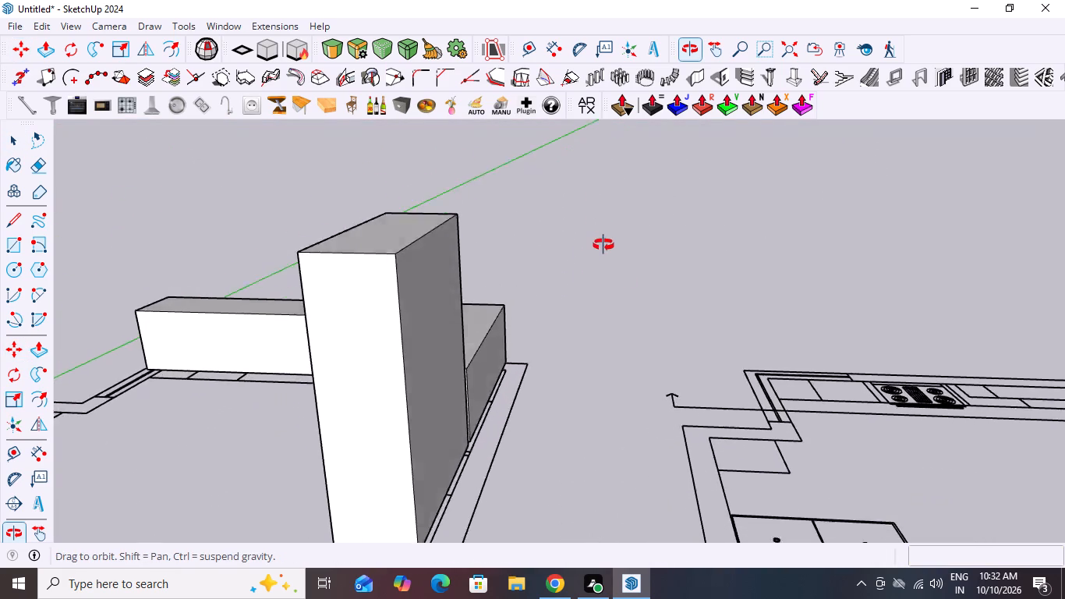
pyautogui.moveTo(603, 245); pyautogui.dragTo(624, 282, button='middle')
pyautogui.scroll(-14, 606, 253)
pyautogui.moveTo(577, 322); pyautogui.dragTo(587, 409, button='middle')
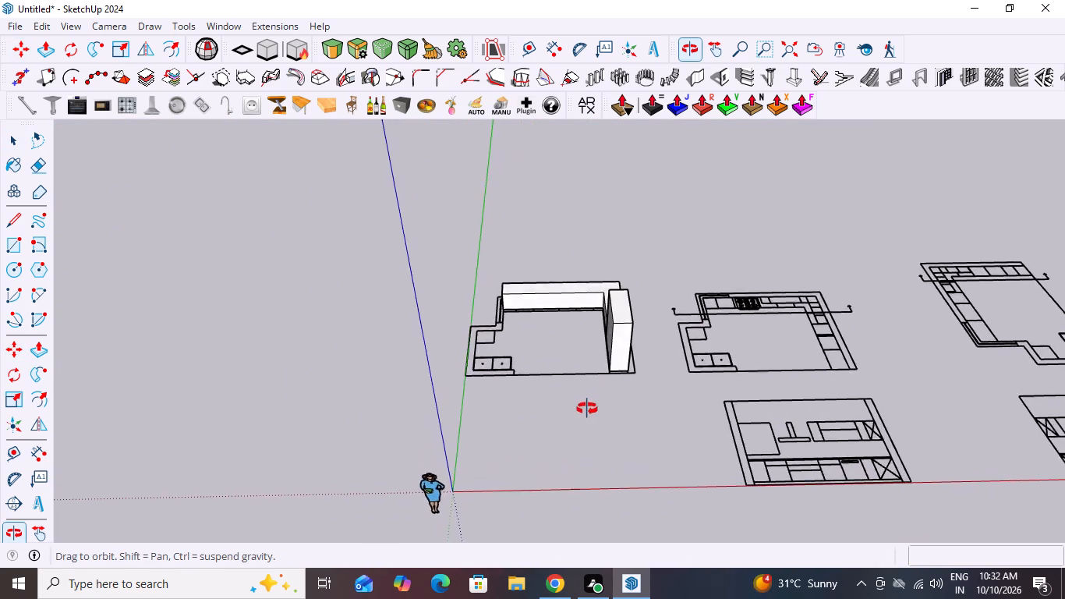
pyautogui.moveTo(587, 409); pyautogui.dragTo(628, 289, button='middle')
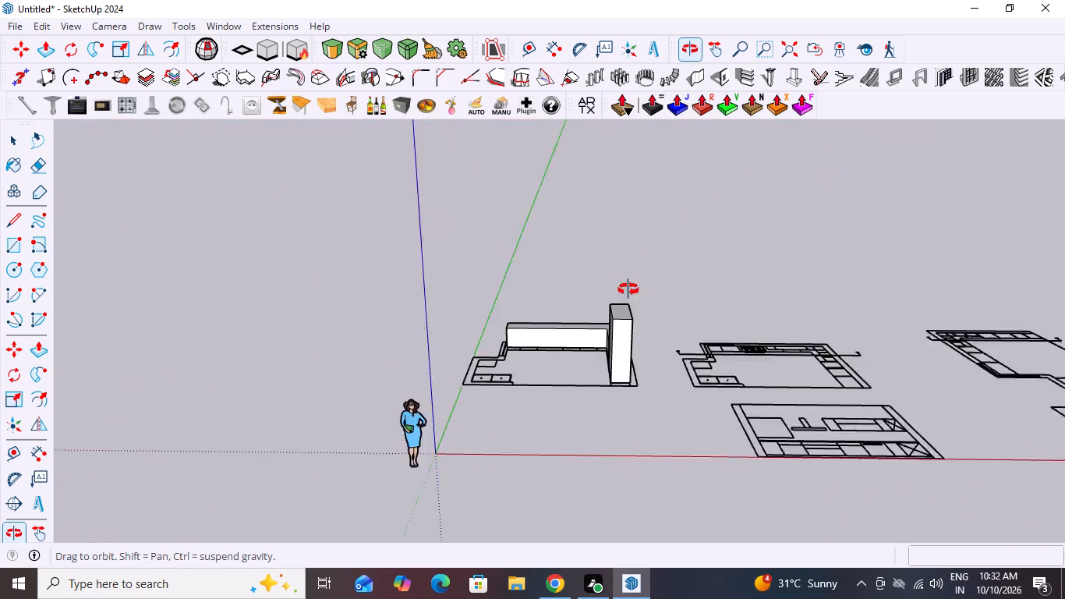
pyautogui.moveTo(628, 289); pyautogui.dragTo(607, 318, button='middle')
pyautogui.scroll(2, 607, 318)
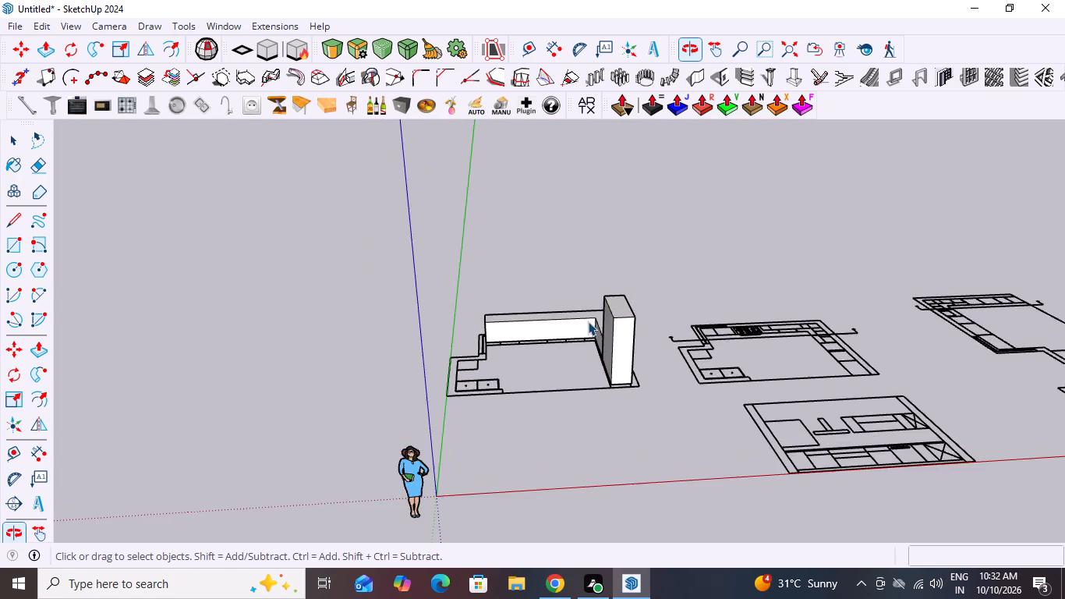
pyautogui.scroll(11, 588, 321)
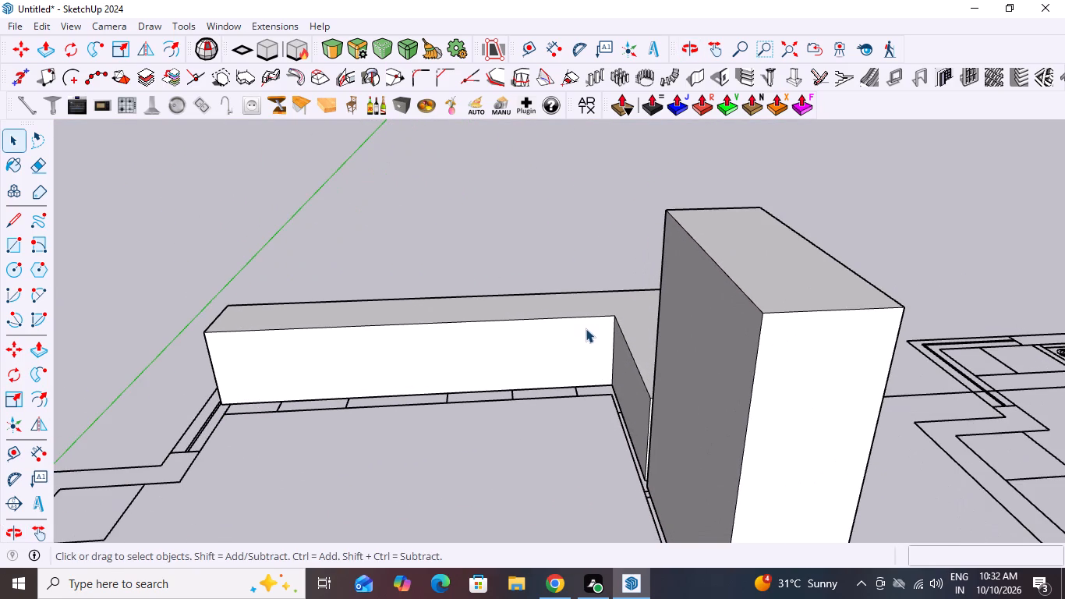
# Unhide all hidden objects to bring back the L-shaped plinth under the raised block.
pyautogui.click(35, 25)
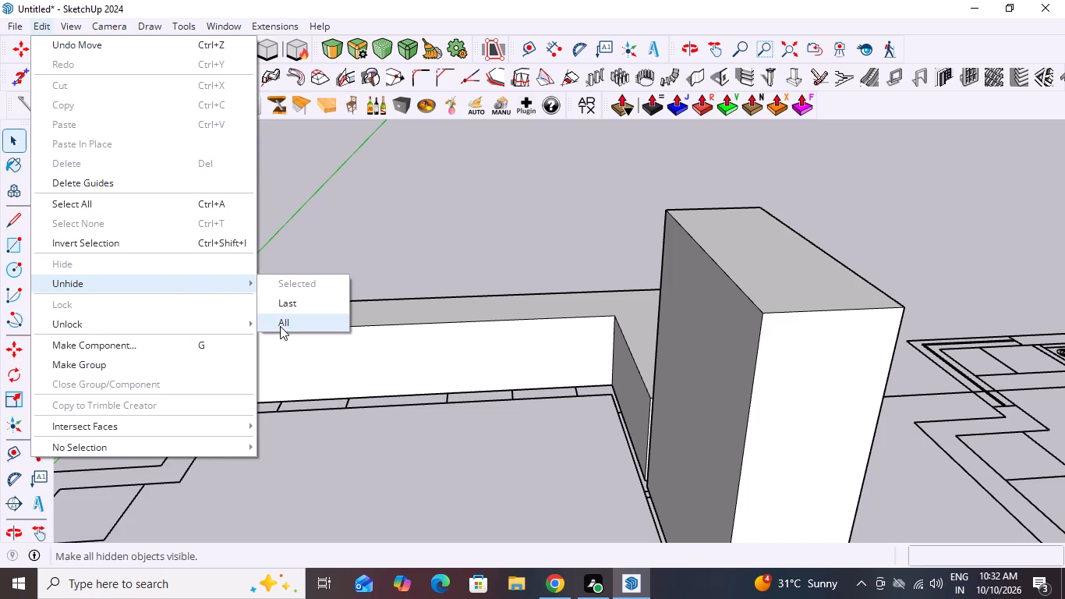
pyautogui.click(280, 321)
pyautogui.scroll(-7, 366, 299)
pyautogui.press('space')
pyautogui.click(578, 290)
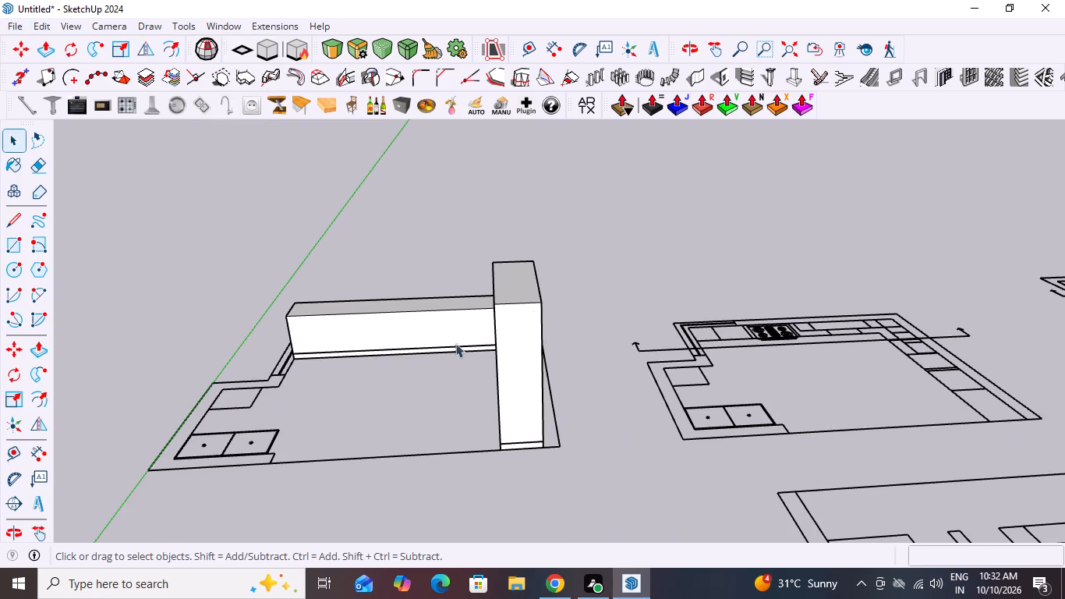
# Open the L-shaped plinth for editing and push its short leg's inner front face back 40 mm under the blocks.
pyautogui.moveTo(278, 358); pyautogui.dragTo(439, 326, button='middle')
pyautogui.scroll(1, 439, 326)
pyautogui.scroll(9, 405, 432)
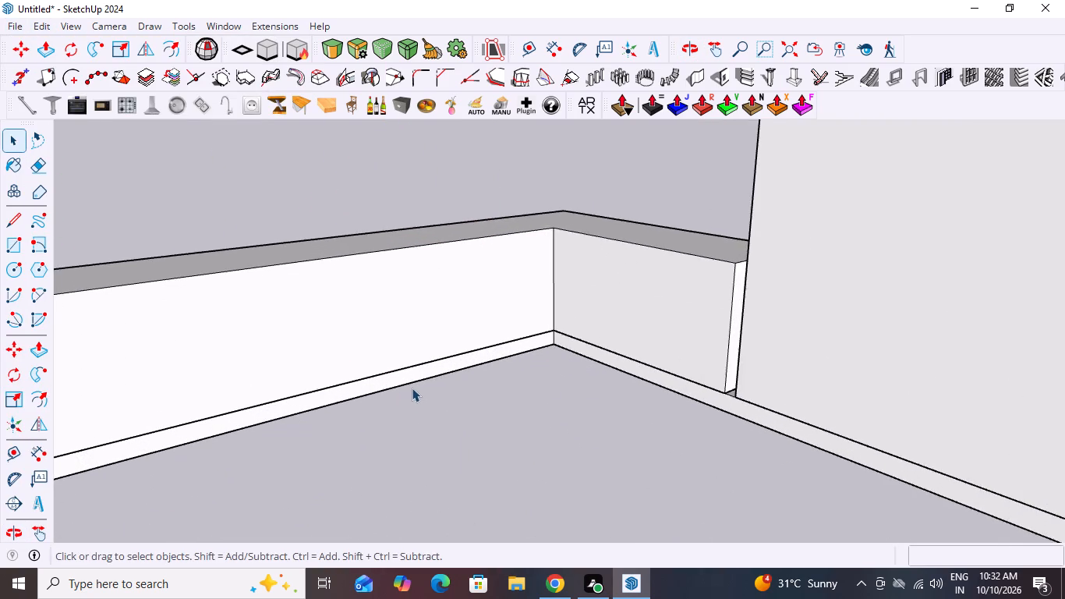
pyautogui.scroll(2, 407, 392)
pyautogui.doubleClick(352, 385)
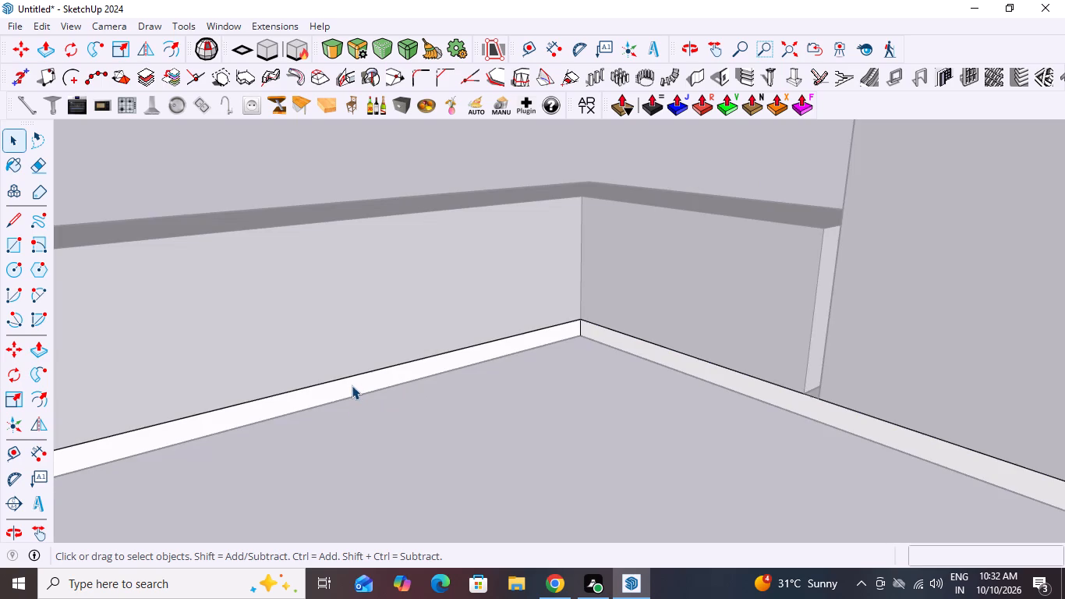
pyautogui.click(352, 385)
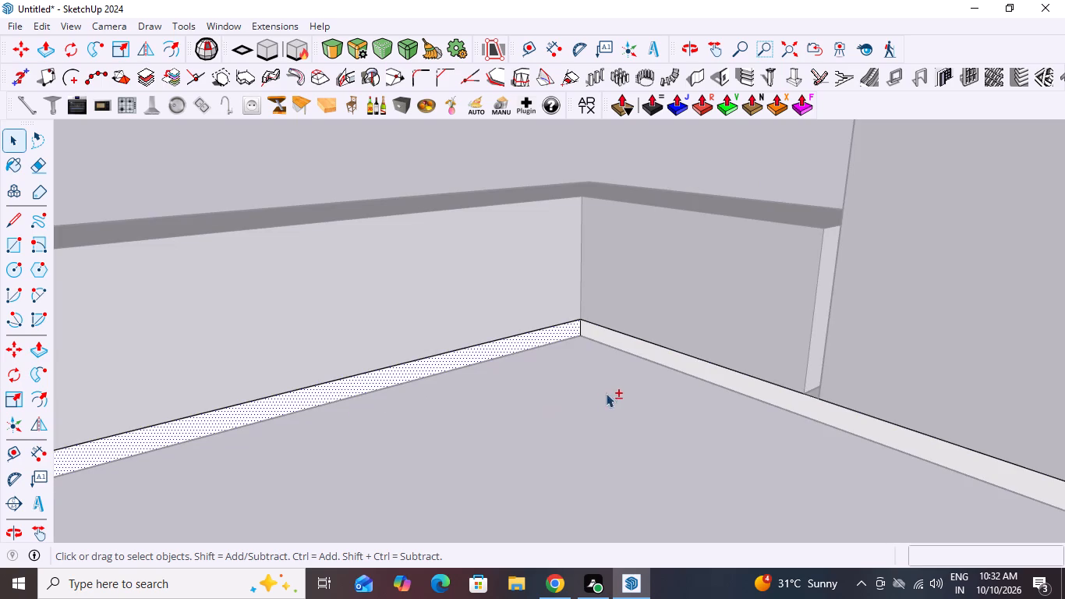
pyautogui.keyDown('shift'); pyautogui.click(693, 368); pyautogui.keyUp('shift')
pyautogui.keyDown('shift'); pyautogui.scroll(-4, 223, 331); pyautogui.keyUp('shift')
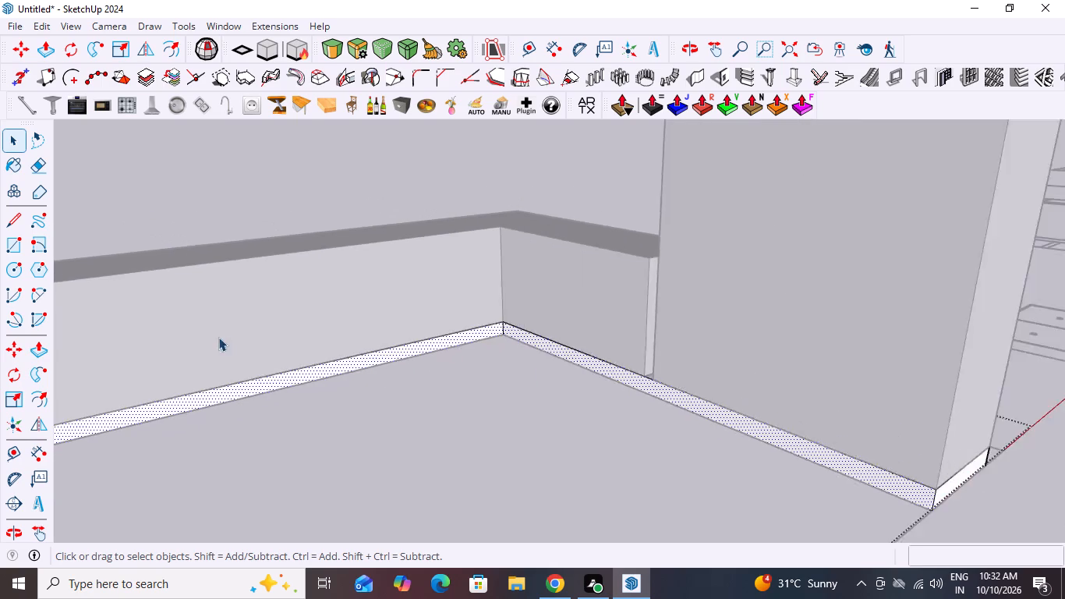
pyautogui.keyDown('shift'); pyautogui.scroll(-10, 218, 337); pyautogui.keyUp('shift')
pyautogui.press('p')
pyautogui.scroll(3, 459, 427)
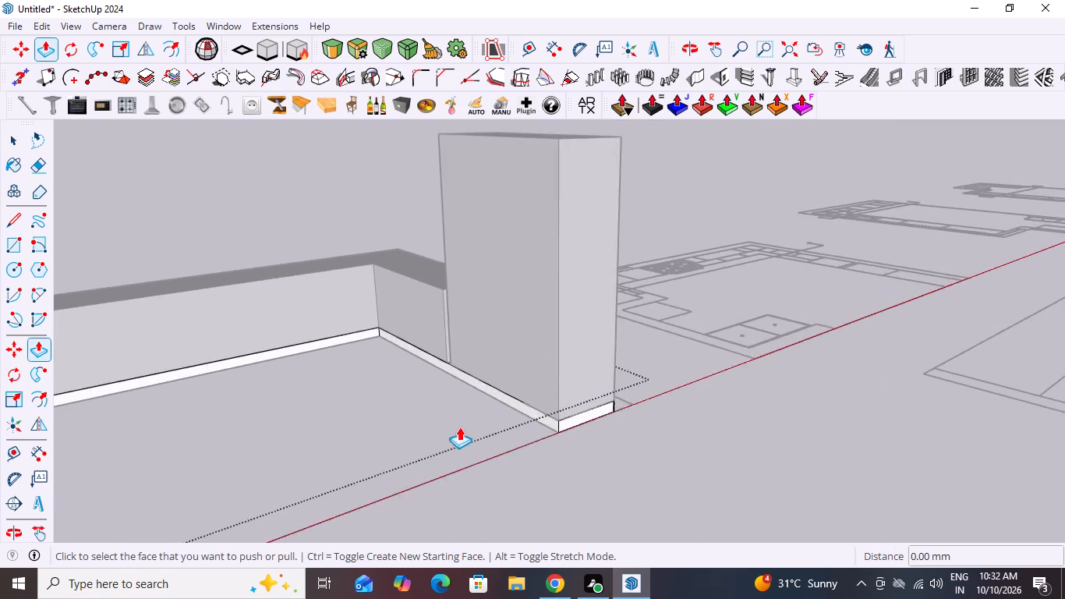
pyautogui.scroll(4, 459, 427)
pyautogui.click(511, 382)
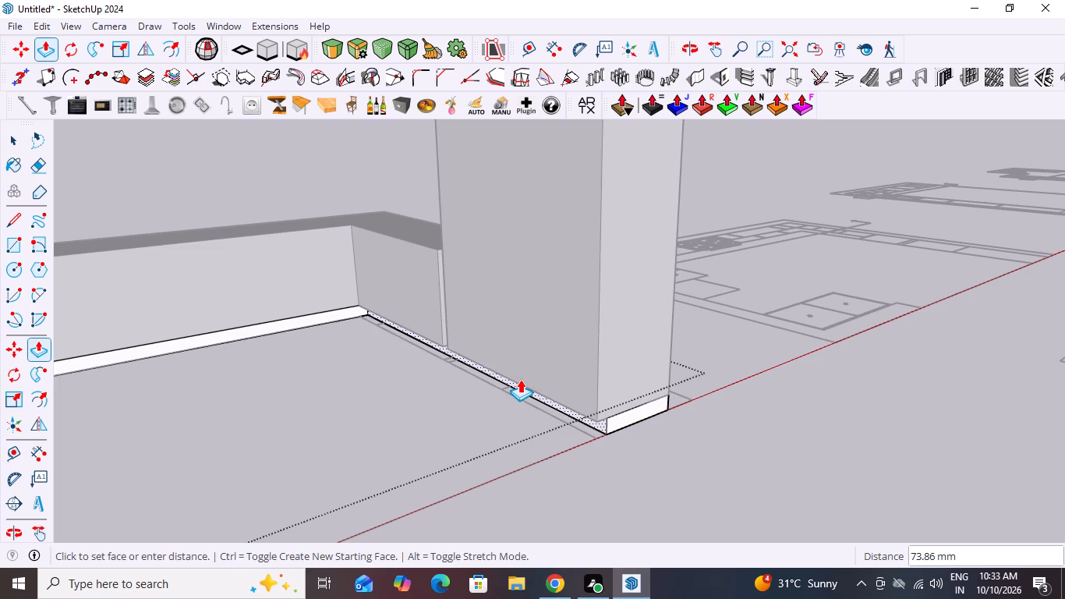
pyautogui.press('4')
pyautogui.press('0')
pyautogui.write('MM')
pyautogui.press('Return')
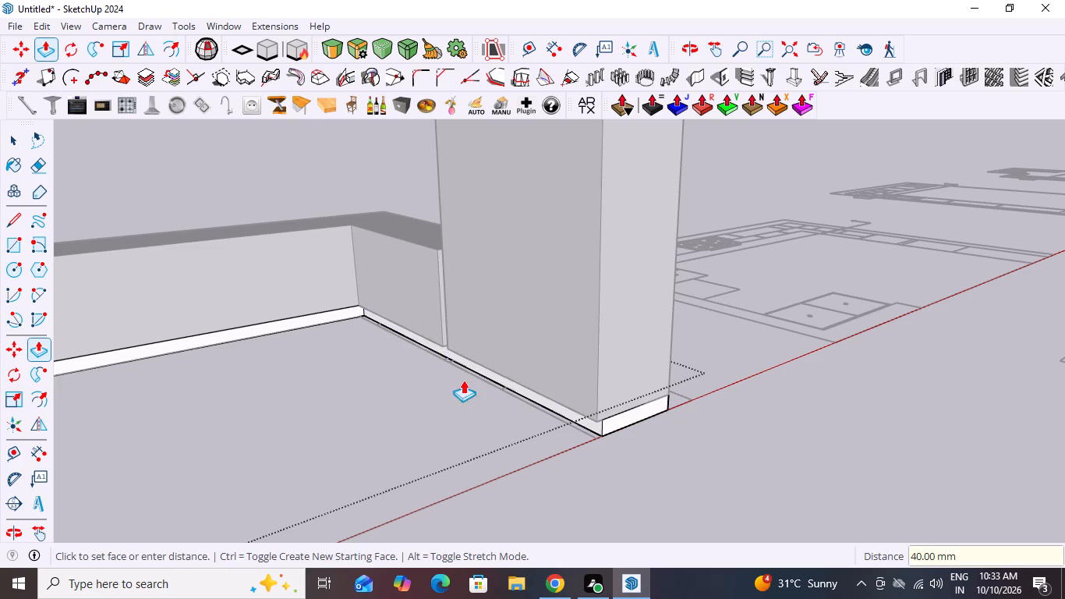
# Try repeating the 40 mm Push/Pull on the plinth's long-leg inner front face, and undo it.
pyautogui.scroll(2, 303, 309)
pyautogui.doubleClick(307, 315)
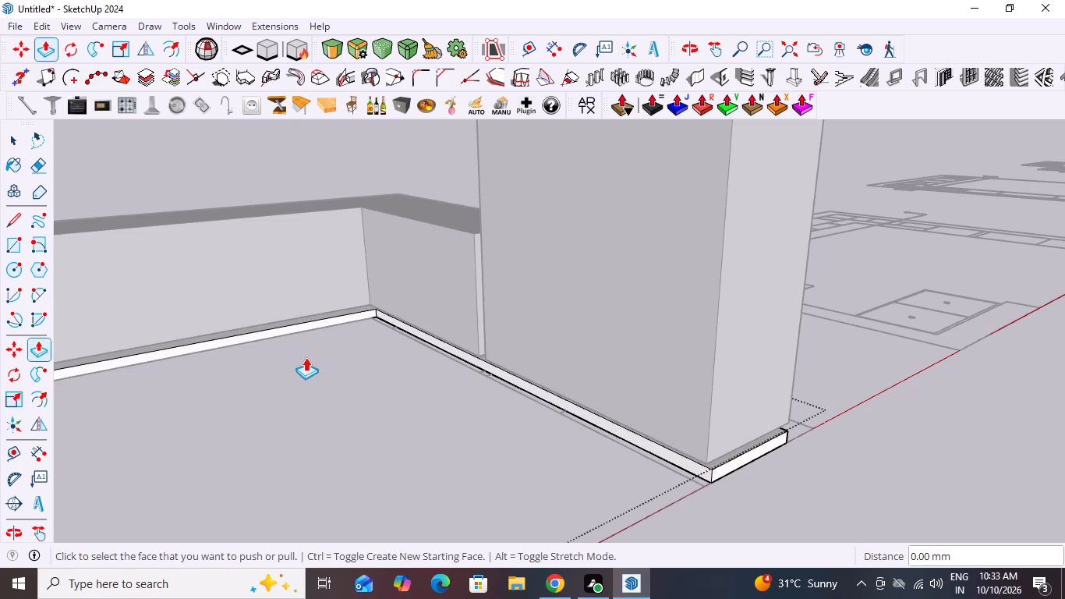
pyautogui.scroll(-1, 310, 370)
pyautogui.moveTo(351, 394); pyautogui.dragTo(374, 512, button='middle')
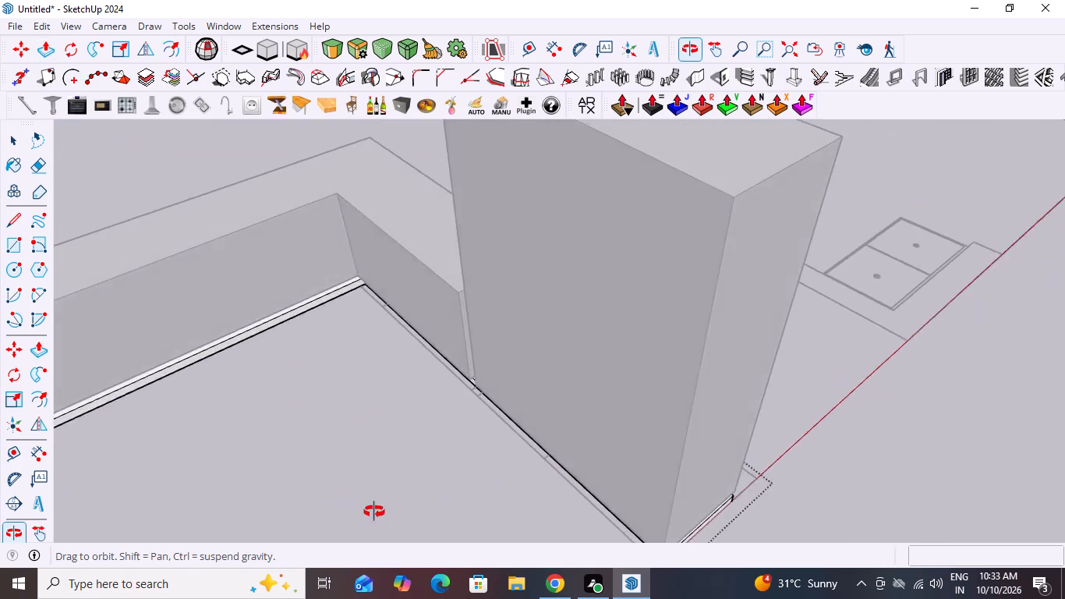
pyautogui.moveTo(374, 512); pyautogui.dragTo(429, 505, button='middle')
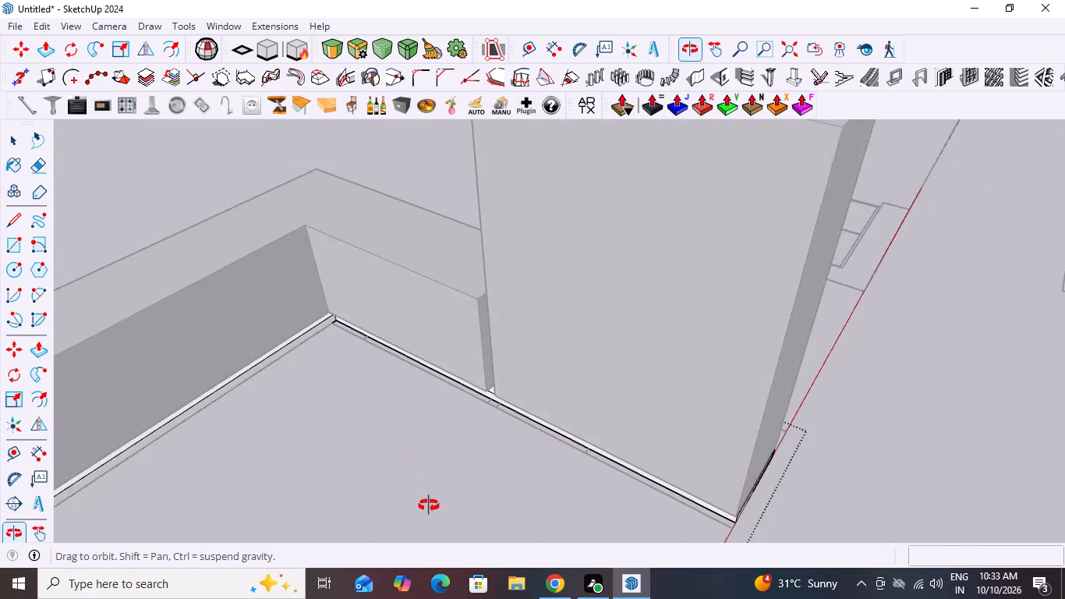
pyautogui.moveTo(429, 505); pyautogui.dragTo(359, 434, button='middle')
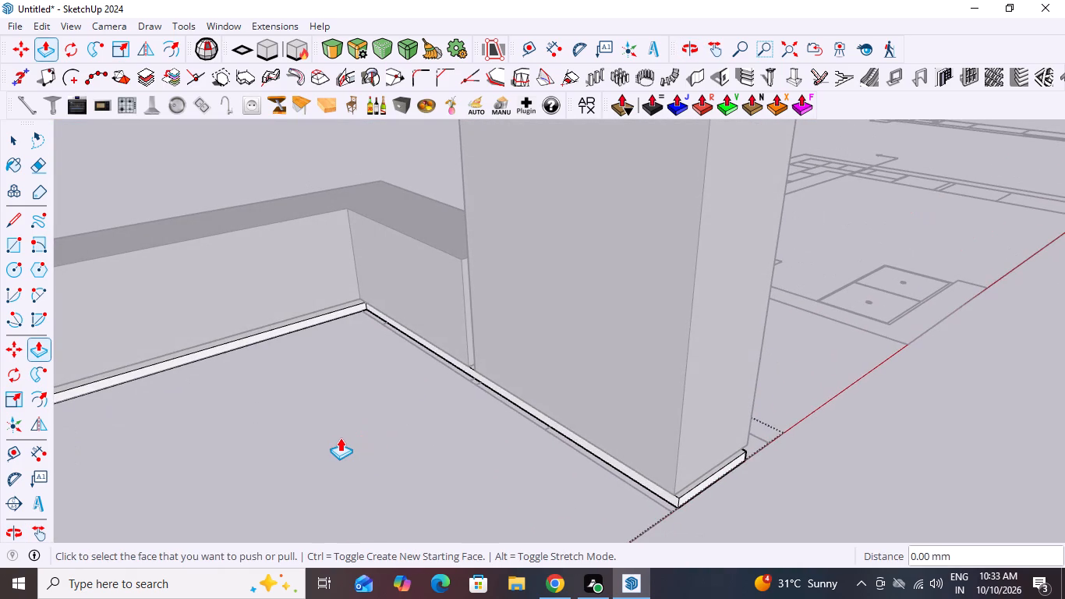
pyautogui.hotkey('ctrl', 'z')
# Push the plinth's long-leg inner front face back 40 mm under the L-shaped block and finish editing the plinth.
pyautogui.scroll(2, 275, 285)
pyautogui.scroll(3, 321, 368)
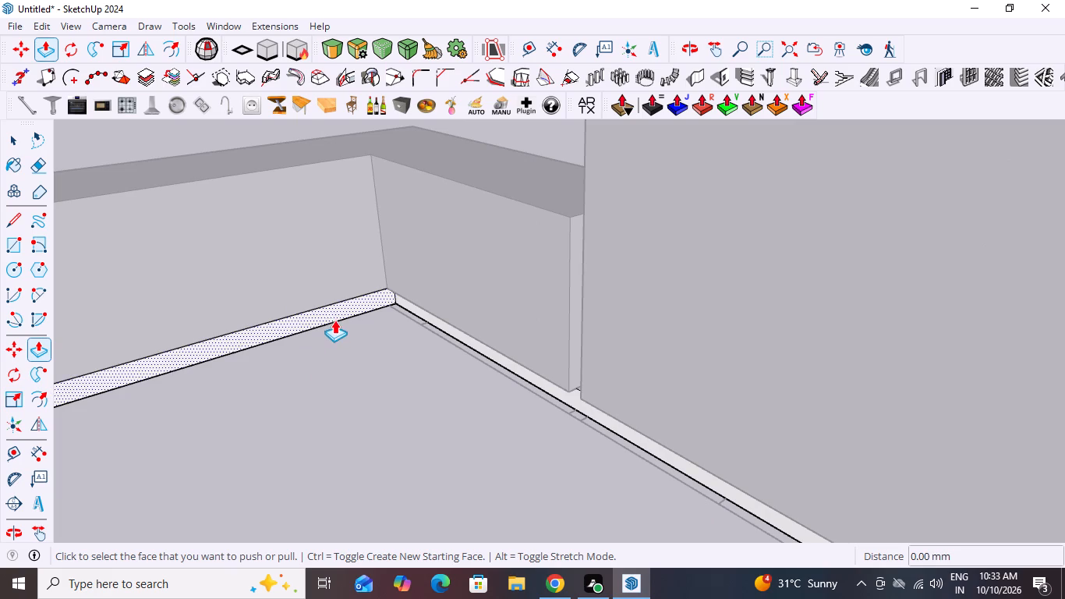
pyautogui.click(288, 330)
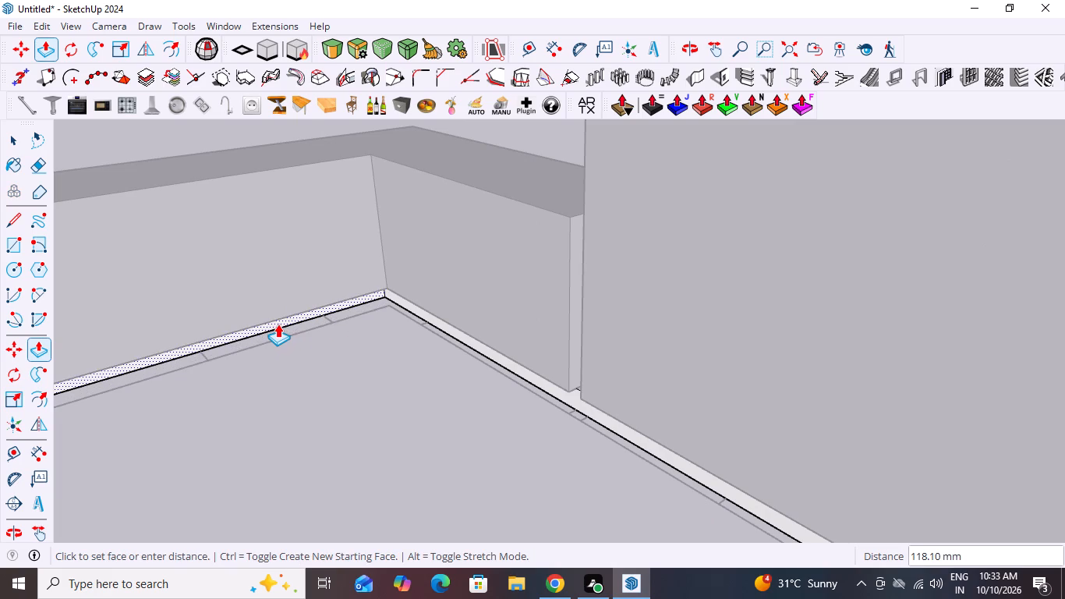
pyautogui.write('40')
pyautogui.write('MM')
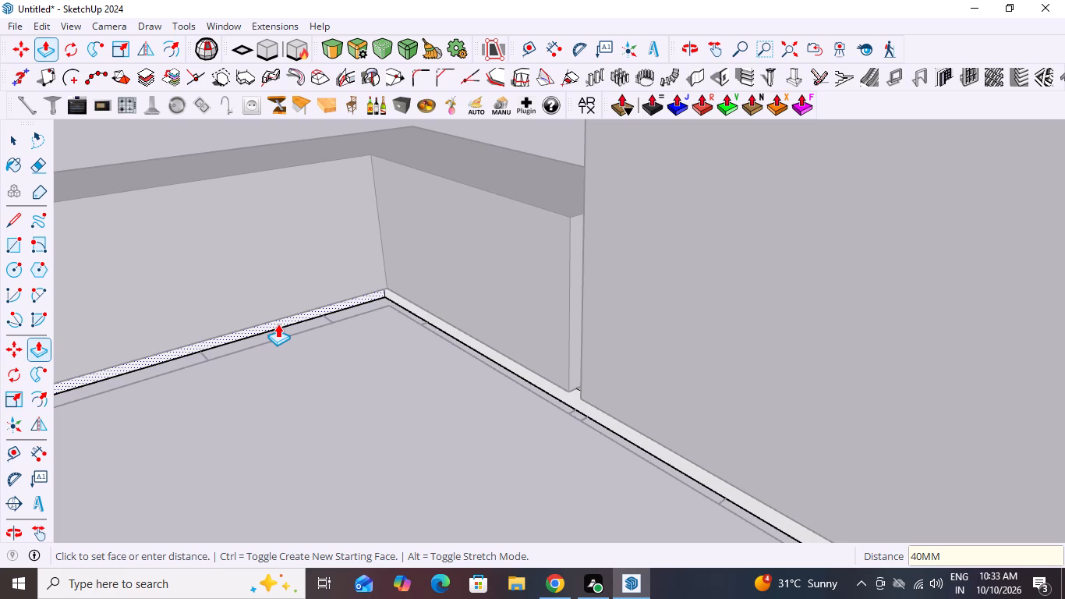
pyautogui.press('Return')
pyautogui.scroll(-6, 367, 399)
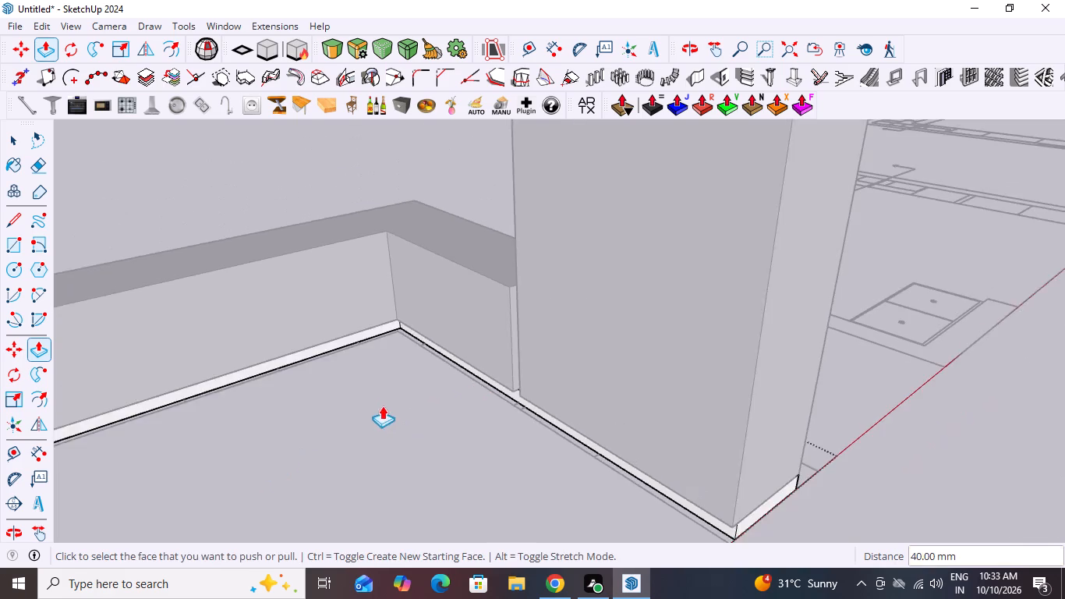
pyautogui.moveTo(384, 410); pyautogui.dragTo(407, 525, button='middle')
pyautogui.scroll(18, 354, 331)
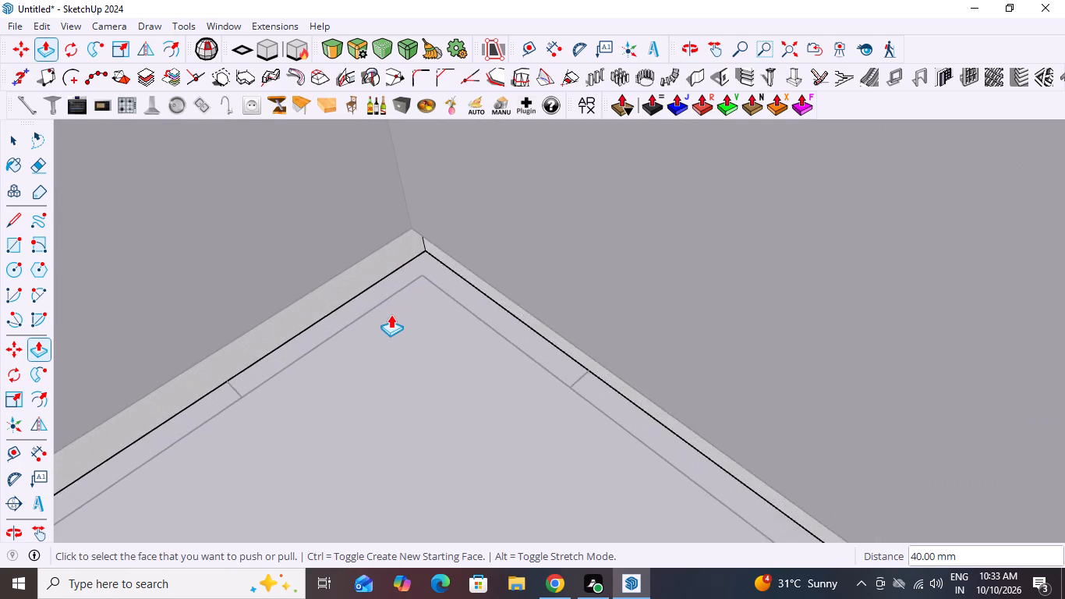
pyautogui.scroll(4, 391, 314)
pyautogui.scroll(-6, 391, 316)
pyautogui.press('space')
pyautogui.press('space')
pyautogui.scroll(-7, 362, 332)
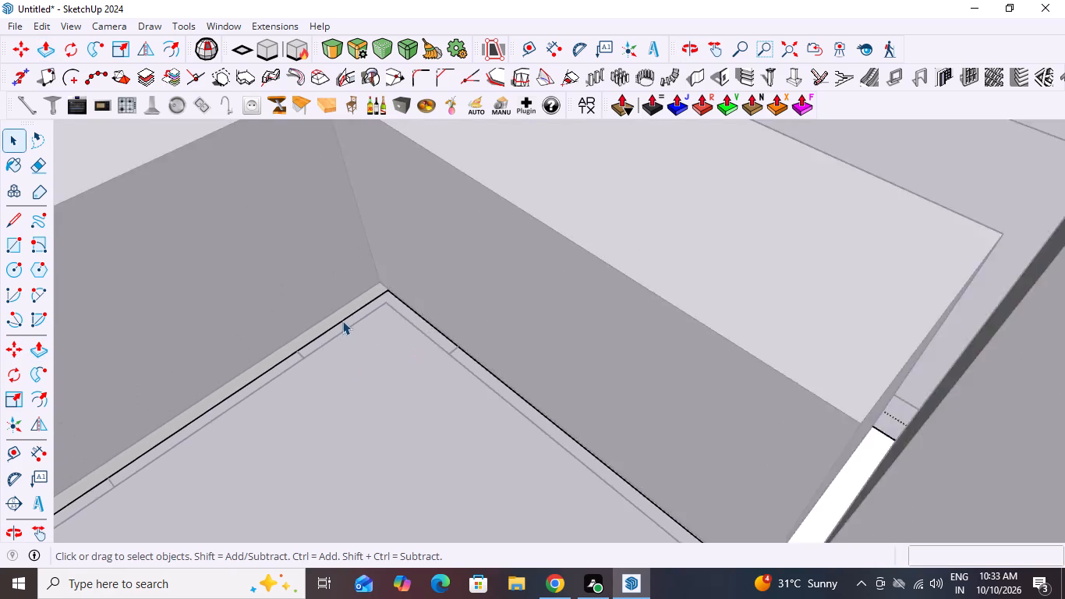
pyautogui.scroll(-19, 342, 321)
pyautogui.moveTo(430, 399); pyautogui.dragTo(260, 349, button='middle')
pyautogui.doubleClick(384, 176)
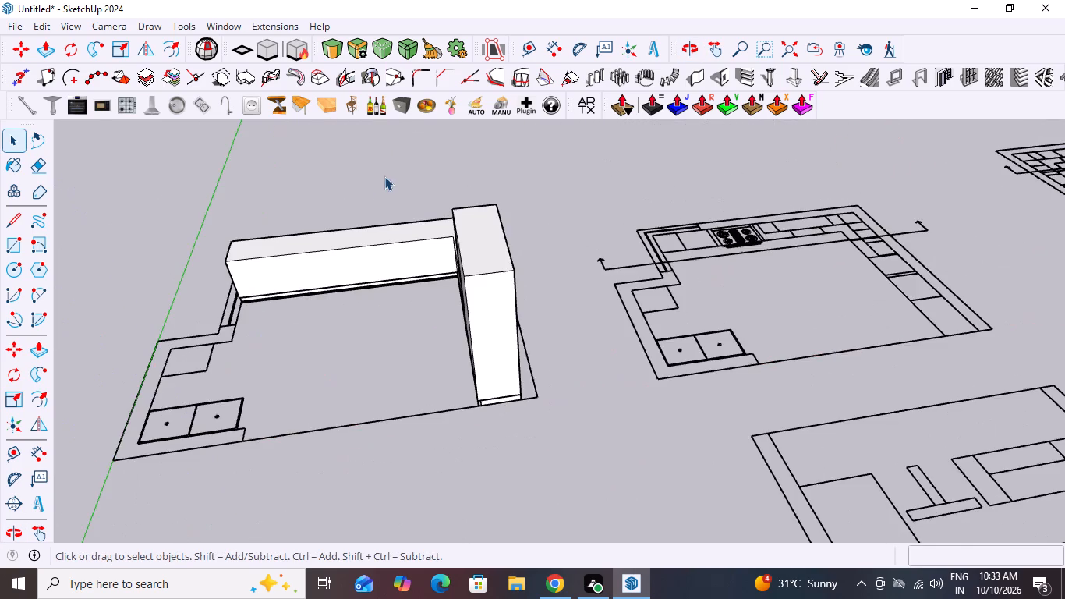
# Examine the plinth's recess beneath the L-shaped and tall blocks at both ends and the inner corner.
pyautogui.scroll(6, 339, 317)
pyautogui.moveTo(411, 278); pyautogui.dragTo(583, 207, button='middle')
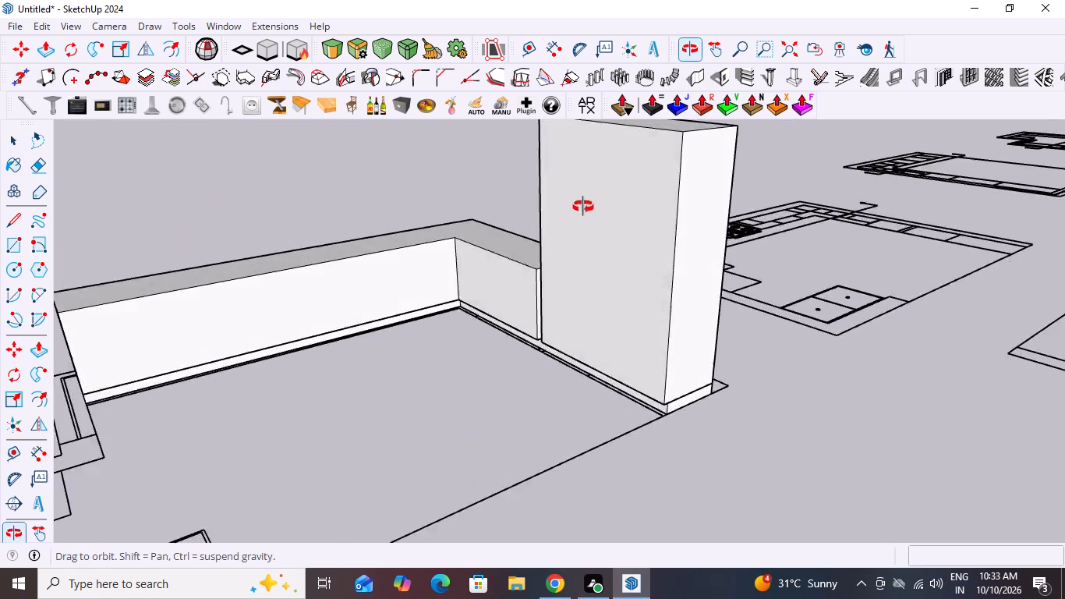
pyautogui.moveTo(583, 207); pyautogui.dragTo(642, 244, button='middle')
pyautogui.scroll(4, 709, 411)
pyautogui.moveTo(586, 393); pyautogui.dragTo(393, 368, button='middle')
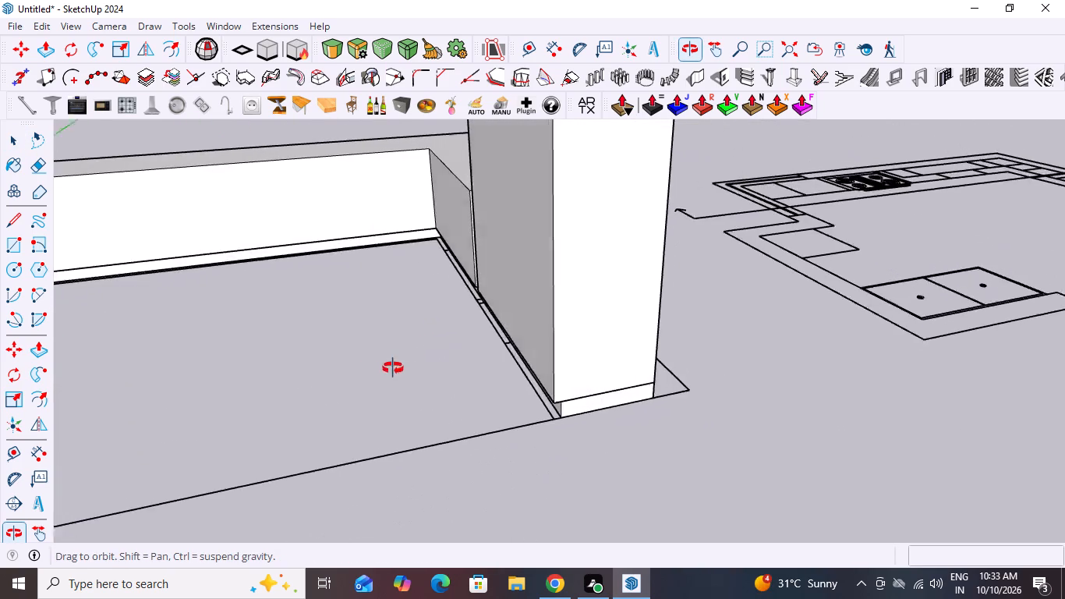
pyautogui.moveTo(393, 368); pyautogui.dragTo(436, 439, button='middle')
pyautogui.scroll(-4, 400, 474)
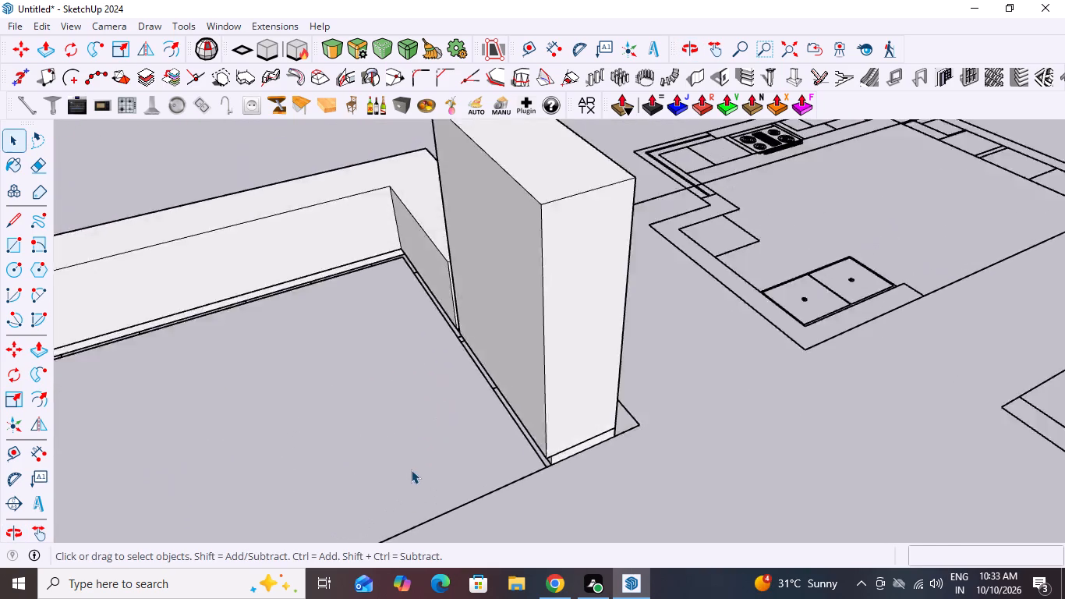
pyautogui.scroll(-4, 411, 470)
pyautogui.scroll(-1, 220, 344)
pyautogui.scroll(7, 315, 415)
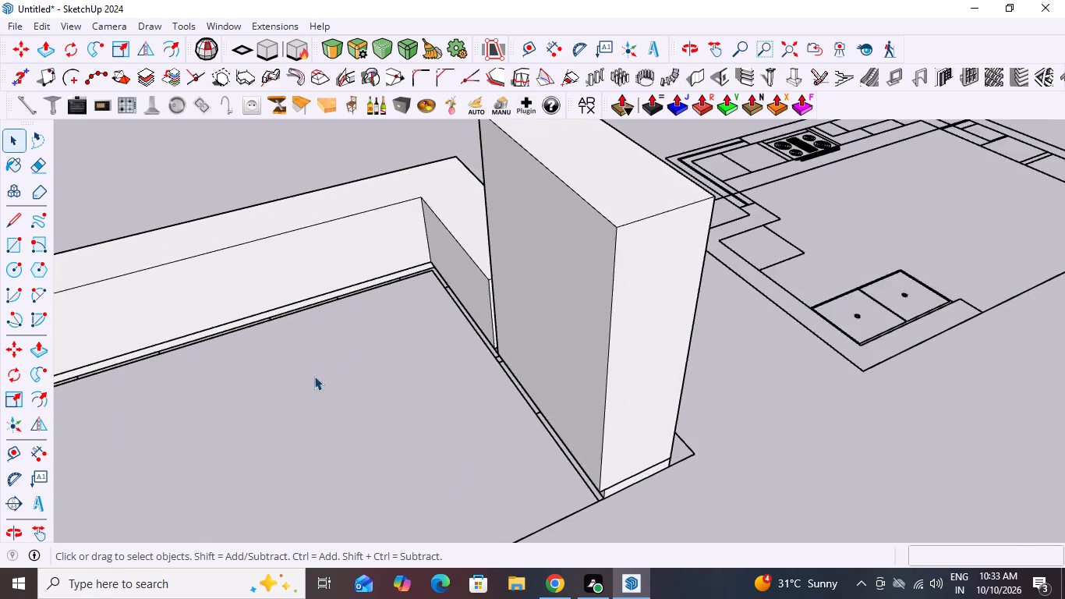
pyautogui.scroll(-7, 383, 359)
pyautogui.moveTo(214, 377); pyautogui.dragTo(218, 236, button='middle')
pyautogui.scroll(11, 154, 395)
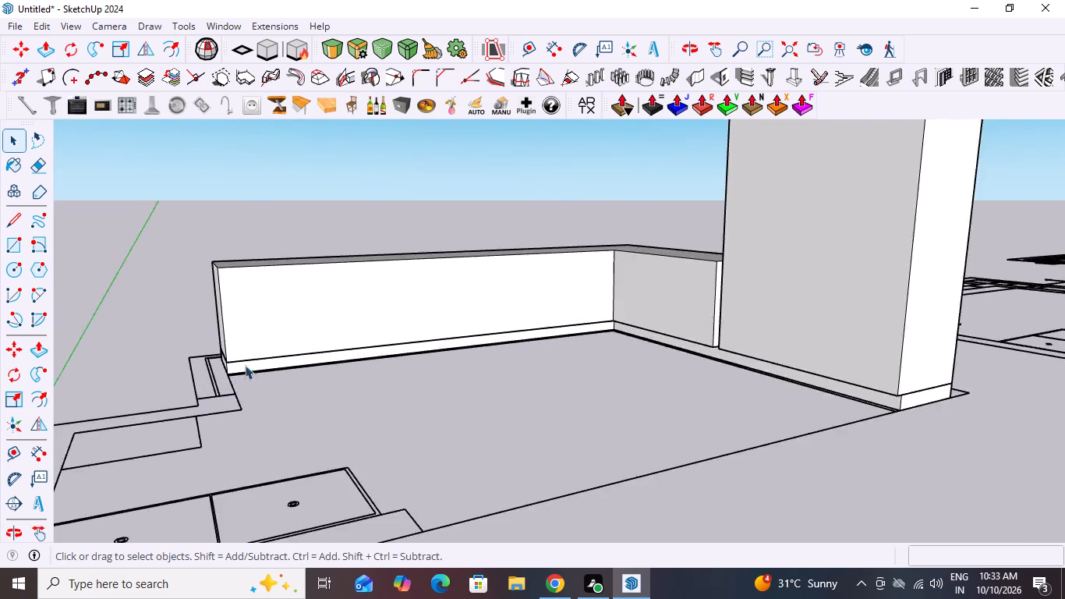
pyautogui.scroll(13, 245, 365)
pyautogui.moveTo(217, 377); pyautogui.dragTo(317, 404, button='middle')
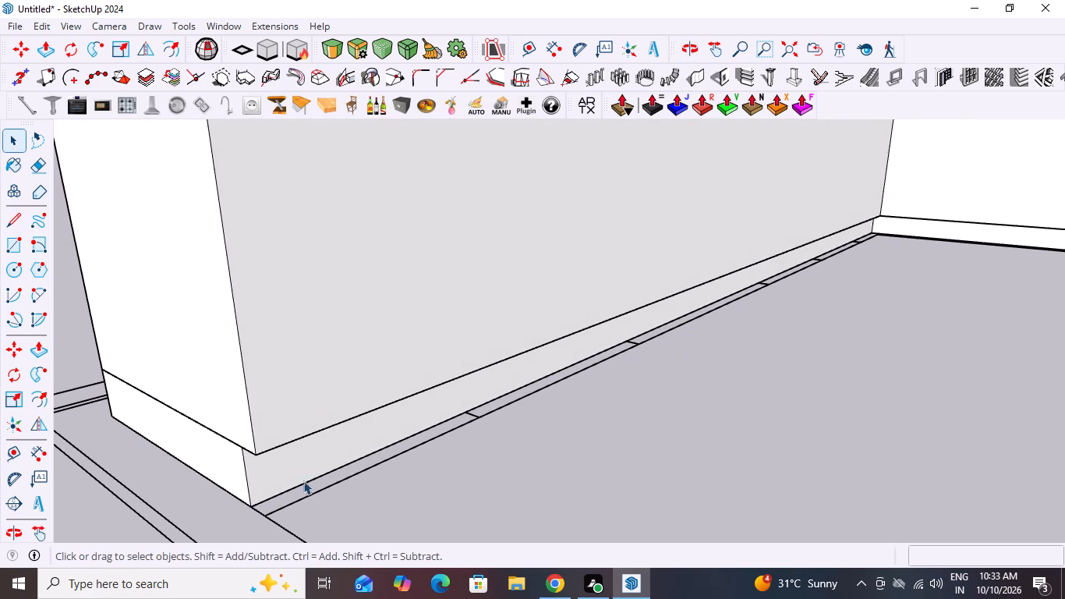
pyautogui.scroll(-14, 90, 438)
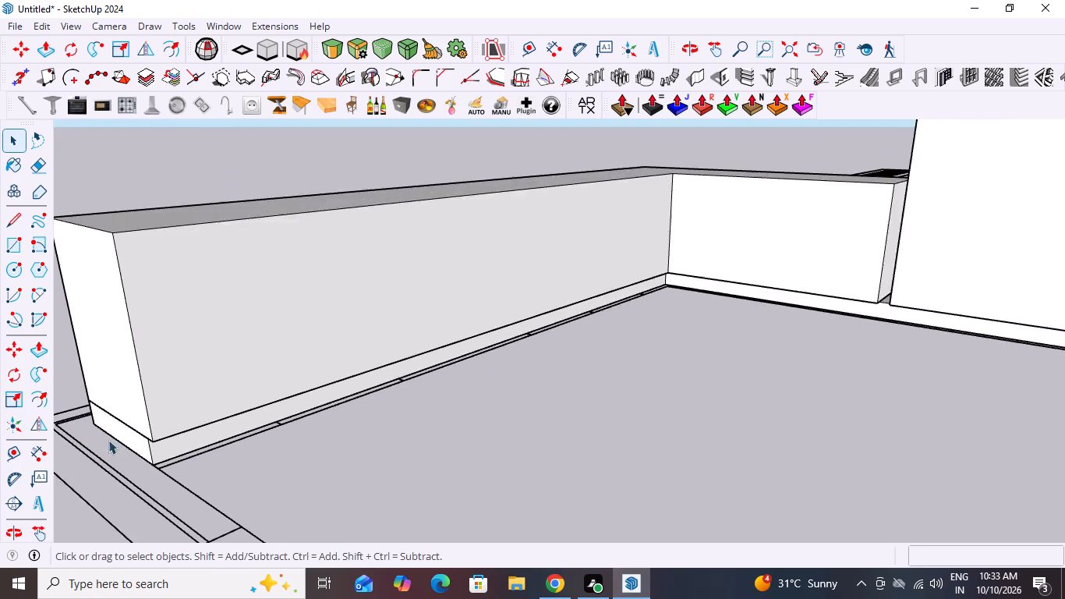
pyautogui.scroll(-8, 108, 440)
pyautogui.scroll(1, 236, 468)
pyautogui.scroll(-3, 434, 431)
pyautogui.scroll(2, 458, 466)
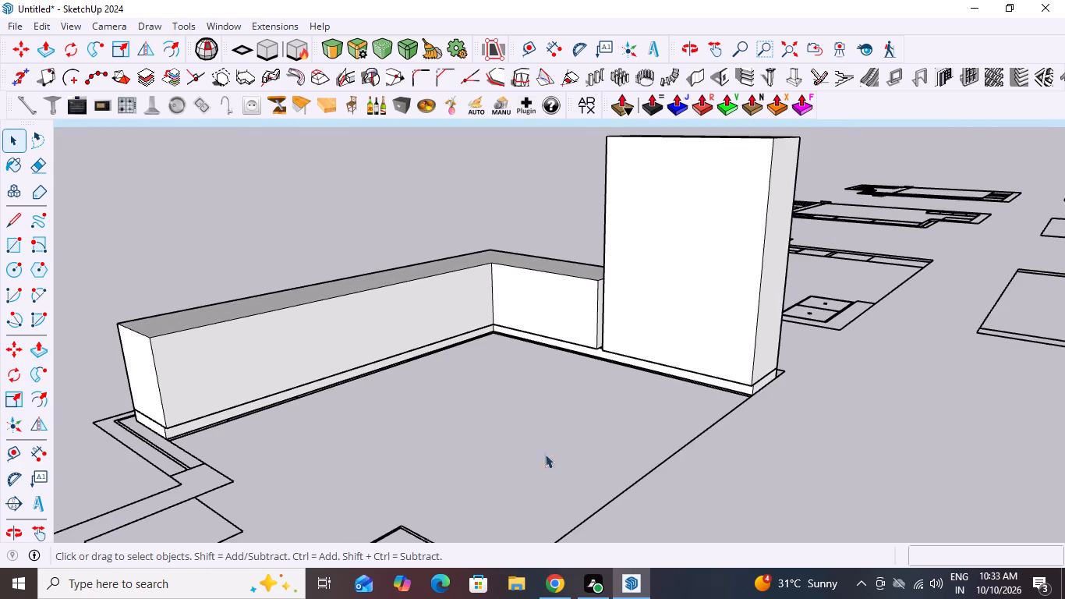
pyautogui.moveTo(655, 434); pyautogui.dragTo(545, 457, button='middle')
pyautogui.scroll(3, 762, 416)
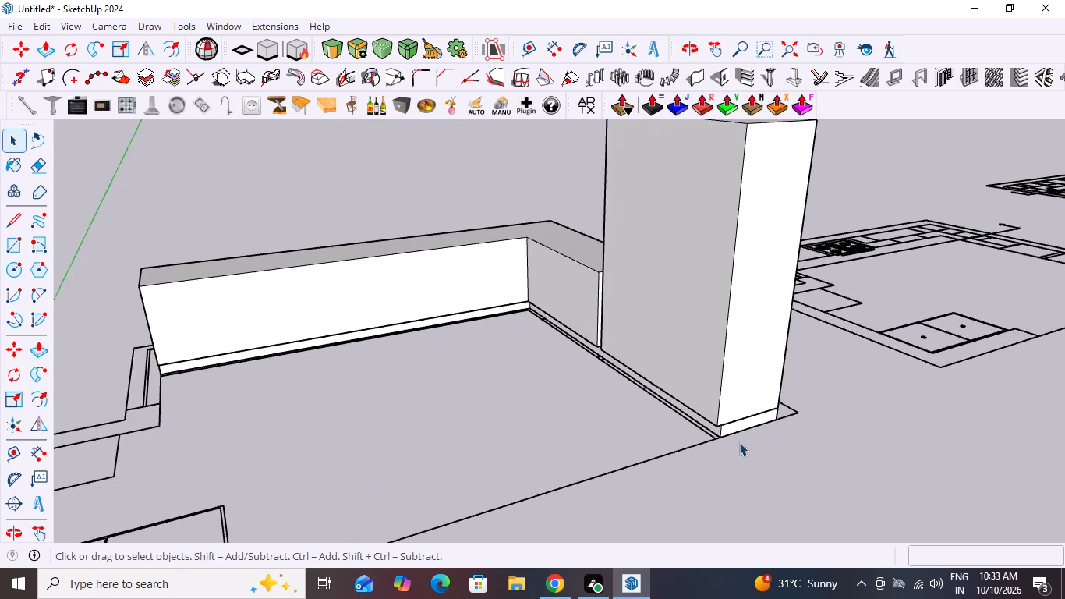
pyautogui.scroll(8, 739, 442)
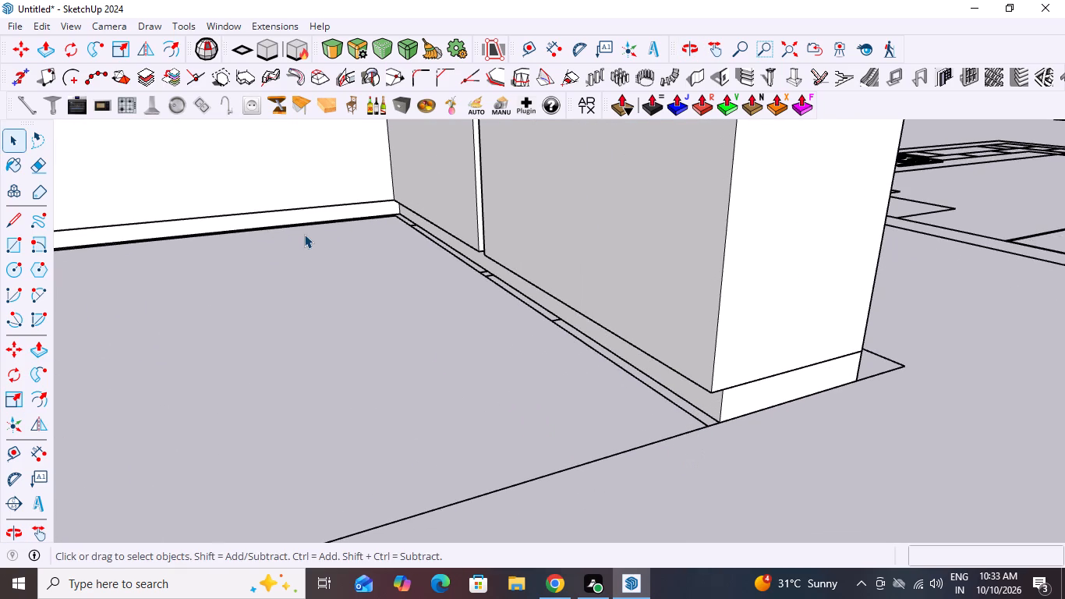
pyautogui.scroll(-11, 540, 322)
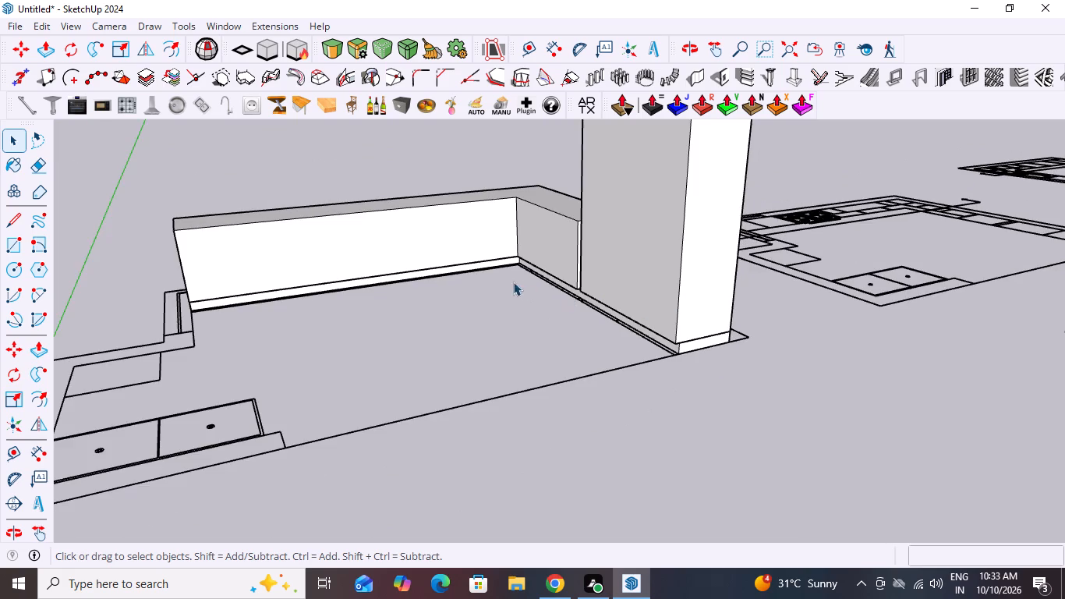
pyautogui.moveTo(504, 299); pyautogui.dragTo(497, 390, button='middle')
pyautogui.scroll(-7, 497, 384)
pyautogui.scroll(3, 474, 321)
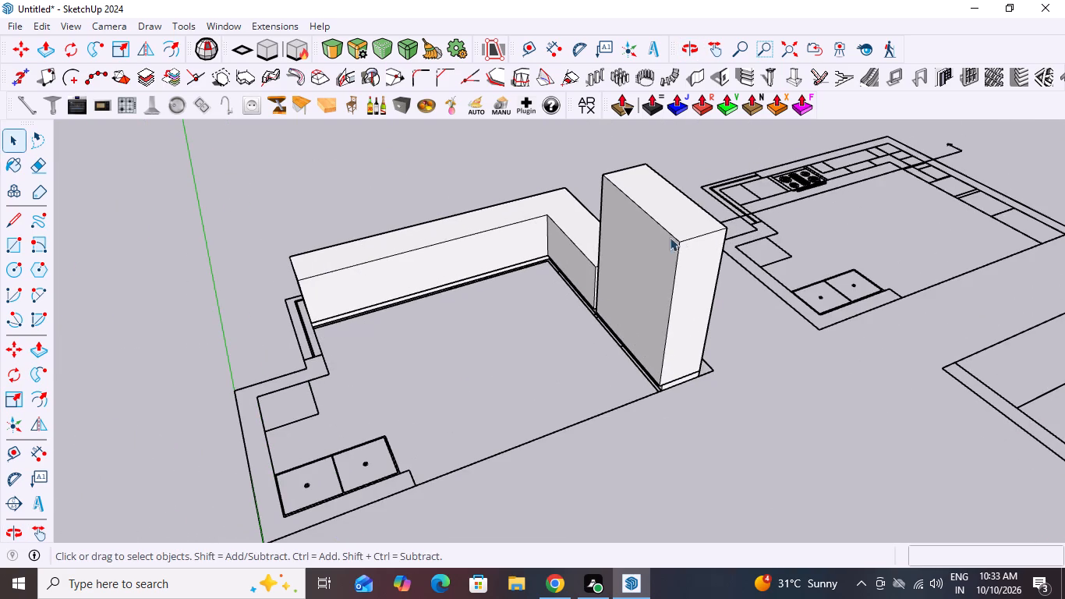
pyautogui.scroll(7, 496, 296)
pyautogui.scroll(-2, 426, 277)
pyautogui.scroll(9, 458, 319)
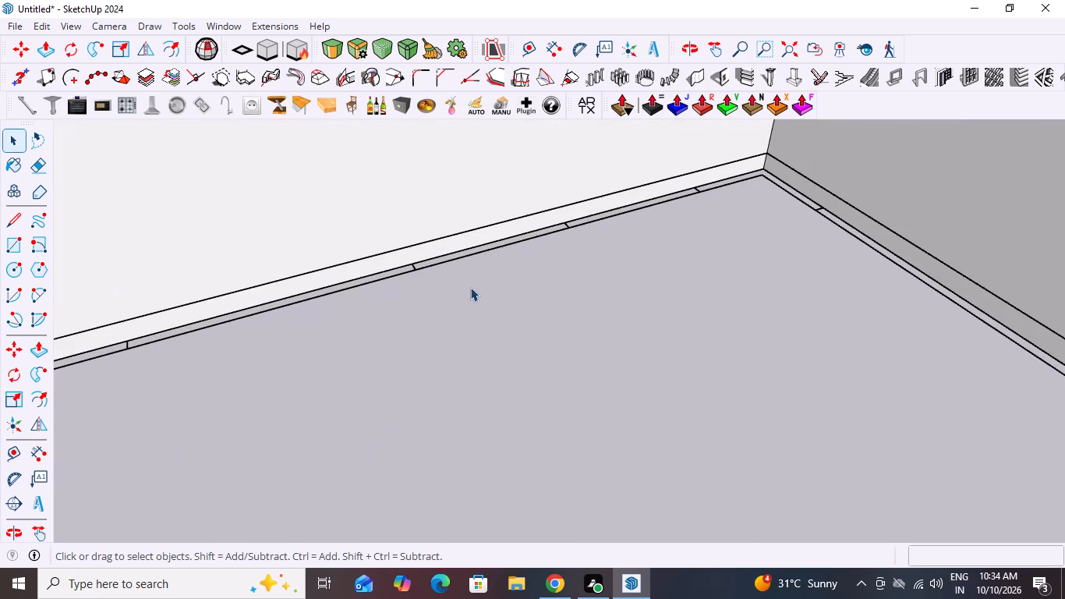
pyautogui.scroll(-14, 568, 244)
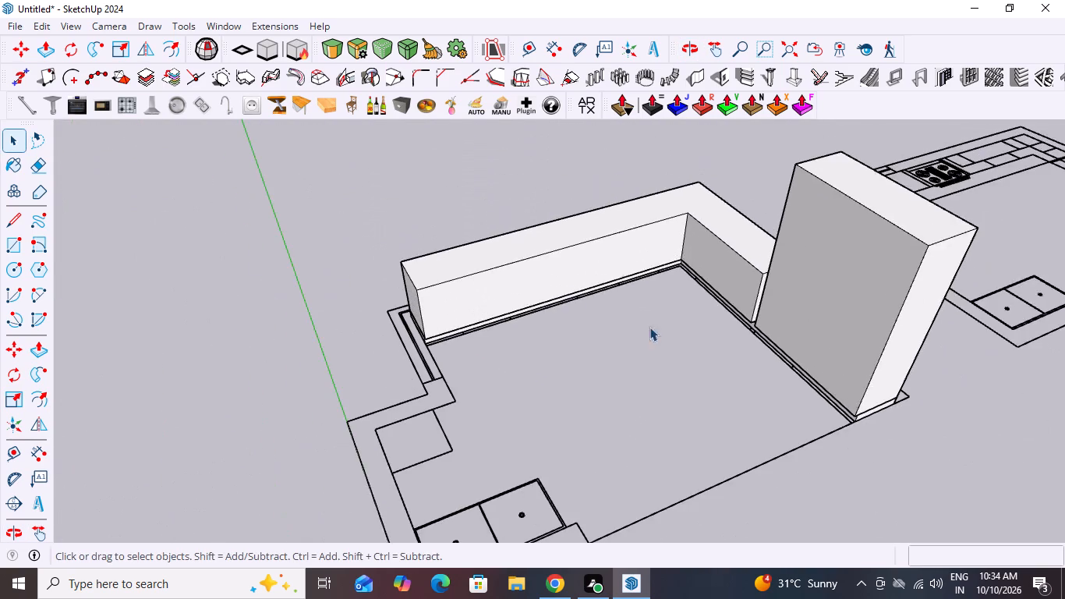
# Open the raised L-shaped block for editing and select its top face with its bounding edges.
pyautogui.moveTo(554, 291); pyautogui.dragTo(518, 233, button='middle')
pyautogui.scroll(2, 518, 233)
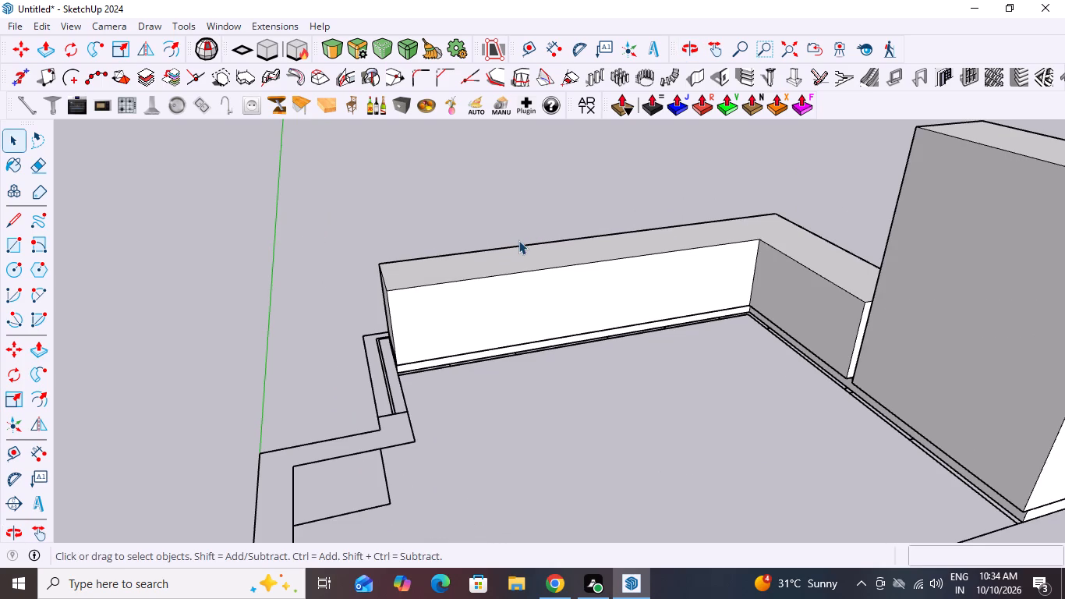
pyautogui.scroll(-3, 586, 335)
pyautogui.scroll(3, 663, 294)
pyautogui.moveTo(662, 294); pyautogui.dragTo(653, 350, button='middle')
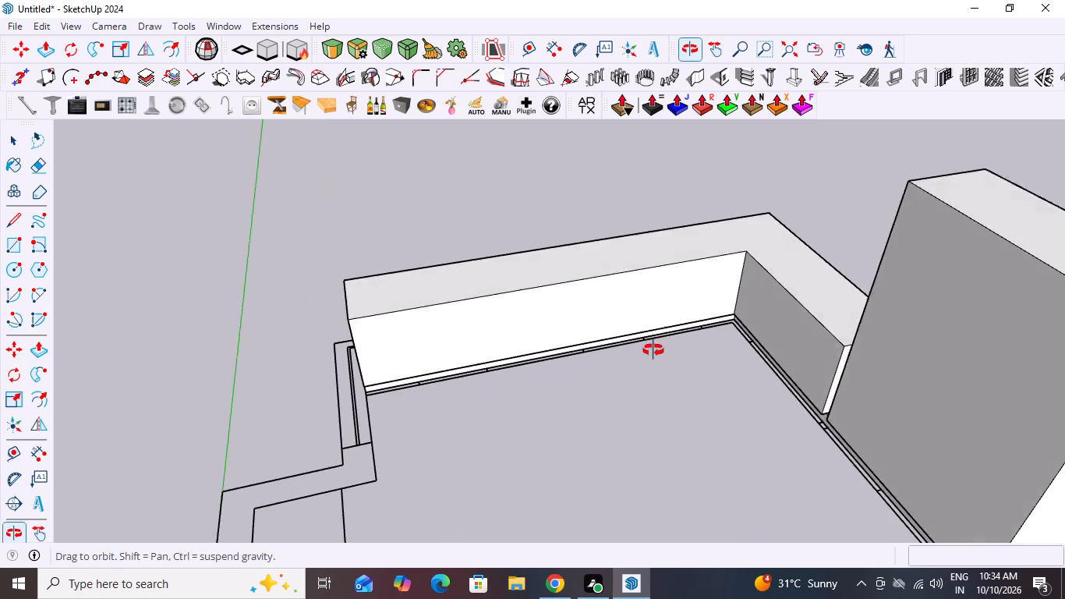
pyautogui.moveTo(653, 350); pyautogui.dragTo(657, 355, button='middle')
pyautogui.scroll(4, 589, 265)
pyautogui.tripleClick(589, 268)
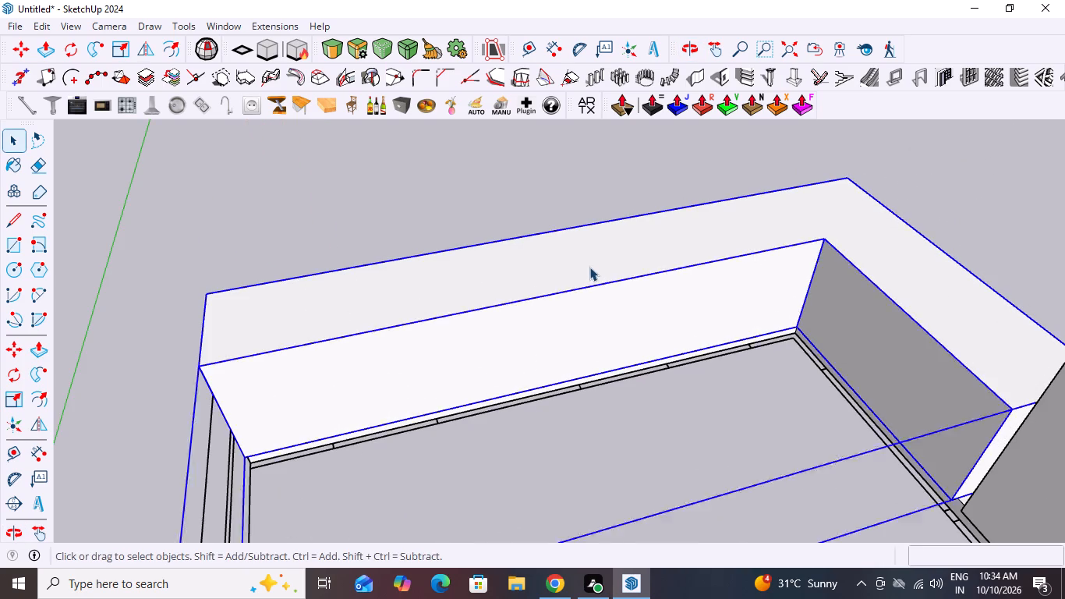
pyautogui.tripleClick(591, 266)
pyautogui.doubleClick(591, 266)
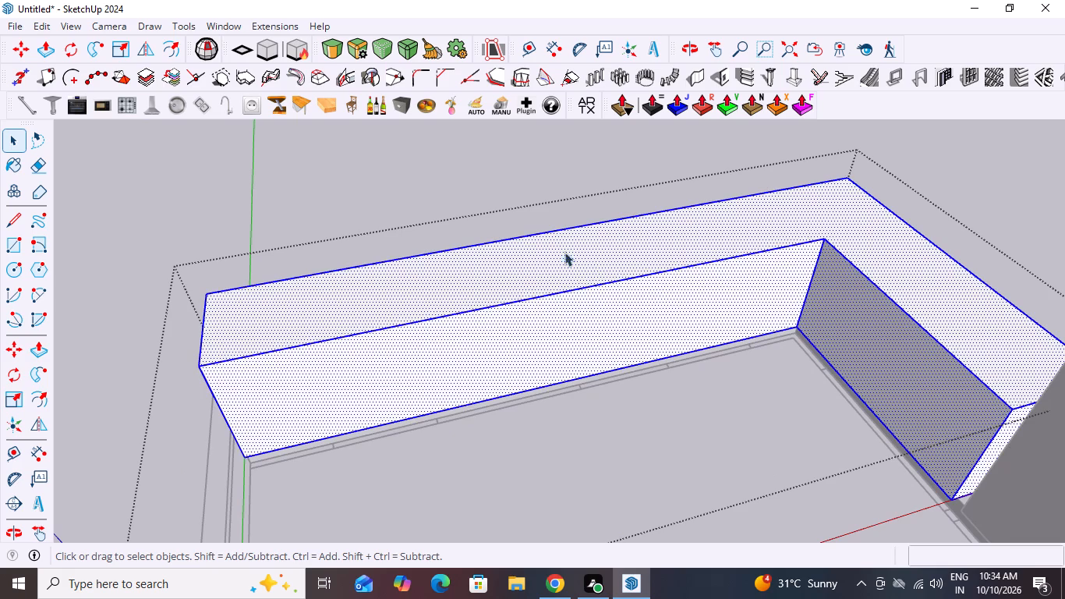
pyautogui.doubleClick(550, 263)
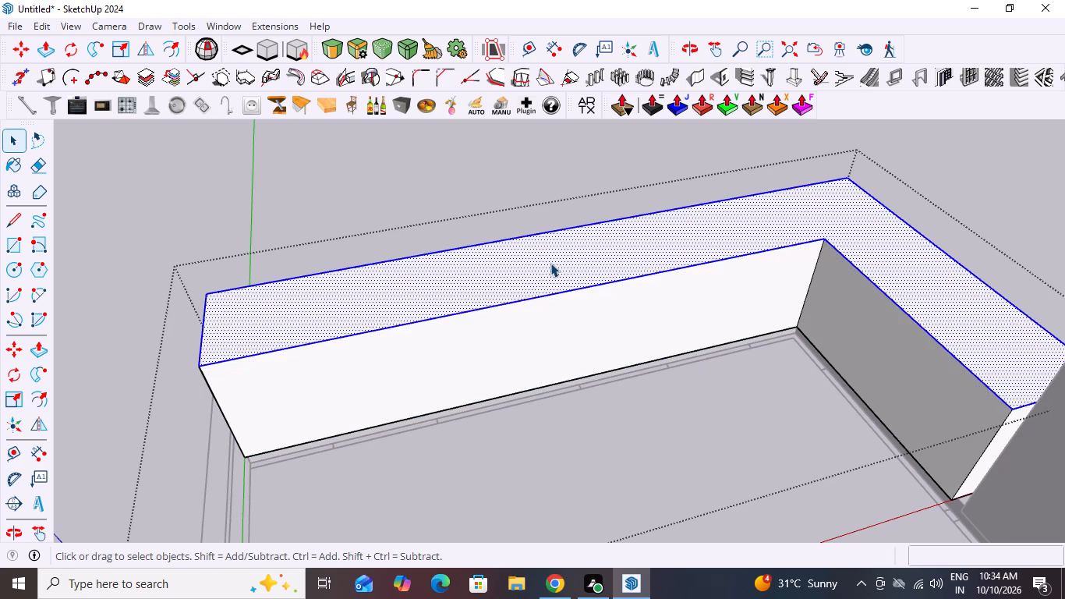
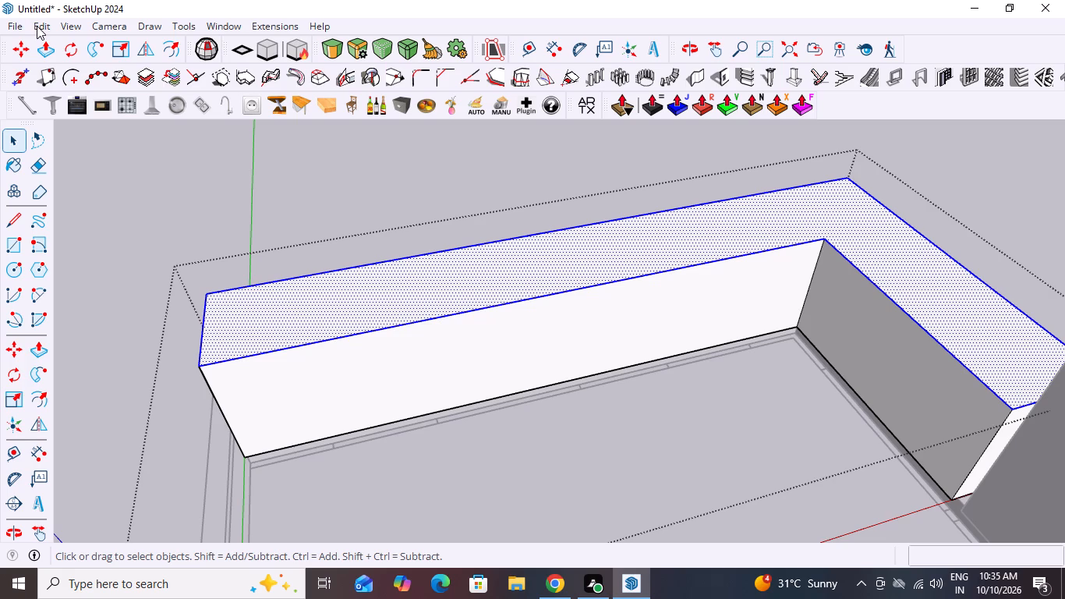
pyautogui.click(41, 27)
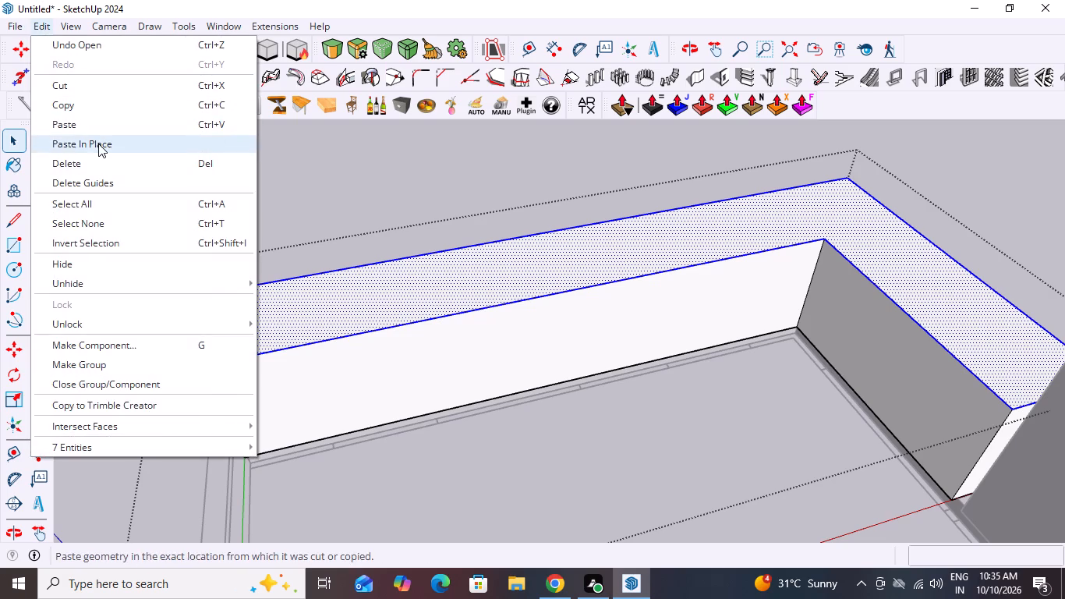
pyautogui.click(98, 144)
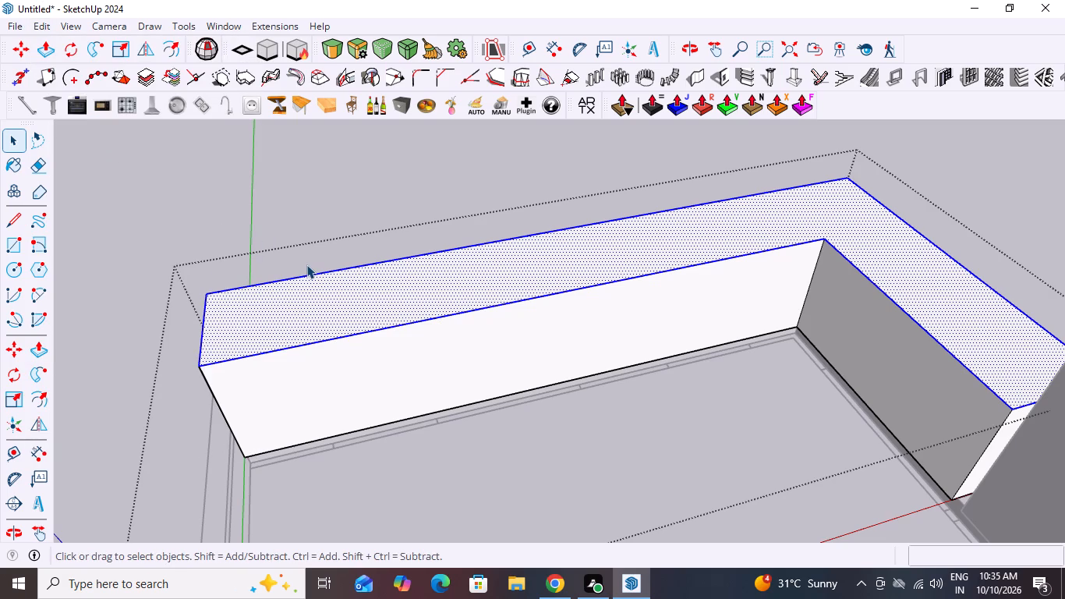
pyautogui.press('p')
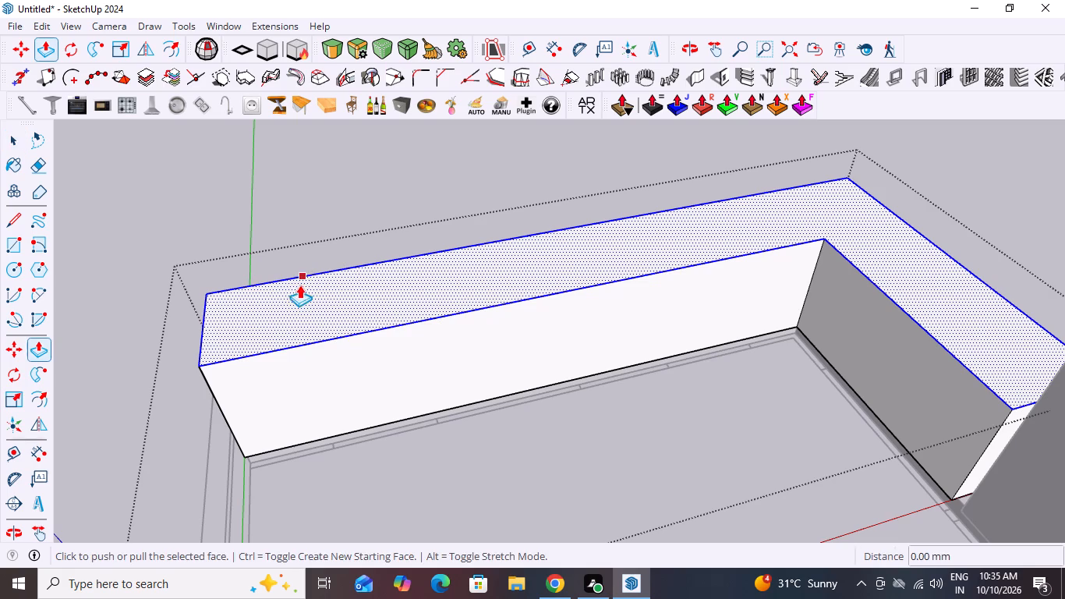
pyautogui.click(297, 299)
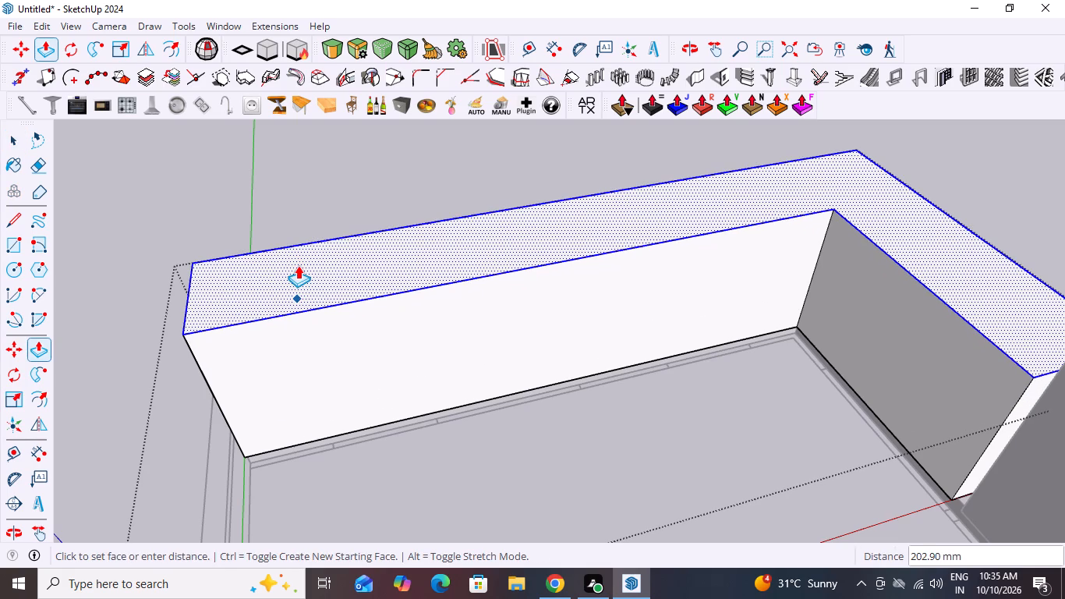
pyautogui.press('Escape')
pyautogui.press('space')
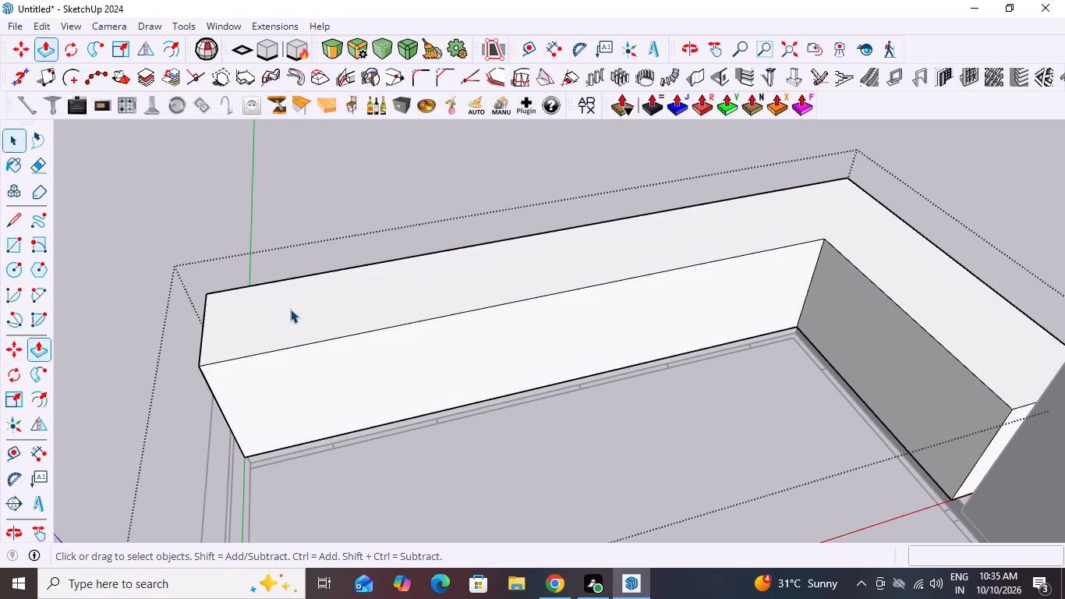
# Reselect the L-shaped block's top face with its edges, copy it, and make the selection a nested group.
pyautogui.doubleClick(294, 312)
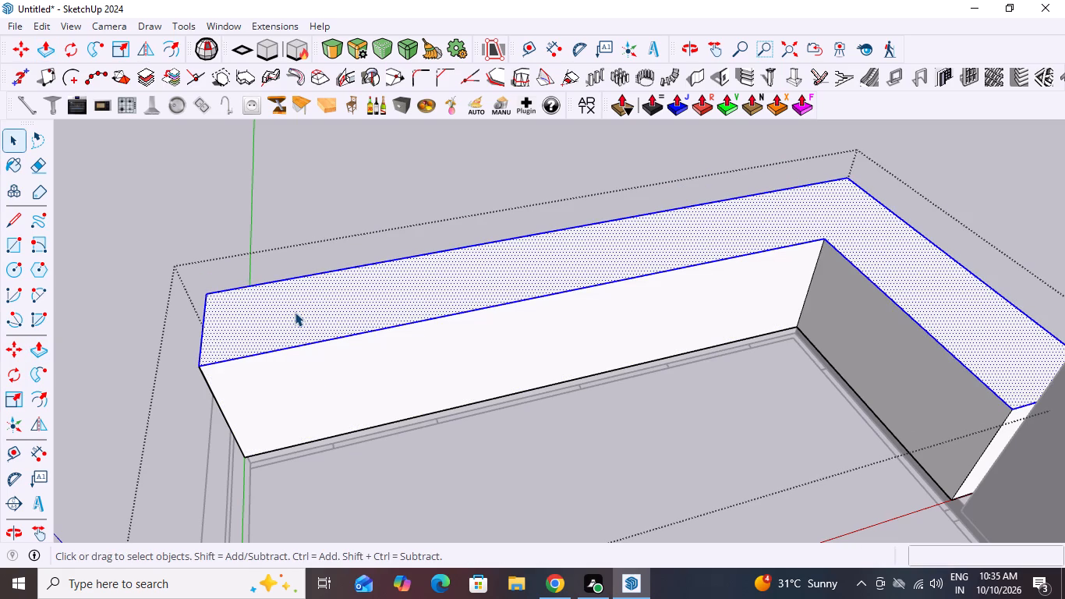
pyautogui.doubleClick(295, 312)
pyautogui.hotkey('ctrl', 'c')
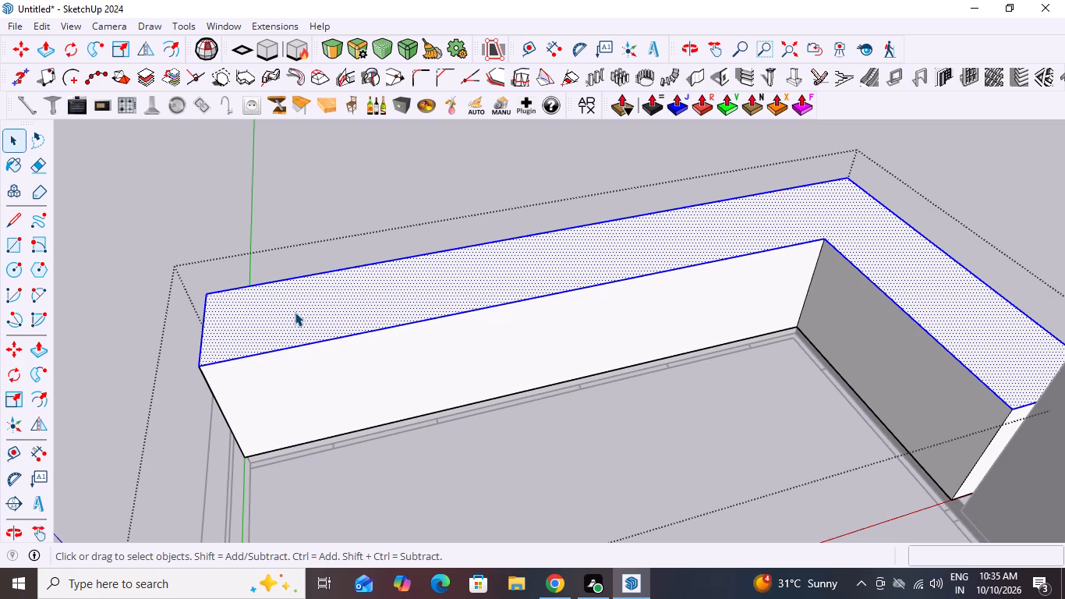
pyautogui.rightClick(292, 314)
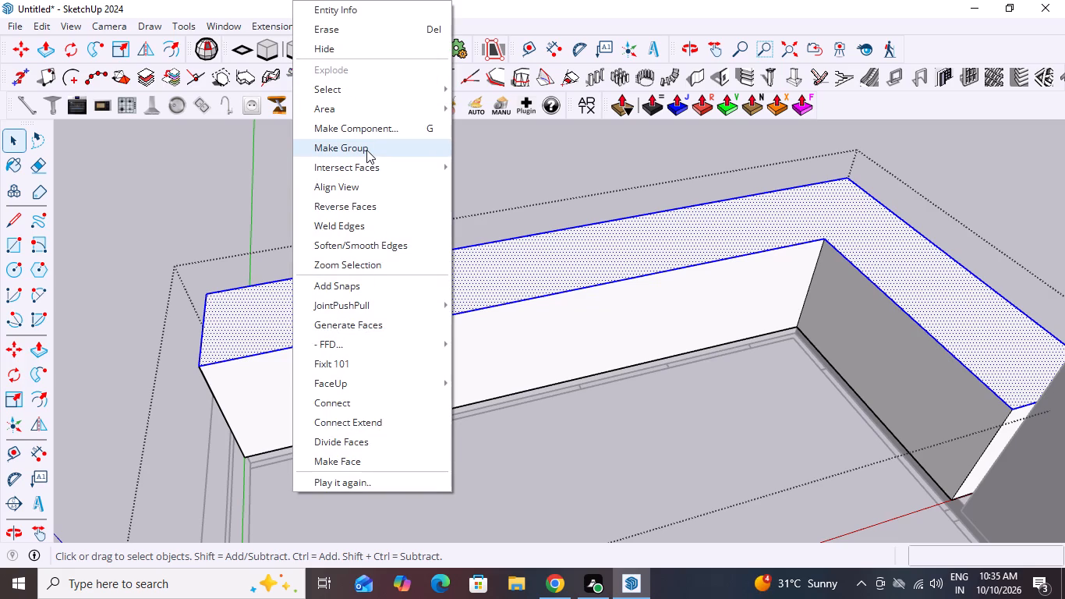
pyautogui.click(366, 148)
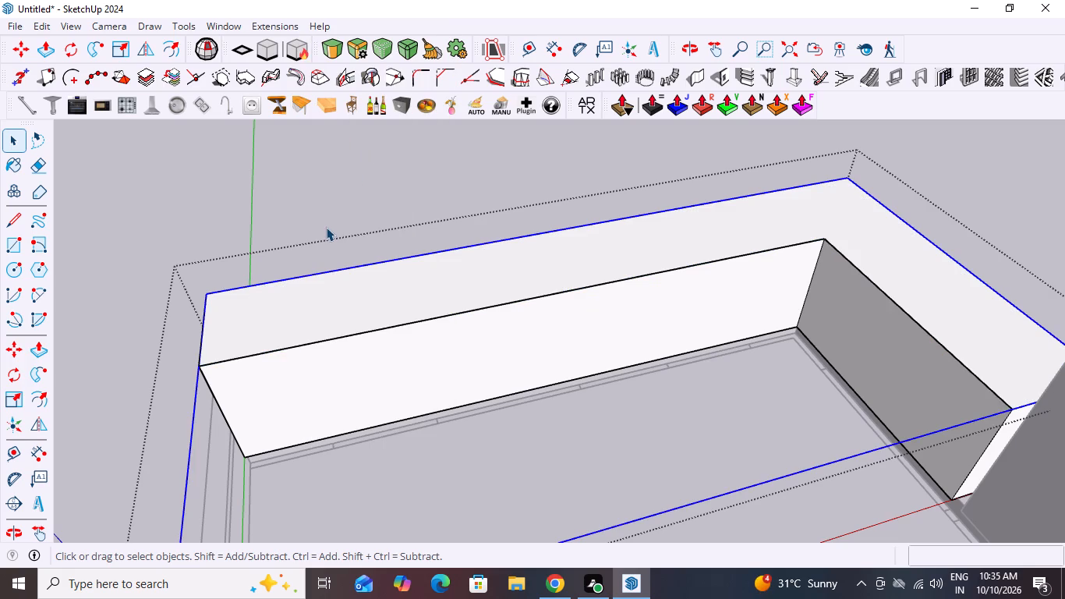
# Open the nested top-face group and Push/Pull its L-shaped face up 60 mm into a countertop slab.
pyautogui.scroll(-4, 326, 233)
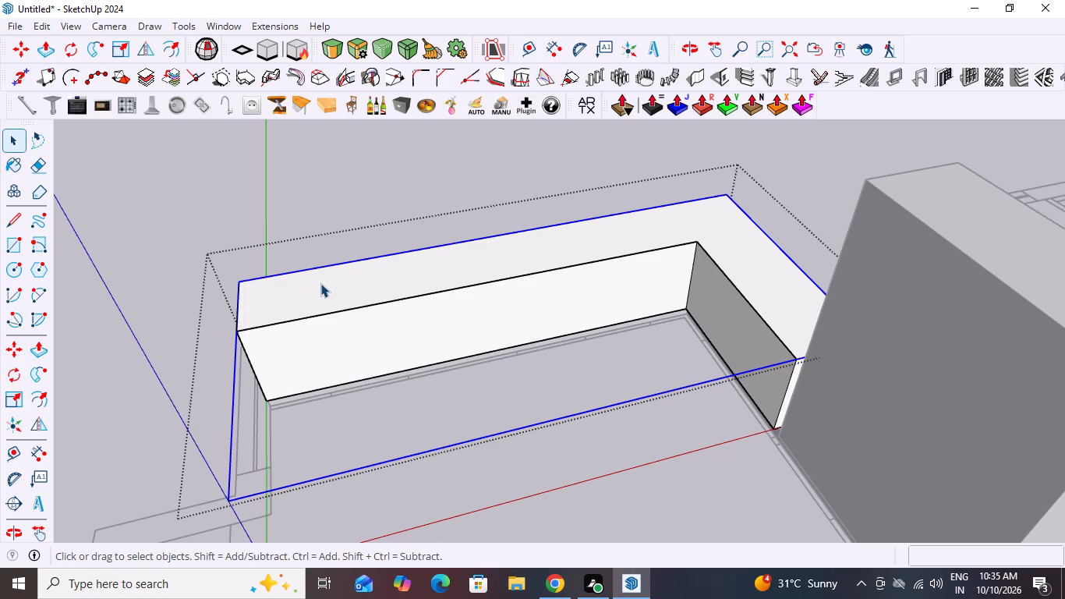
pyautogui.click(320, 283)
pyautogui.doubleClick(314, 289)
pyautogui.click(314, 289)
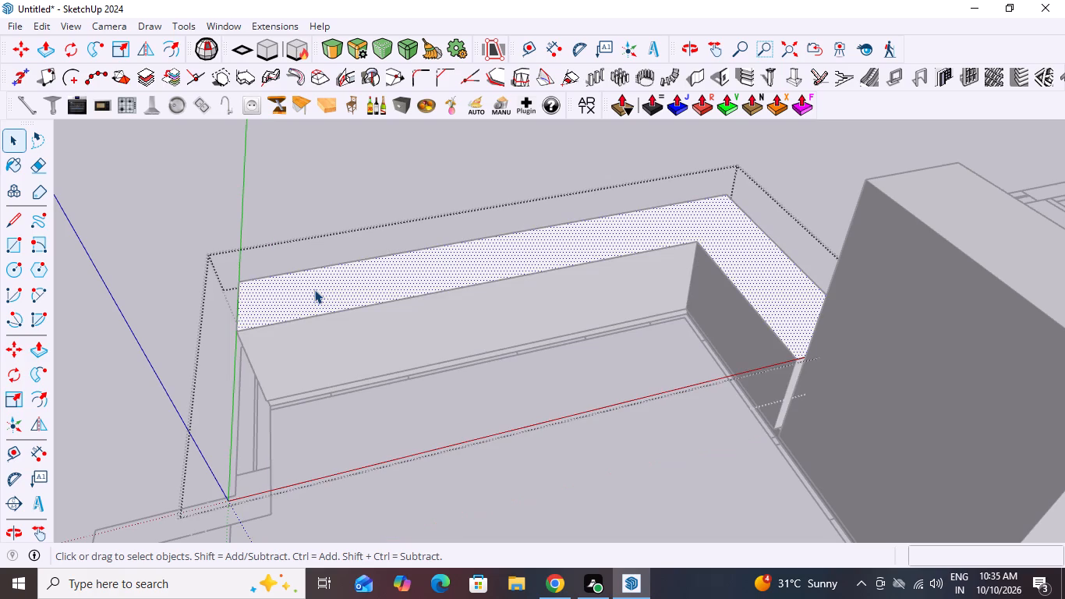
pyautogui.press('p')
pyautogui.click(314, 289)
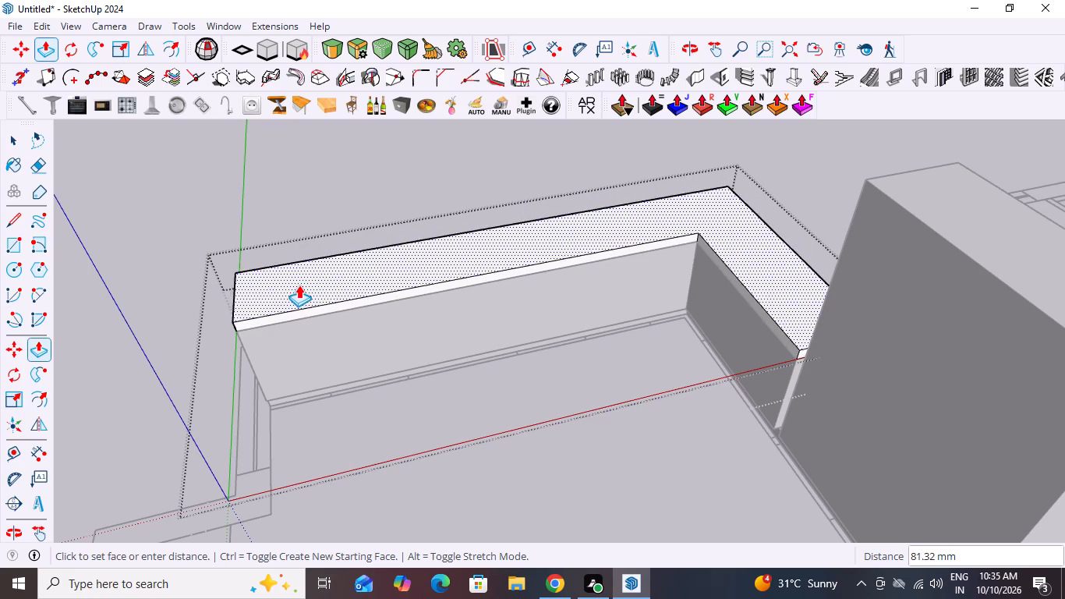
pyautogui.moveTo(299, 287); pyautogui.dragTo(310, 222, button='middle')
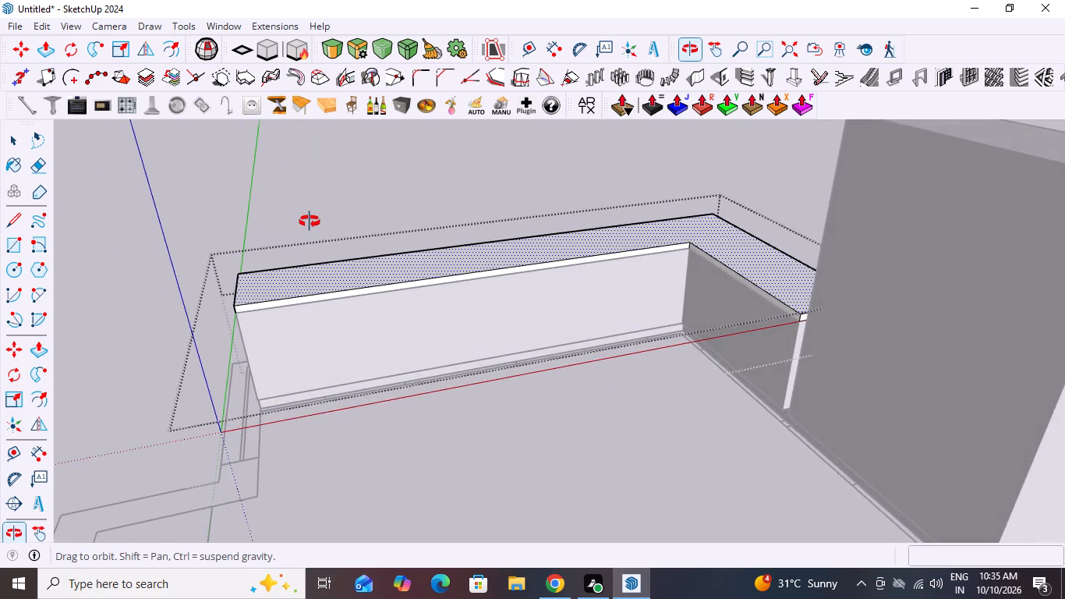
pyautogui.moveTo(310, 222); pyautogui.dragTo(299, 226, button='middle')
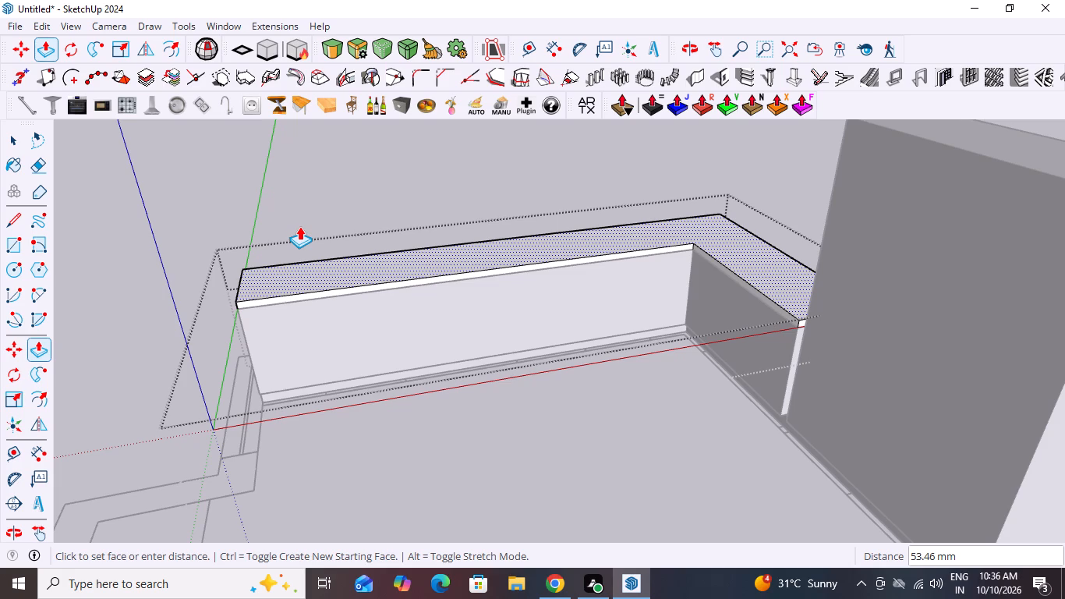
pyautogui.write('60MM')
pyautogui.press('Return')
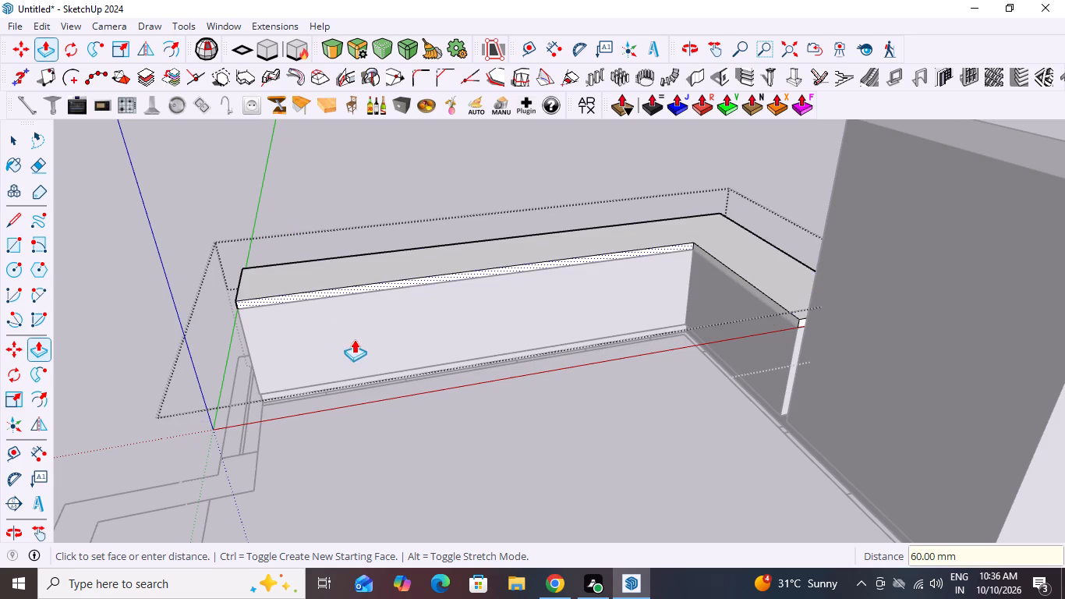
# Push the slab's long-leg inner front face back 20 mm.
pyautogui.scroll(-2, 439, 358)
pyautogui.moveTo(405, 362); pyautogui.dragTo(546, 348, button='middle')
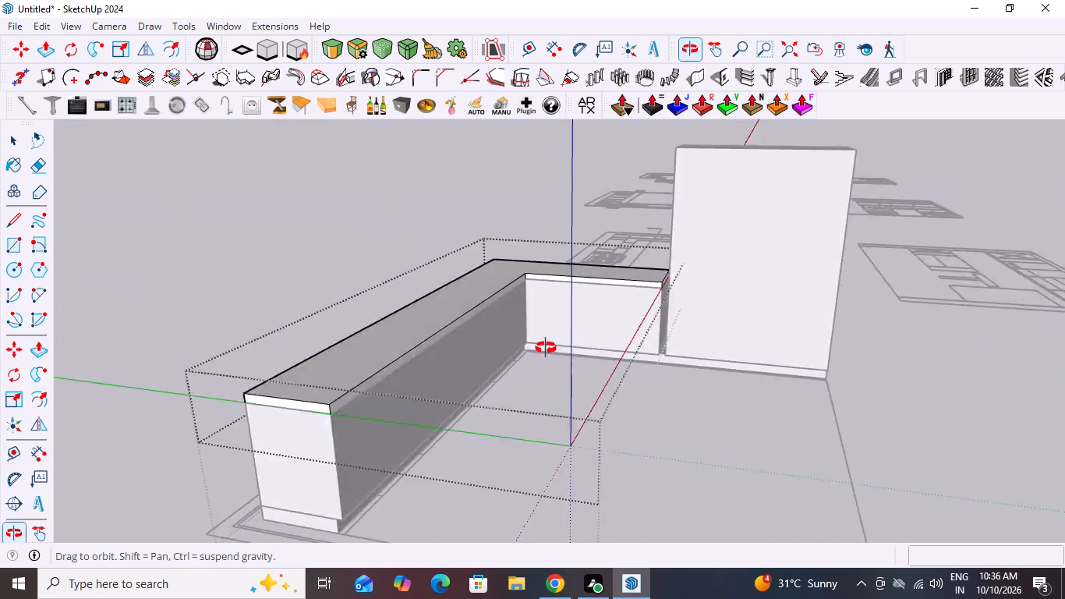
pyautogui.moveTo(546, 348); pyautogui.dragTo(654, 323, button='middle')
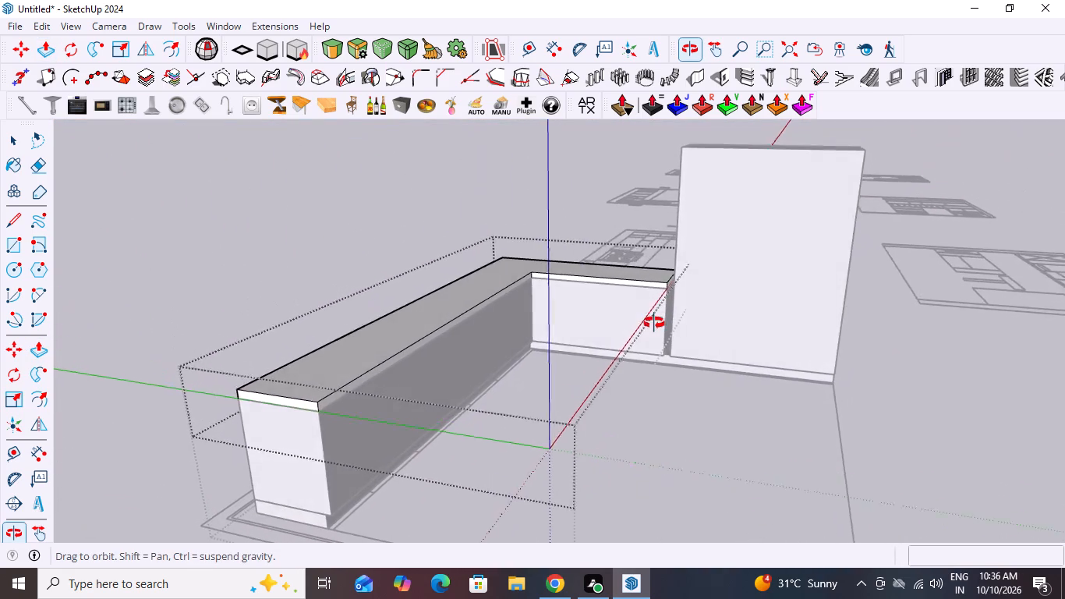
pyautogui.moveTo(654, 323); pyautogui.dragTo(381, 320, button='middle')
pyautogui.scroll(1, 381, 320)
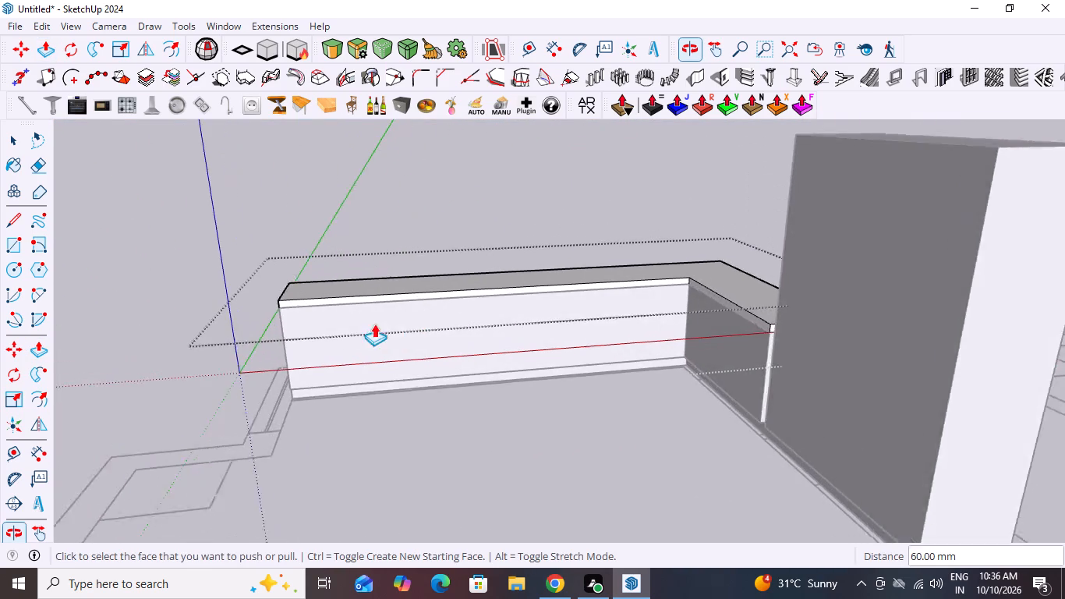
pyautogui.scroll(1, 374, 324)
pyautogui.scroll(9, 270, 289)
pyautogui.scroll(1, 337, 319)
pyautogui.scroll(-2, 337, 319)
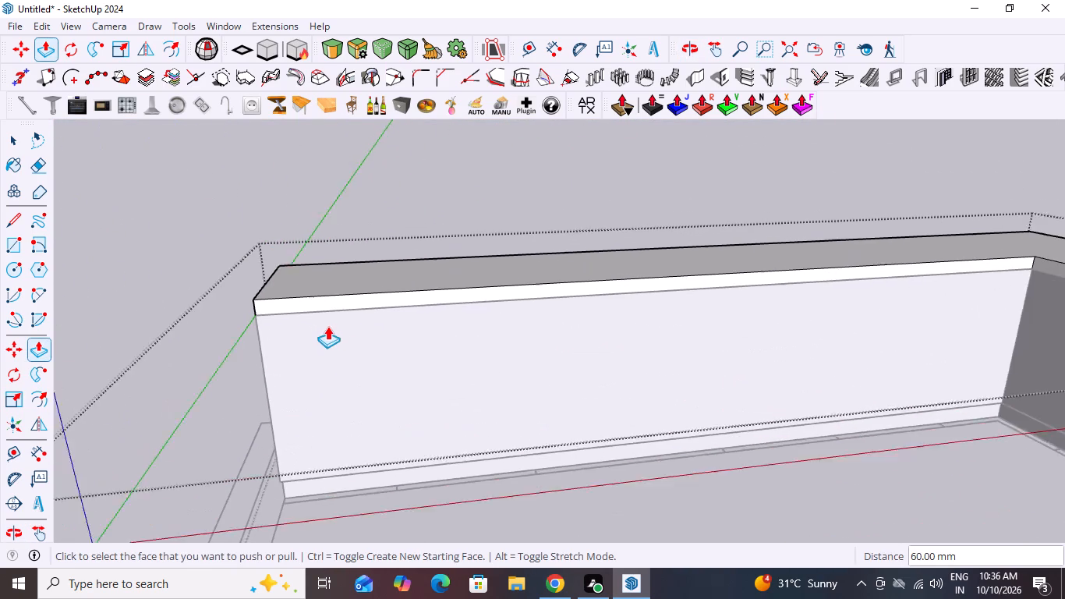
pyautogui.scroll(-4, 327, 326)
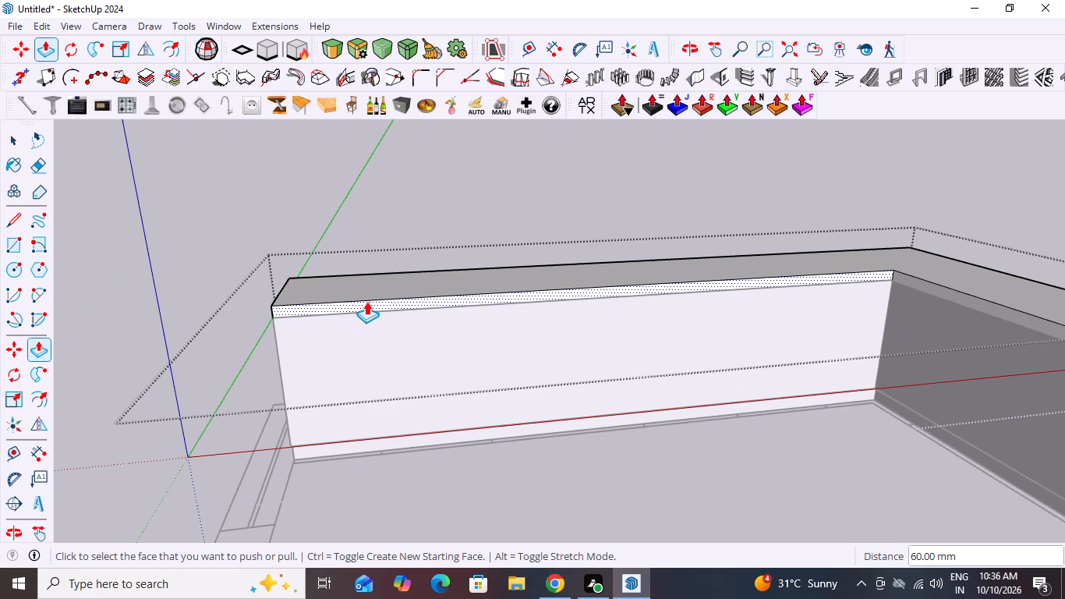
pyautogui.click(366, 301)
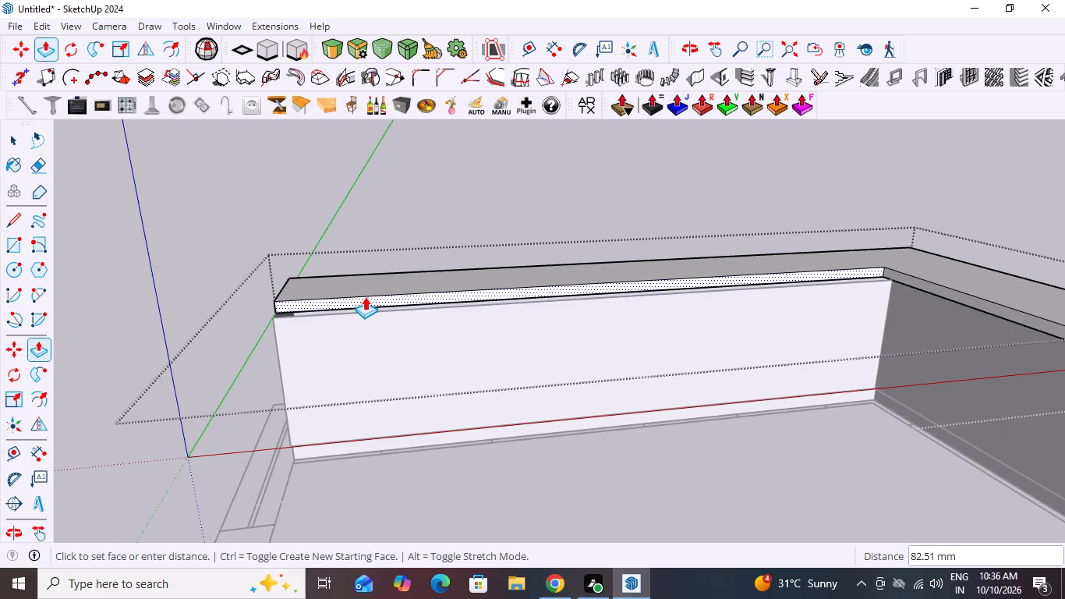
pyautogui.write('20')
pyautogui.write('MM')
pyautogui.press('Return')
# Repeat the 20 mm Push/Pull on the slab's short-leg inner front face and finish editing the slab group.
pyautogui.moveTo(423, 370); pyautogui.dragTo(468, 522, button='middle')
pyautogui.scroll(-1, 447, 421)
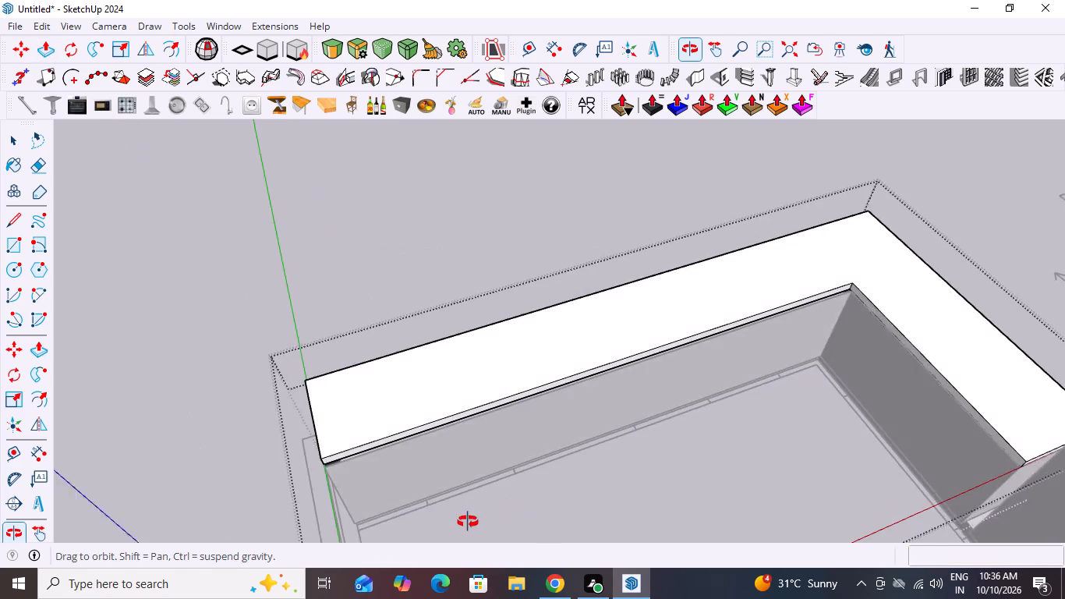
pyautogui.moveTo(468, 522); pyautogui.dragTo(455, 495, button='middle')
pyautogui.scroll(13, 316, 401)
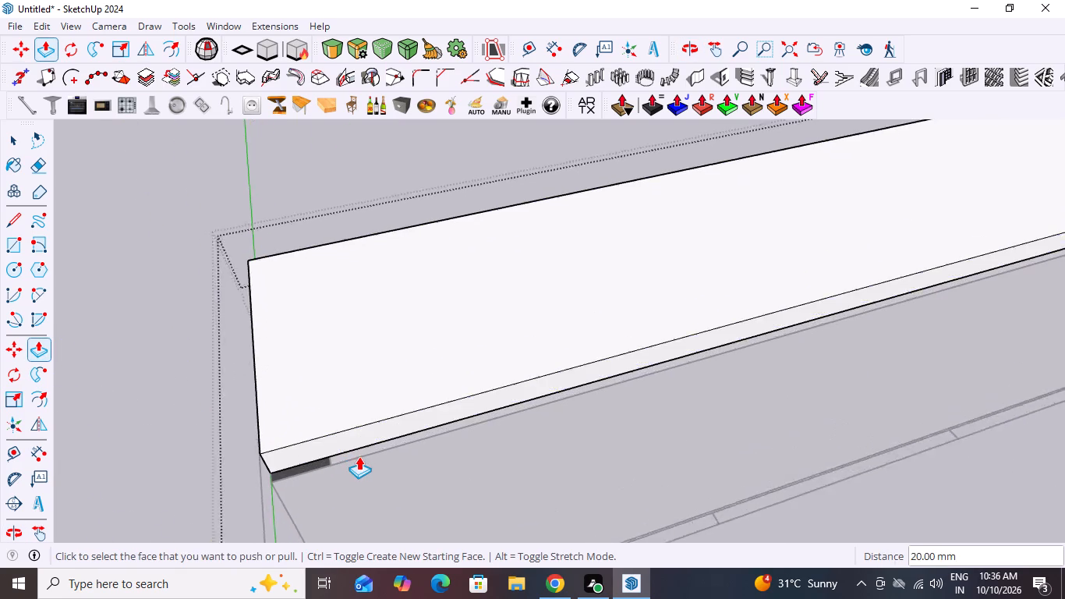
pyautogui.scroll(5, 359, 456)
pyautogui.scroll(-4, 310, 416)
pyautogui.scroll(2, 292, 403)
pyautogui.scroll(-20, 292, 399)
pyautogui.scroll(-5, 292, 399)
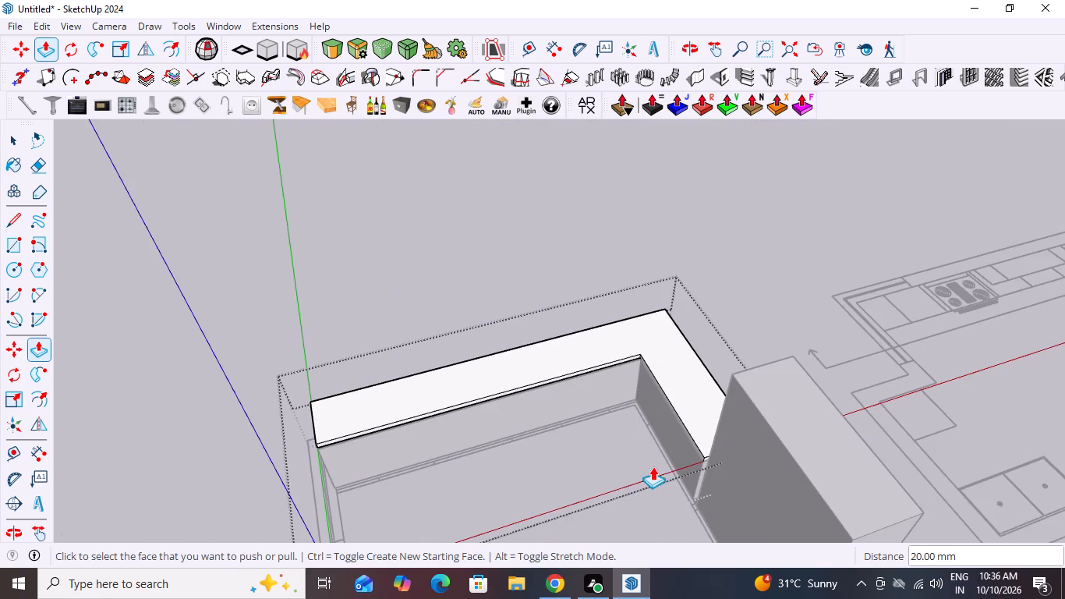
pyautogui.scroll(5, 678, 448)
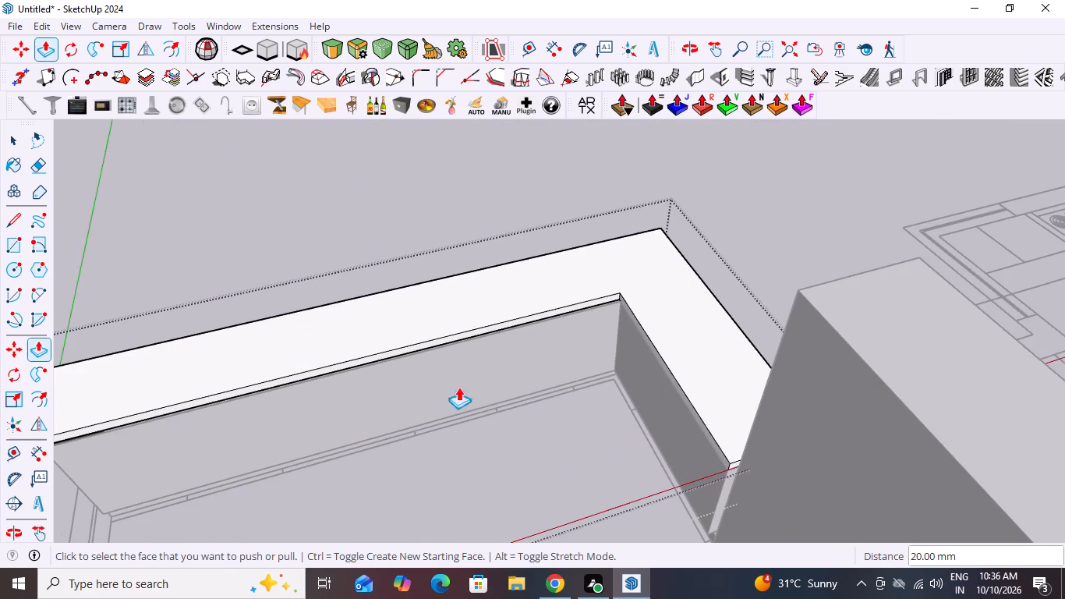
pyautogui.scroll(9, 388, 373)
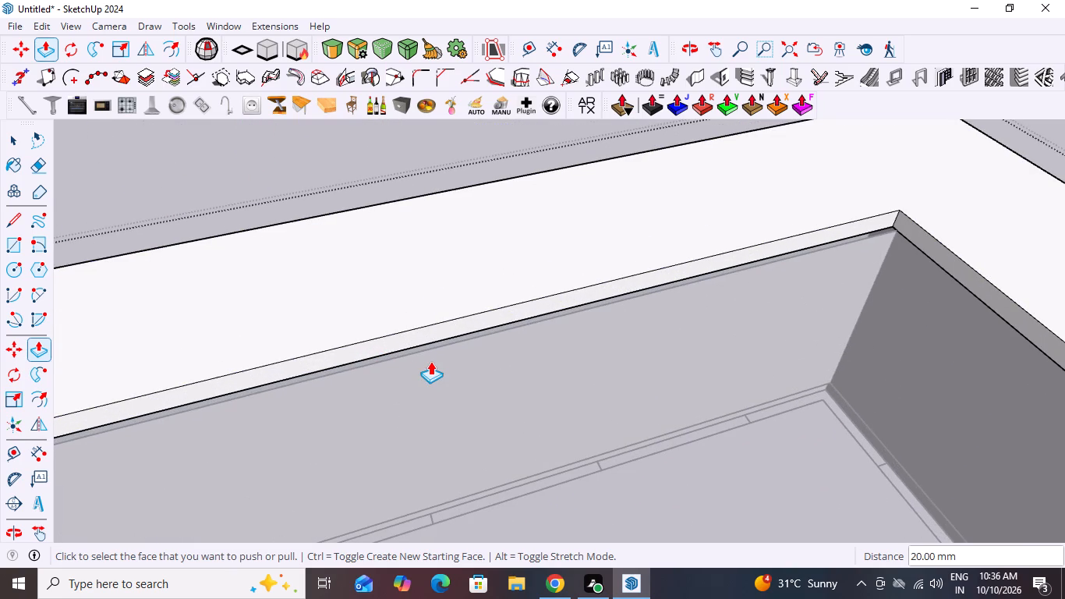
pyautogui.scroll(-11, 430, 361)
pyautogui.scroll(-3, 609, 443)
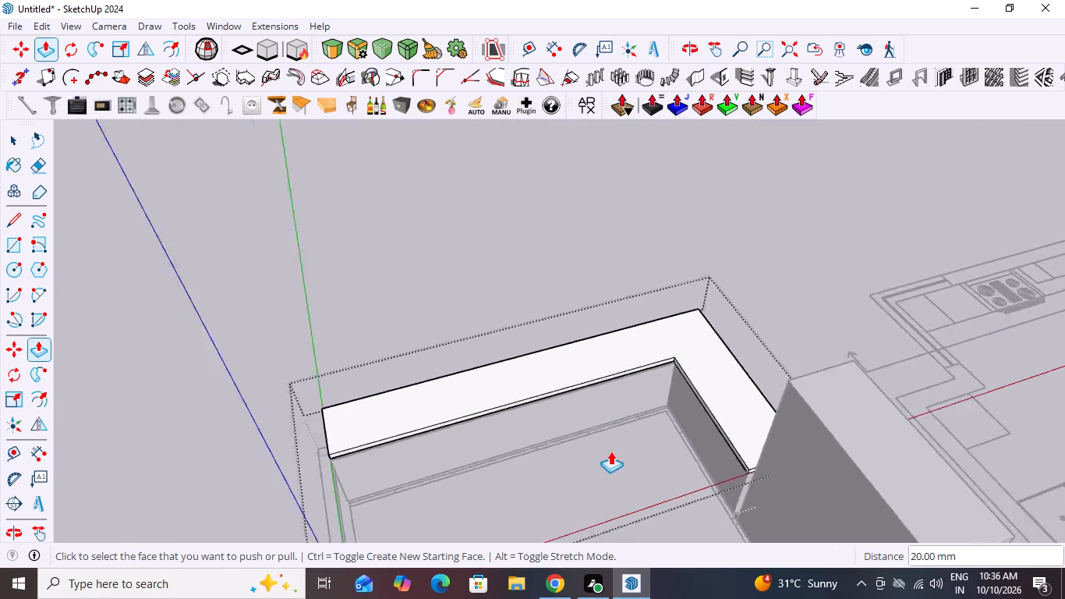
pyautogui.moveTo(589, 462); pyautogui.dragTo(791, 377, button='middle')
pyautogui.scroll(1, 791, 377)
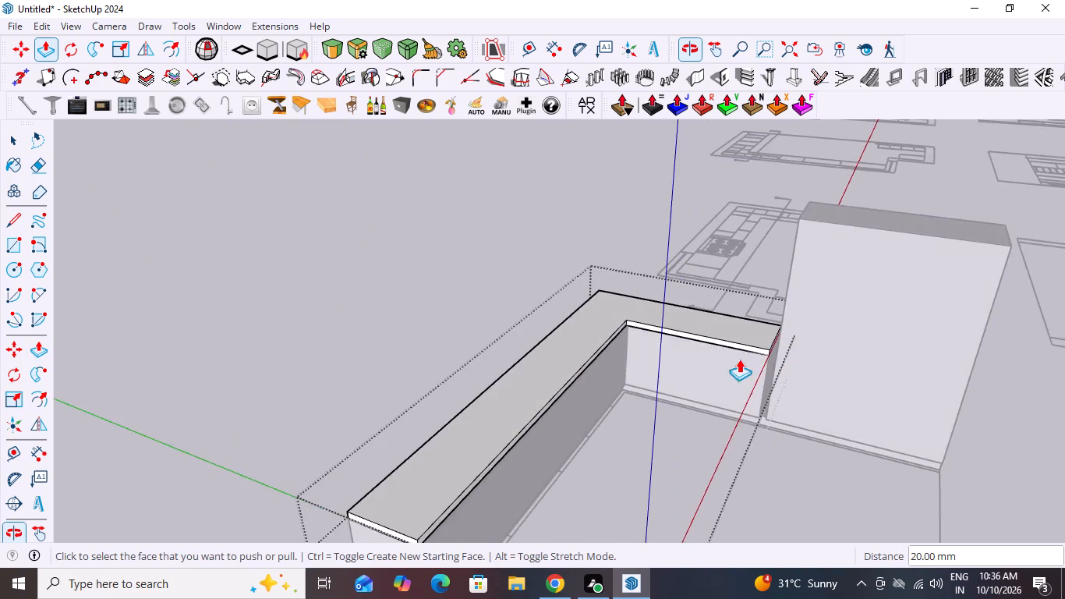
pyautogui.scroll(10, 728, 354)
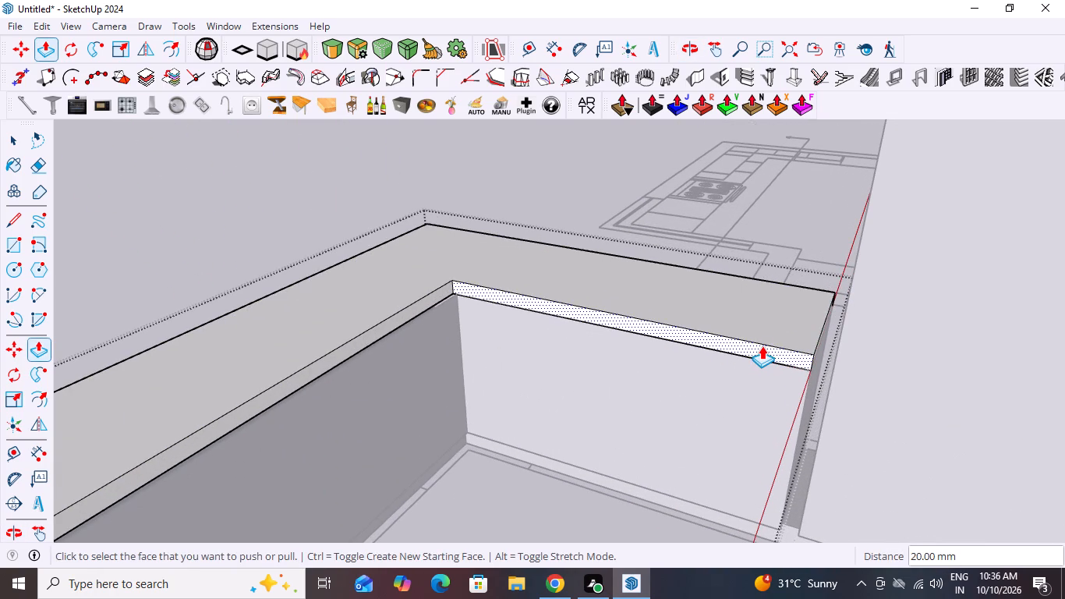
pyautogui.doubleClick(762, 346)
pyautogui.scroll(-3, 653, 386)
pyautogui.moveTo(615, 406); pyautogui.dragTo(574, 405, button='middle')
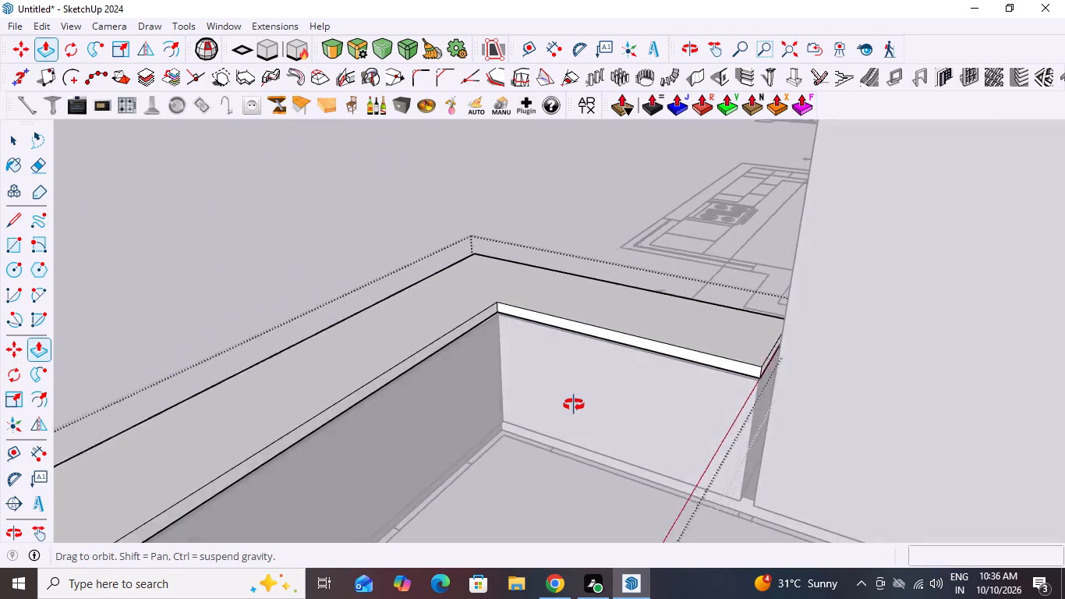
pyautogui.moveTo(574, 405); pyautogui.dragTo(505, 449, button='middle')
pyautogui.moveTo(517, 449); pyautogui.dragTo(541, 445, button='middle')
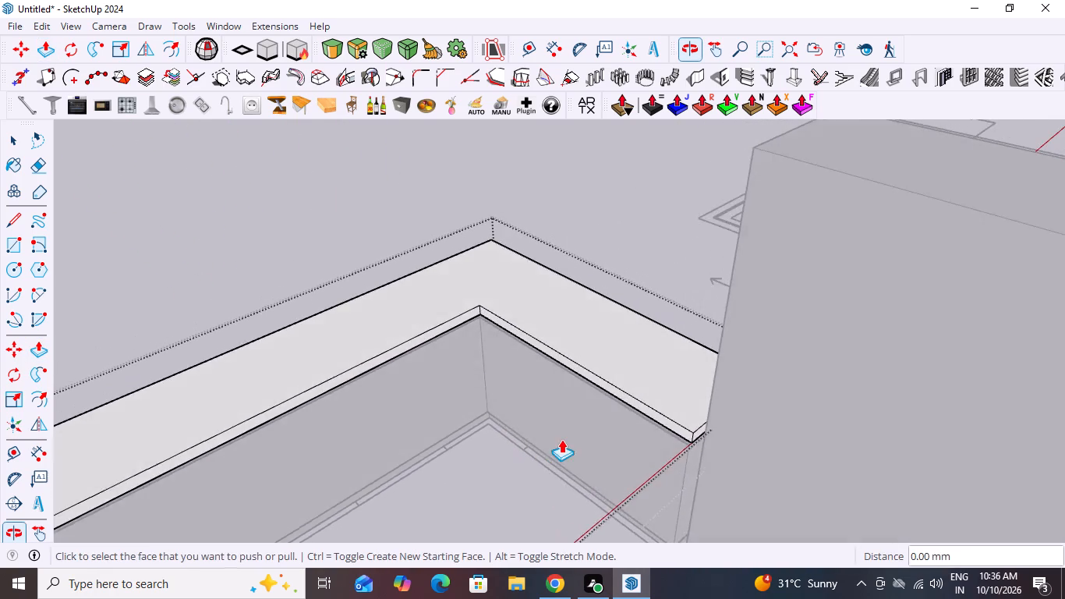
pyautogui.scroll(-13, 565, 438)
pyautogui.moveTo(548, 424); pyautogui.dragTo(528, 346, button='middle')
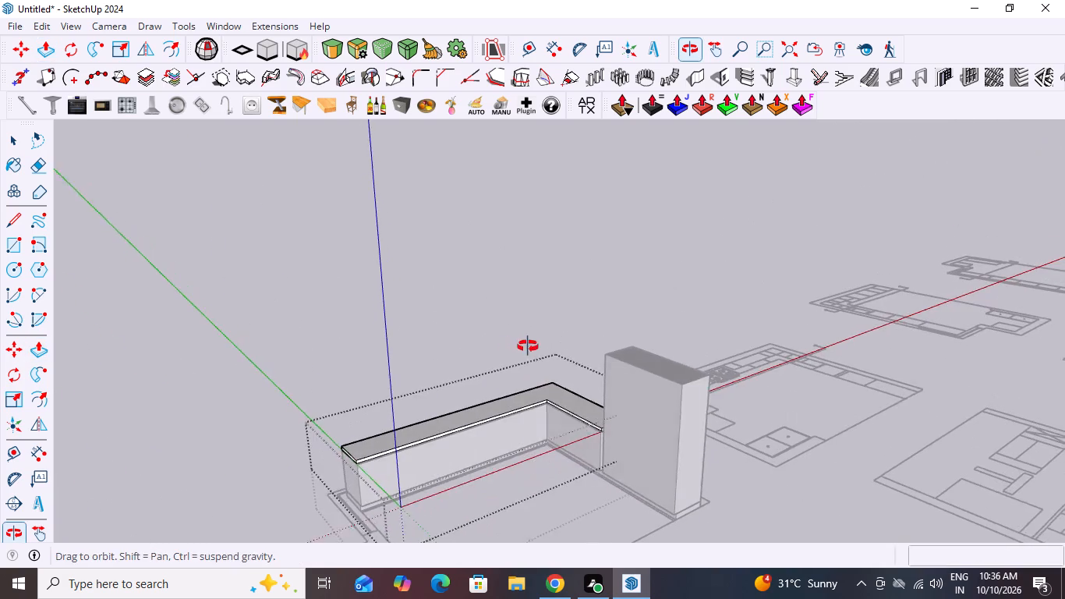
pyautogui.moveTo(528, 346); pyautogui.dragTo(532, 349, button='middle')
pyautogui.press('space')
pyautogui.click(536, 328)
pyautogui.scroll(11, 419, 459)
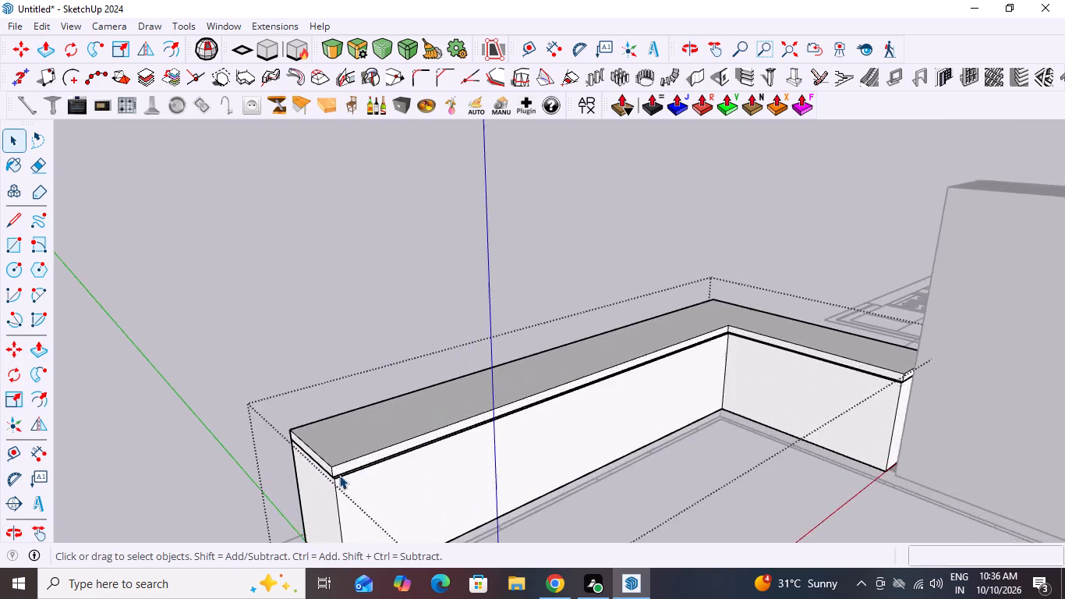
# Inspect the countertop slab's set-back inner front edges along both legs, at the inner corner, and at the end beside the tall unit.
pyautogui.scroll(4, 339, 475)
pyautogui.moveTo(373, 474); pyautogui.dragTo(533, 476, button='middle')
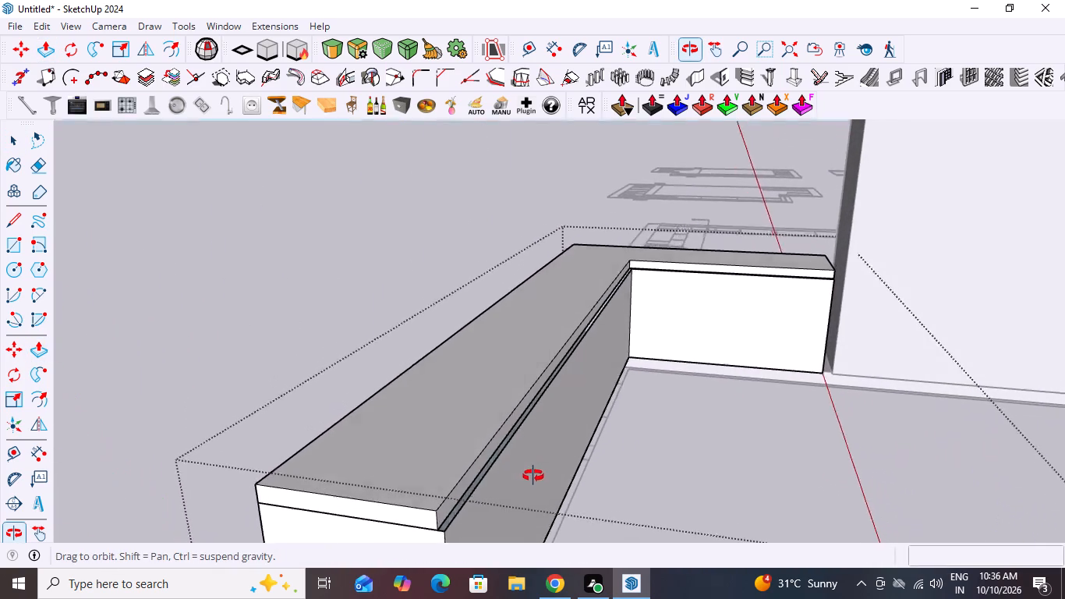
pyautogui.moveTo(533, 476); pyautogui.dragTo(347, 479, button='middle')
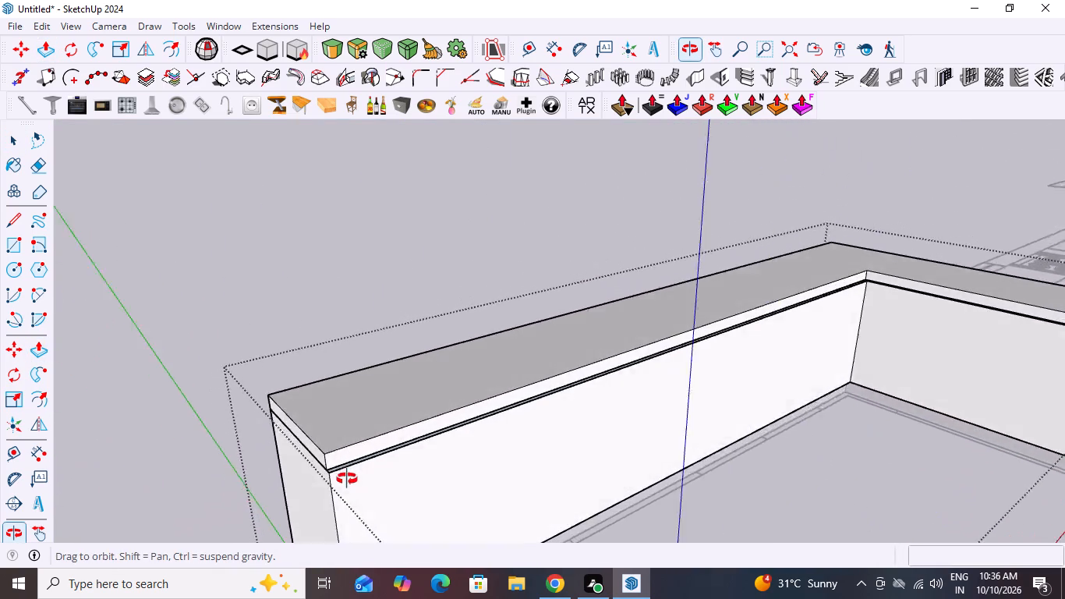
pyautogui.moveTo(347, 479); pyautogui.dragTo(348, 483, button='middle')
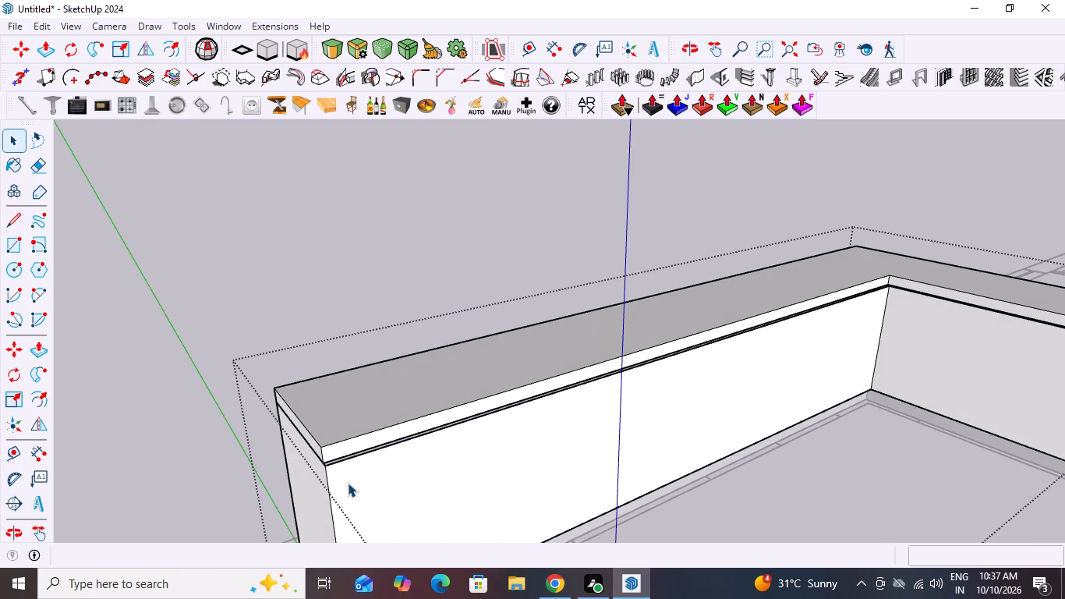
pyautogui.scroll(-11, 364, 454)
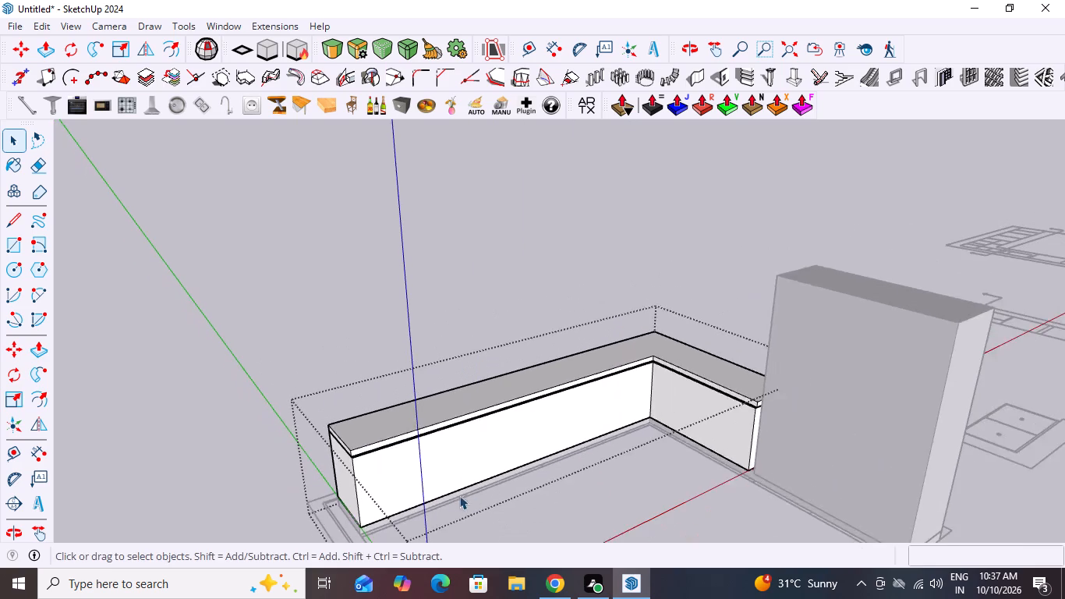
pyautogui.moveTo(715, 399); pyautogui.dragTo(837, 478, button='middle')
pyautogui.scroll(1, 842, 454)
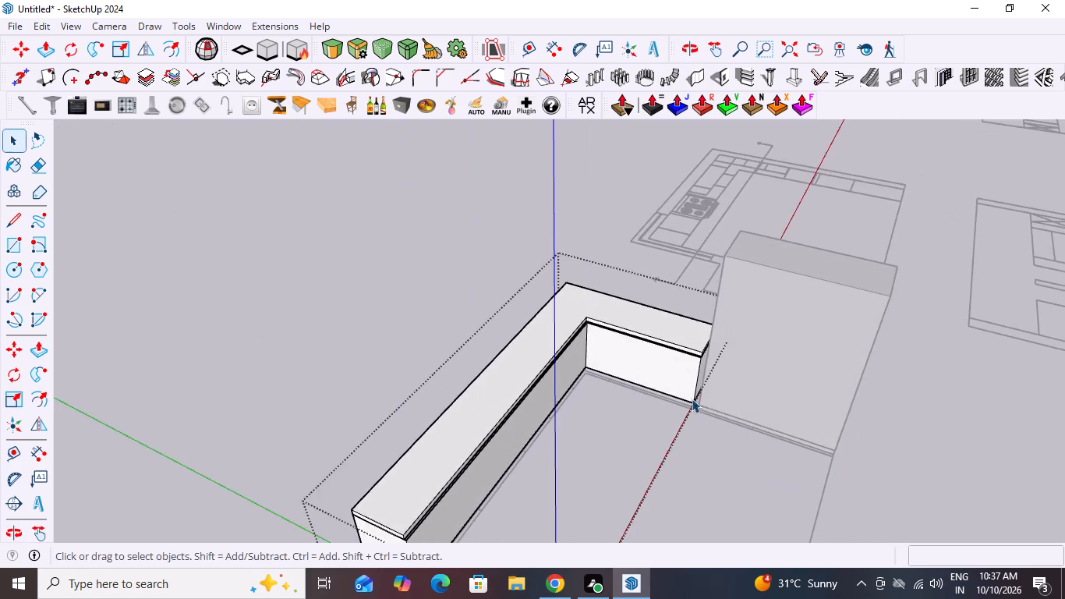
pyautogui.scroll(15, 610, 370)
pyautogui.scroll(2, 520, 339)
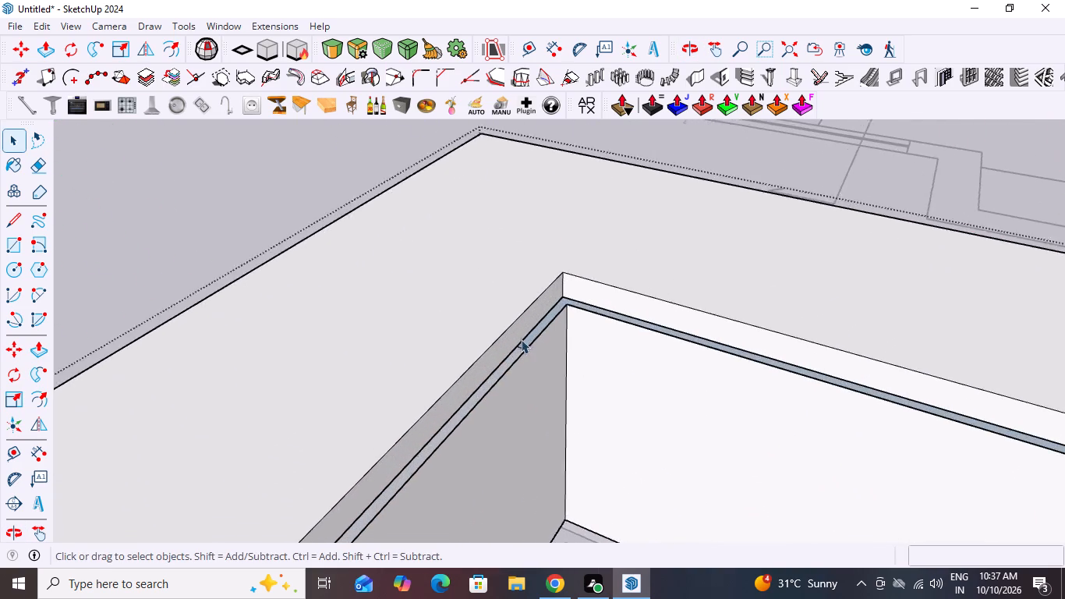
pyautogui.scroll(8, 521, 339)
pyautogui.scroll(-7, 533, 338)
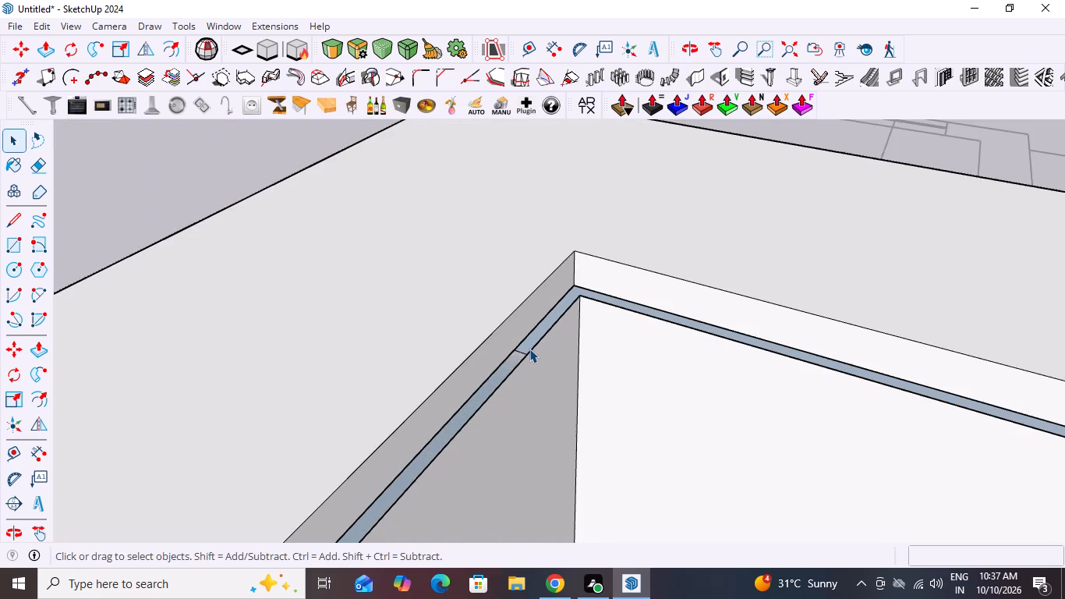
pyautogui.scroll(-14, 529, 349)
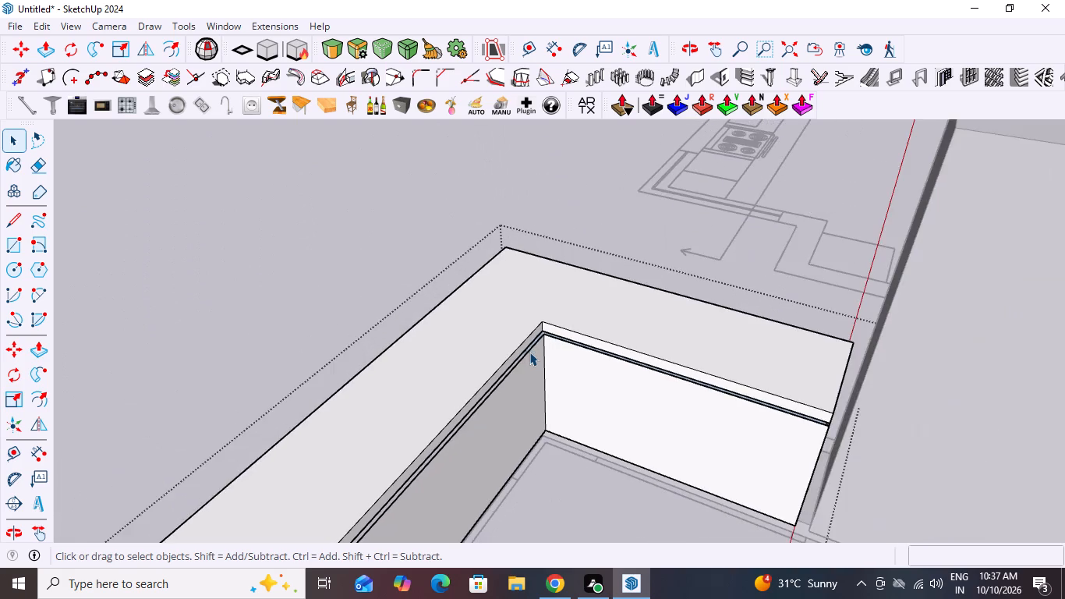
pyautogui.scroll(-3, 497, 366)
pyautogui.moveTo(627, 433); pyautogui.dragTo(691, 360, button='middle')
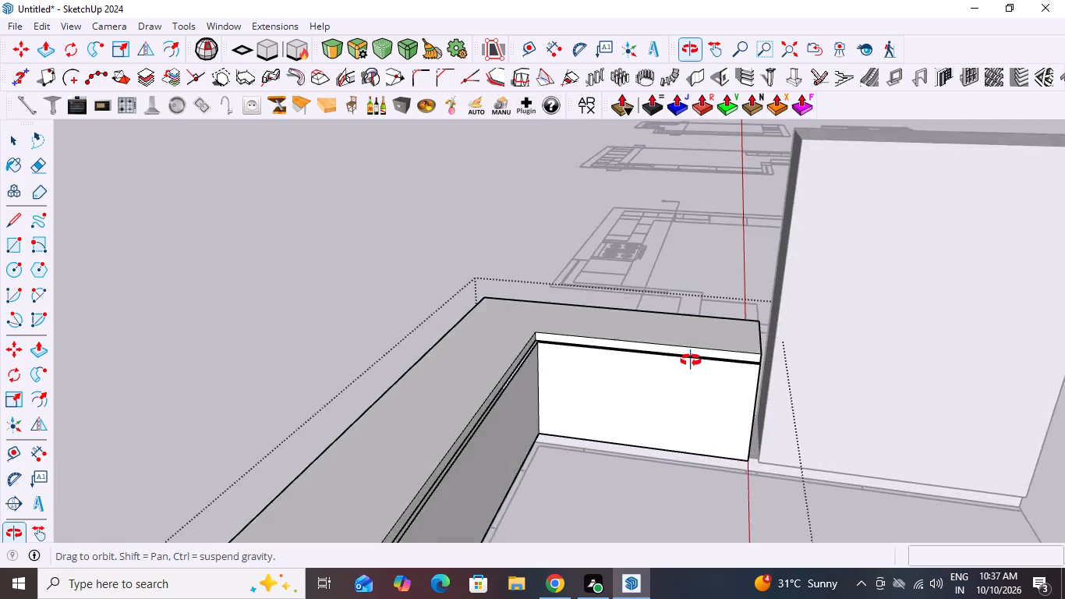
pyautogui.moveTo(691, 360); pyautogui.dragTo(787, 374, button='middle')
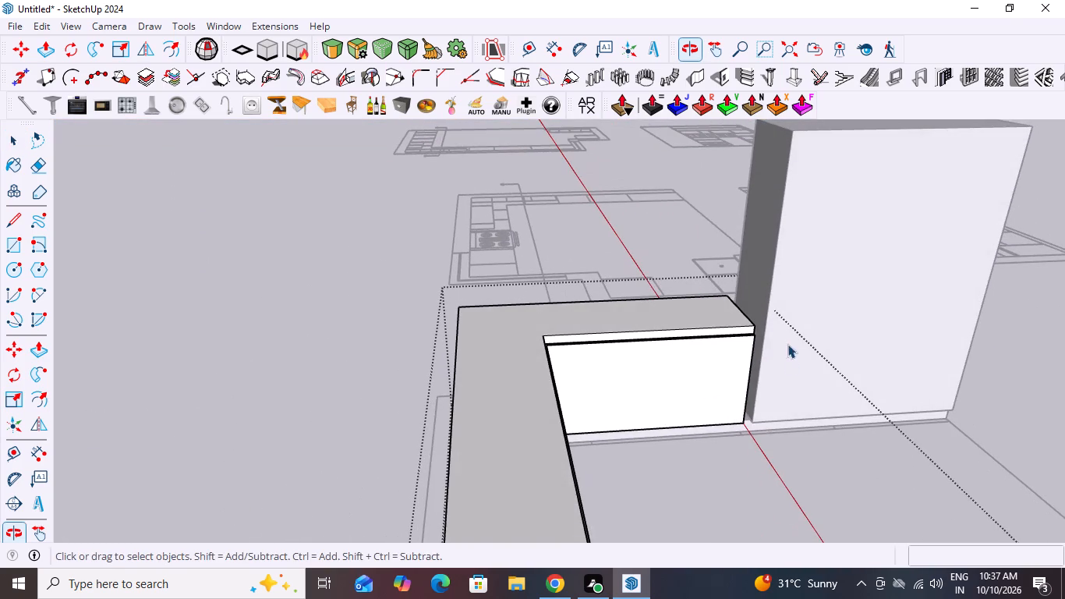
pyautogui.scroll(18, 752, 317)
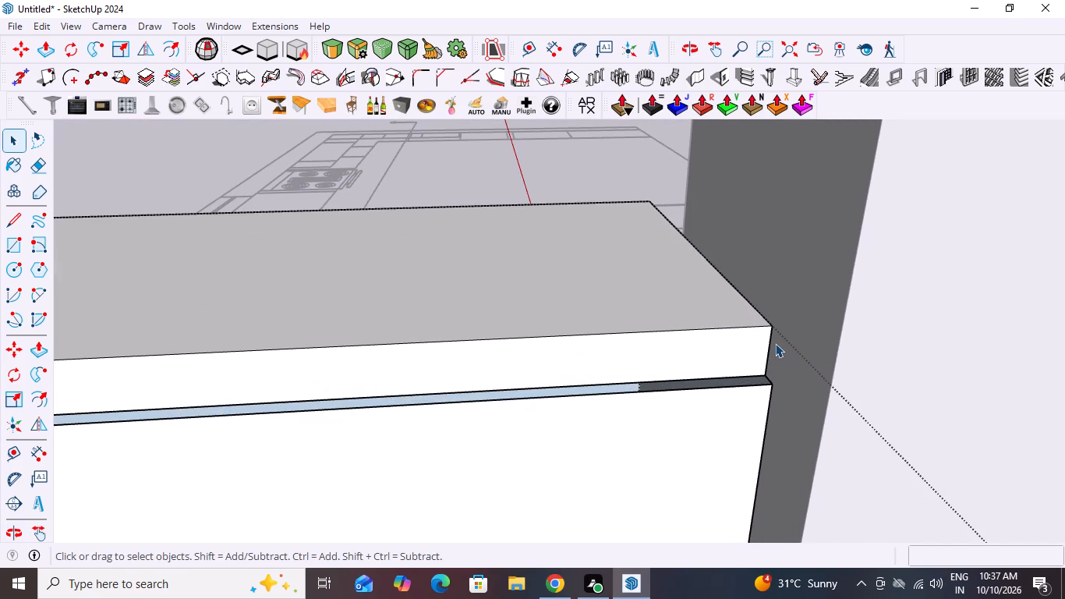
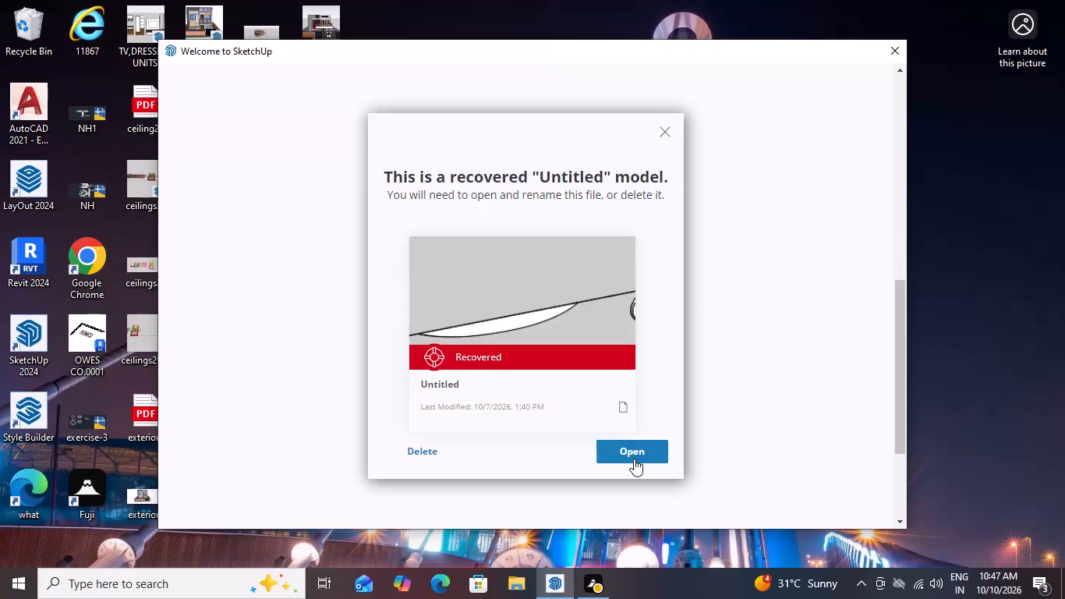
# Open the recovered "Untitled" model.
pyautogui.click(634, 459)
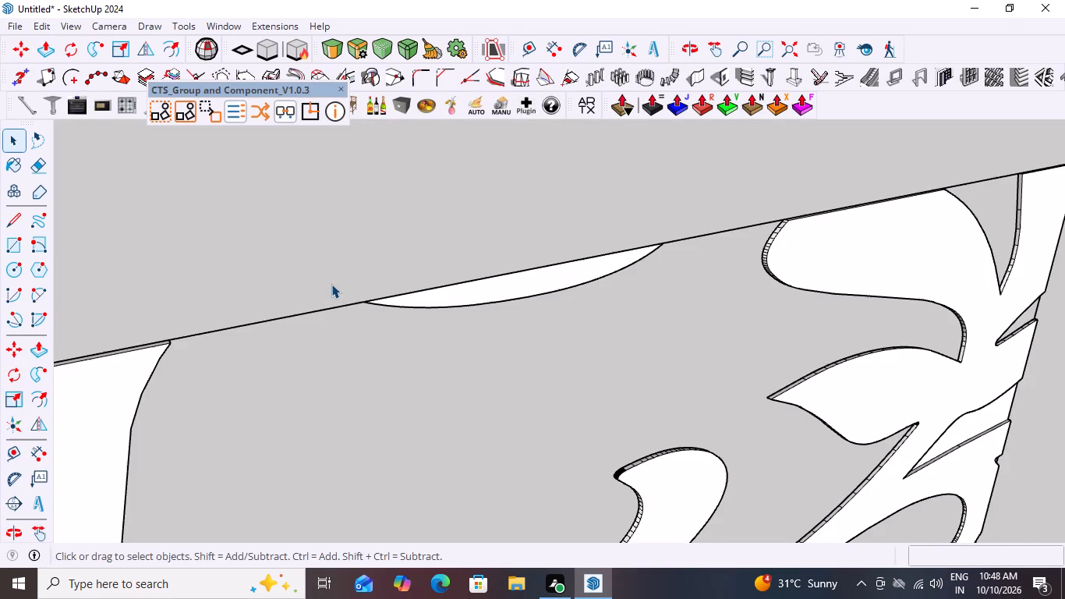
# Examine the recovered model's contents: the ornamental cut-out panels and the plain white block near the origin.
pyautogui.scroll(-13, 313, 296)
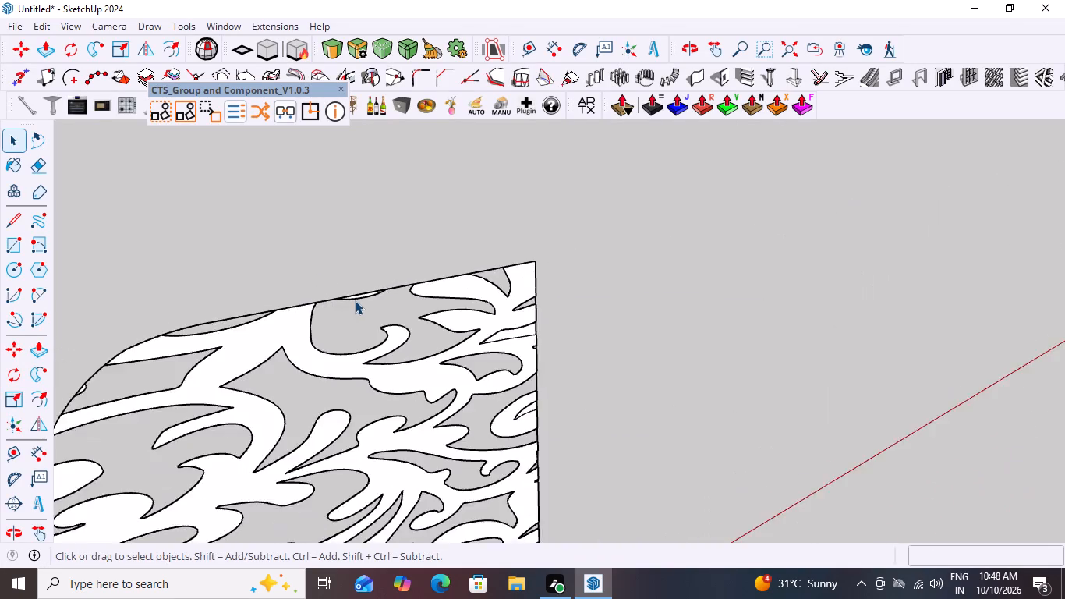
pyautogui.scroll(-4, 355, 300)
pyautogui.scroll(2, 376, 307)
pyautogui.scroll(-20, 377, 307)
pyautogui.scroll(-5, 377, 307)
pyautogui.scroll(3, 341, 455)
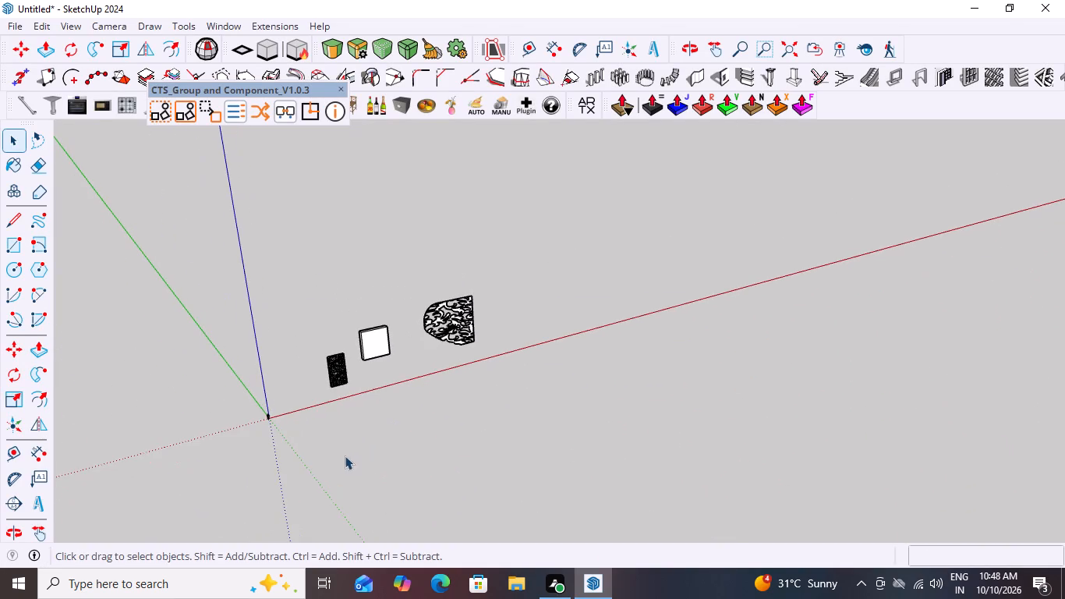
pyautogui.moveTo(421, 403); pyautogui.dragTo(322, 376, button='middle')
pyautogui.scroll(15, 320, 389)
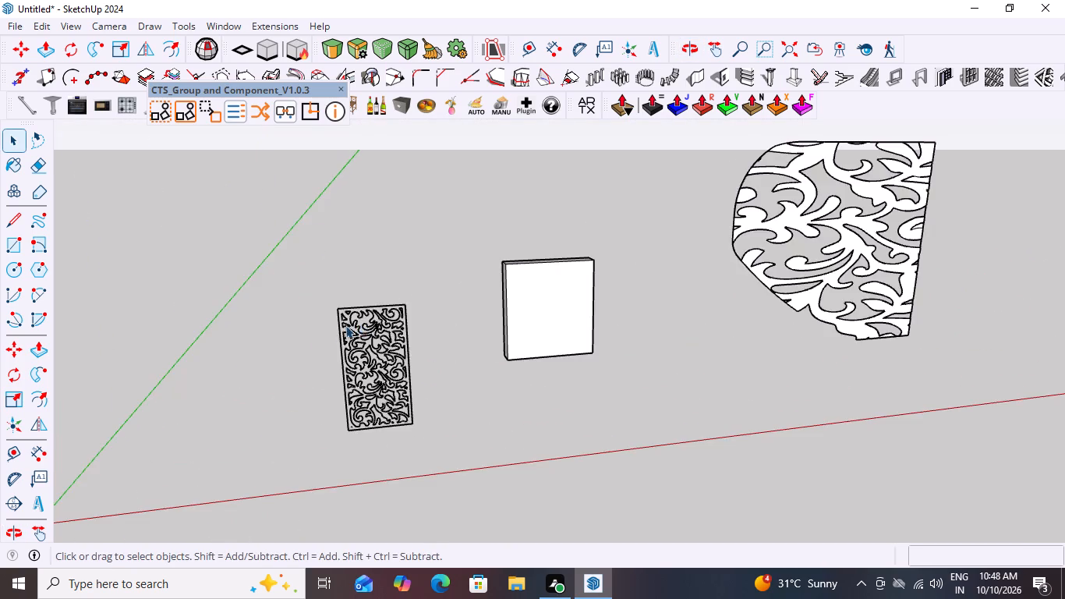
pyautogui.scroll(-13, 325, 335)
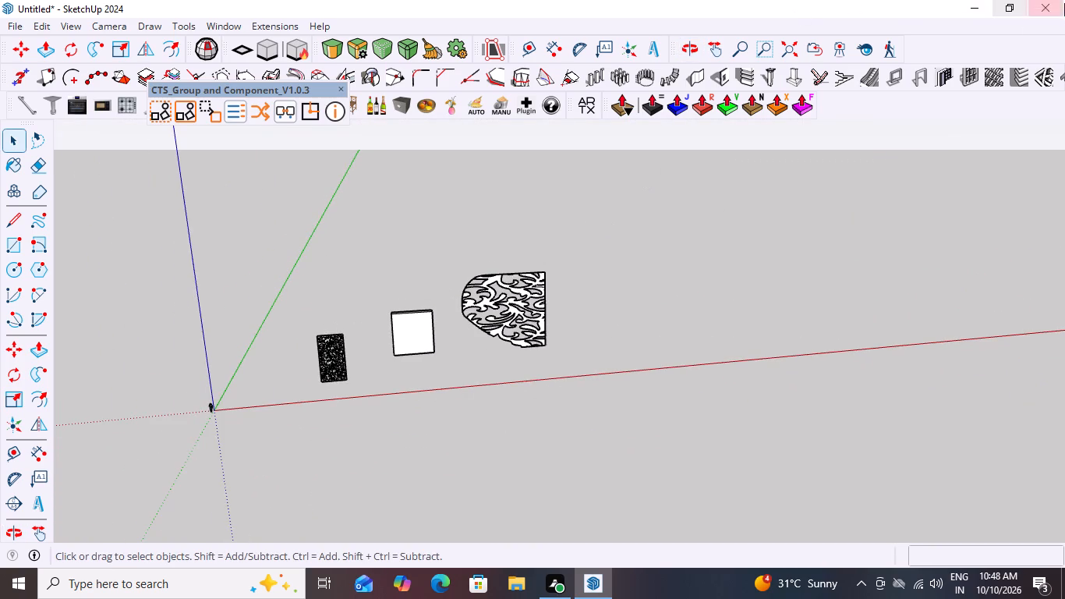
# Close the recovered "Untitled" model.
pyautogui.click(1048, 5)
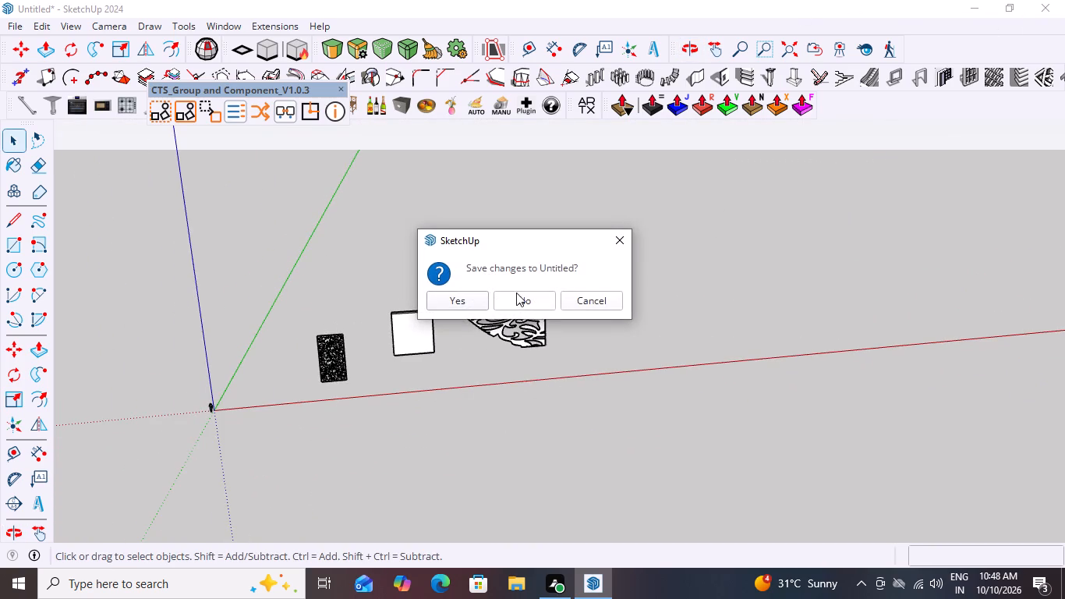
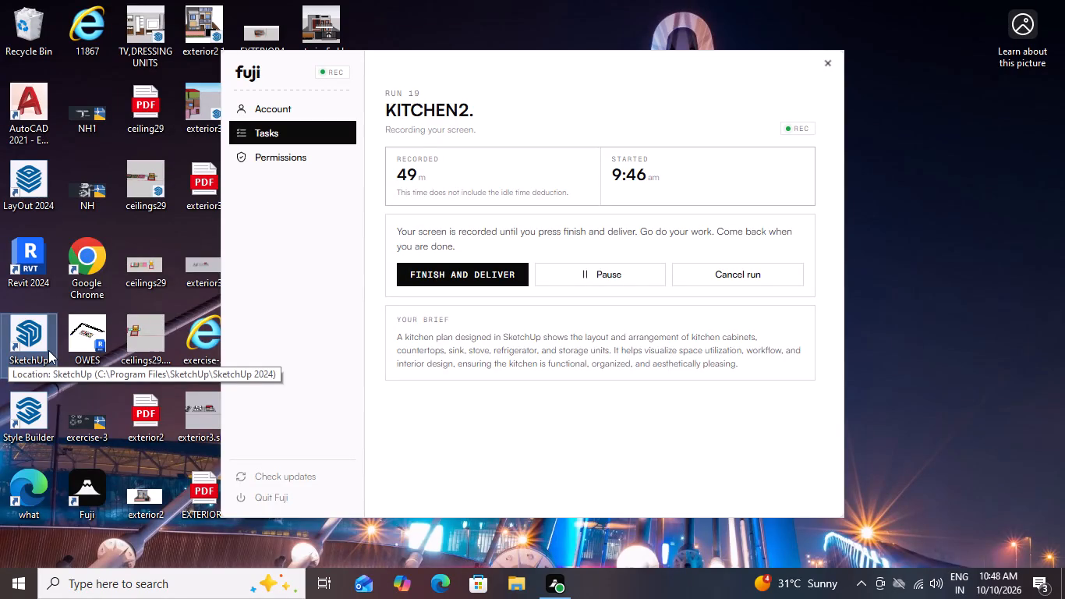
# Launch SketchUp 2024 again from the desktop.
pyautogui.doubleClick(15, 348)
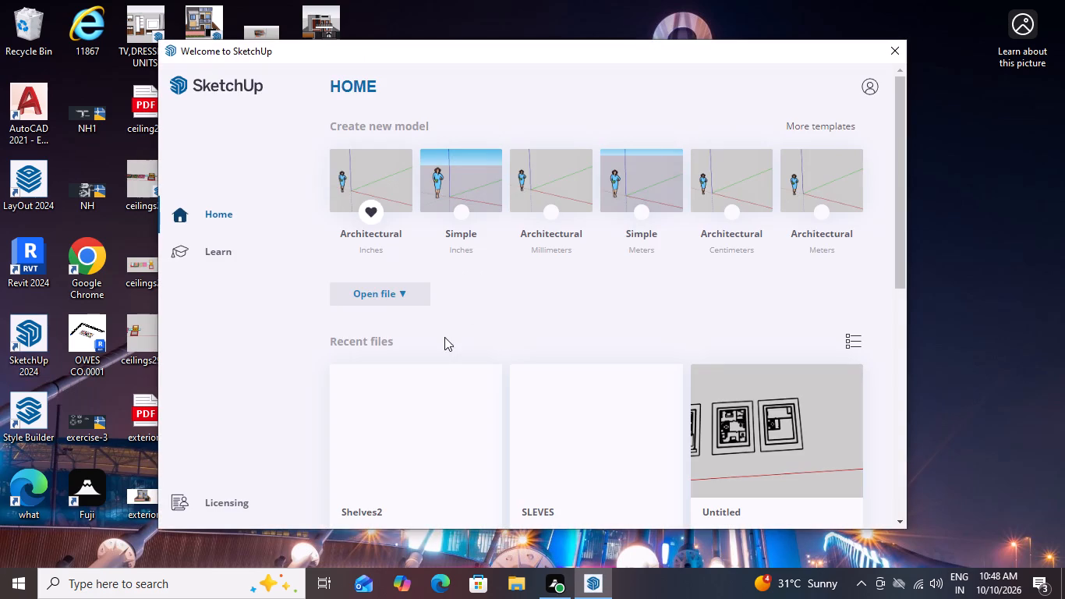
# Open the model KITCHEN2.skp from the Documents folder on this device.
pyautogui.scroll(-3, 446, 338)
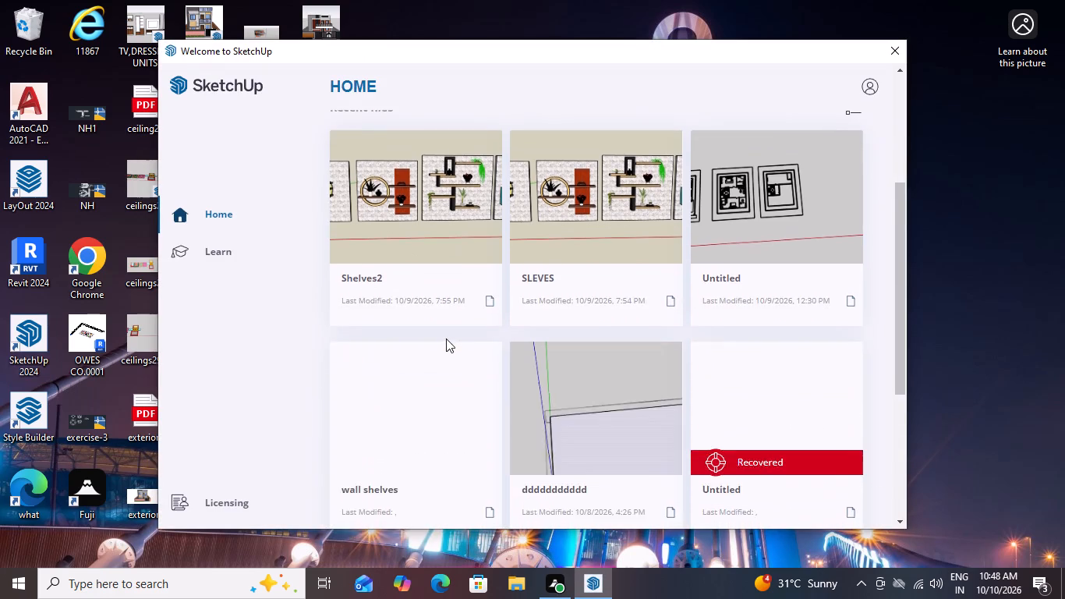
pyautogui.scroll(-1, 446, 338)
pyautogui.scroll(4, 446, 338)
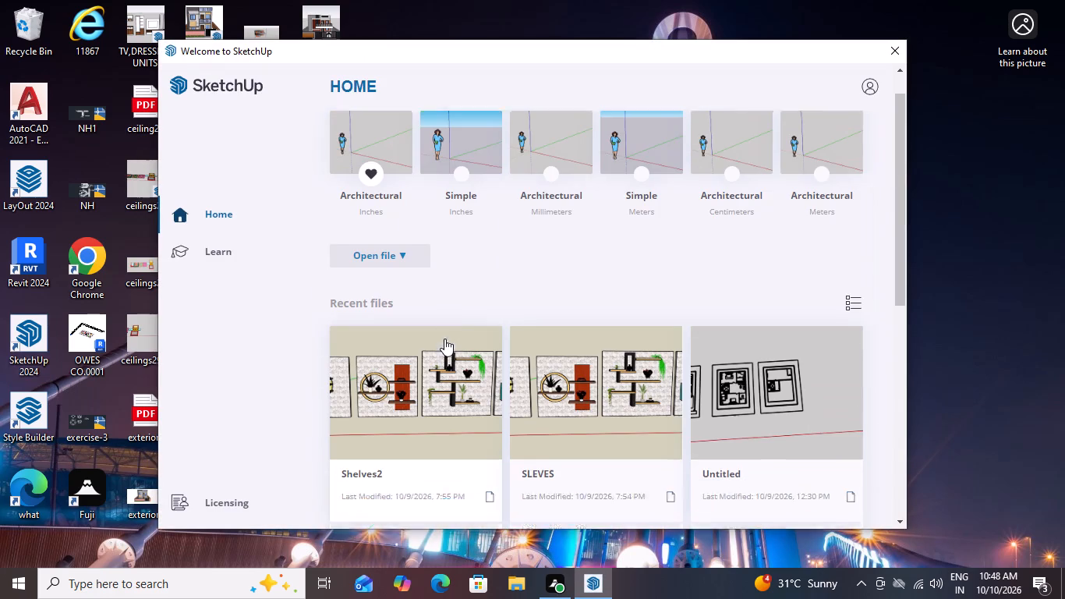
pyautogui.scroll(3, 444, 338)
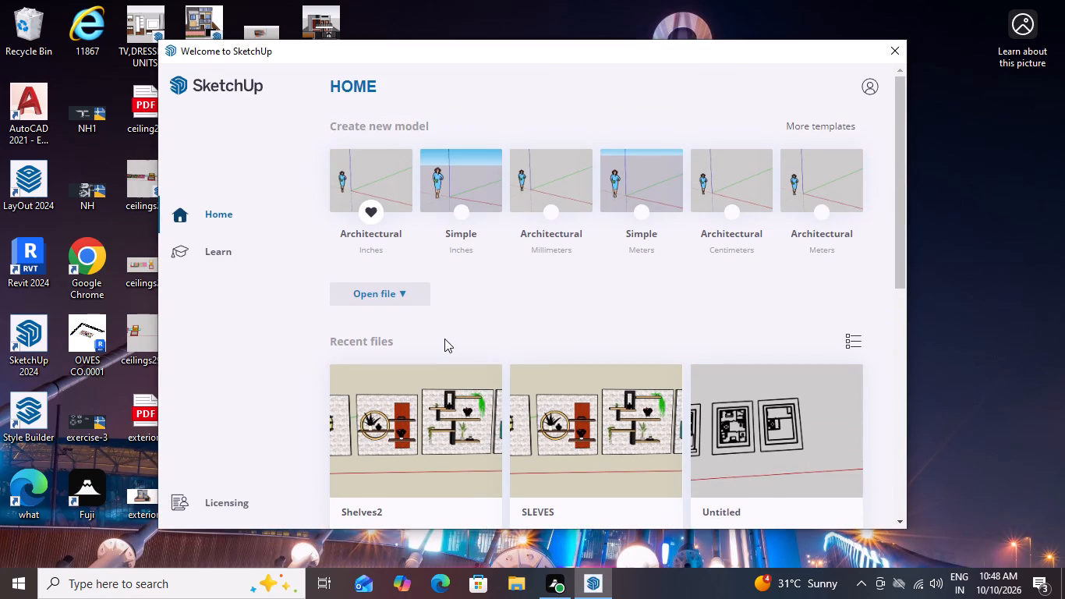
pyautogui.scroll(-1, 444, 338)
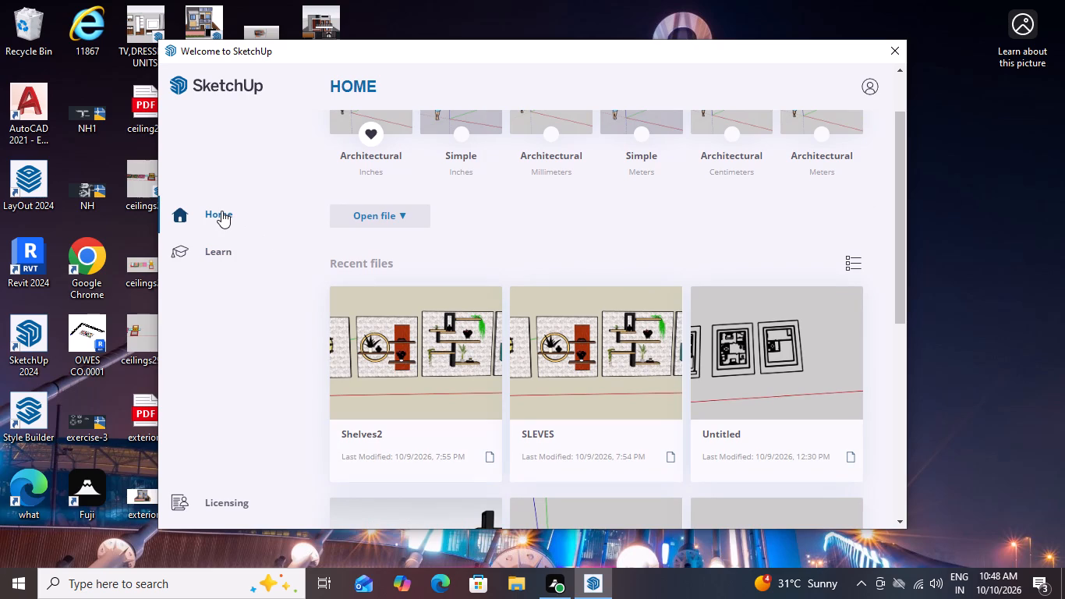
pyautogui.click(405, 214)
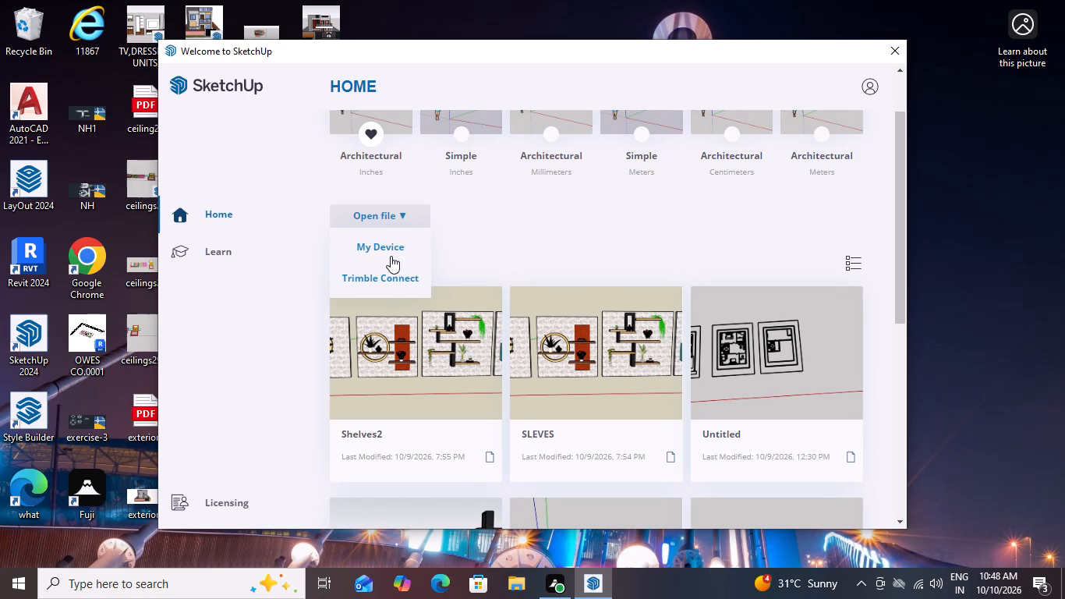
pyautogui.click(387, 242)
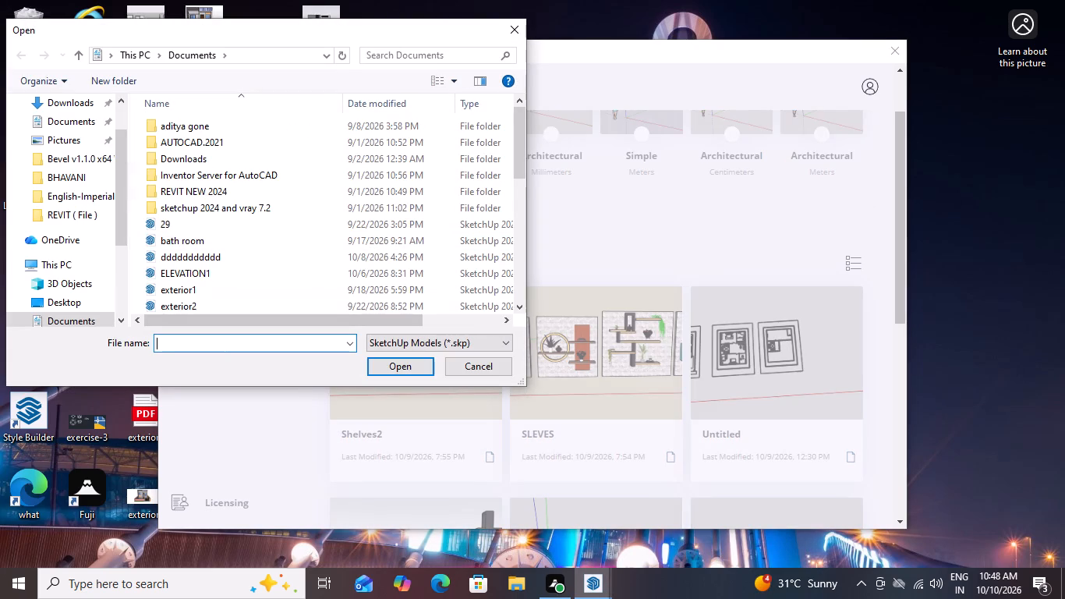
pyautogui.click(201, 346)
pyautogui.press('k')
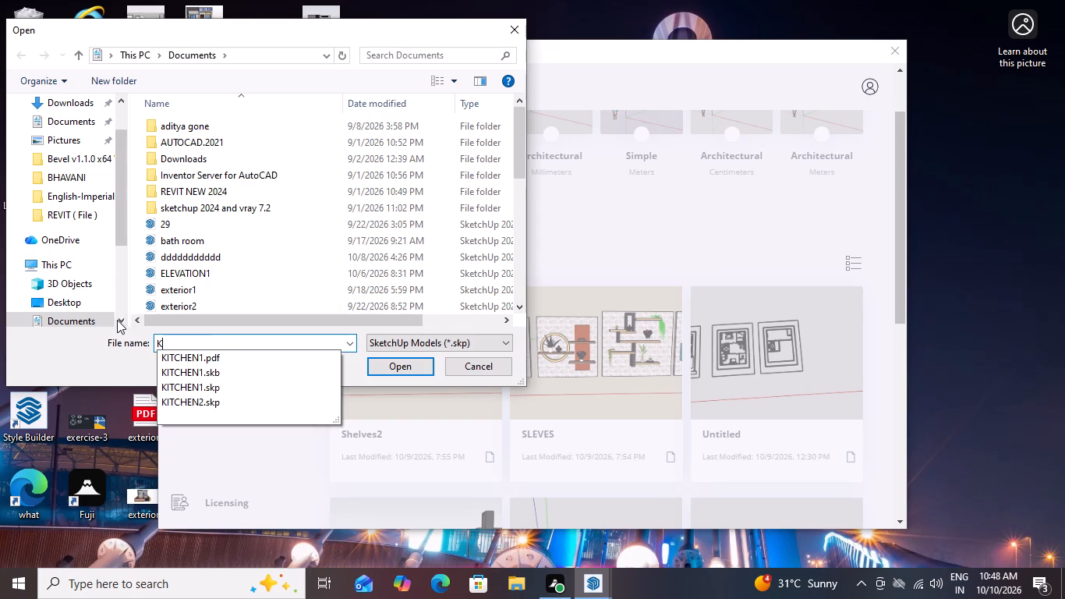
pyautogui.press('i')
pyautogui.write('TC')
pyautogui.click(192, 402)
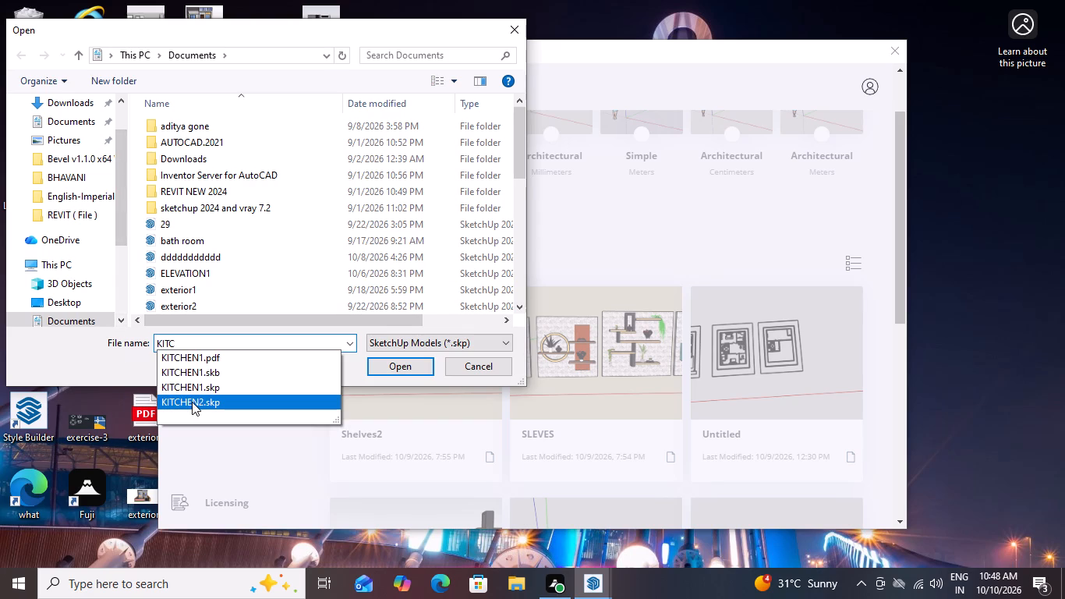
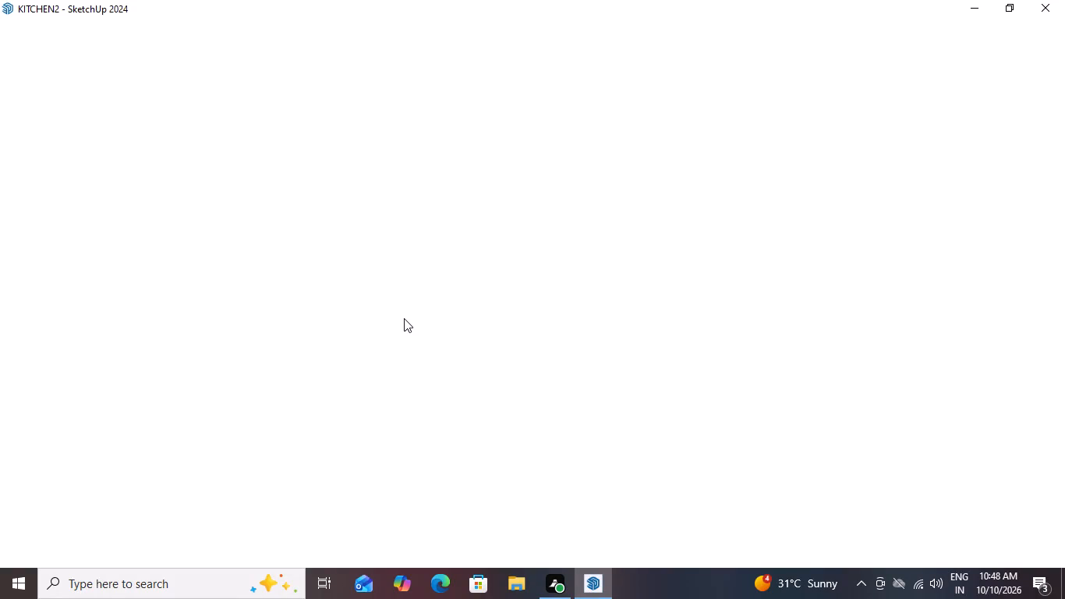
# Open the L-shaped countertop group above the base cabinets for editing and select its front edge face.
pyautogui.scroll(-5, 404, 318)
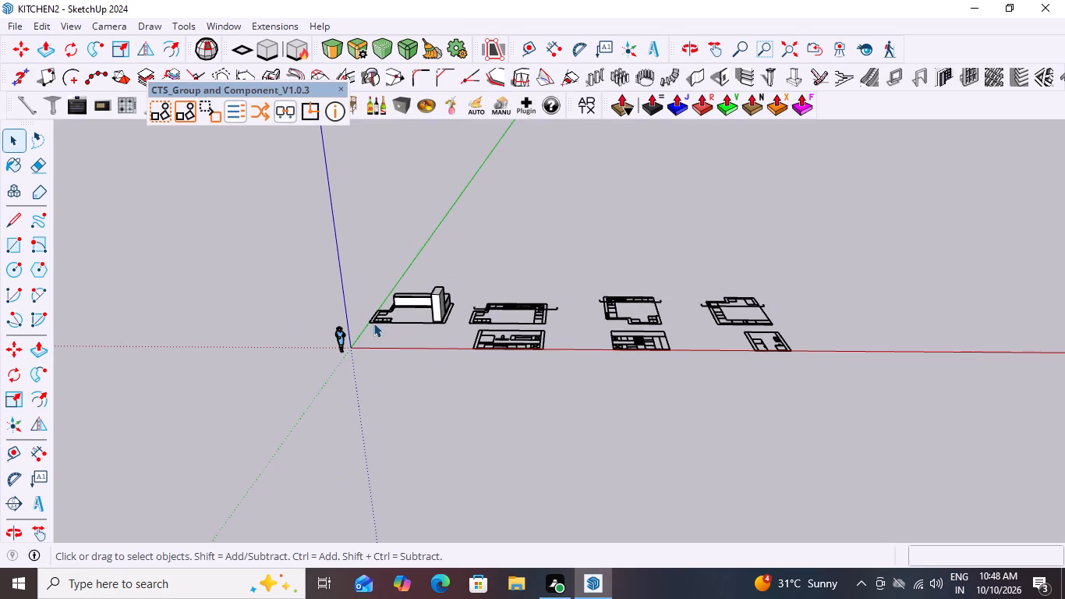
pyautogui.moveTo(373, 323); pyautogui.dragTo(431, 428, button='middle')
pyautogui.scroll(13, 373, 297)
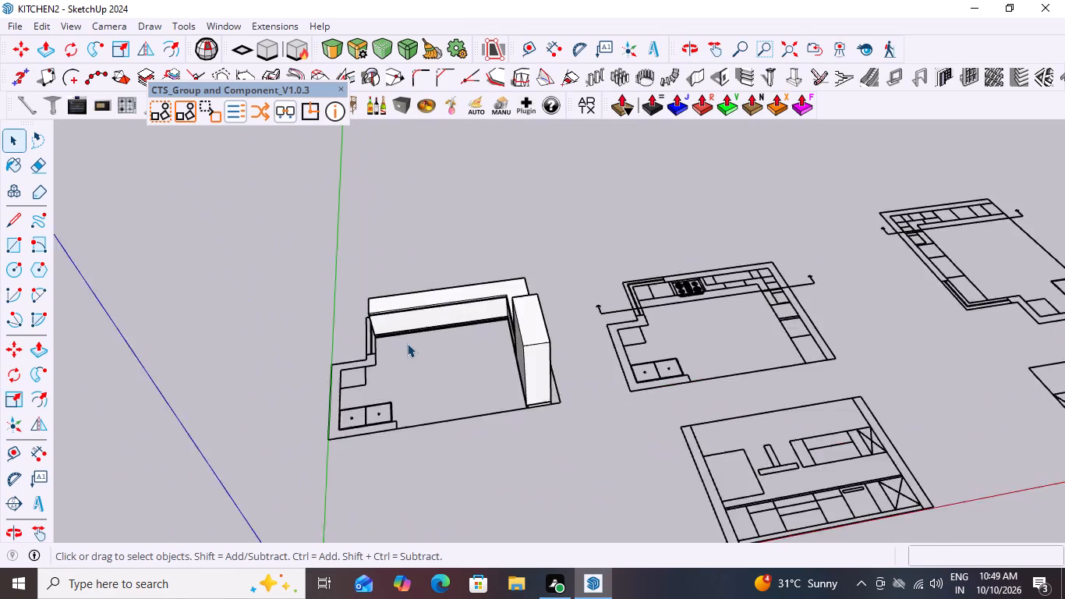
pyautogui.scroll(9, 407, 343)
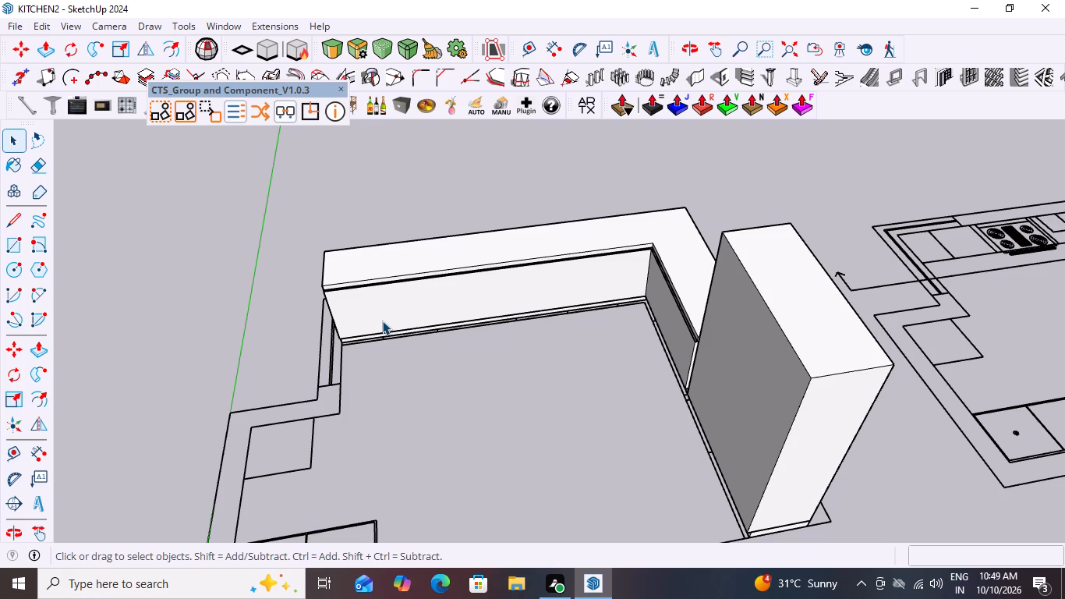
pyautogui.scroll(-4, 460, 307)
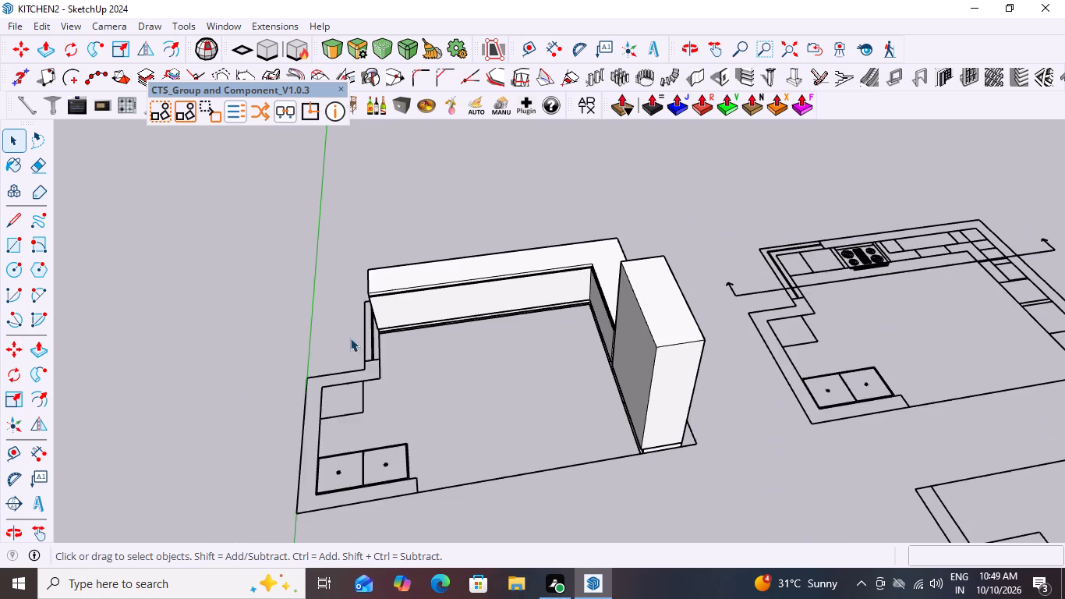
pyautogui.moveTo(350, 338); pyautogui.dragTo(500, 262, button='middle')
pyautogui.scroll(2, 500, 262)
pyautogui.scroll(8, 289, 456)
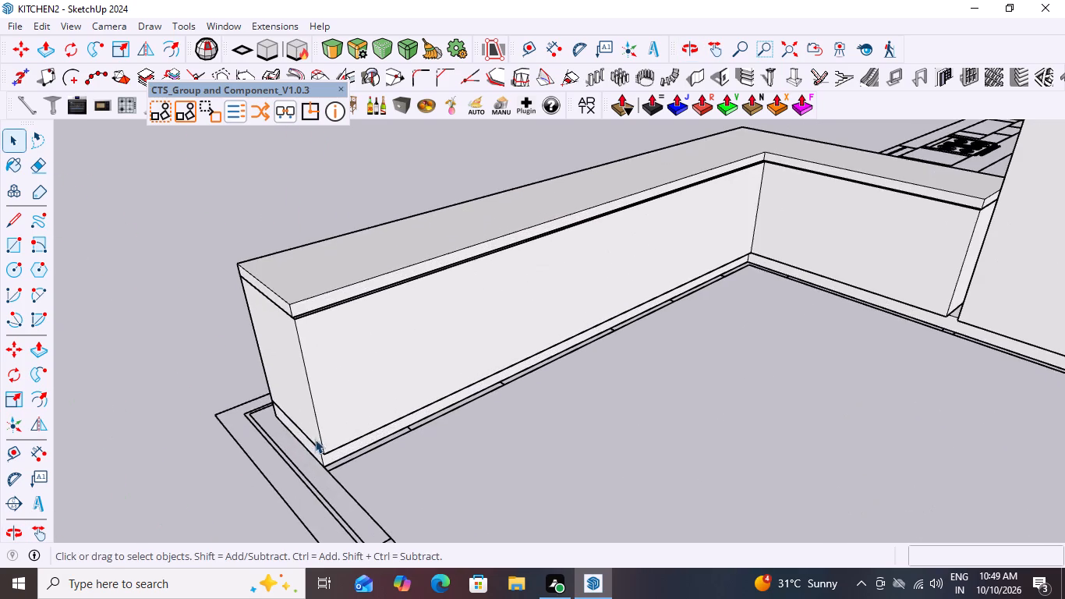
pyautogui.moveTo(375, 455); pyautogui.dragTo(433, 519, button='middle')
pyautogui.scroll(5, 387, 427)
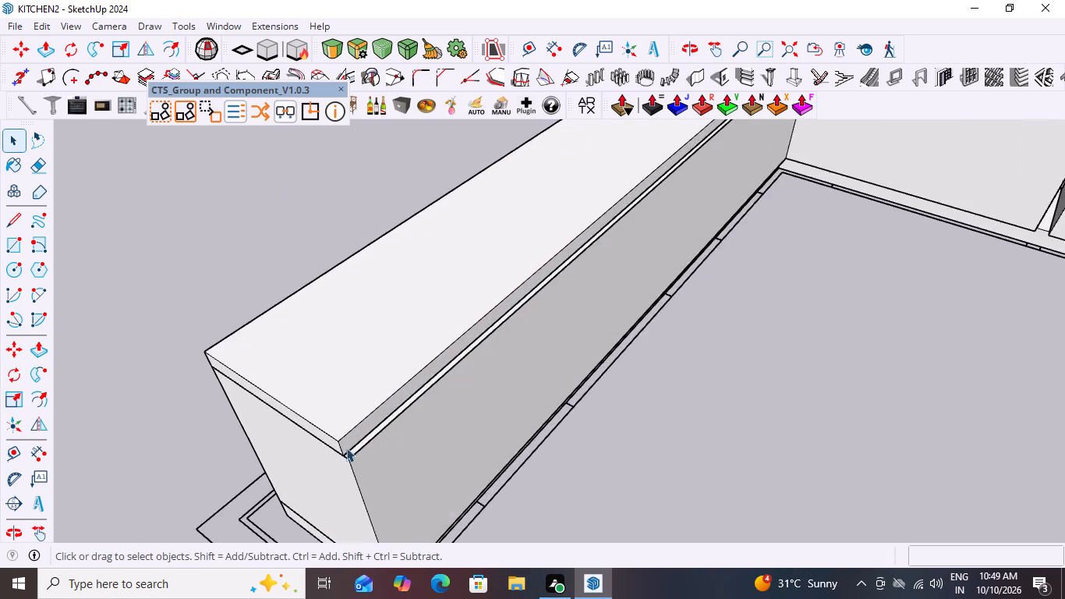
pyautogui.scroll(3, 346, 448)
pyautogui.moveTo(392, 435); pyautogui.dragTo(443, 411, button='middle')
pyautogui.scroll(2, 443, 411)
pyautogui.scroll(5, 372, 471)
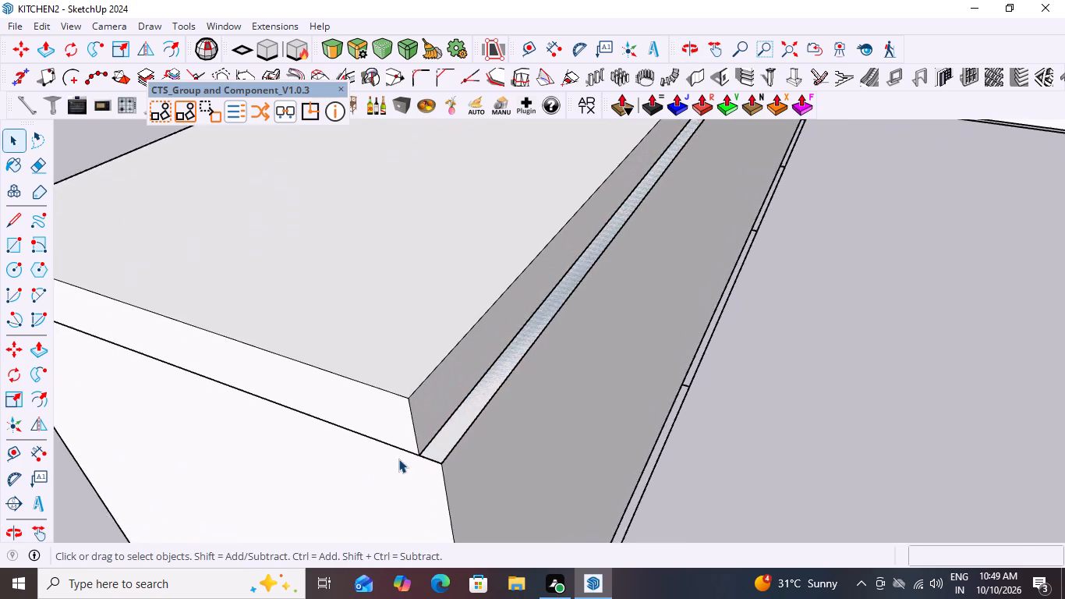
pyautogui.scroll(5, 398, 459)
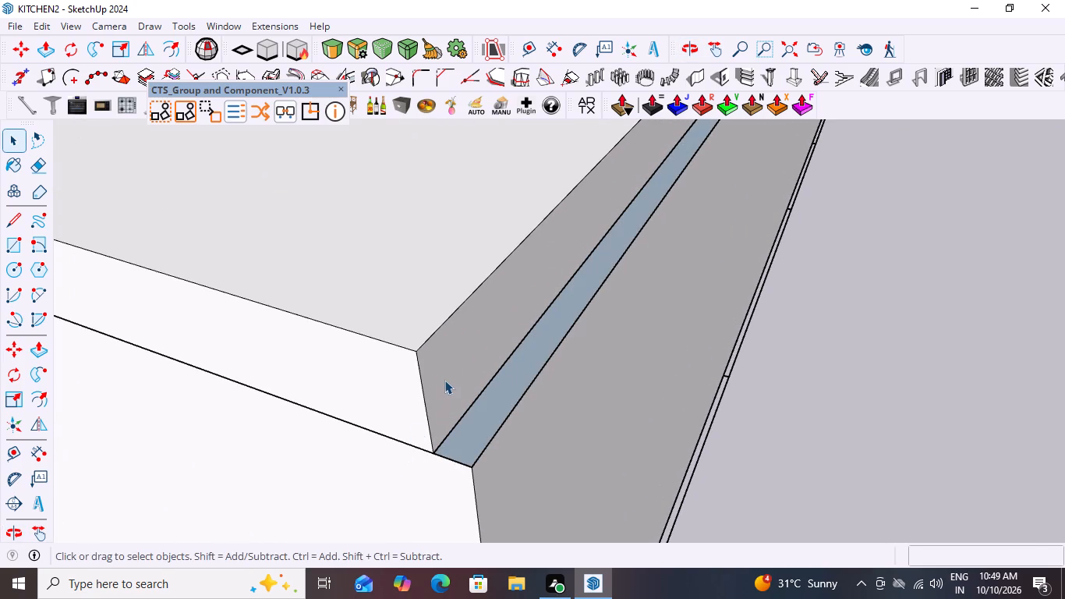
pyautogui.click(444, 380)
pyautogui.click(444, 380)
pyautogui.doubleClick(444, 380)
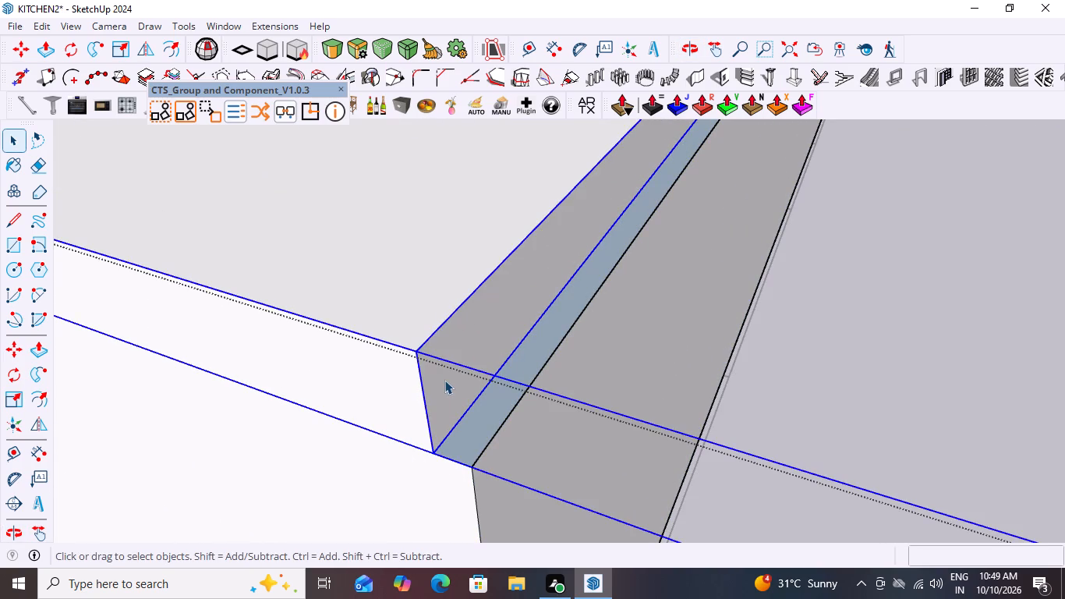
pyautogui.doubleClick(444, 380)
pyautogui.click(441, 380)
# Draw a two-point arc with a 20 mm bulge between the top and bottom front corners of the countertop's free end.
pyautogui.moveTo(453, 385); pyautogui.dragTo(465, 381, button='middle')
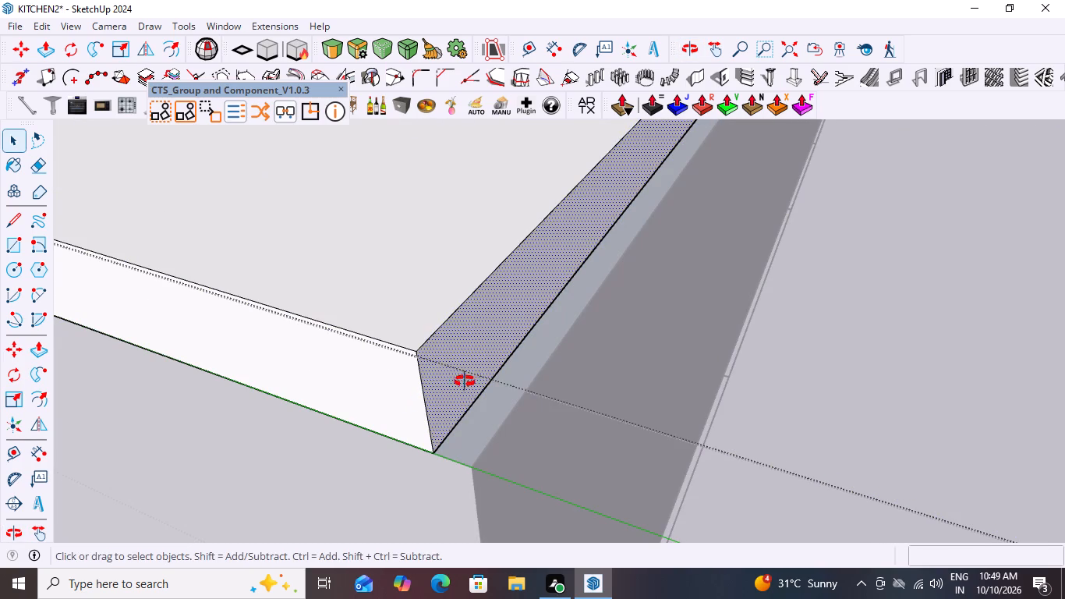
pyautogui.moveTo(465, 381); pyautogui.dragTo(554, 358, button='middle')
pyautogui.scroll(3, 439, 458)
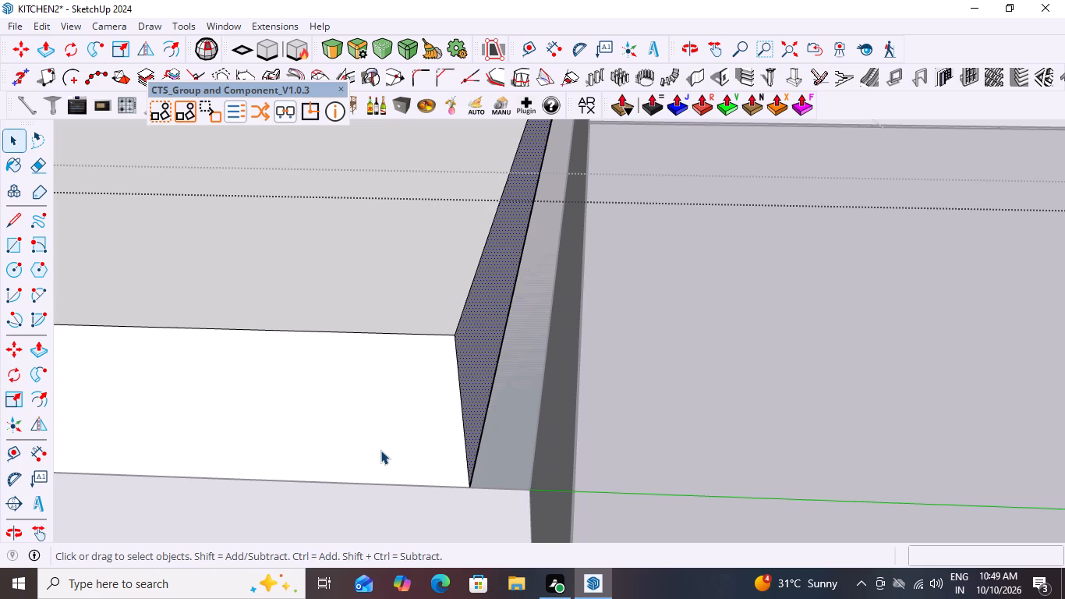
pyautogui.press('r')
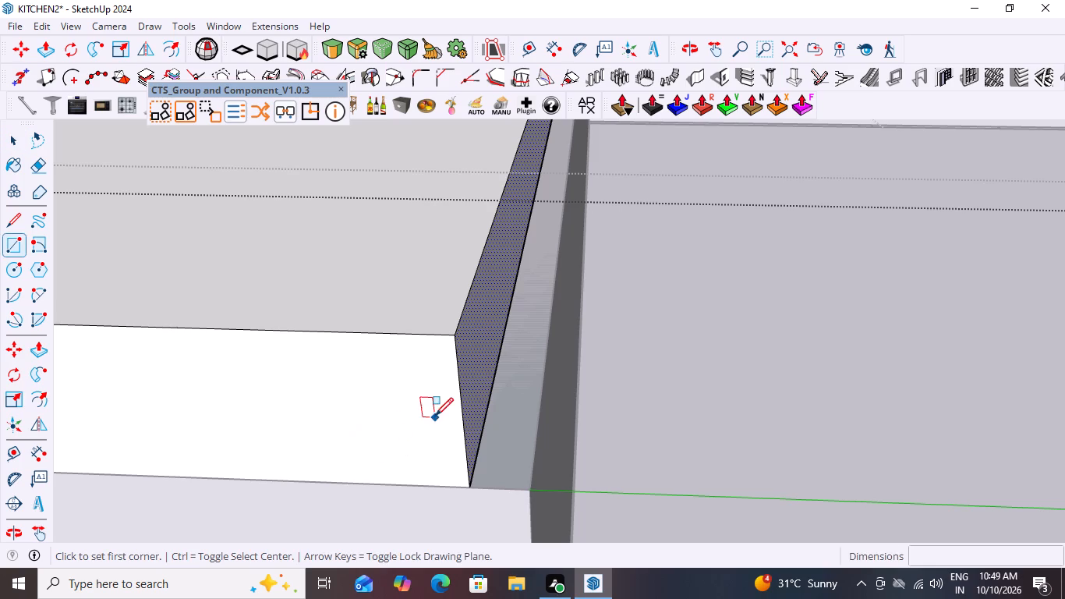
pyautogui.press('space')
pyautogui.press('a')
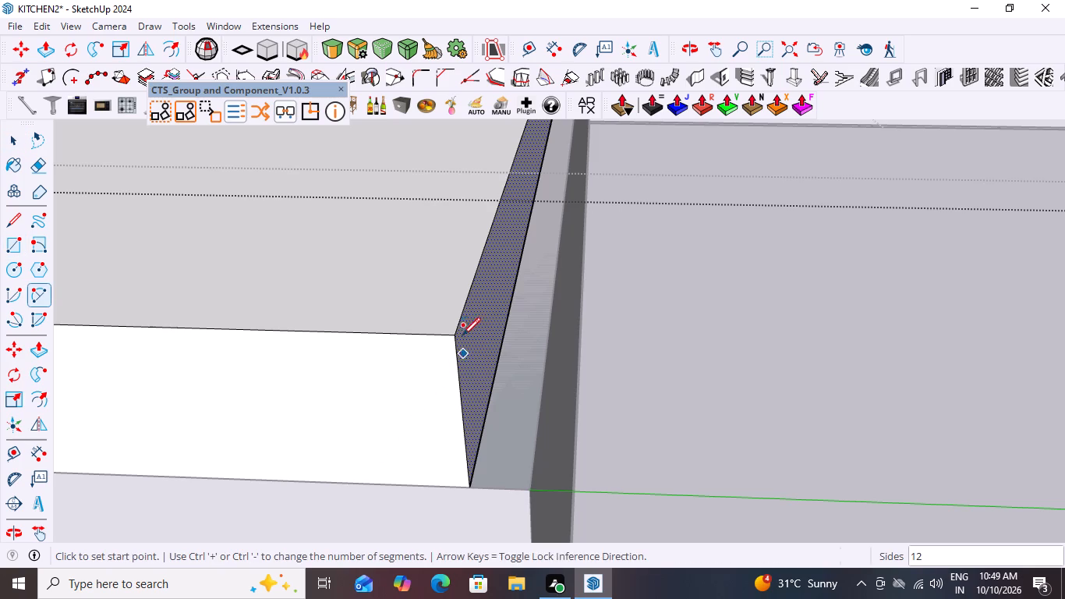
pyautogui.click(453, 331)
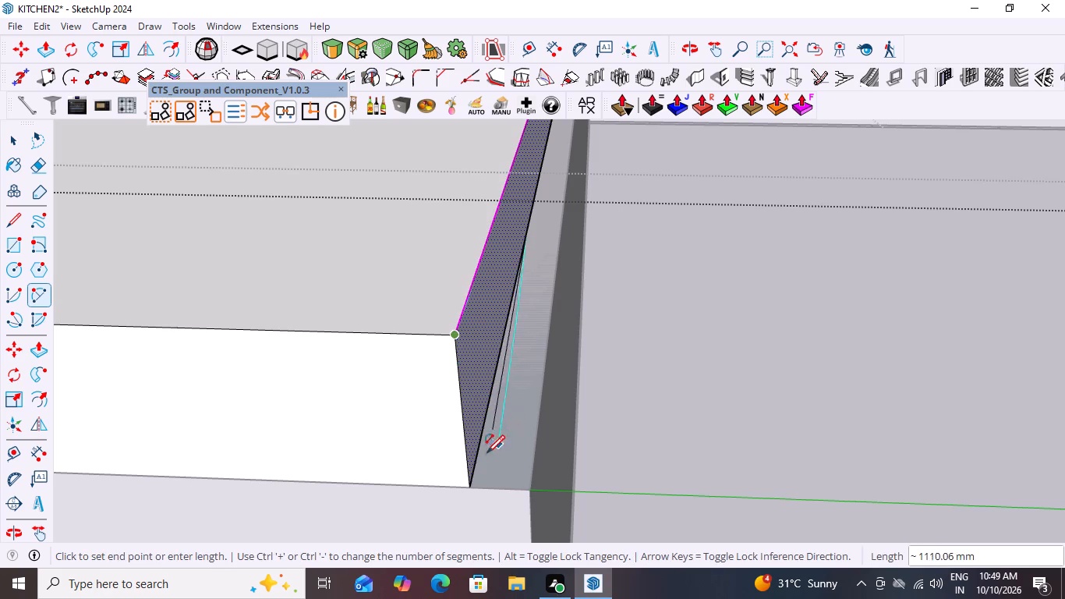
pyautogui.click(468, 487)
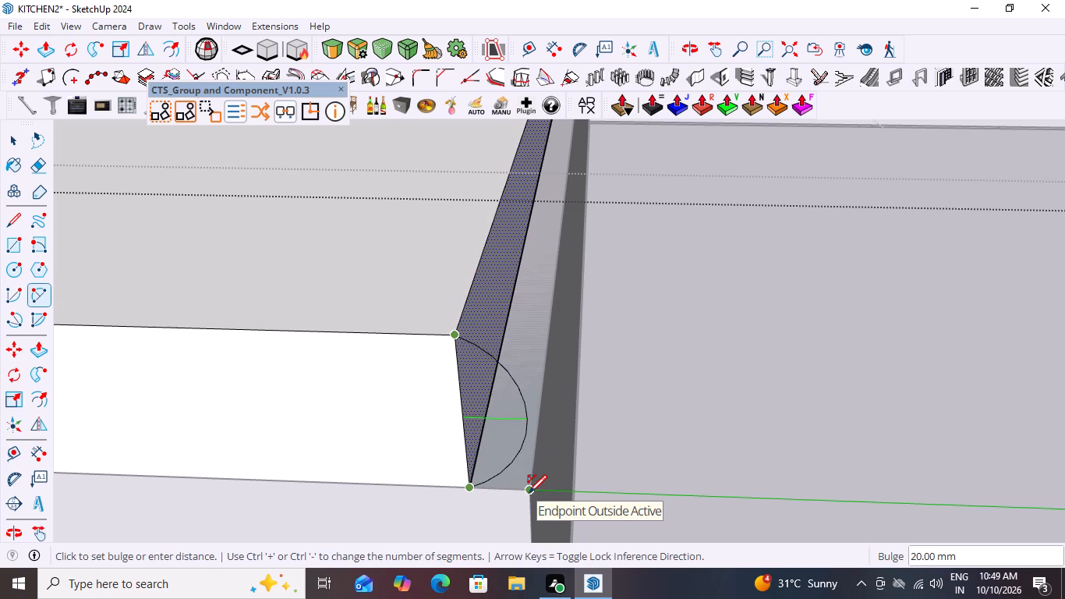
pyautogui.click(529, 493)
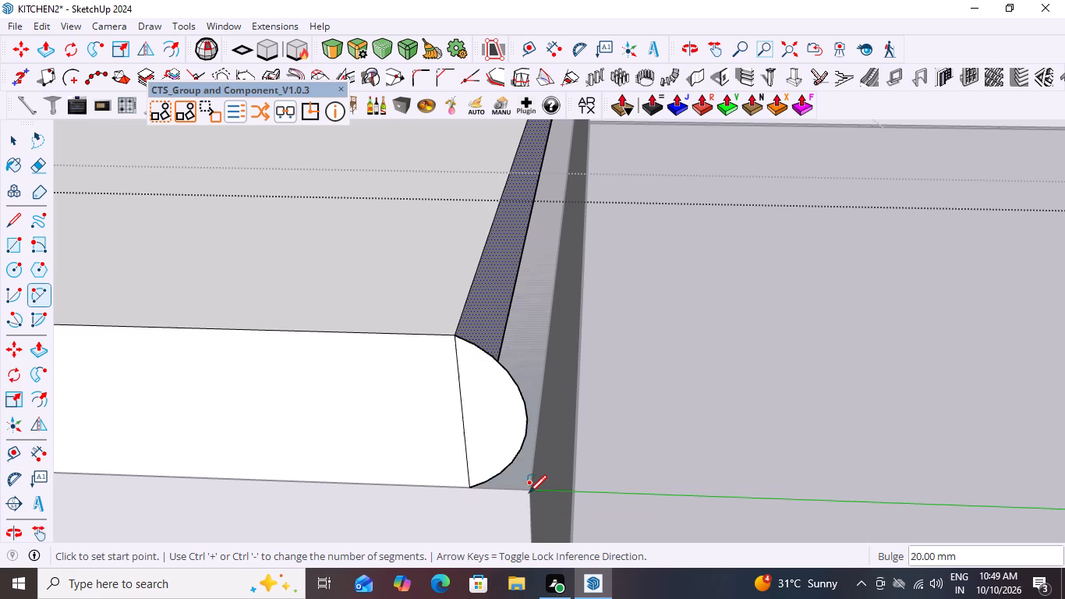
pyautogui.scroll(-12, 356, 466)
pyautogui.moveTo(565, 478); pyautogui.dragTo(430, 486, button='middle')
pyautogui.scroll(-16, 430, 486)
pyautogui.scroll(1, 509, 483)
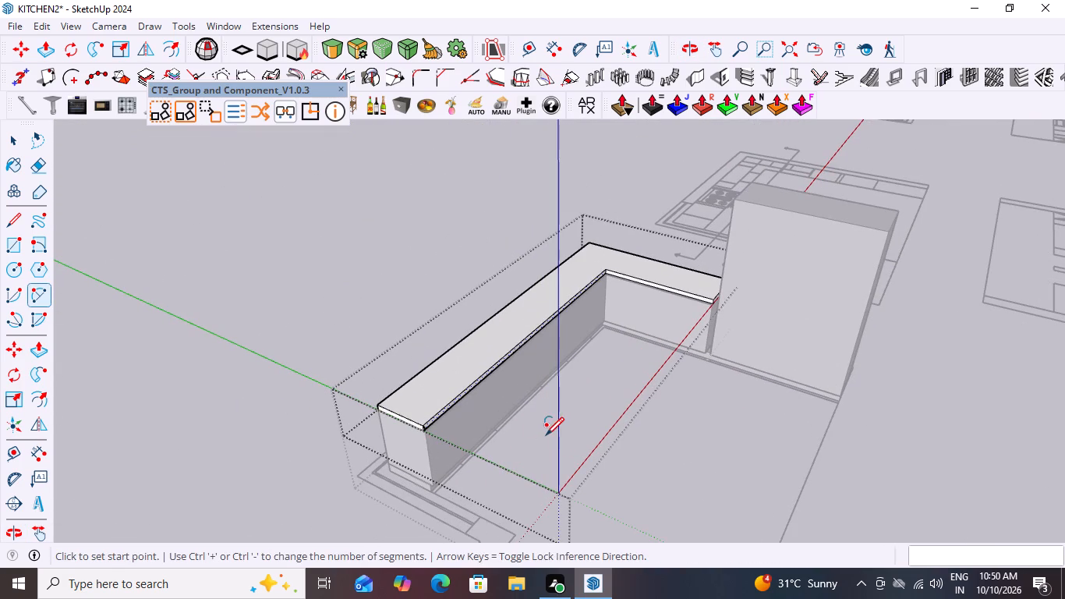
pyautogui.press('space')
pyautogui.click(541, 435)
# Extrude the half-round profile with Follow Me along the two inner top edges of the L-shaped countertop.
pyautogui.scroll(15, 416, 448)
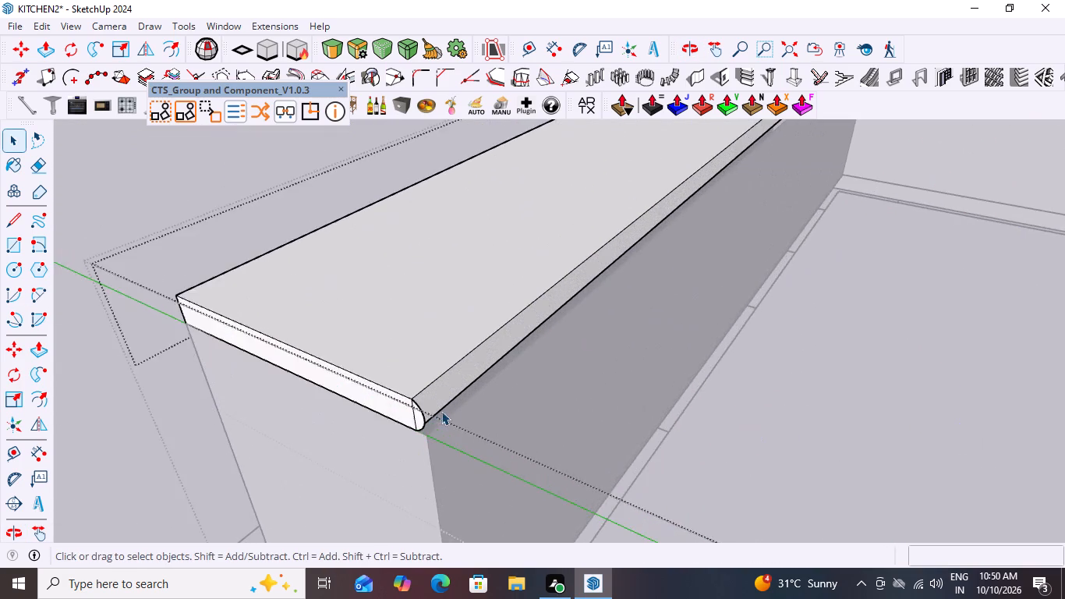
pyautogui.scroll(3, 441, 411)
pyautogui.moveTo(511, 413); pyautogui.dragTo(461, 387, button='middle')
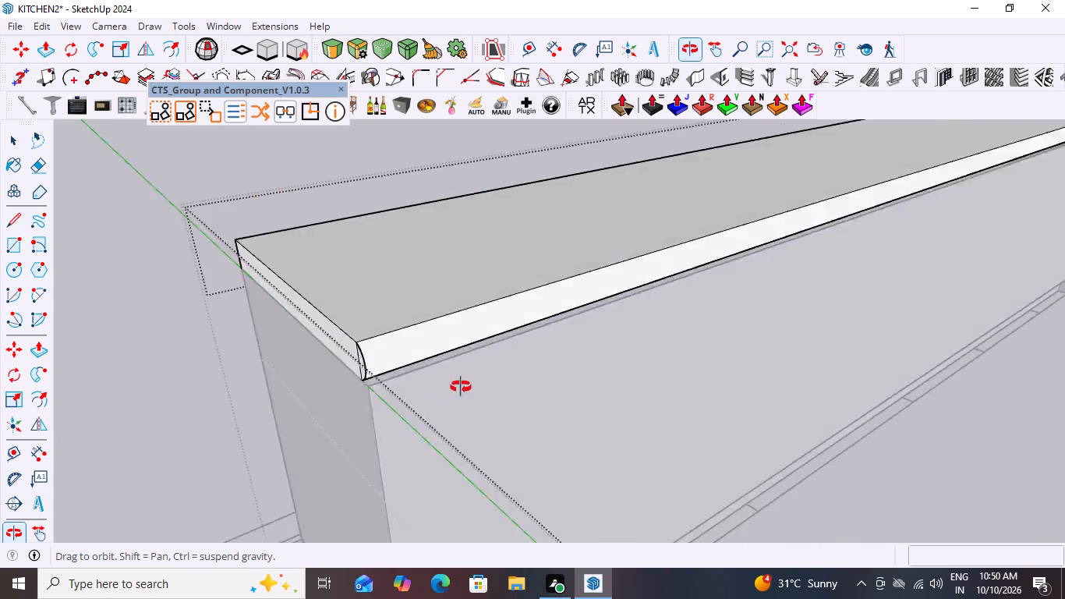
pyautogui.moveTo(461, 387); pyautogui.dragTo(554, 414, button='middle')
pyautogui.moveTo(490, 476); pyautogui.dragTo(368, 451, button='middle')
pyautogui.scroll(2, 372, 452)
pyautogui.scroll(-5, 366, 445)
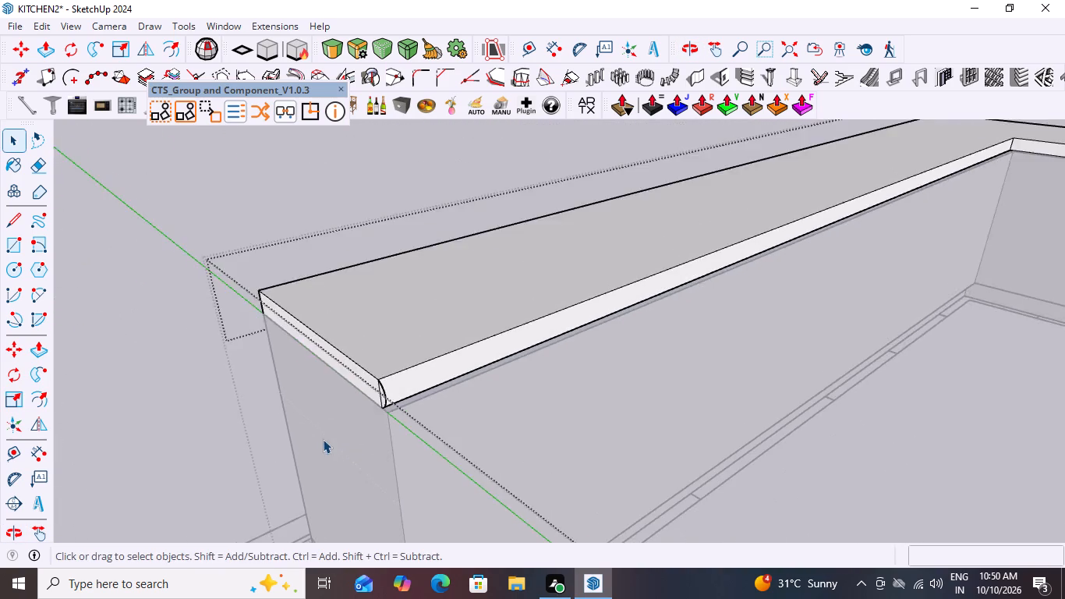
pyautogui.scroll(-10, 323, 439)
pyautogui.scroll(4, 522, 436)
pyautogui.scroll(2, 331, 460)
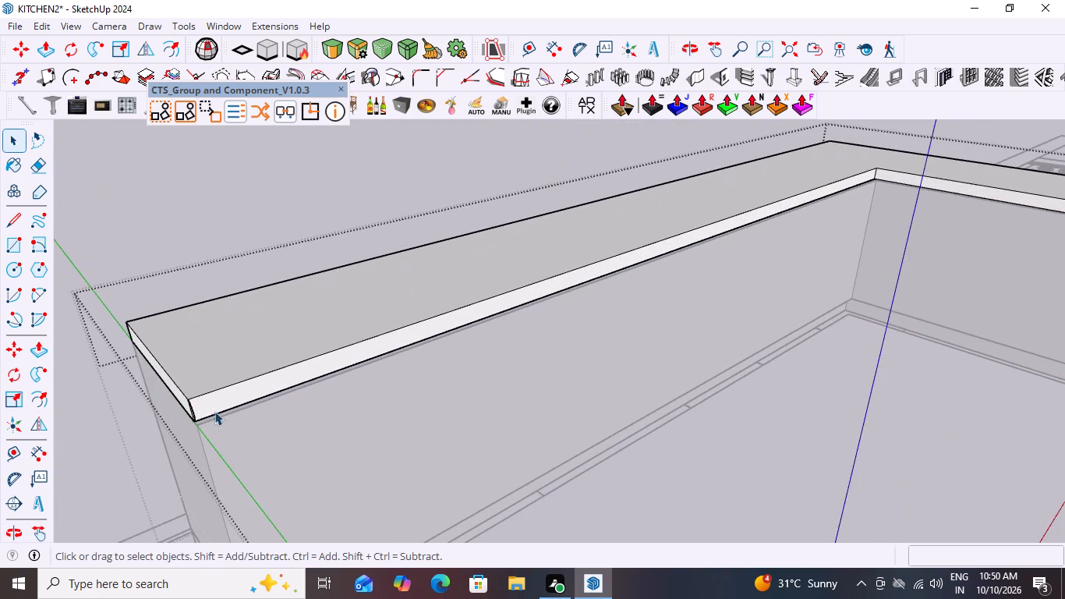
pyautogui.scroll(2, 200, 411)
pyautogui.moveTo(201, 431); pyautogui.dragTo(169, 427, button='middle')
pyautogui.scroll(4, 190, 377)
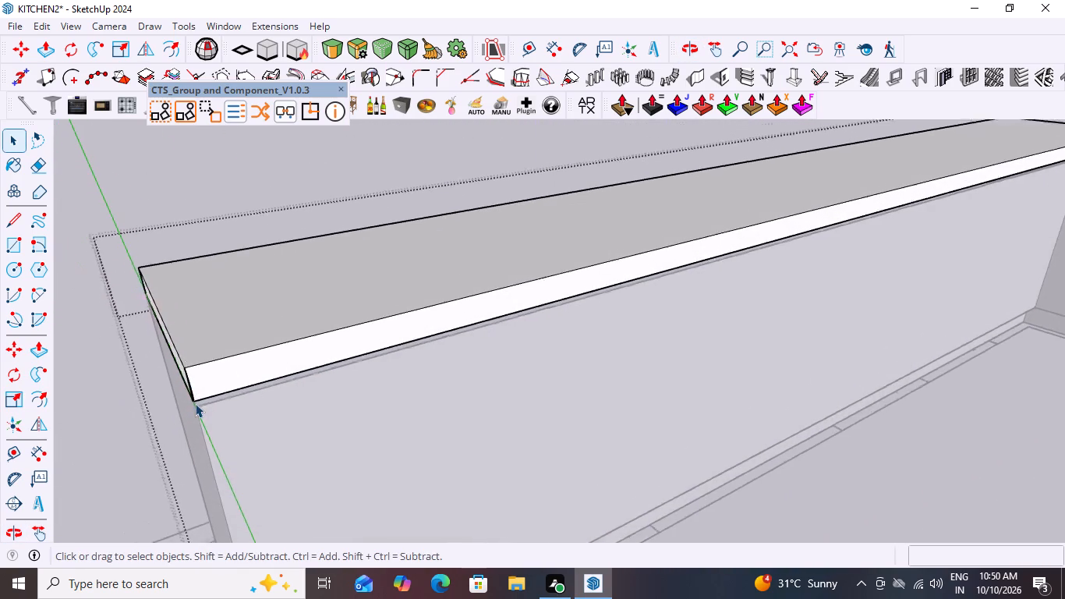
pyautogui.scroll(1, 195, 403)
pyautogui.moveTo(272, 402); pyautogui.dragTo(193, 395, button='middle')
pyautogui.scroll(3, 193, 395)
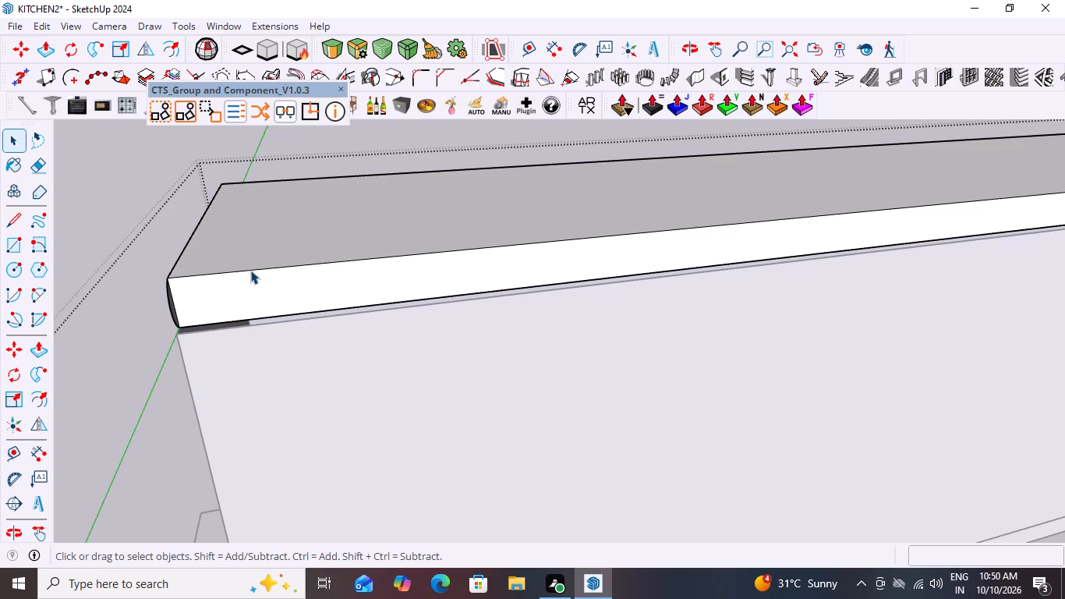
pyautogui.doubleClick(252, 269)
pyautogui.click(252, 269)
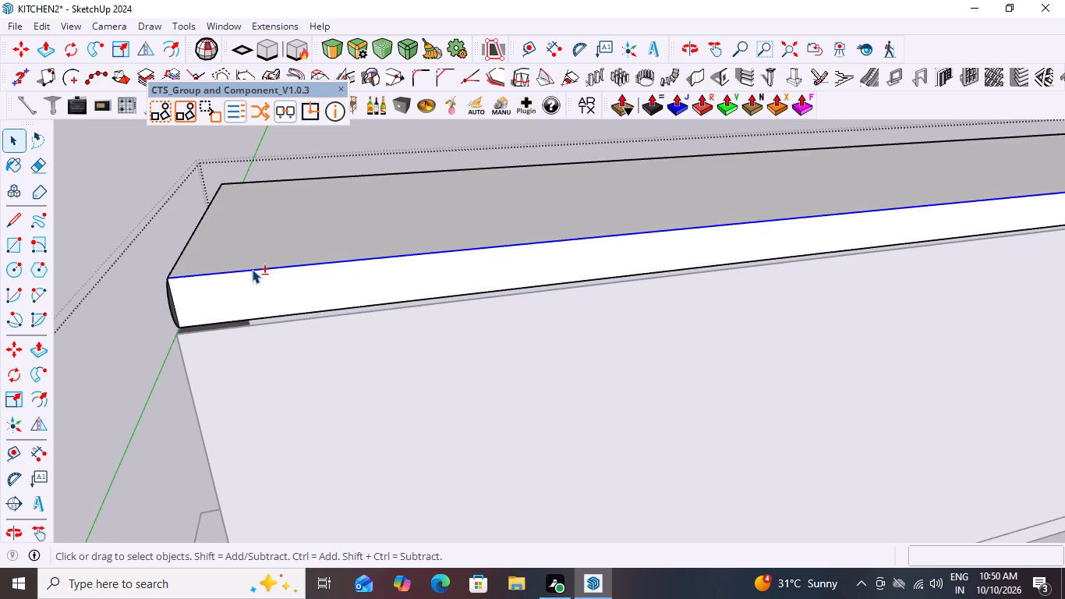
pyautogui.keyDown('shift'); pyautogui.scroll(-18, 207, 338); pyautogui.keyUp('shift')
pyautogui.keyDown('shift'); pyautogui.scroll(3, 781, 296); pyautogui.keyUp('shift')
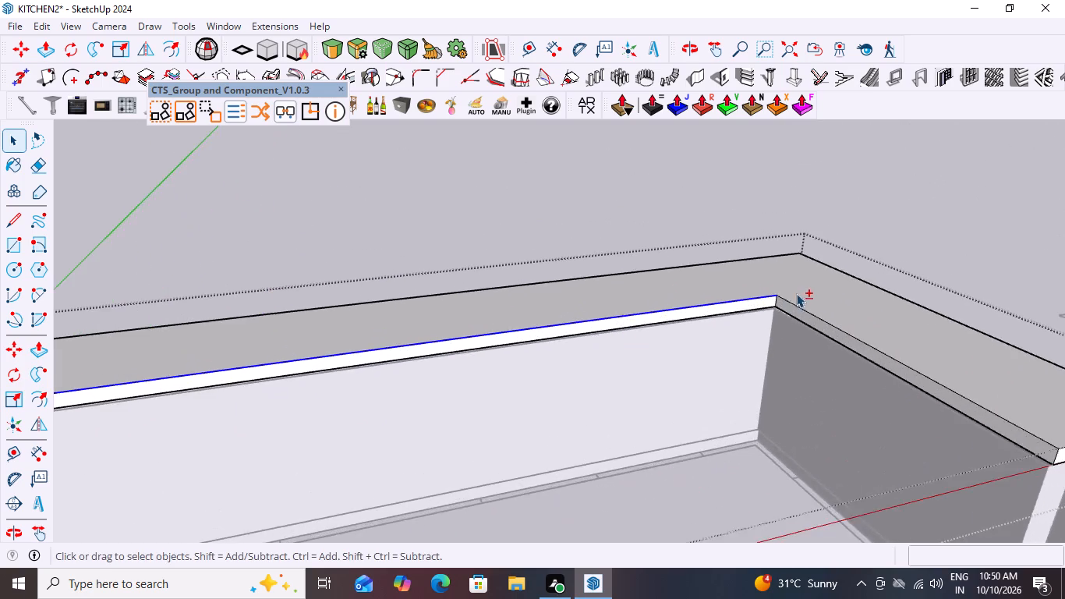
pyautogui.keyDown('shift'); pyautogui.scroll(10, 796, 293); pyautogui.keyUp('shift')
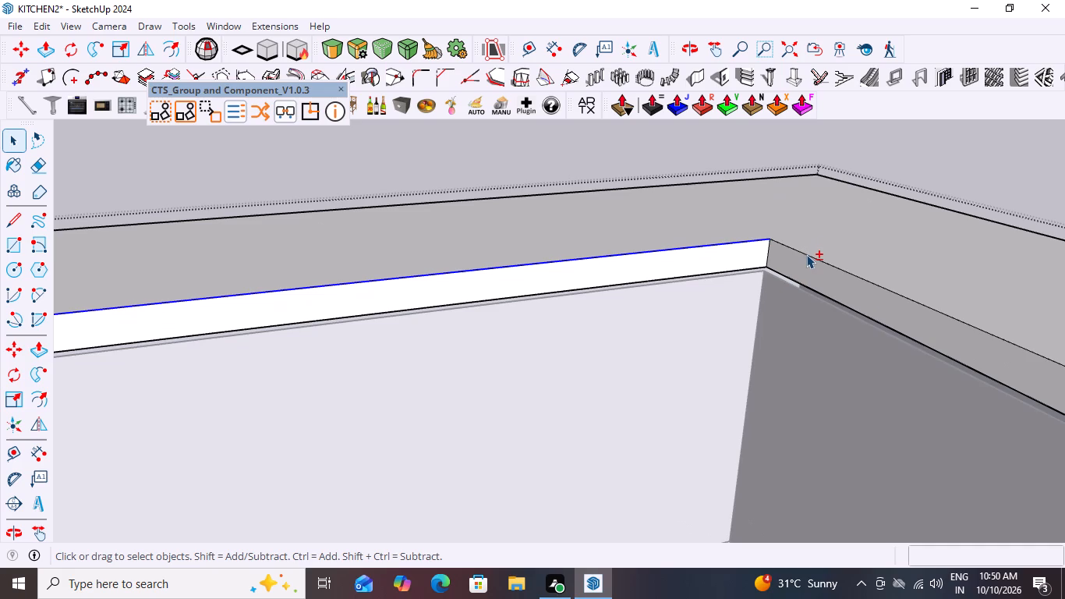
pyautogui.keyDown('shift'); pyautogui.click(806, 254); pyautogui.keyUp('shift')
pyautogui.keyDown('shift'); pyautogui.scroll(-11, 725, 280); pyautogui.keyUp('shift')
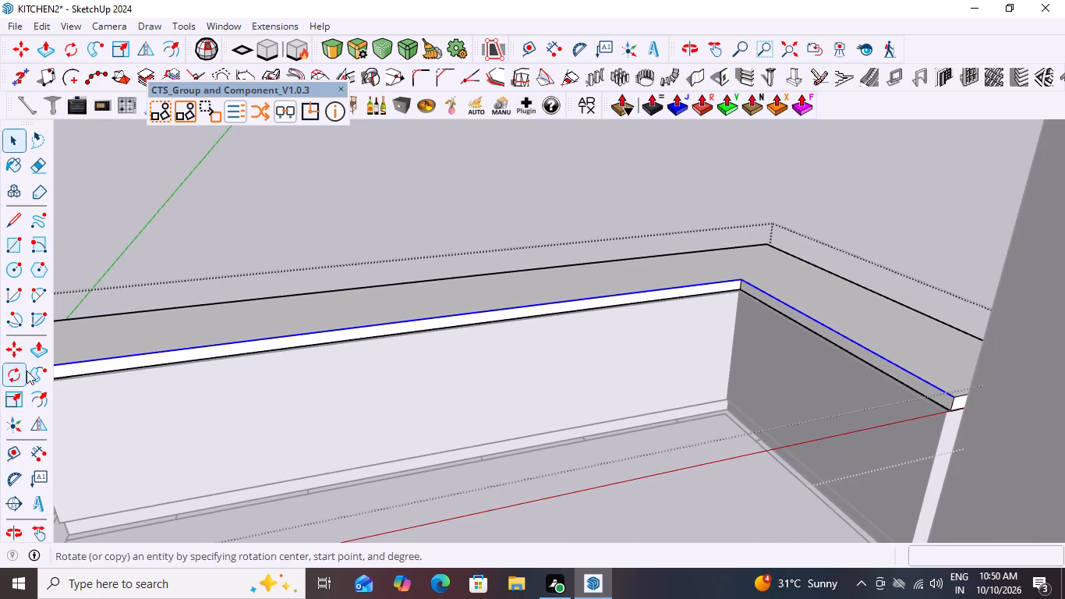
pyautogui.keyDown('shift'); pyautogui.click(37, 373); pyautogui.keyUp('shift')
pyautogui.scroll(-7, 432, 377)
pyautogui.scroll(1, 219, 400)
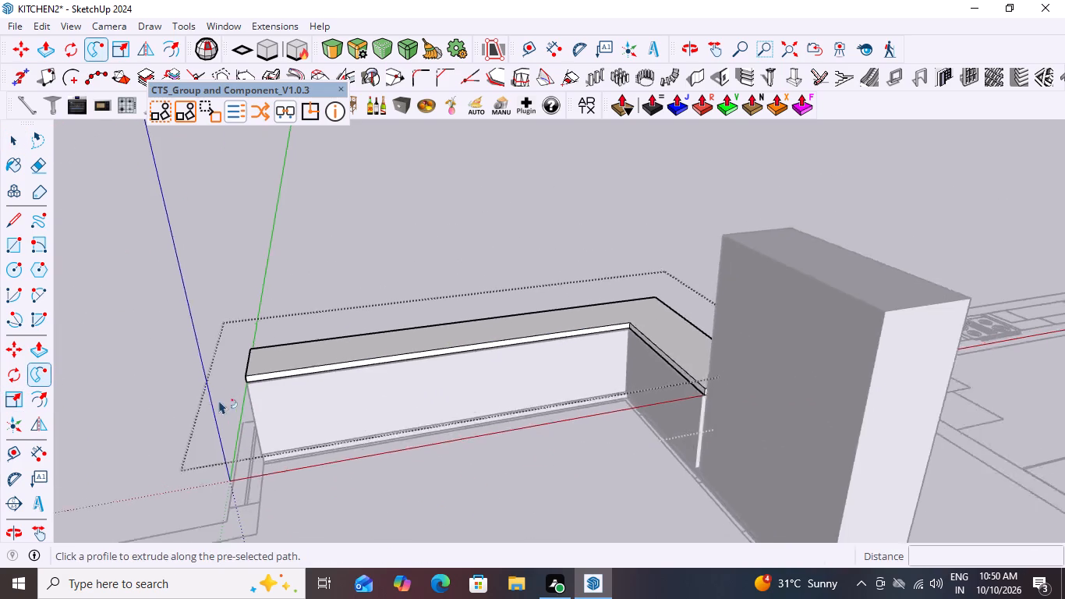
pyautogui.scroll(20, 219, 400)
pyautogui.scroll(13, 219, 400)
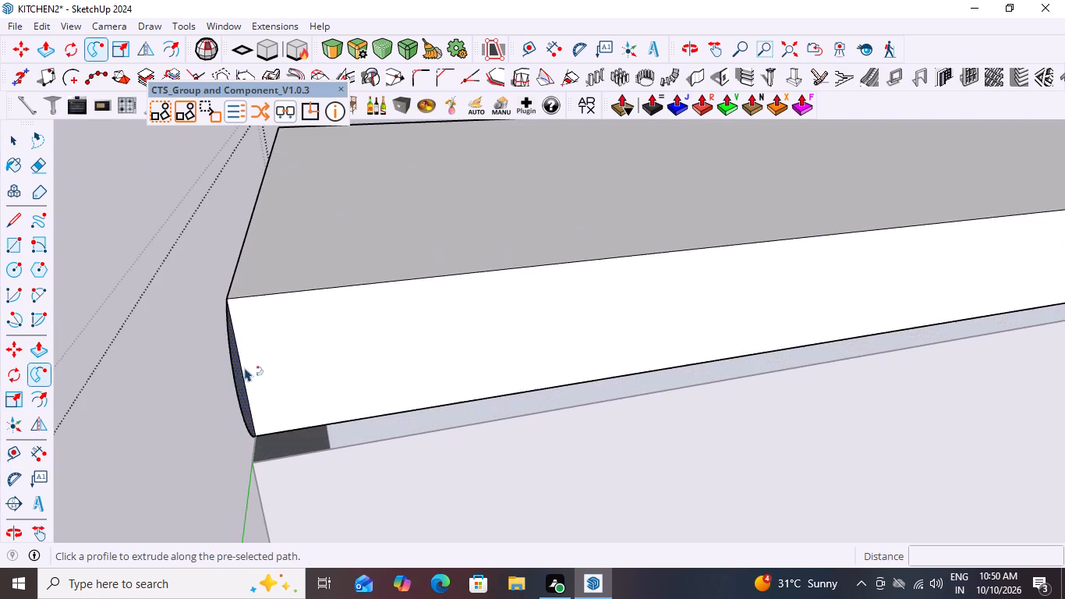
pyautogui.click(242, 385)
# Inspect the rounded countertop edge at the free end, the inner corner and the end beside the tall unit.
pyautogui.scroll(-10, 208, 394)
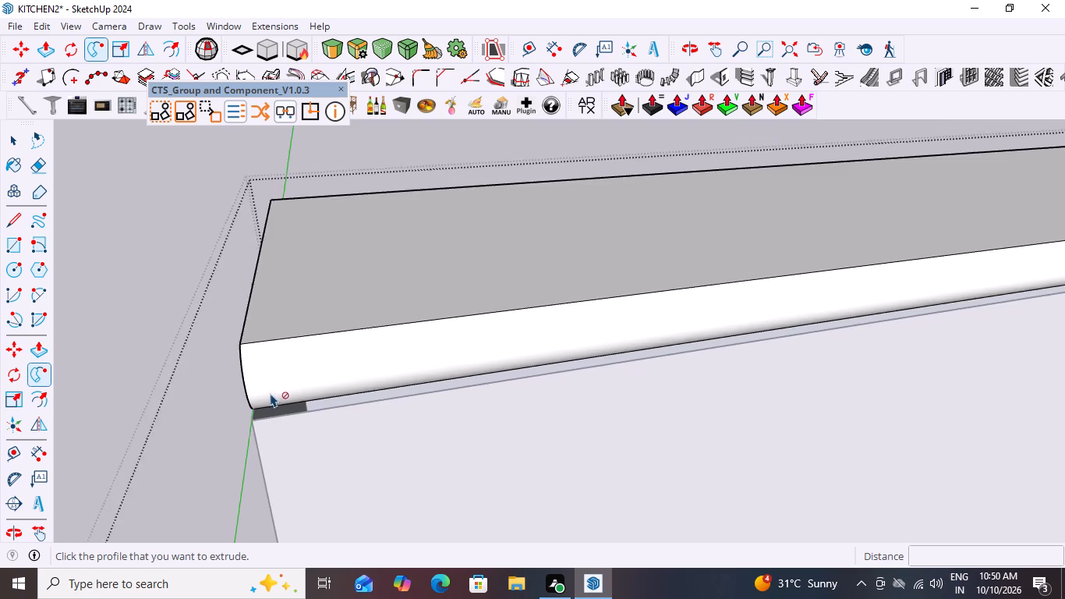
pyautogui.scroll(-16, 271, 393)
pyautogui.moveTo(338, 472); pyautogui.dragTo(505, 454, button='middle')
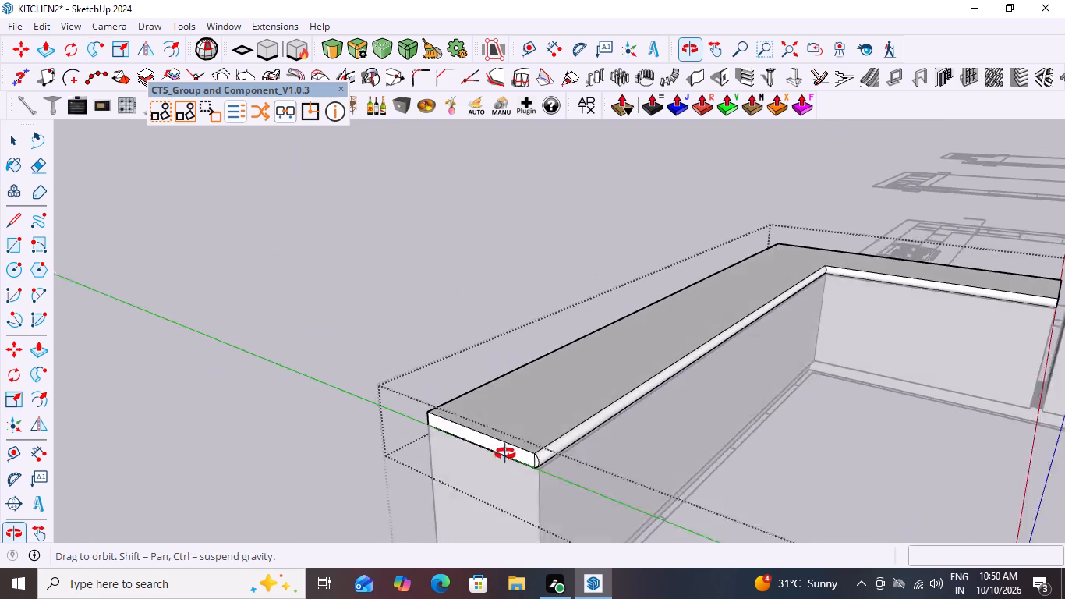
pyautogui.moveTo(505, 454); pyautogui.dragTo(444, 458, button='middle')
pyautogui.scroll(13, 444, 458)
pyautogui.scroll(-6, 370, 451)
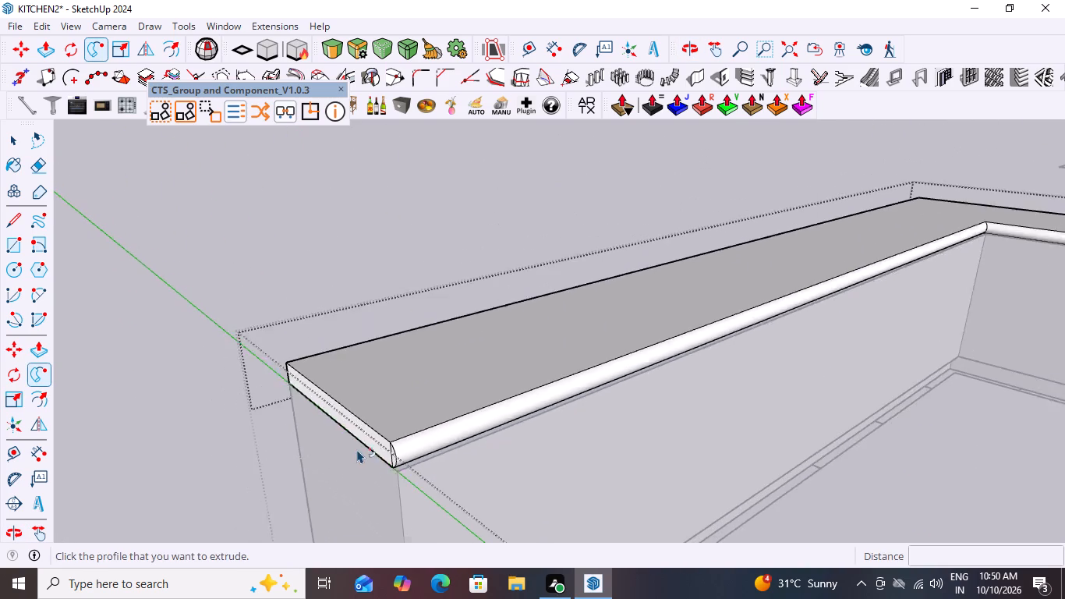
pyautogui.scroll(-10, 357, 449)
pyautogui.scroll(-4, 659, 337)
pyautogui.scroll(11, 920, 326)
pyautogui.moveTo(878, 362); pyautogui.dragTo(801, 399, button='middle')
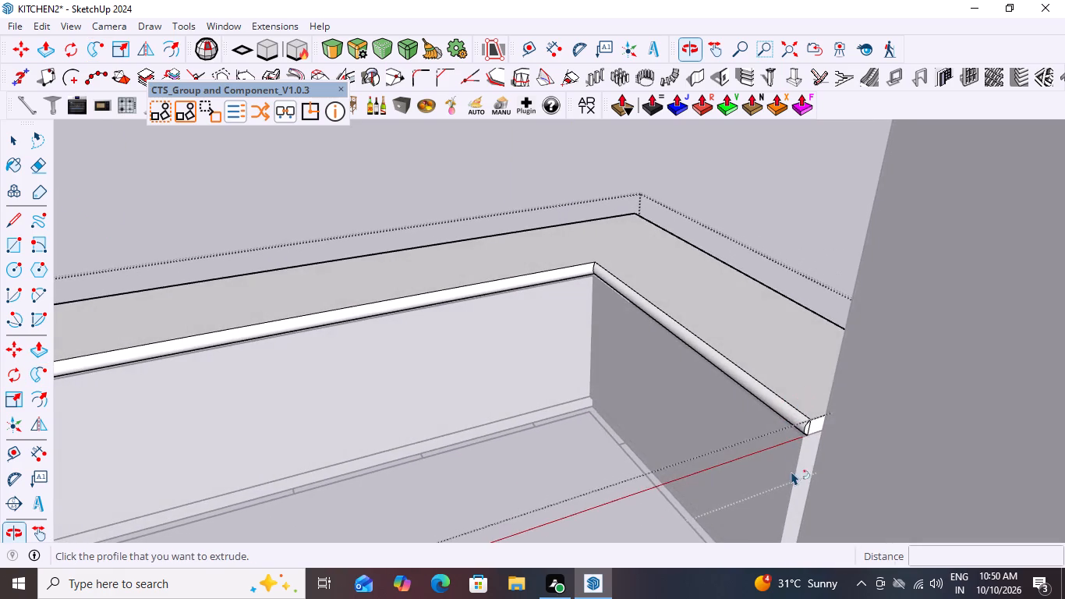
pyautogui.scroll(19, 794, 470)
pyautogui.scroll(3, 809, 386)
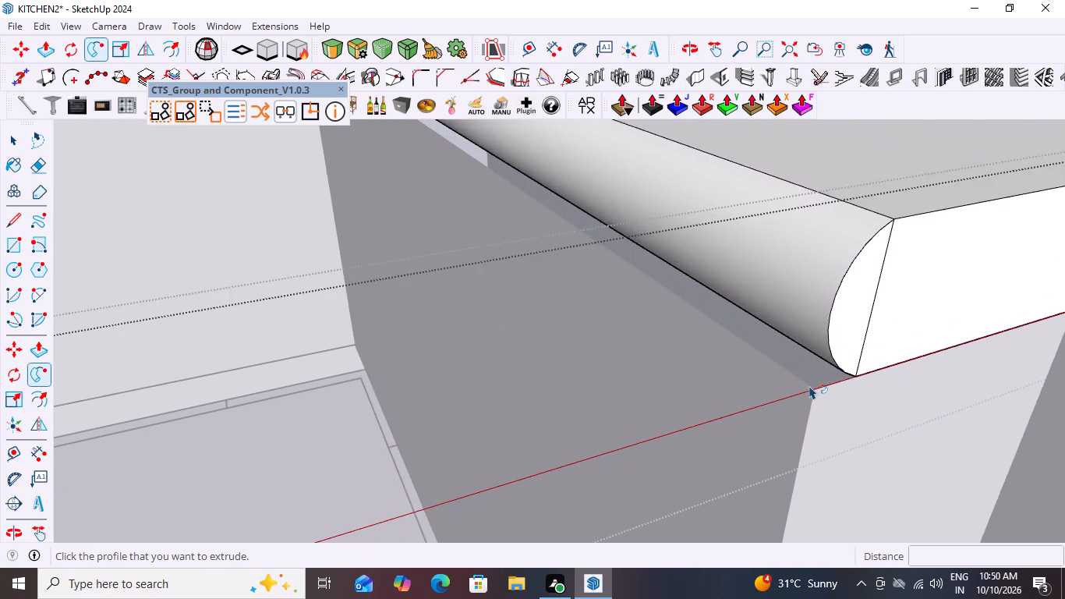
pyautogui.scroll(1, 809, 385)
pyautogui.scroll(-16, 791, 367)
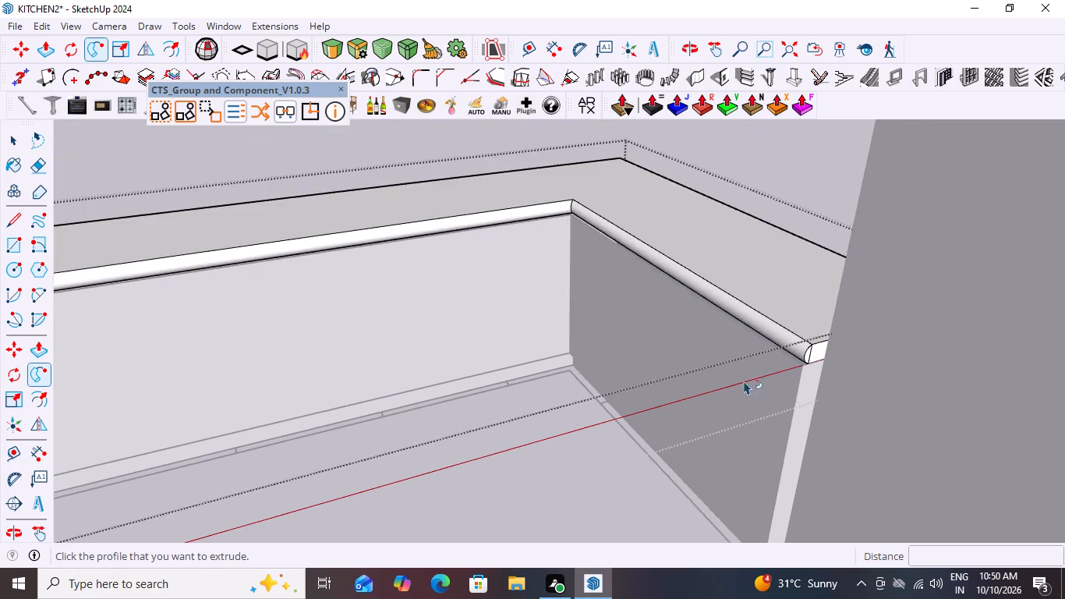
# Inspect the rounded countertop edge along both runs, at the free end and beside the tall unit.
pyautogui.scroll(-10, 744, 381)
pyautogui.scroll(-3, 441, 406)
pyautogui.moveTo(292, 422); pyautogui.dragTo(470, 415, button='middle')
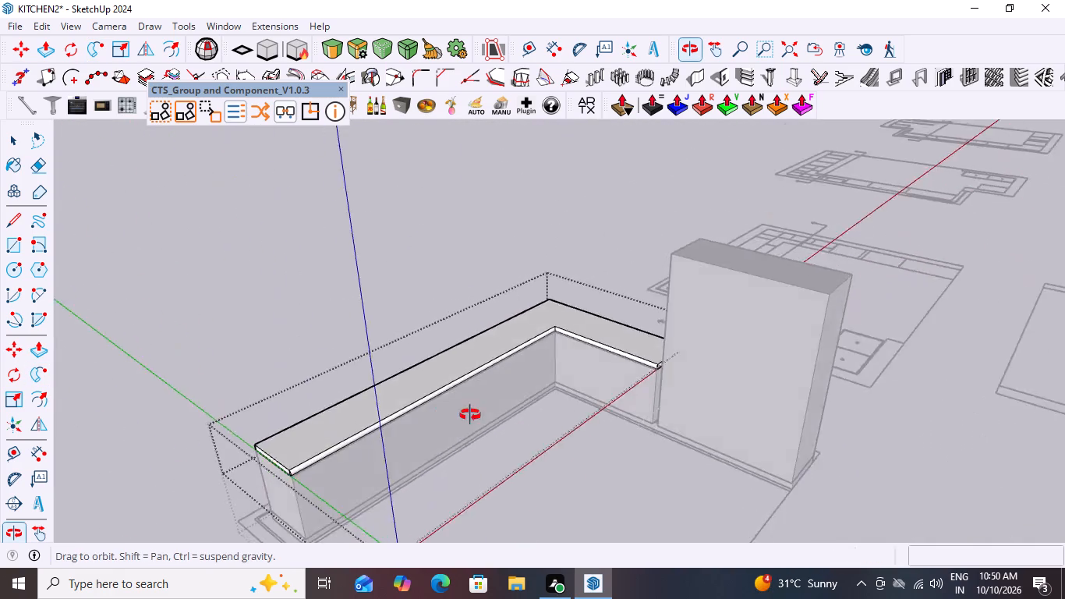
pyautogui.moveTo(470, 415); pyautogui.dragTo(482, 299, button='middle')
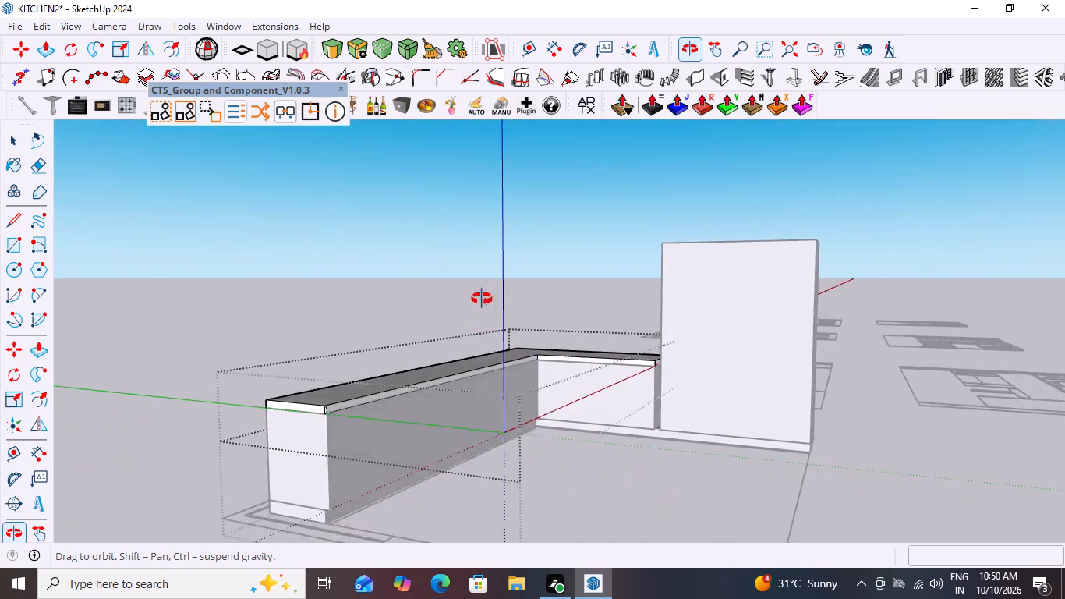
pyautogui.moveTo(482, 299); pyautogui.dragTo(520, 332, button='middle')
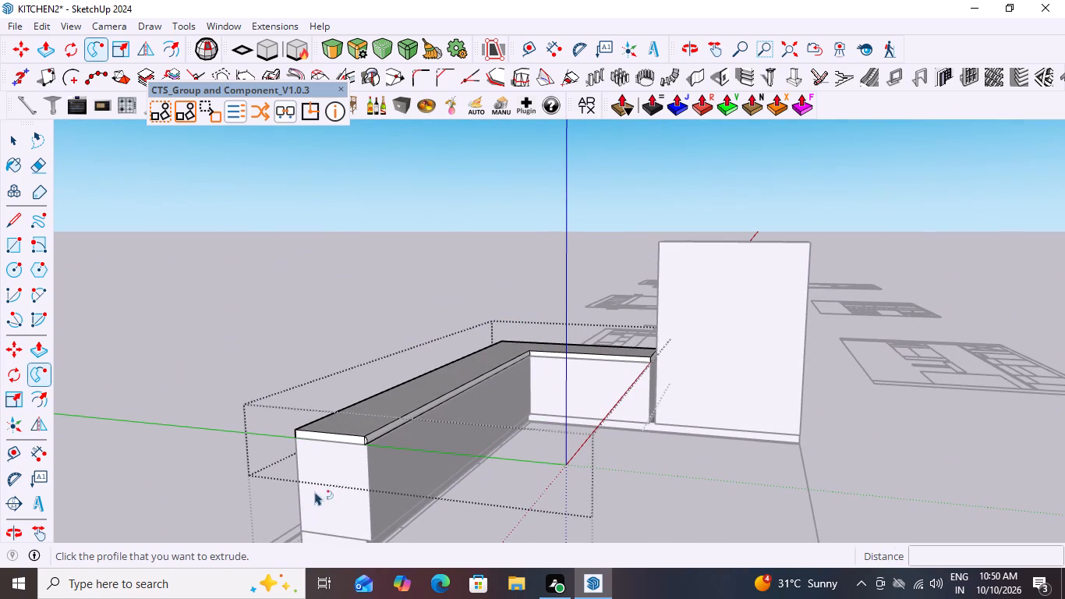
pyautogui.scroll(19, 346, 455)
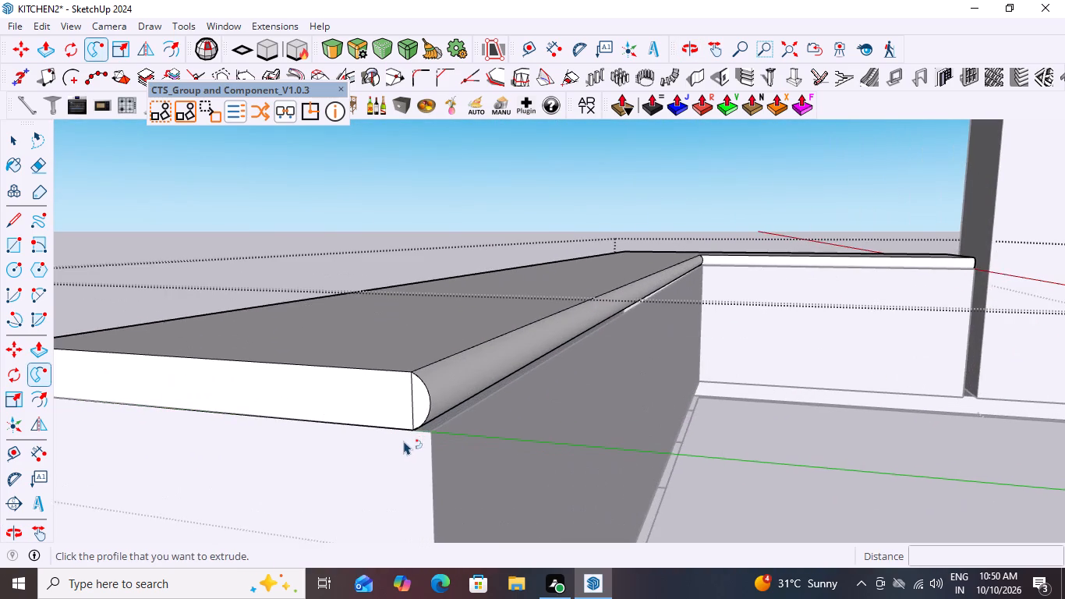
pyautogui.scroll(-19, 281, 450)
pyautogui.moveTo(519, 462); pyautogui.dragTo(376, 478, button='middle')
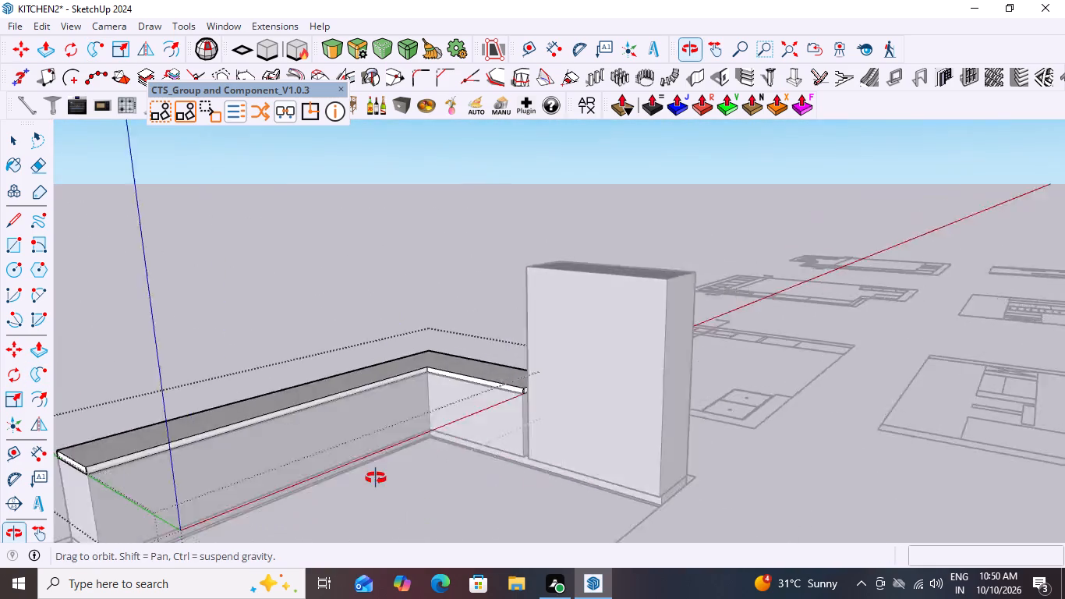
pyautogui.moveTo(376, 478); pyautogui.dragTo(544, 504, button='middle')
pyautogui.scroll(-11, 480, 470)
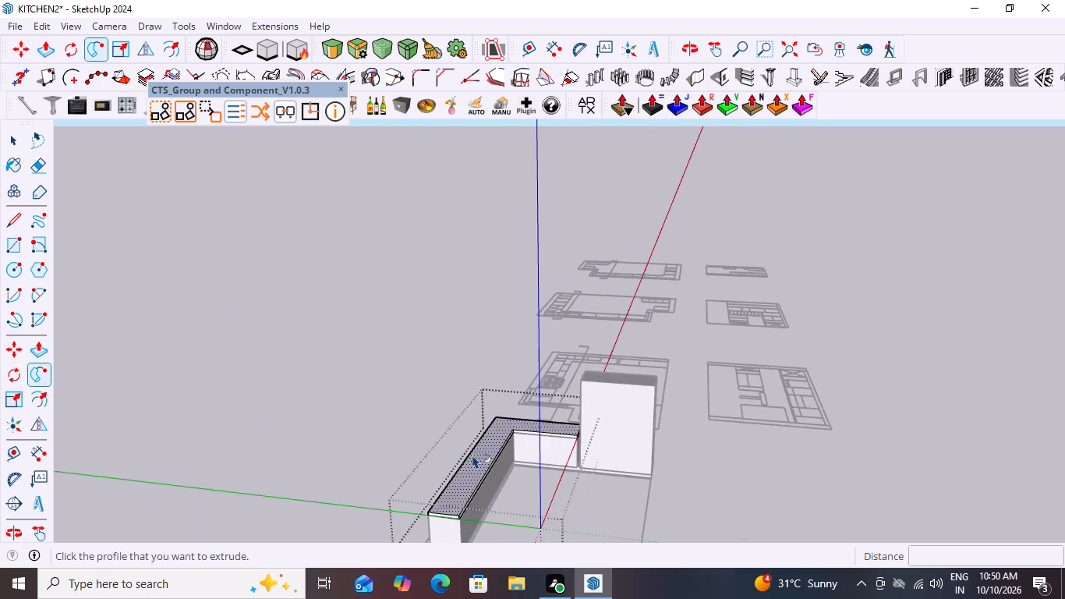
pyautogui.scroll(-2, 472, 455)
pyautogui.moveTo(569, 498); pyautogui.dragTo(334, 452, button='middle')
pyautogui.scroll(12, 346, 426)
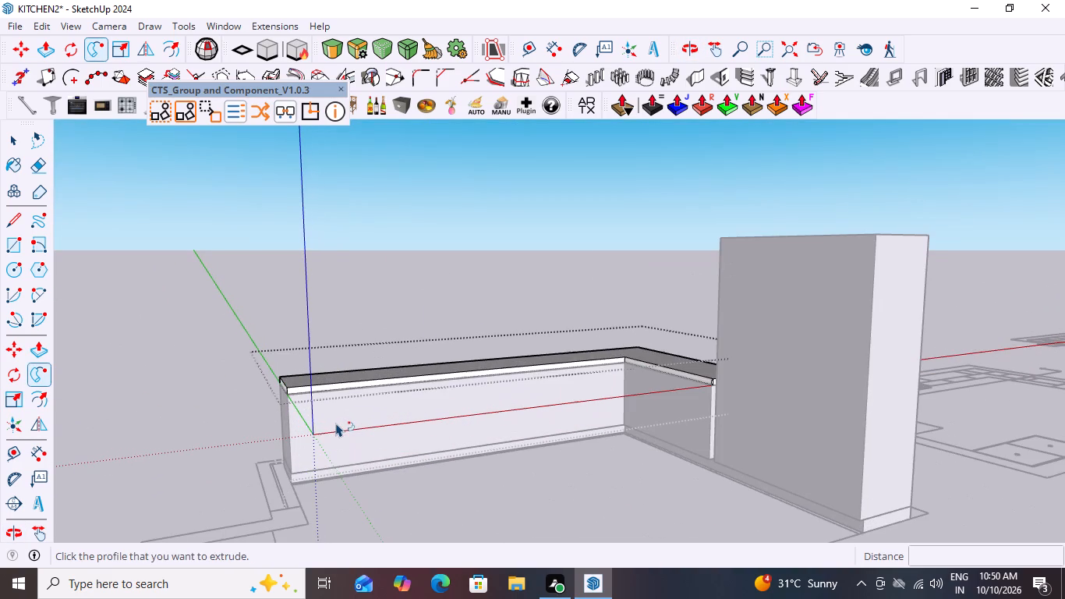
# Undo the Follow Me rounded edge and the arc profile on the L-shaped countertop.
pyautogui.hotkey('ctrl', 'z')
pyautogui.hotkey('ctrl', 'z')
pyautogui.hotkey('ctrl', 'z')
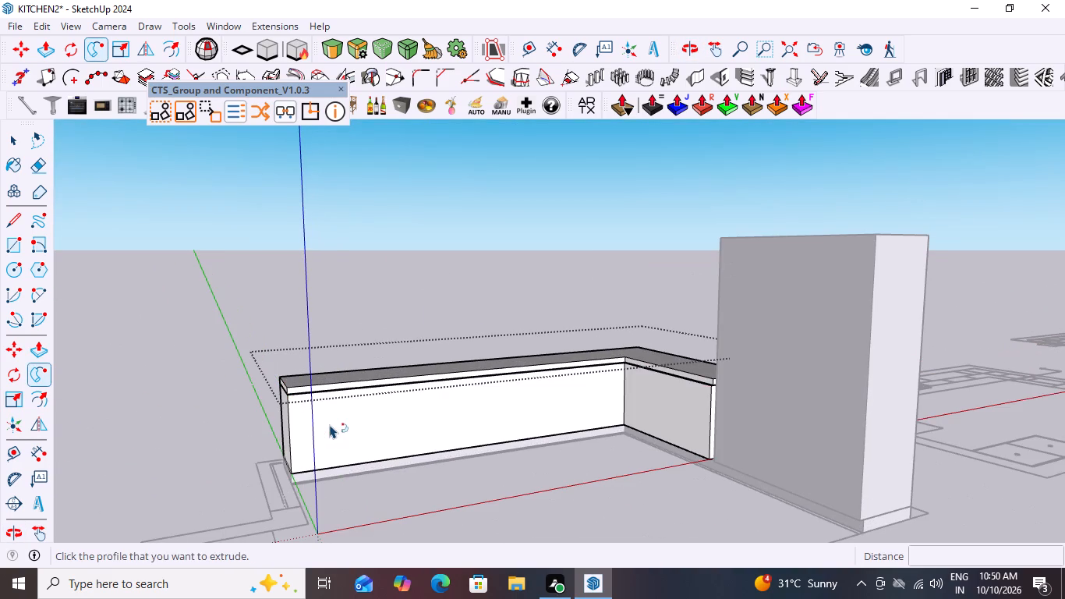
pyautogui.moveTo(364, 371); pyautogui.dragTo(359, 480, button='middle')
pyautogui.scroll(11, 327, 416)
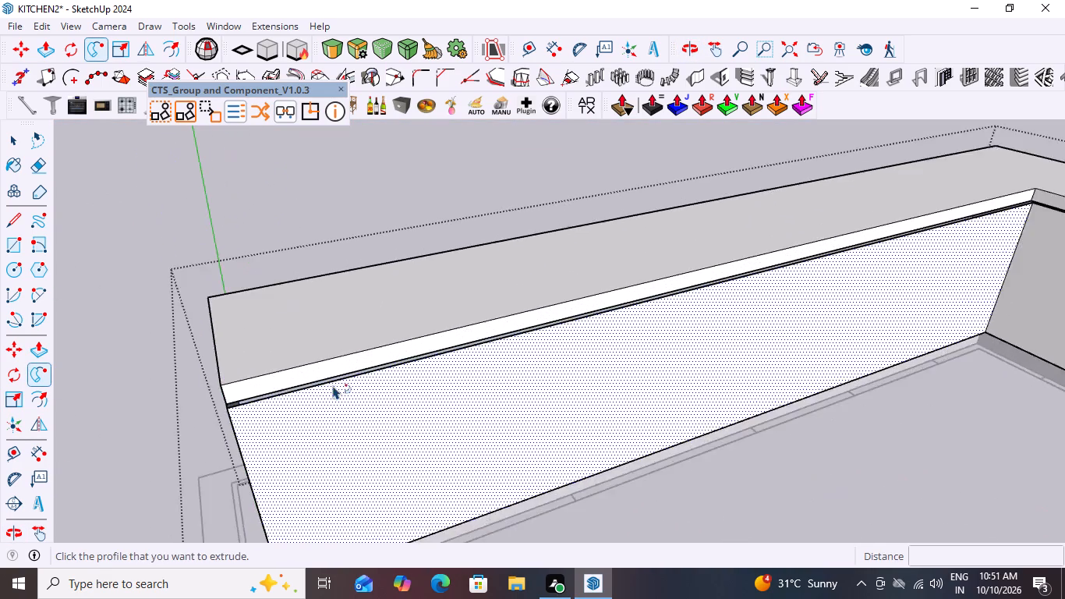
pyautogui.scroll(10, 333, 385)
pyautogui.hotkey('ctrl', 'z')
pyautogui.press('z')
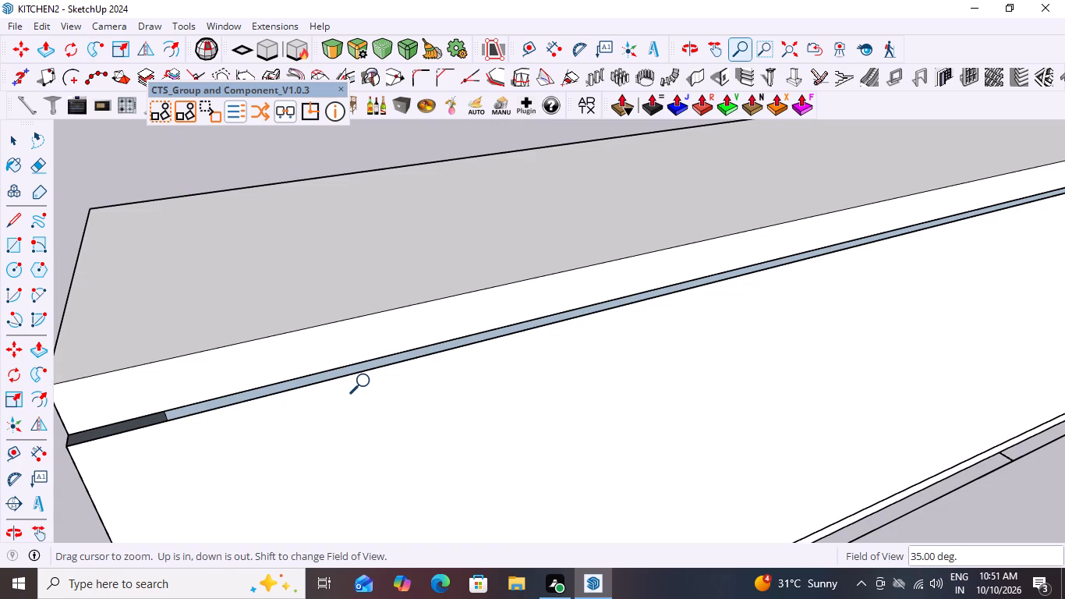
pyautogui.hotkey('ctrl', 'z')
pyautogui.hotkey('ctrl', 'z')
pyautogui.scroll(-13, 346, 384)
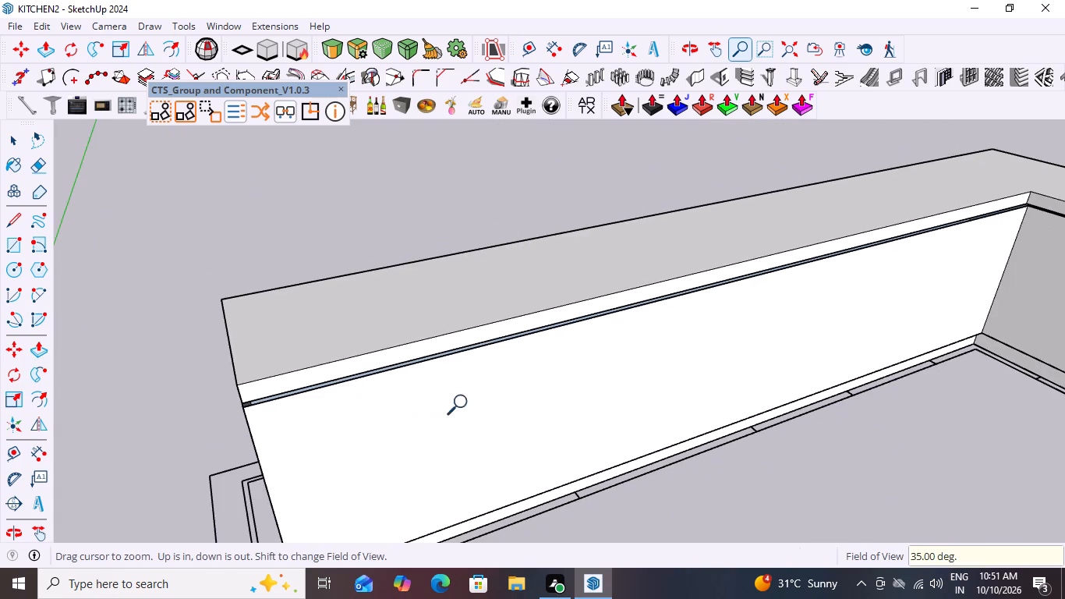
pyautogui.press('space')
pyautogui.press('space')
pyautogui.click(187, 331)
pyautogui.hotkey('ctrl', 'z')
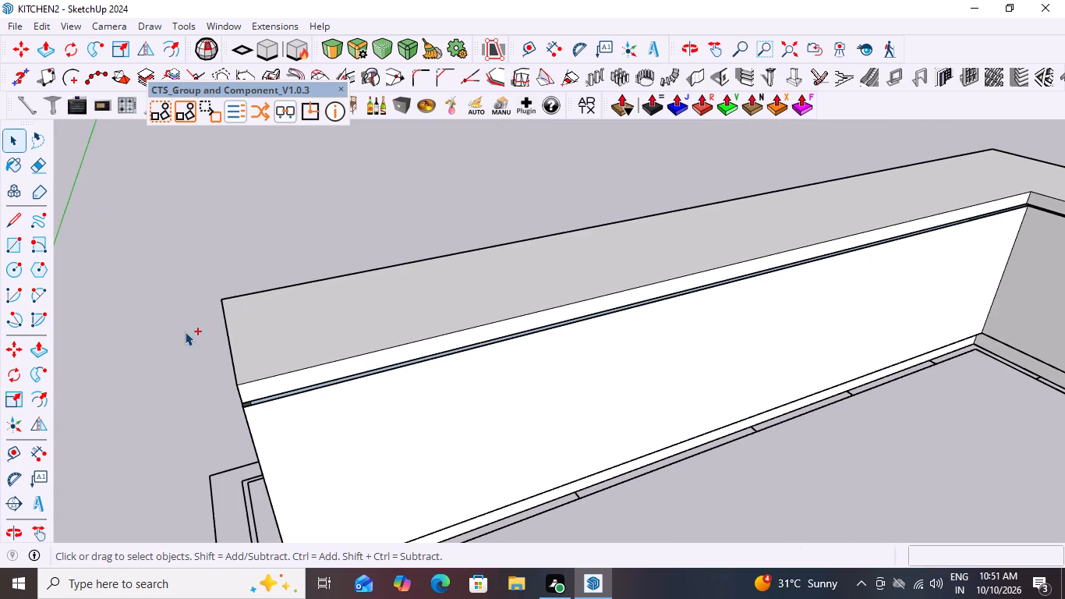
pyautogui.hotkey('ctrl', 'z')
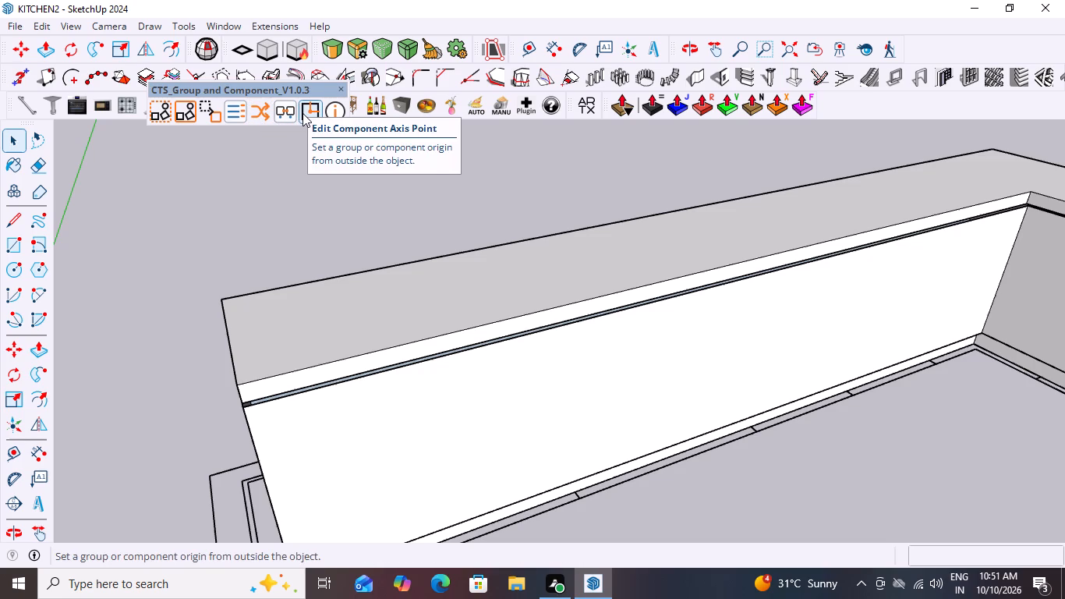
# Open the L-shaped countertop group above the base cabinets for editing.
pyautogui.scroll(-2, 304, 272)
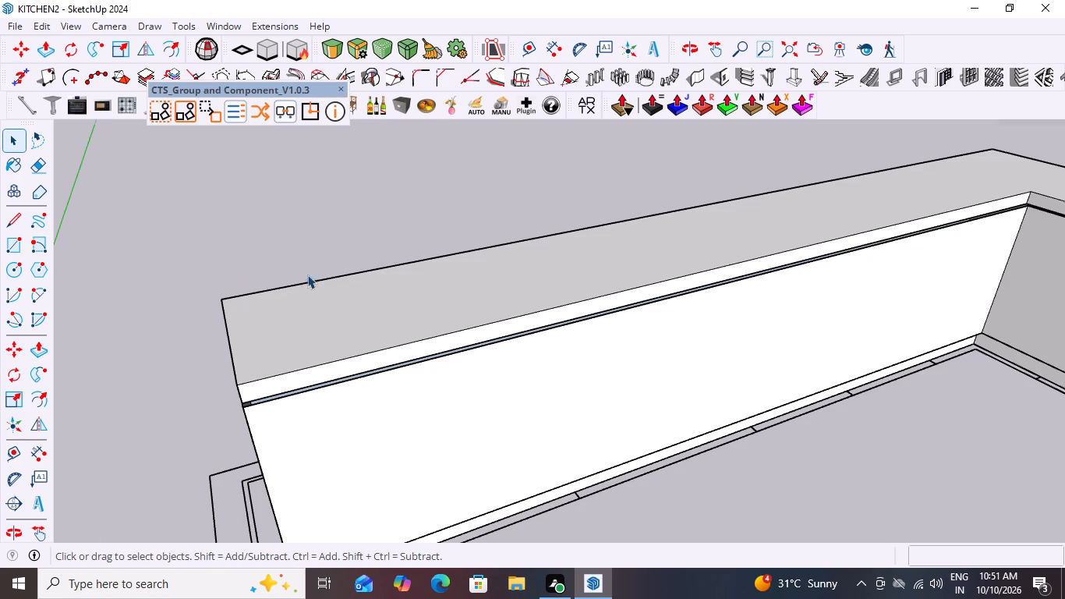
pyautogui.scroll(-20, 307, 275)
pyautogui.scroll(-1, 307, 275)
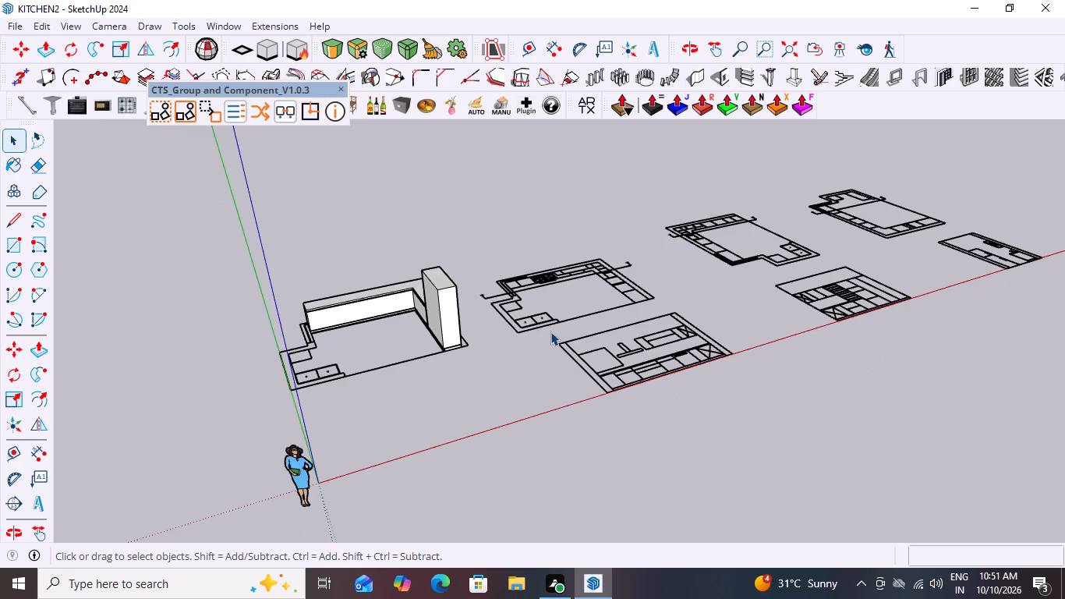
pyautogui.moveTo(379, 317); pyautogui.dragTo(320, 230, button='middle')
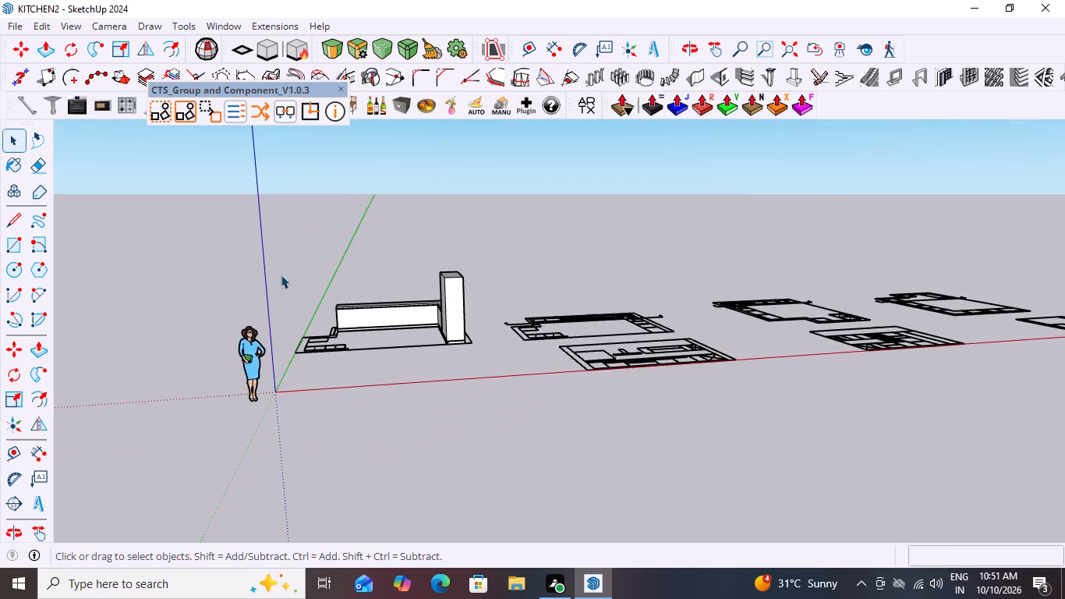
pyautogui.scroll(4, 254, 280)
pyautogui.scroll(1, 378, 294)
pyautogui.moveTo(382, 299); pyautogui.dragTo(407, 377, button='middle')
pyautogui.scroll(9, 290, 269)
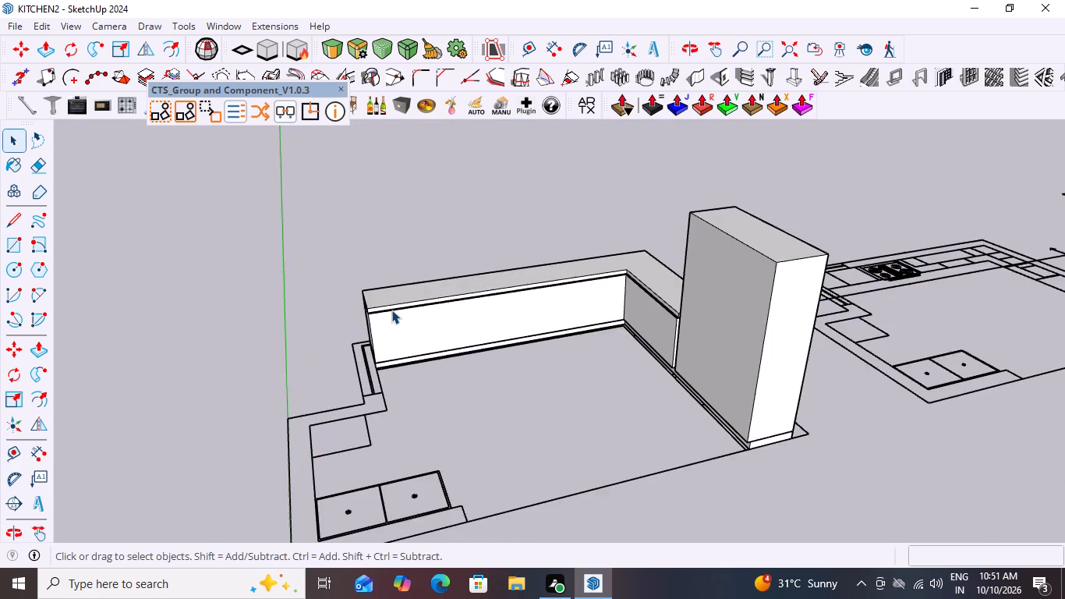
pyautogui.scroll(20, 391, 310)
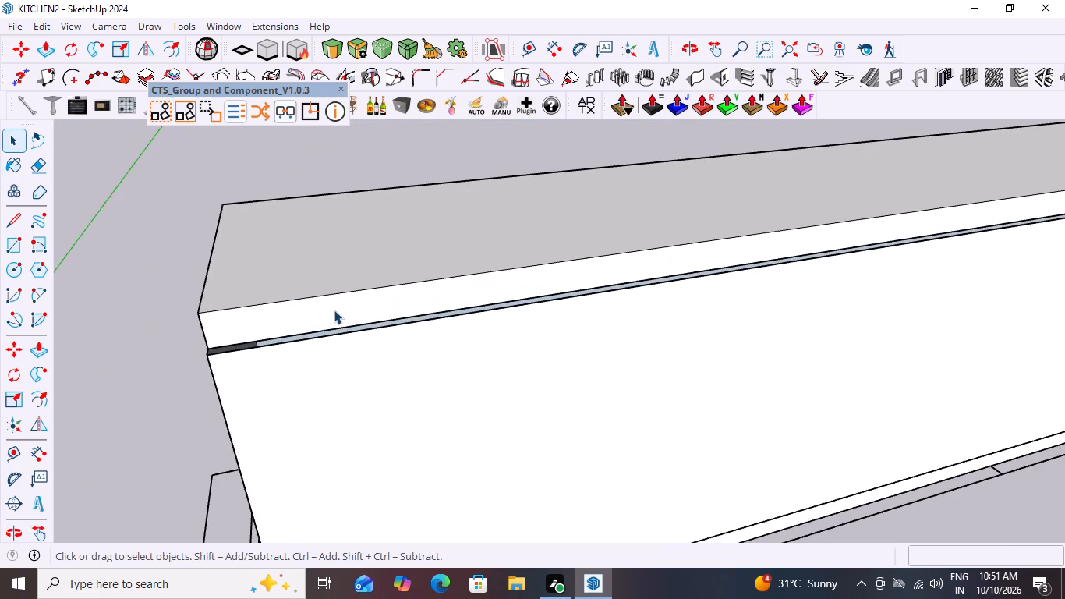
pyautogui.click(334, 310)
pyautogui.tripleClick(334, 310)
pyautogui.doubleClick(334, 310)
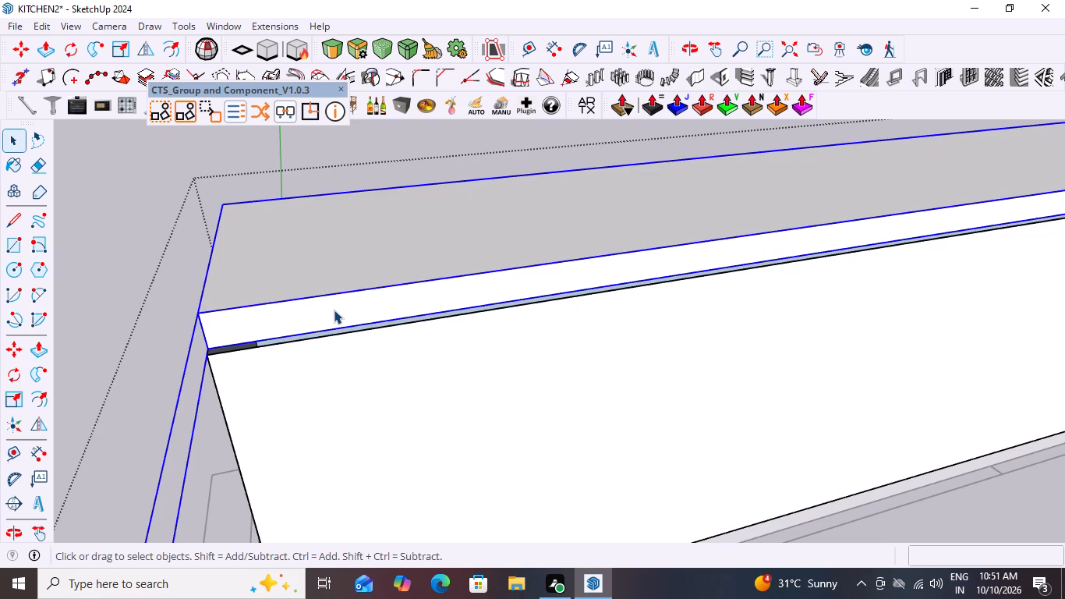
pyautogui.click(334, 310)
pyautogui.click(334, 310)
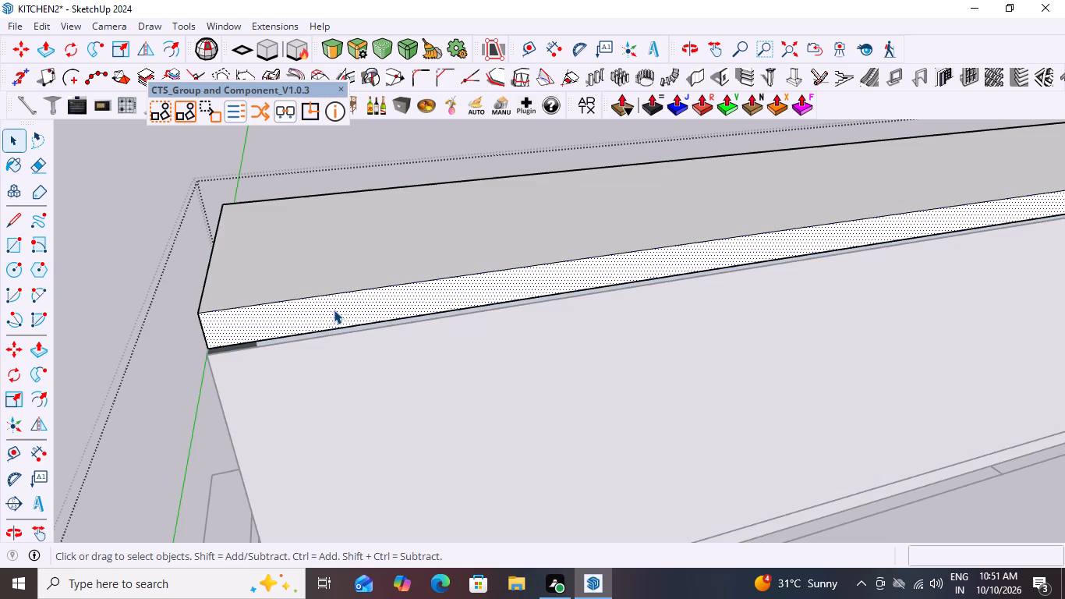
# Push/Pull the front face of the countertop's long run outward 20 mm, flush with the base cabinet front.
pyautogui.press('p')
pyautogui.click(338, 306)
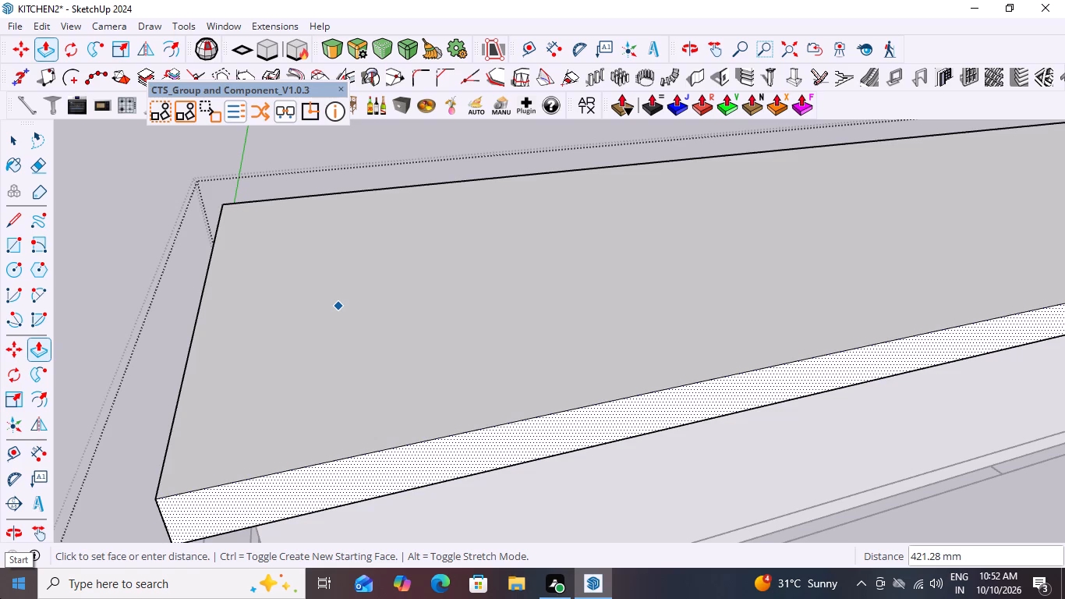
pyautogui.scroll(-7, 40, 416)
pyautogui.scroll(-10, 256, 394)
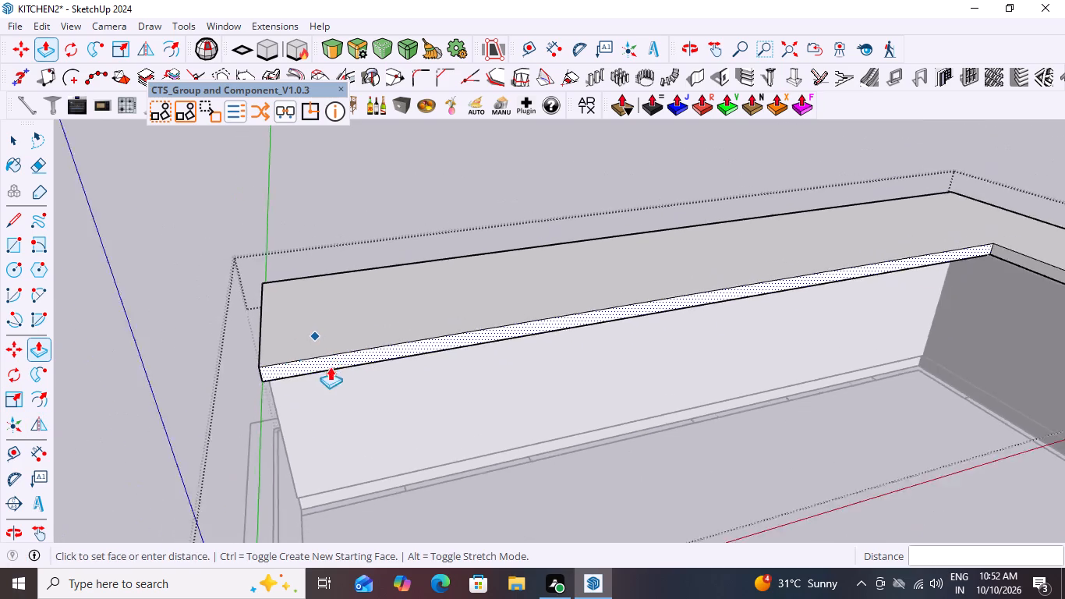
pyautogui.scroll(-2, 330, 367)
pyautogui.moveTo(215, 398); pyautogui.dragTo(522, 300, button='middle')
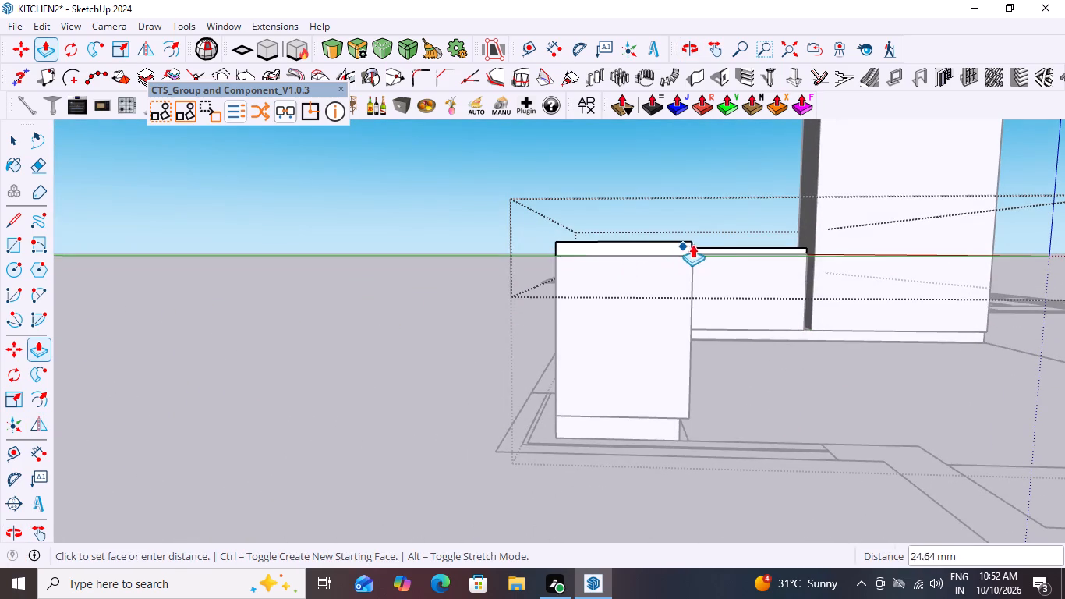
pyautogui.scroll(19, 689, 246)
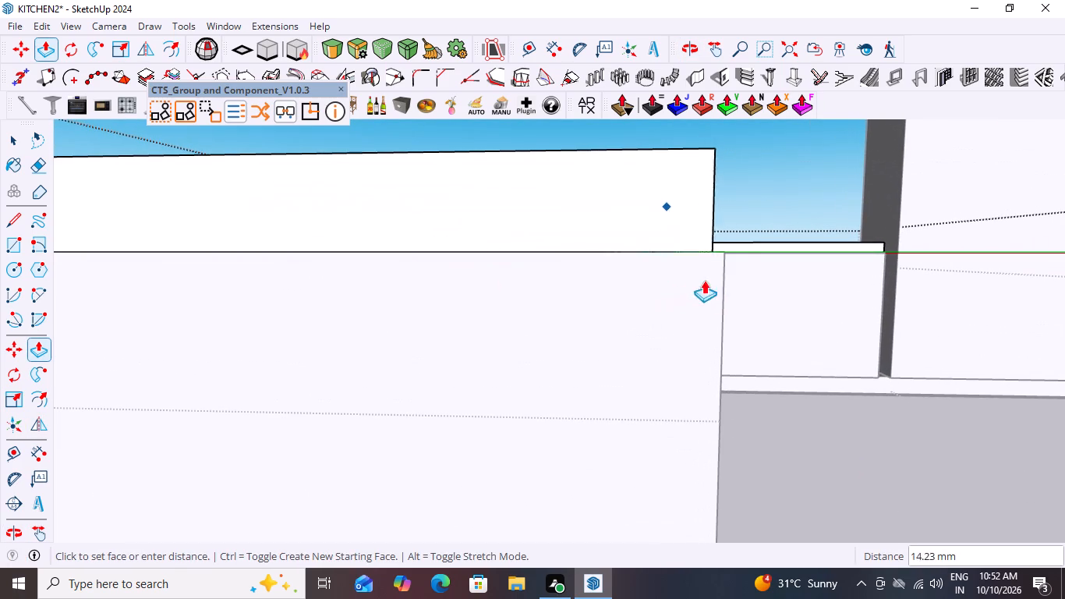
pyautogui.click(723, 249)
# Push/Pull the front face of the countertop's short run beside the tall unit, flush with the base cabinet front.
pyautogui.scroll(-10, 472, 376)
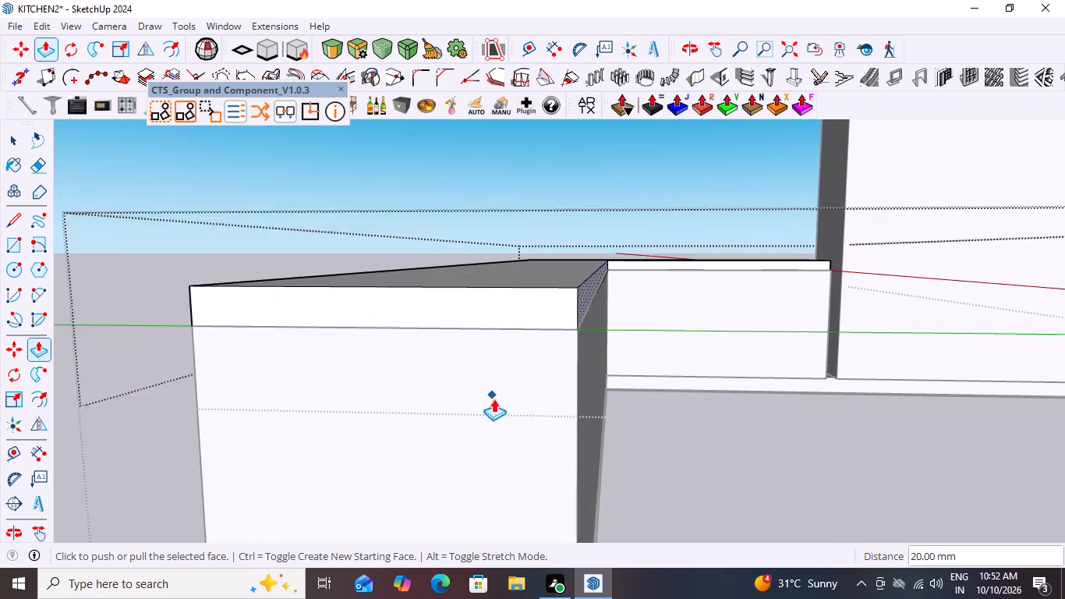
pyautogui.moveTo(661, 335); pyautogui.dragTo(575, 413, button='middle')
pyautogui.scroll(-5, 575, 413)
pyautogui.scroll(6, 752, 341)
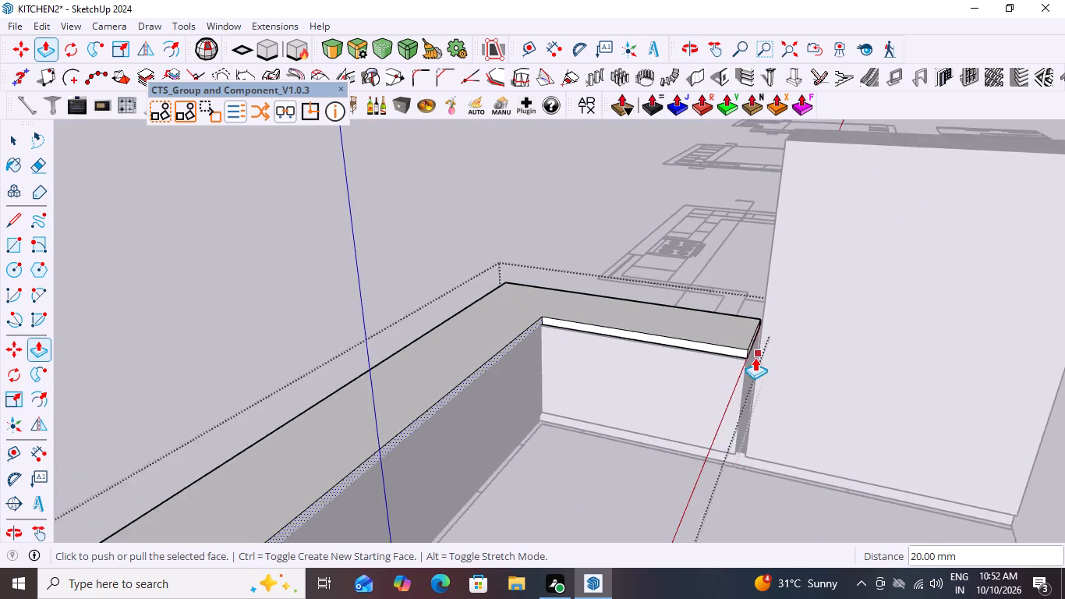
pyautogui.scroll(16, 755, 357)
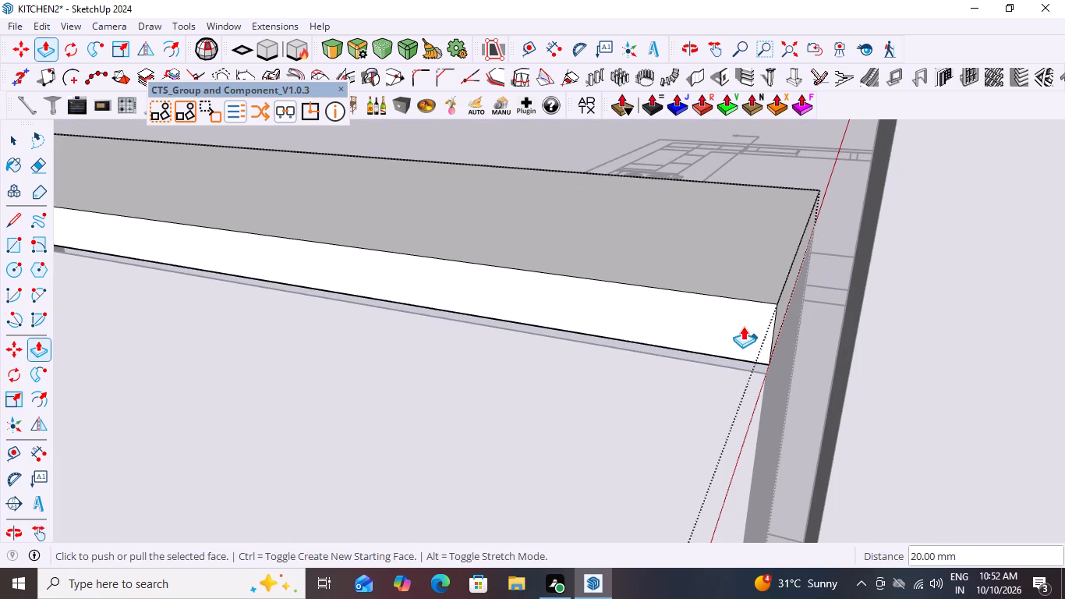
pyautogui.press('space')
pyautogui.click(703, 309)
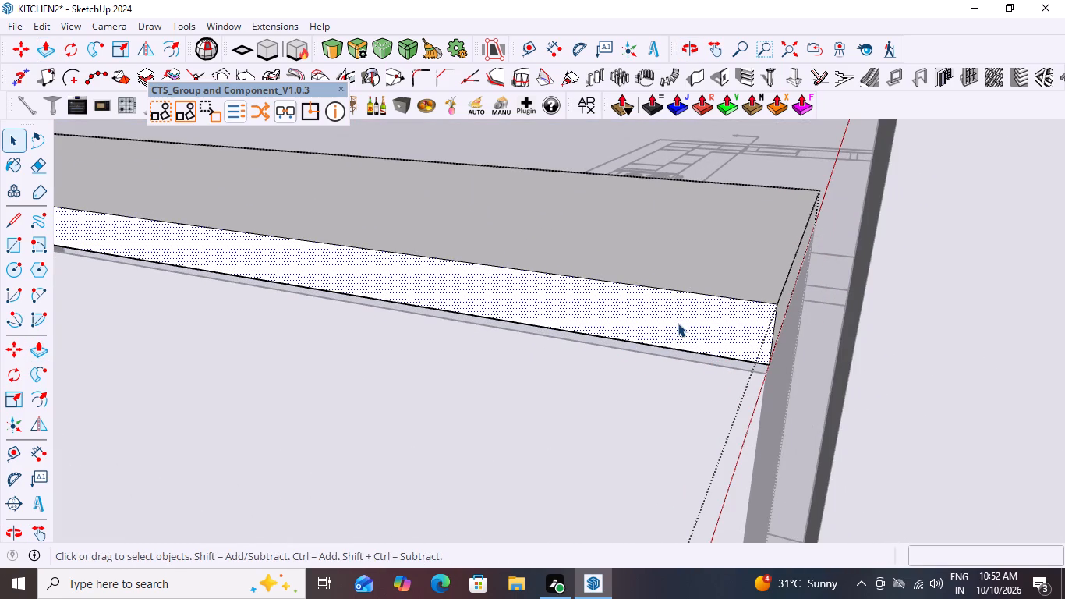
pyautogui.press('p')
pyautogui.click(723, 318)
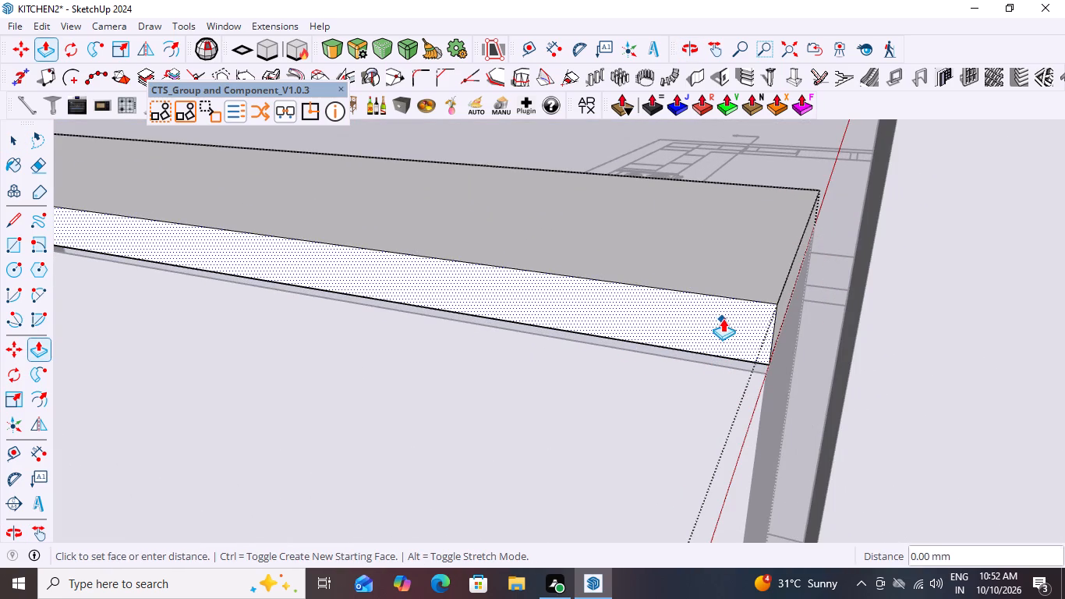
pyautogui.scroll(-3, 797, 367)
pyautogui.moveTo(793, 370); pyautogui.dragTo(727, 360, button='middle')
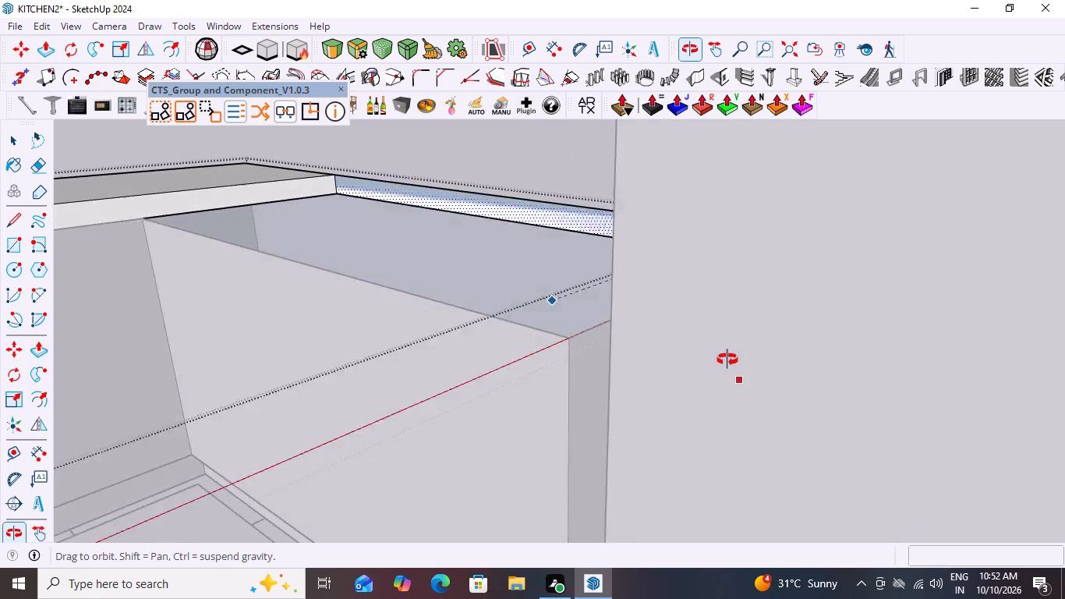
pyautogui.moveTo(727, 360); pyautogui.dragTo(730, 360, button='middle')
pyautogui.click(600, 346)
pyautogui.scroll(-10, 409, 312)
# Close the countertop group and its enclosing base cabinet group, returning to the whole kitchen model.
pyautogui.press('space')
pyautogui.click(249, 336)
pyautogui.scroll(-9, 409, 307)
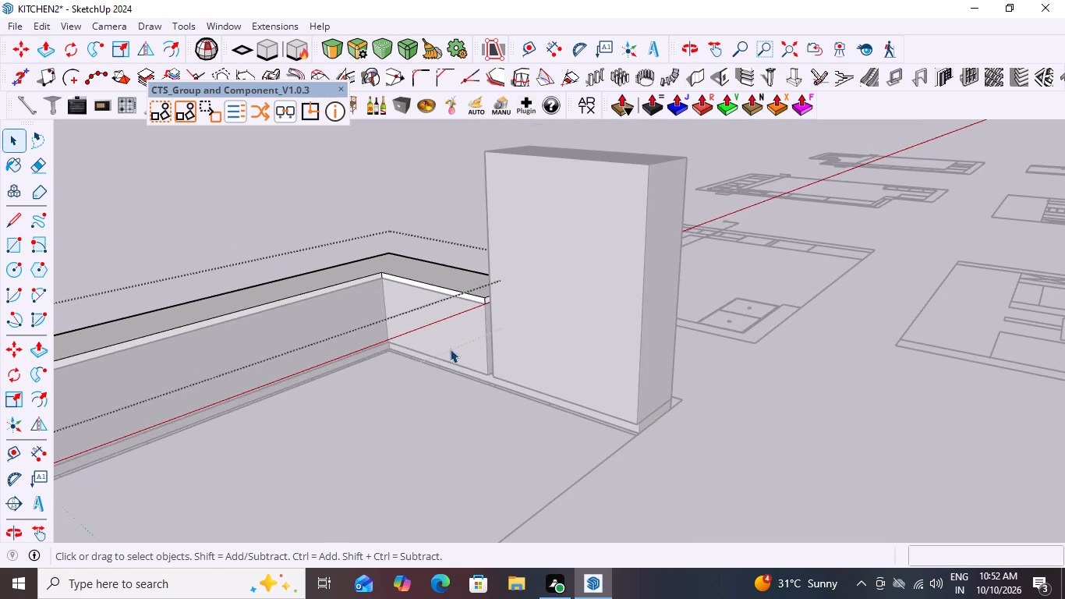
pyautogui.scroll(-1, 450, 349)
pyautogui.click(862, 349)
pyautogui.scroll(-8, 689, 399)
pyautogui.moveTo(584, 502); pyautogui.dragTo(513, 502, button='middle')
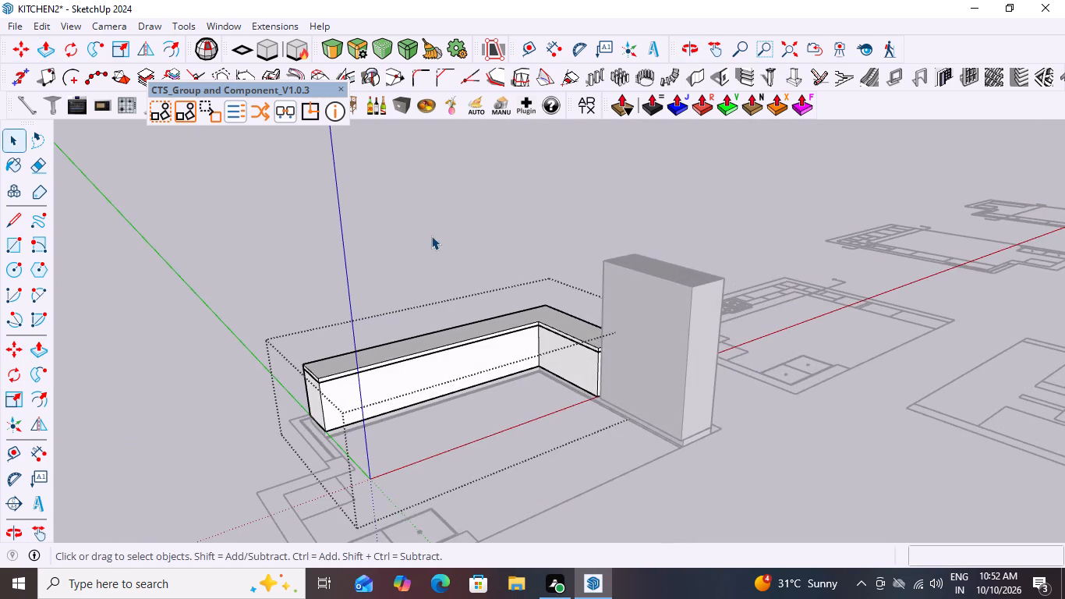
pyautogui.click(423, 237)
pyautogui.click(413, 240)
pyautogui.moveTo(465, 379); pyautogui.dragTo(426, 353, button='middle')
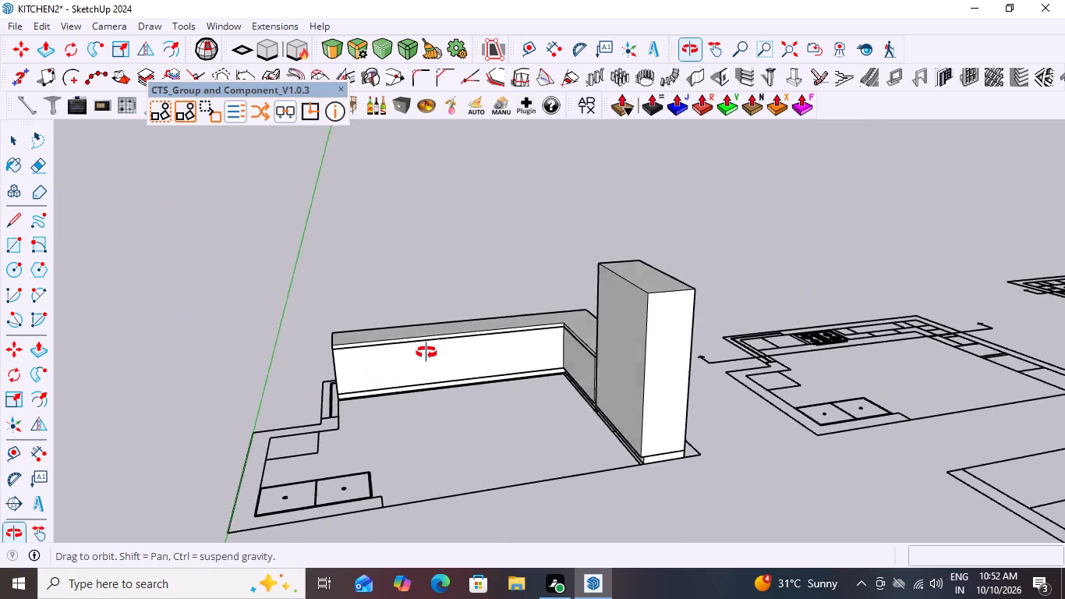
pyautogui.moveTo(426, 353); pyautogui.dragTo(642, 327, button='middle')
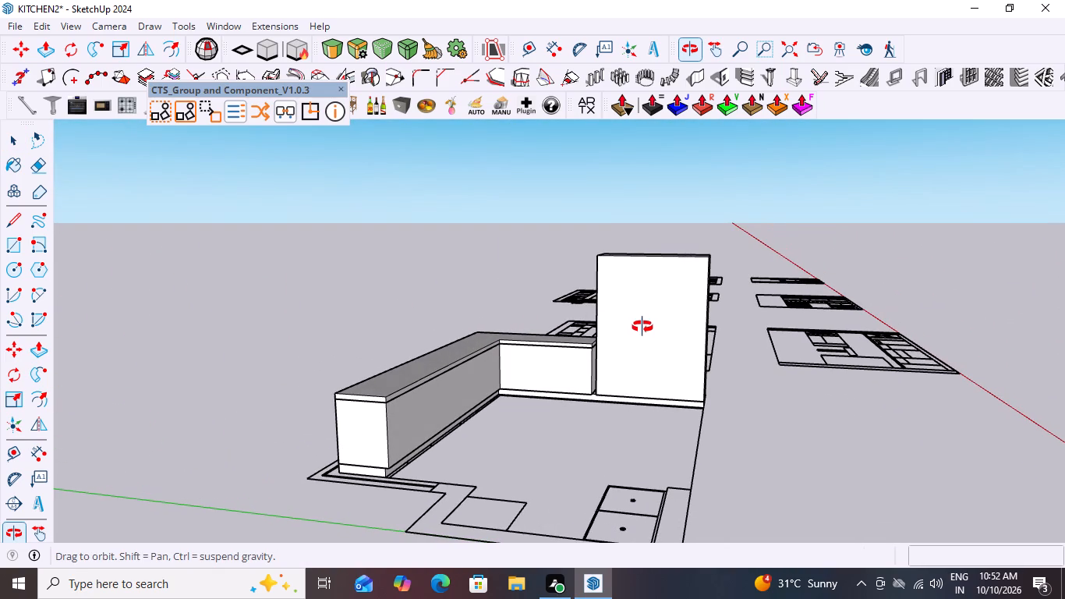
pyautogui.moveTo(642, 327); pyautogui.dragTo(560, 349, button='middle')
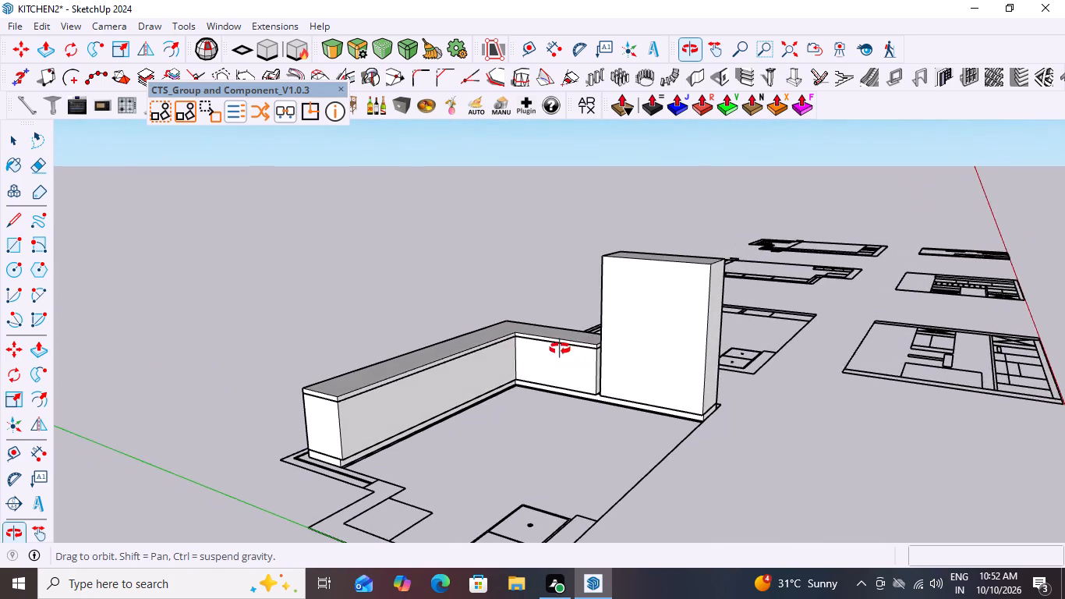
# Open the L-shaped countertop group inside the base cabinet group for editing.
pyautogui.moveTo(560, 349); pyautogui.dragTo(554, 349, button='middle')
pyautogui.scroll(2, 320, 423)
pyautogui.moveTo(395, 402); pyautogui.dragTo(352, 404, button='middle')
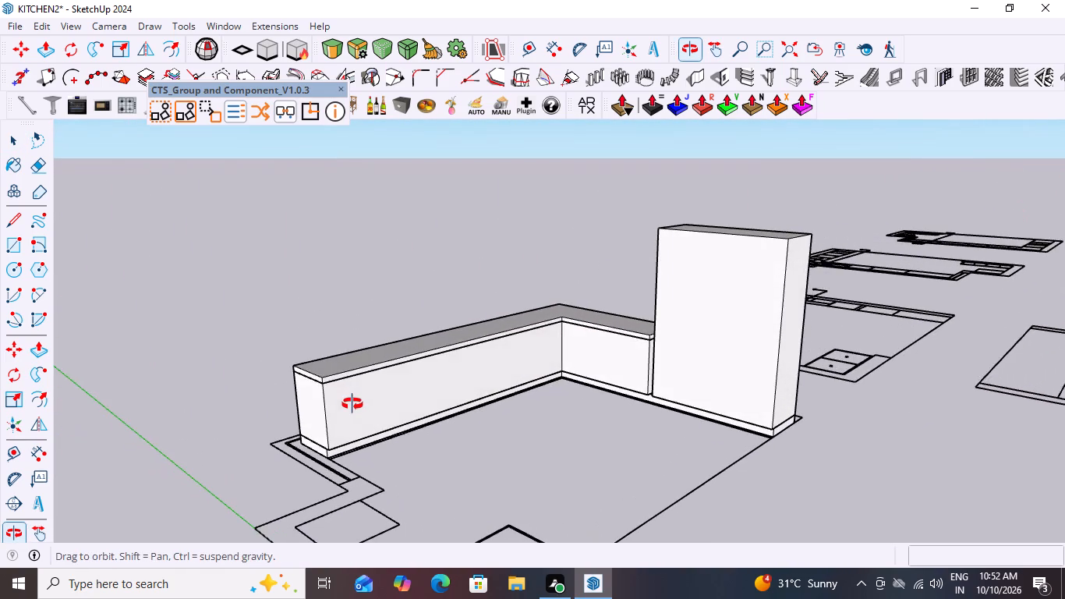
pyautogui.moveTo(352, 404); pyautogui.dragTo(345, 404, button='middle')
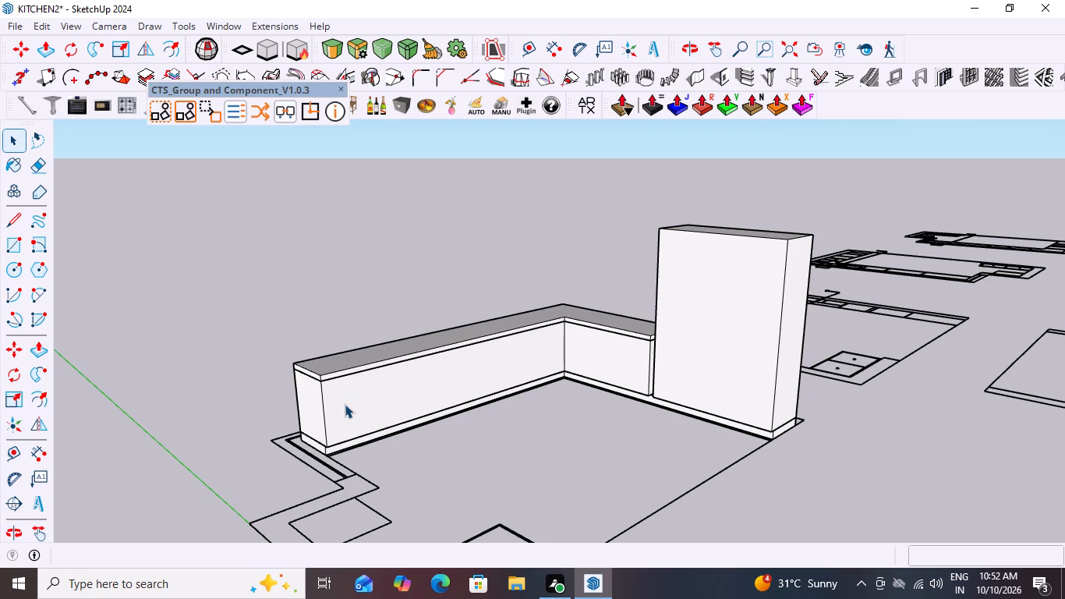
pyautogui.scroll(2, 358, 345)
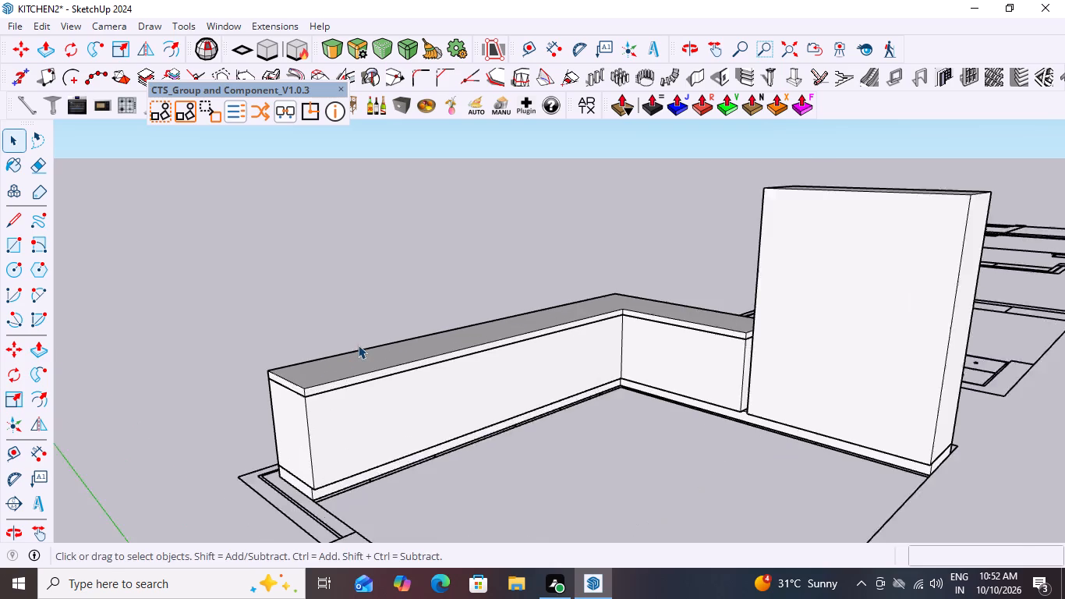
pyautogui.scroll(1, 358, 345)
pyautogui.moveTo(463, 380); pyautogui.dragTo(482, 428, button='middle')
pyautogui.scroll(3, 480, 430)
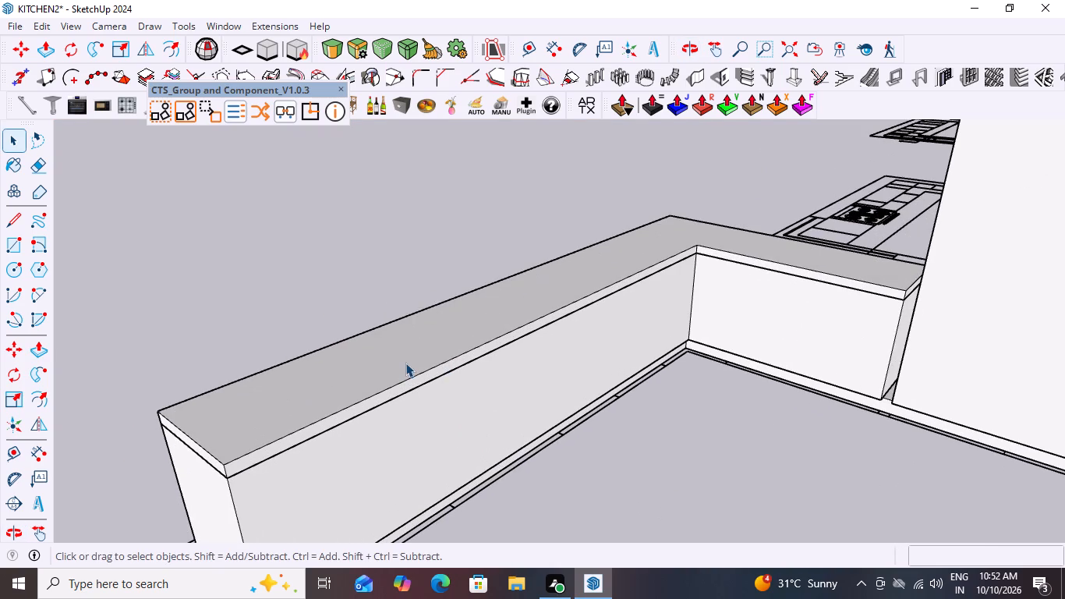
pyautogui.click(405, 363)
pyautogui.click(405, 363)
pyautogui.click(405, 356)
pyautogui.click(405, 356)
pyautogui.click(405, 356)
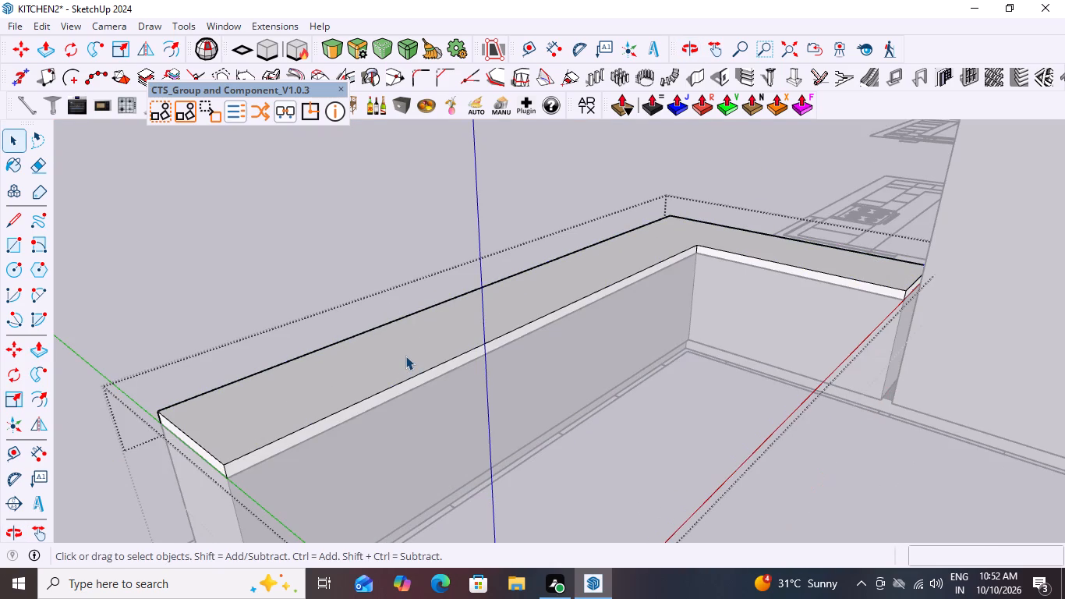
# Push/Pull the countertop's top face down 40 mm to thin the L-shaped slab.
pyautogui.doubleClick(405, 356)
pyautogui.doubleClick(405, 356)
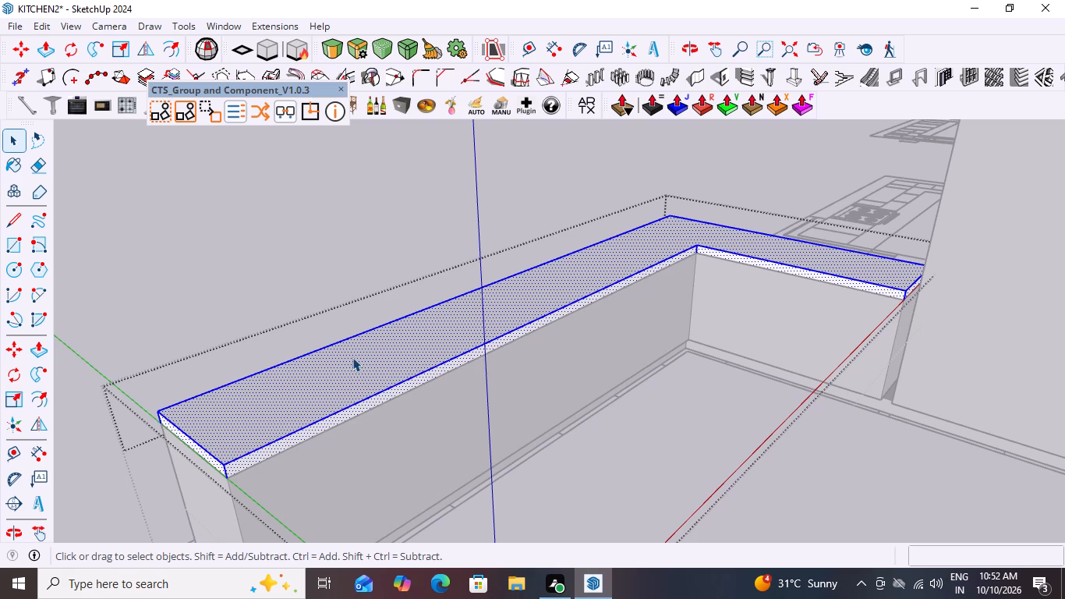
pyautogui.doubleClick(350, 359)
pyautogui.click(351, 360)
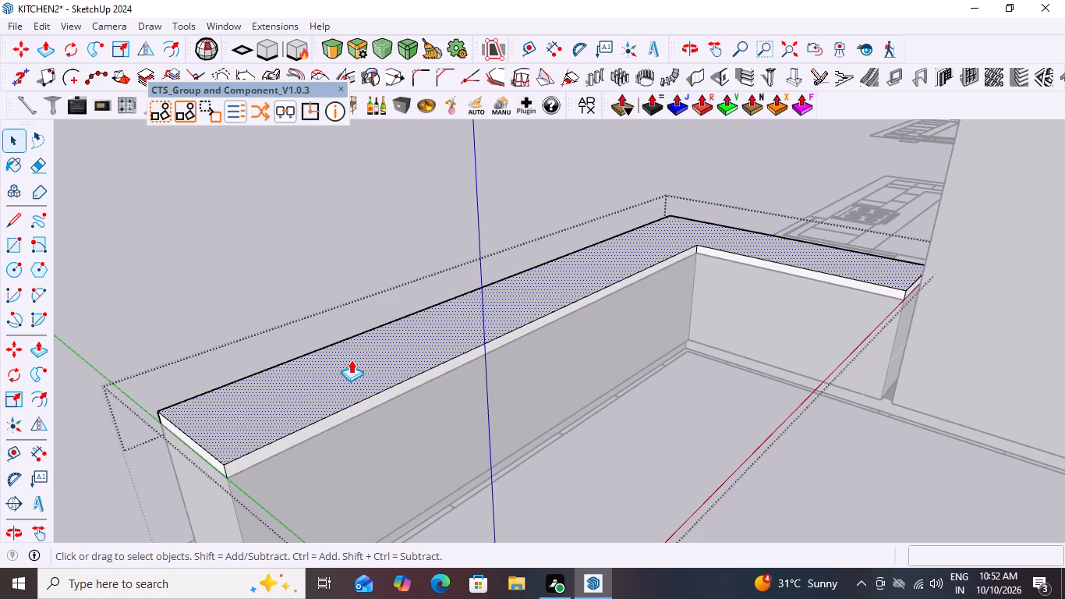
pyautogui.press('p')
pyautogui.click(351, 360)
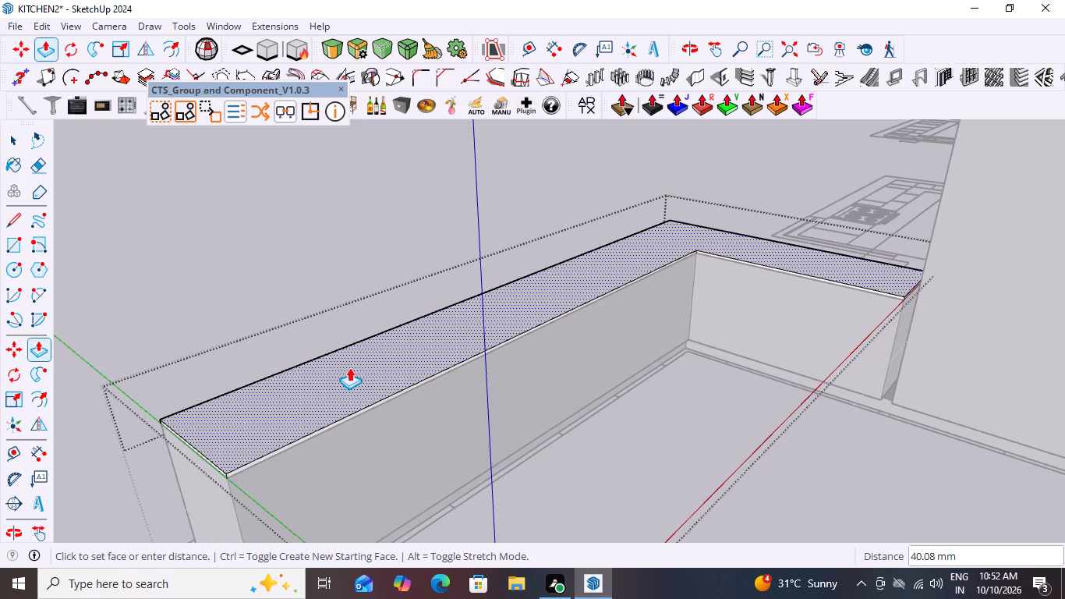
pyautogui.write('40')
pyautogui.write('MM')
pyautogui.press('Return')
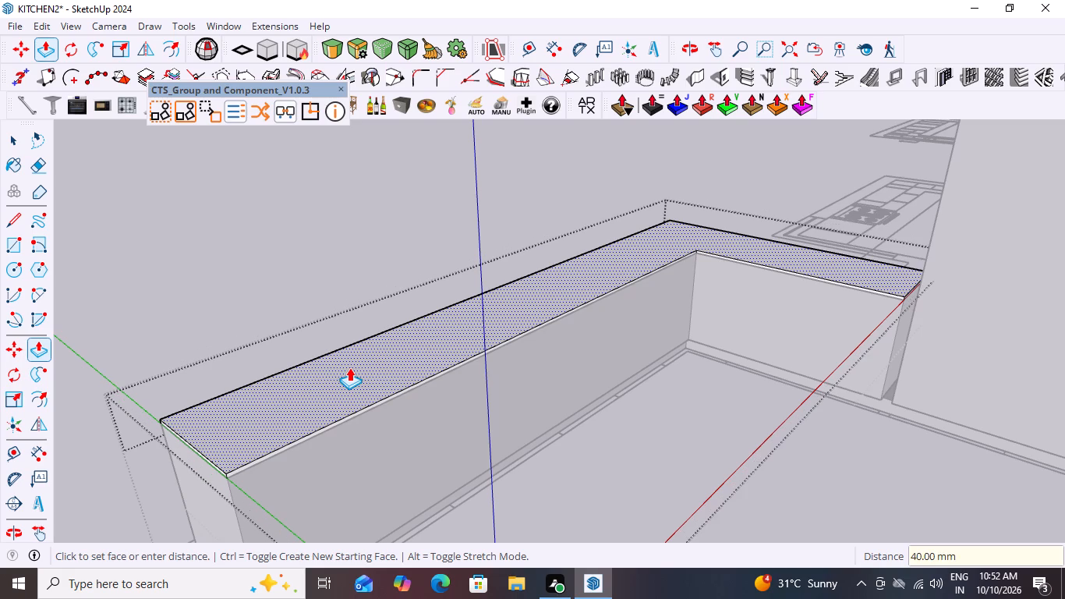
pyautogui.press('space')
# Close the countertop group, returning to the enclosing base cabinet group.
pyautogui.click(553, 460)
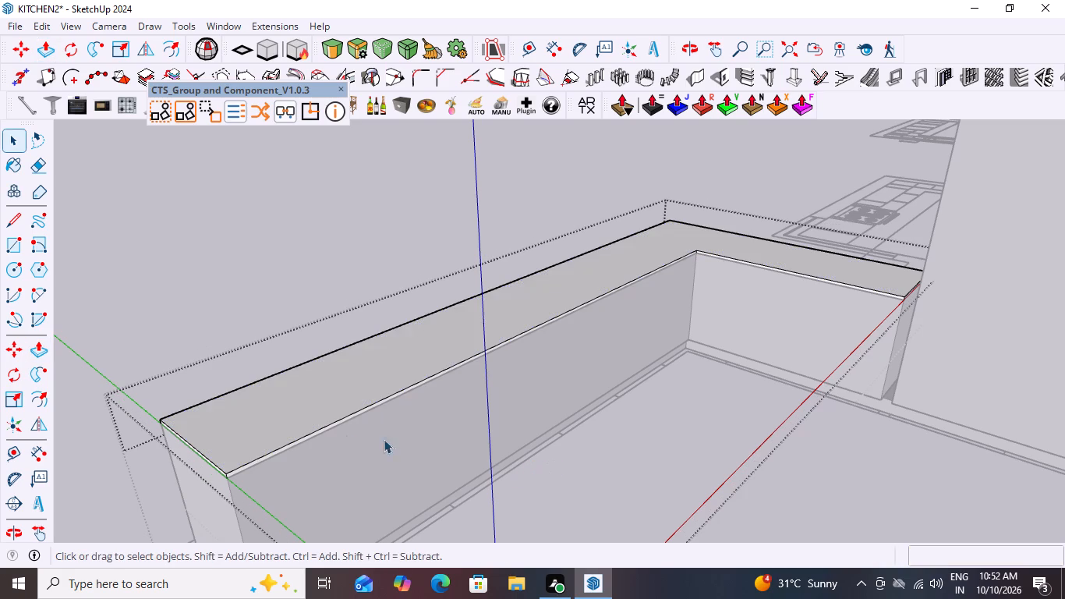
pyautogui.moveTo(313, 395); pyautogui.dragTo(280, 365, button='middle')
pyautogui.click(268, 222)
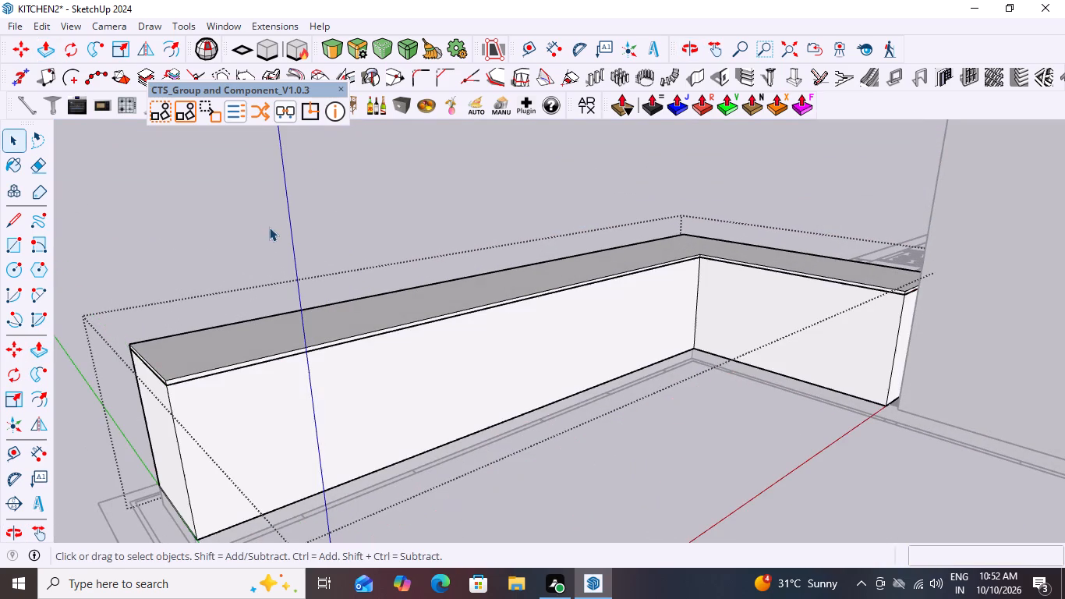
# Examine the countertop's edge thickness and its fit on the base cabinets from several sides.
pyautogui.moveTo(395, 380); pyautogui.dragTo(494, 322, button='middle')
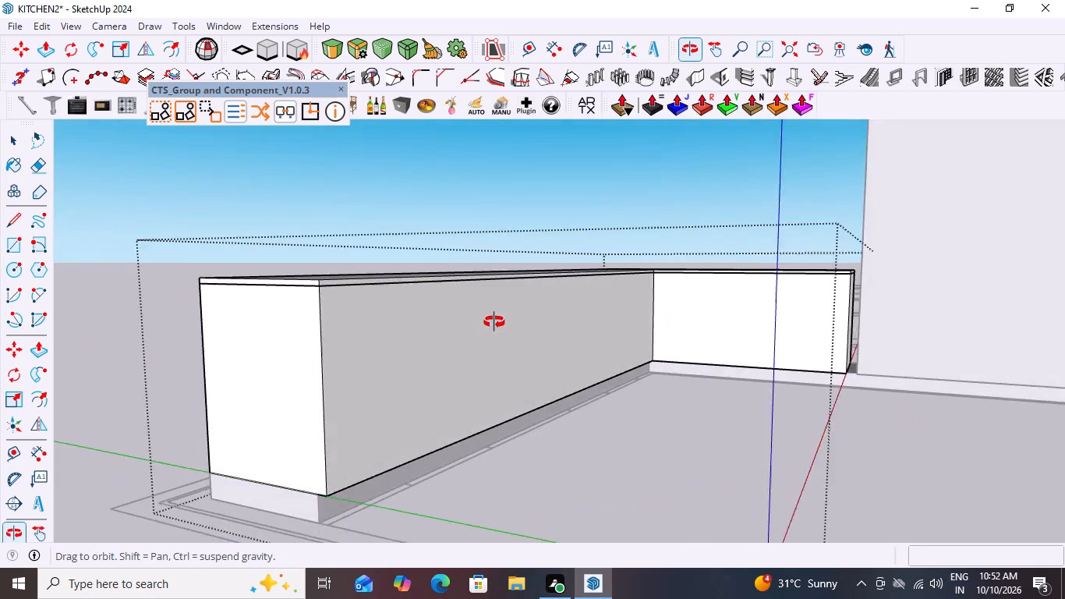
pyautogui.moveTo(494, 322); pyautogui.dragTo(458, 355, button='middle')
pyautogui.scroll(17, 231, 375)
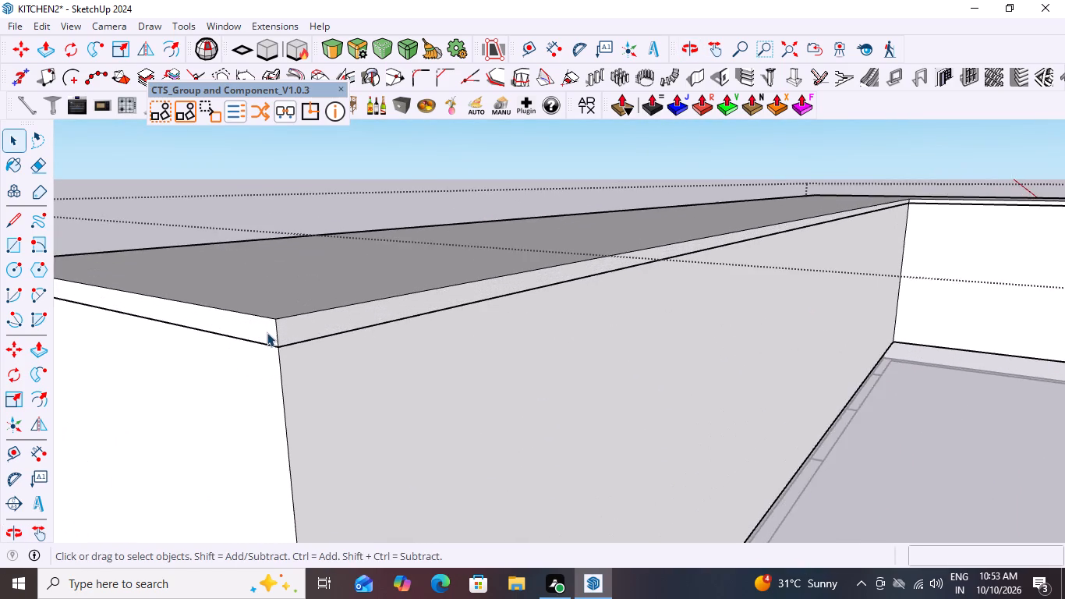
pyautogui.scroll(3, 267, 332)
pyautogui.scroll(-20, 209, 341)
pyautogui.scroll(-1, 209, 341)
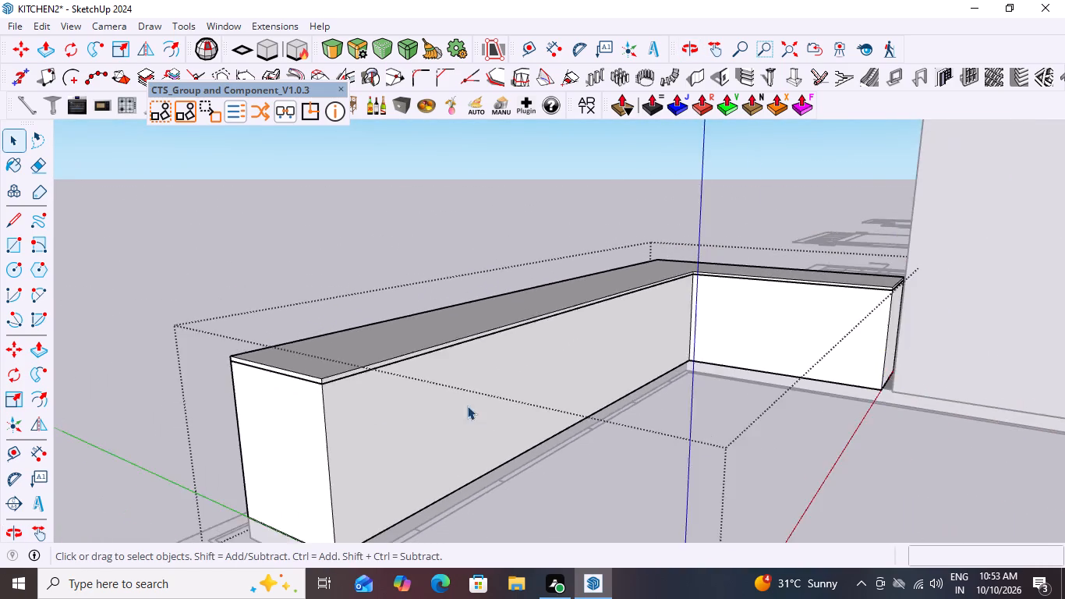
pyautogui.scroll(-7, 467, 406)
pyautogui.scroll(1, 579, 427)
pyautogui.moveTo(579, 427); pyautogui.dragTo(345, 409, button='middle')
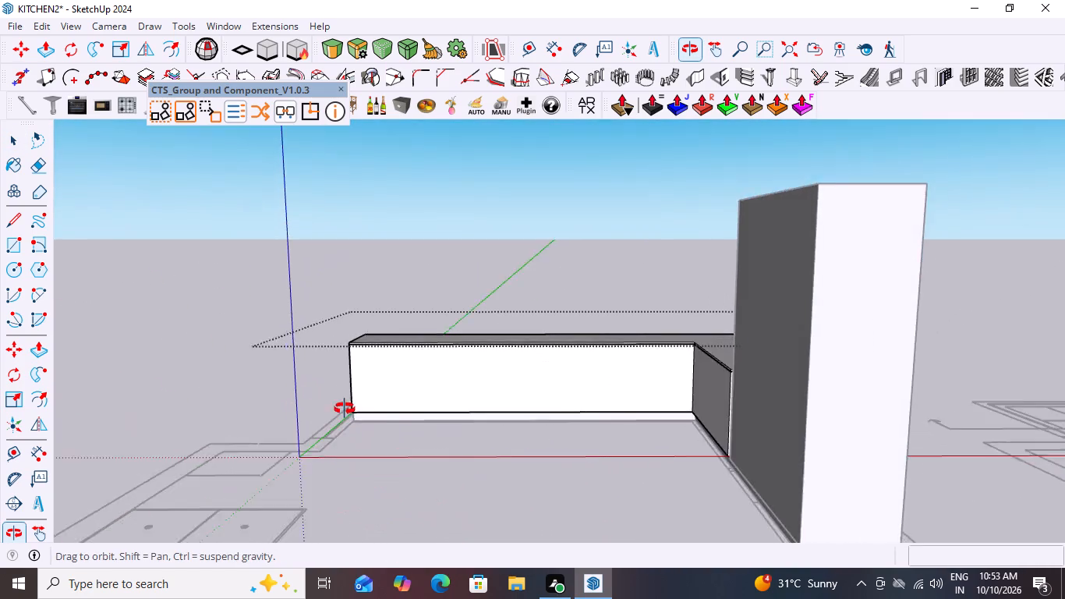
pyautogui.moveTo(345, 409); pyautogui.dragTo(791, 412, button='middle')
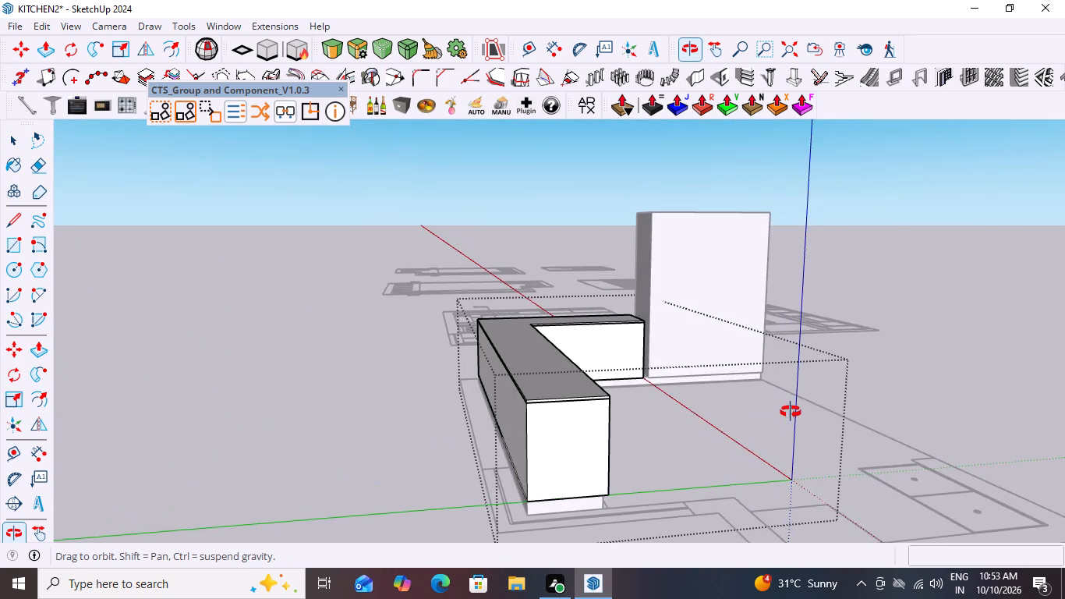
pyautogui.moveTo(791, 412); pyautogui.dragTo(575, 423, button='middle')
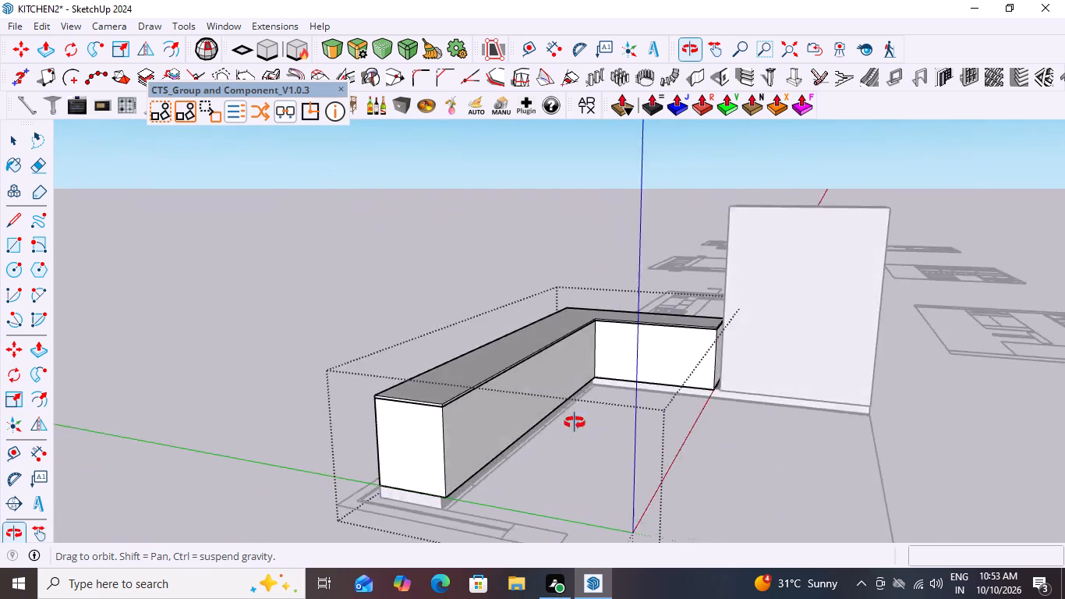
pyautogui.moveTo(575, 423); pyautogui.dragTo(412, 419, button='middle')
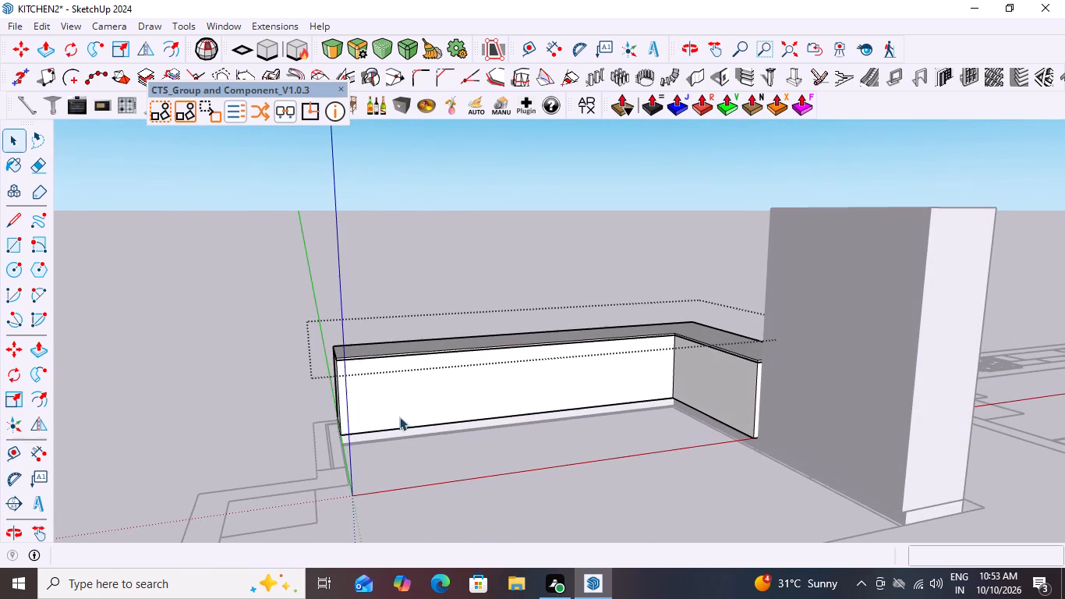
# Close the base cabinet group, returning to the whole kitchen model beside the floor plan with the hob.
pyautogui.scroll(-12, 345, 406)
pyautogui.moveTo(724, 370); pyautogui.dragTo(678, 558, button='middle')
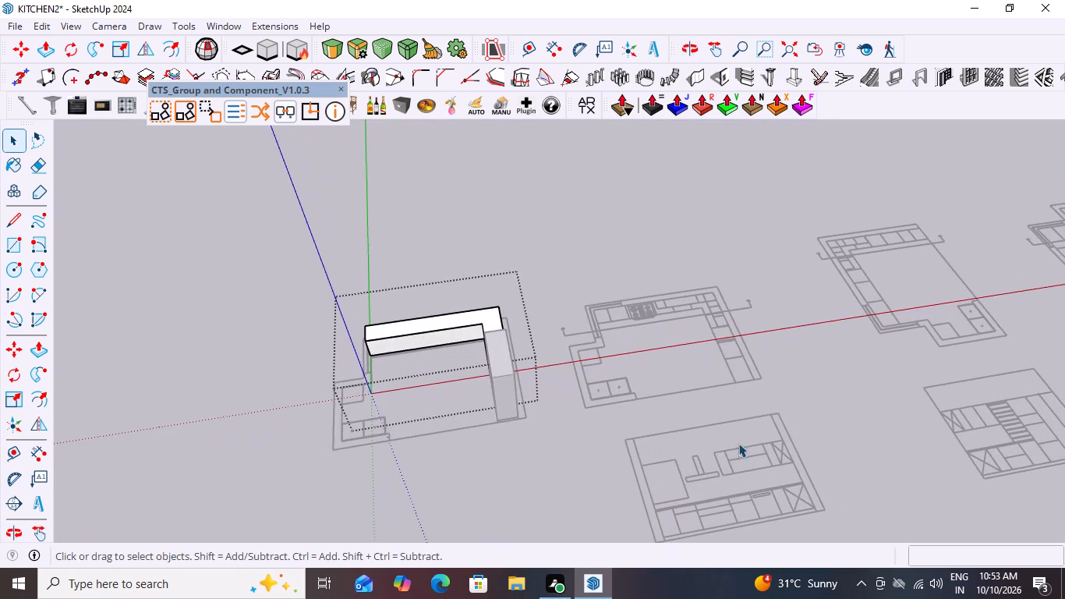
pyautogui.scroll(7, 739, 386)
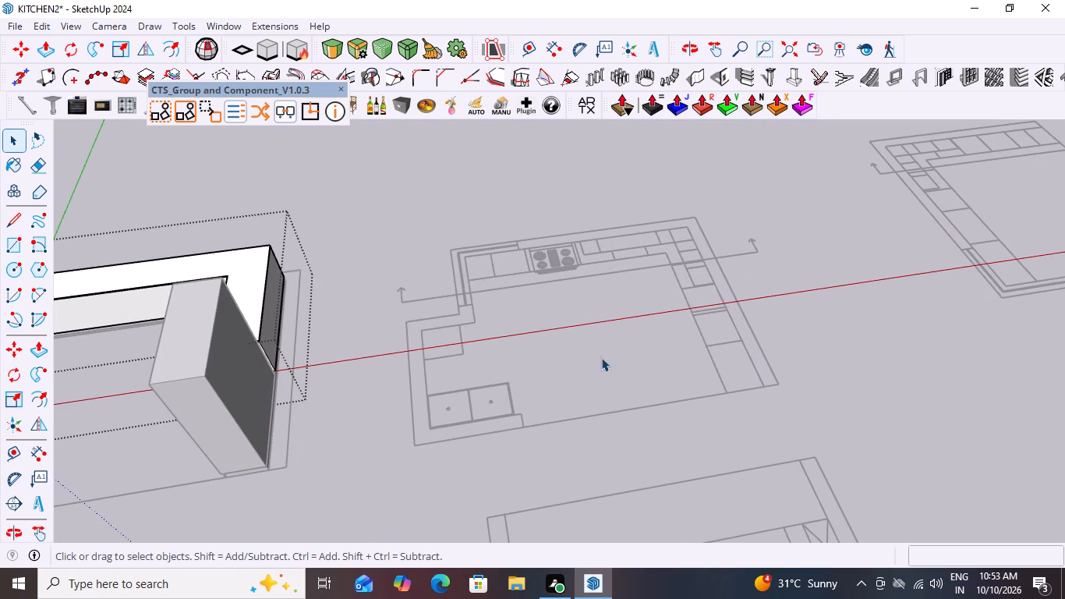
pyautogui.click(384, 209)
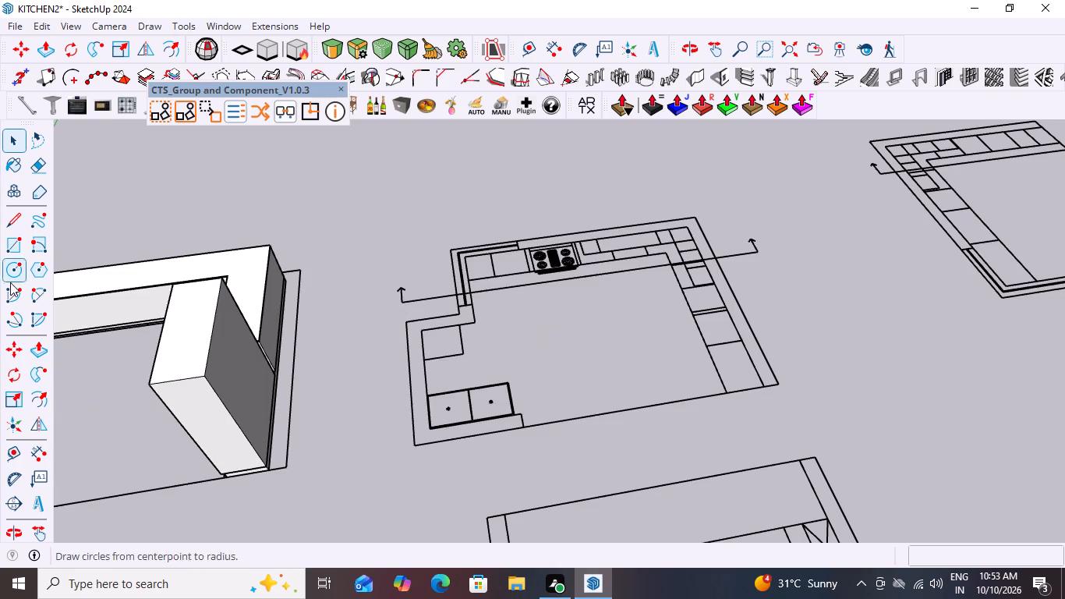
# Measure the inner wall length behind the hob on the neighbouring floor plan with the Dimension tool, without placing a dimension.
pyautogui.click(34, 458)
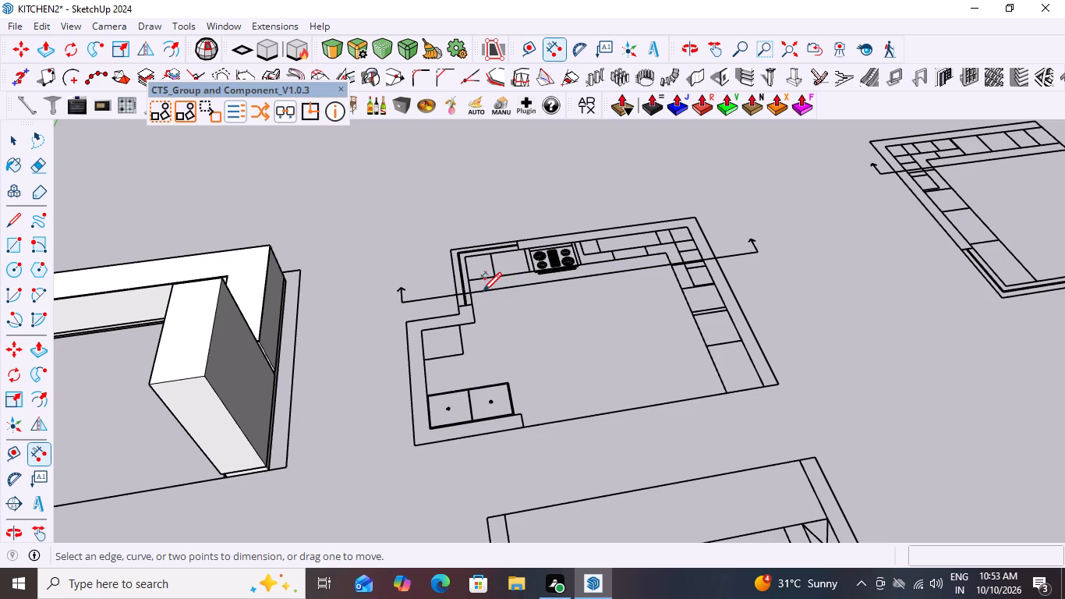
pyautogui.scroll(9, 479, 290)
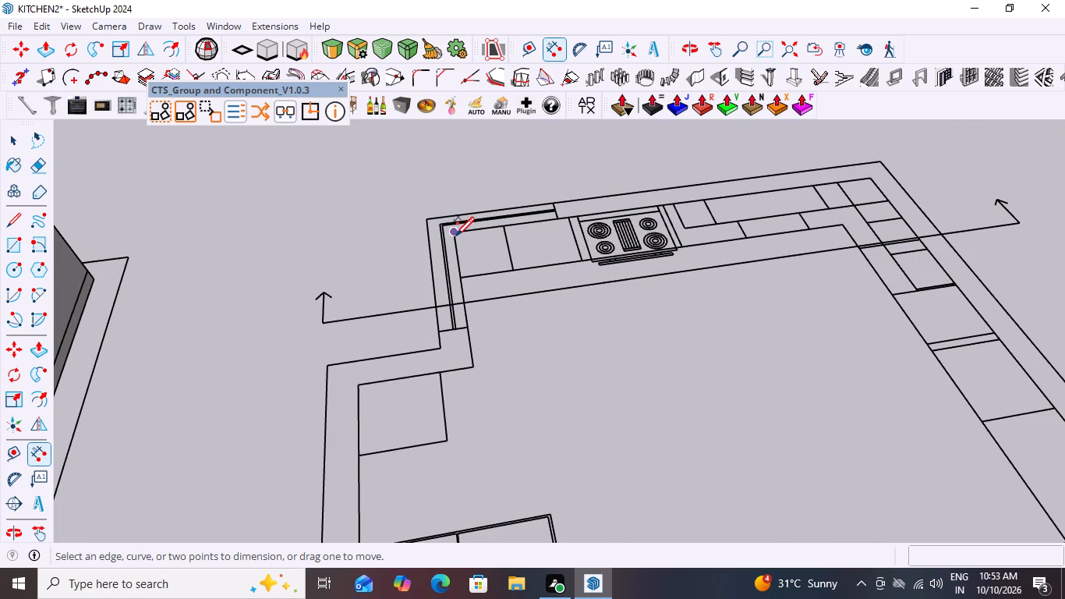
pyautogui.click(455, 235)
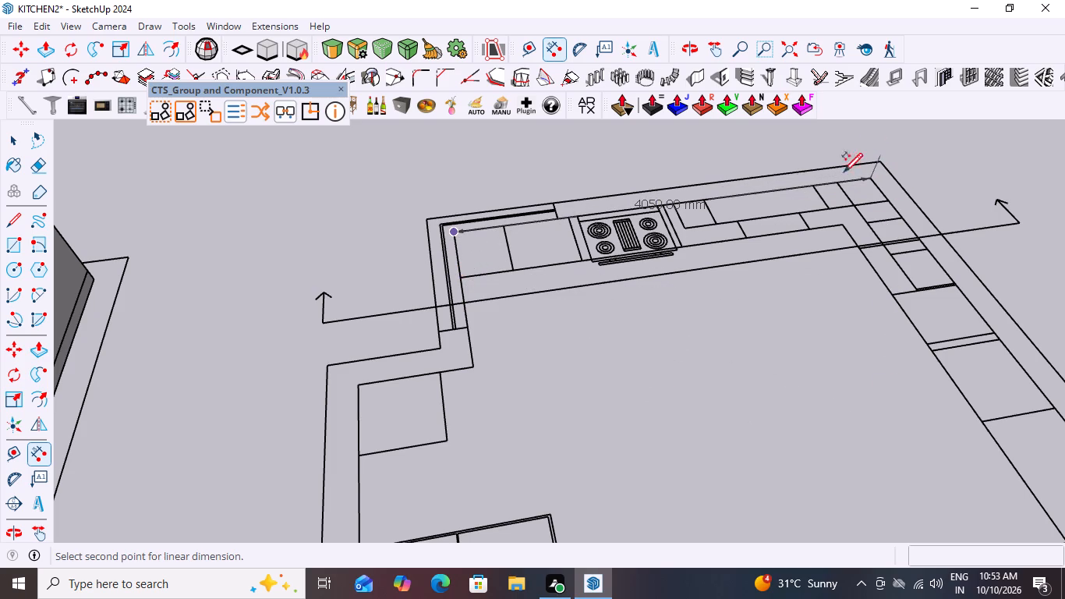
pyautogui.press('space')
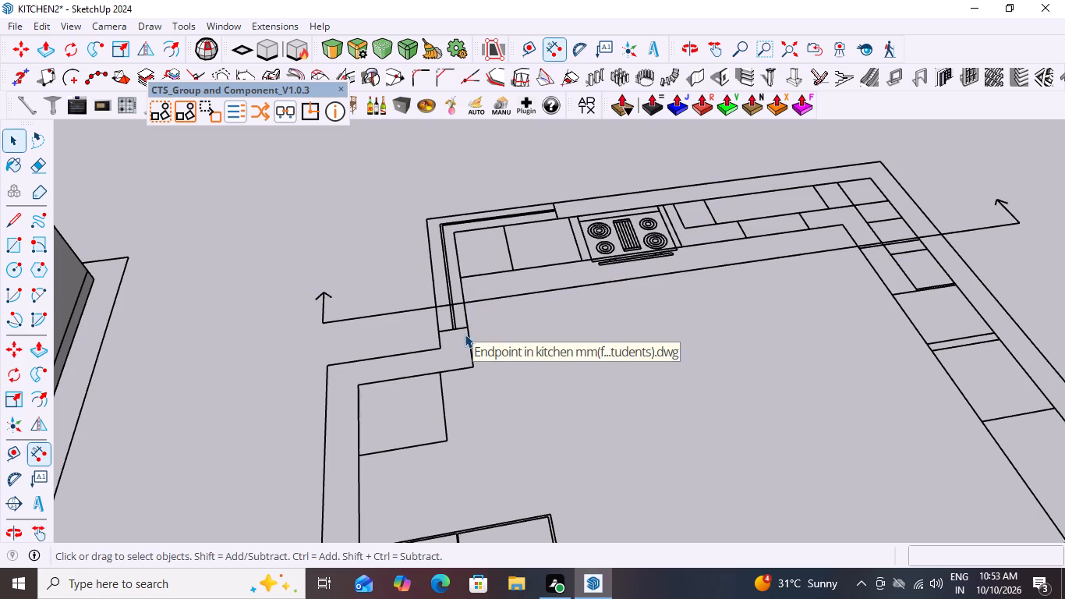
# Examine the kitchen model against the neighbouring reference floor plans from several sides.
pyautogui.scroll(-5, 581, 305)
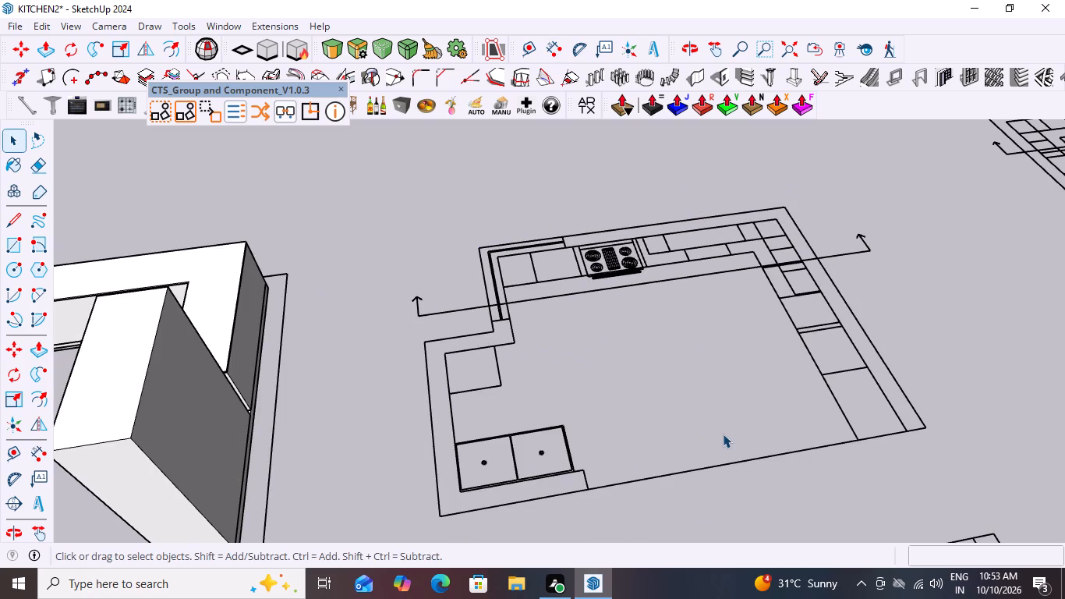
pyautogui.scroll(-5, 748, 370)
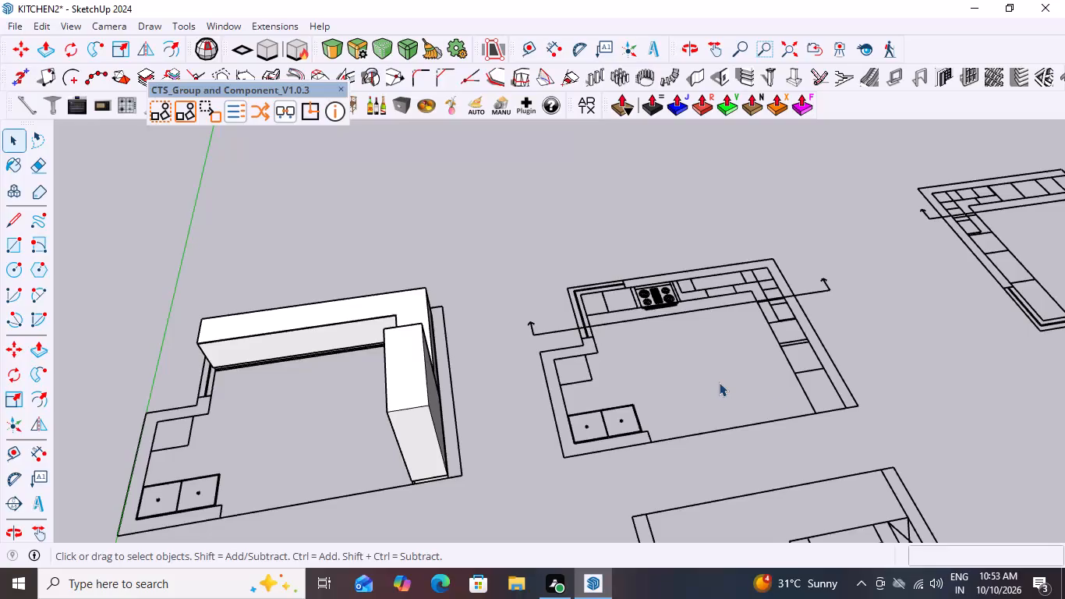
pyautogui.scroll(-1, 773, 402)
pyautogui.moveTo(775, 423); pyautogui.dragTo(634, 297, button='middle')
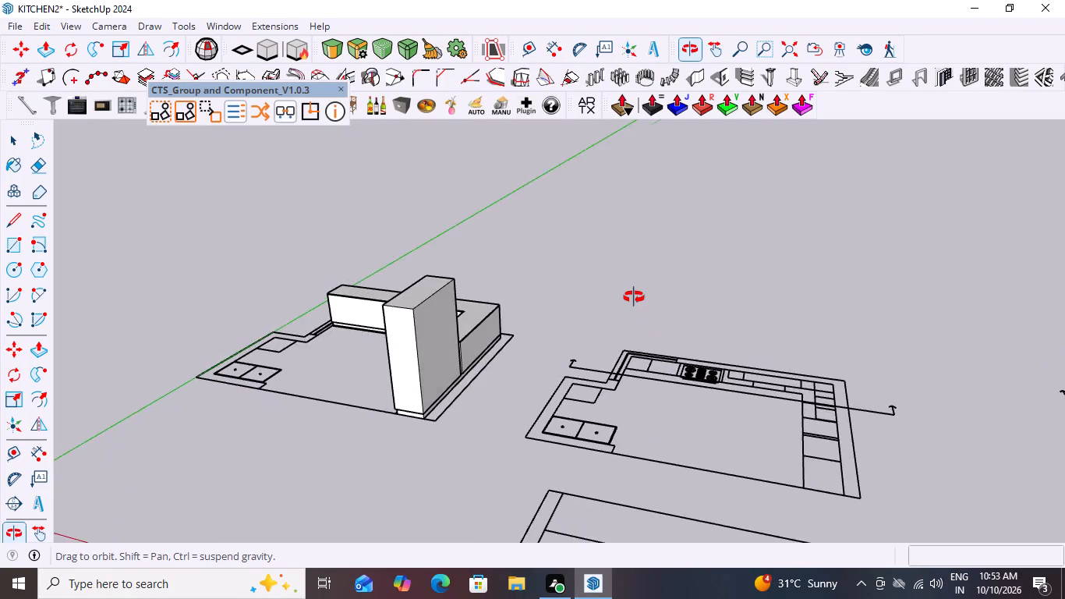
pyautogui.moveTo(634, 297); pyautogui.dragTo(1015, 218, button='middle')
pyautogui.moveTo(1015, 218); pyautogui.dragTo(952, 240, button='middle')
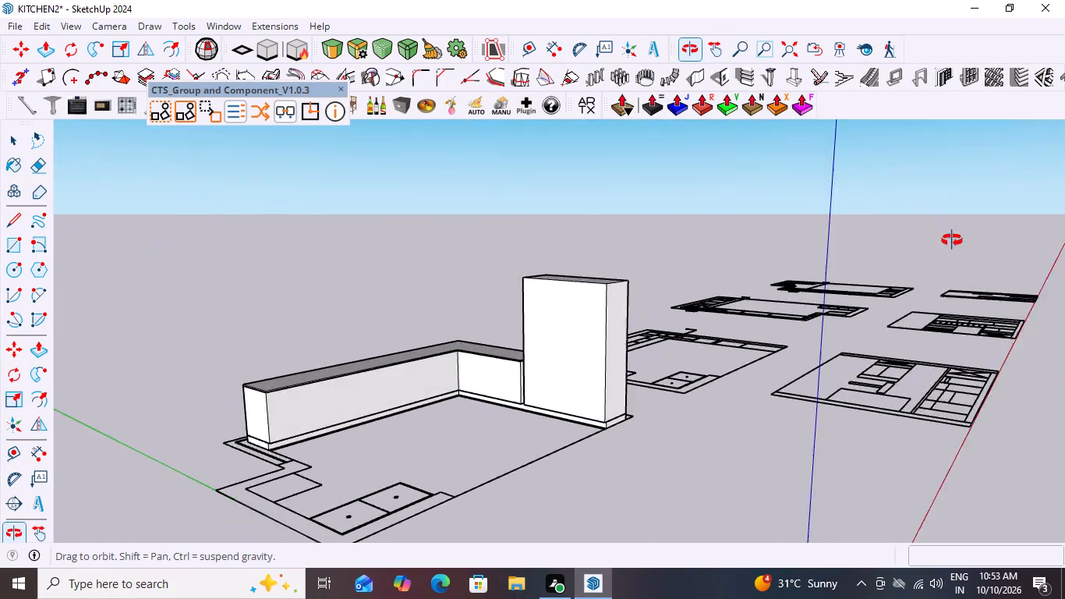
pyautogui.moveTo(952, 240); pyautogui.dragTo(474, 284, button='middle')
pyautogui.scroll(-2, 1008, 317)
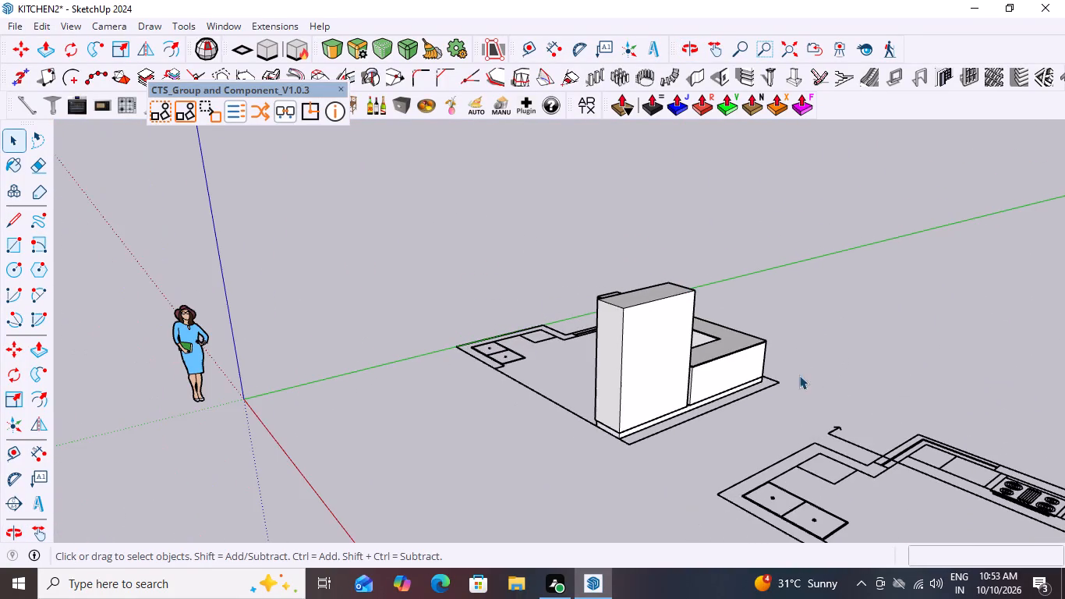
pyautogui.moveTo(577, 427); pyautogui.dragTo(535, 426, button='middle')
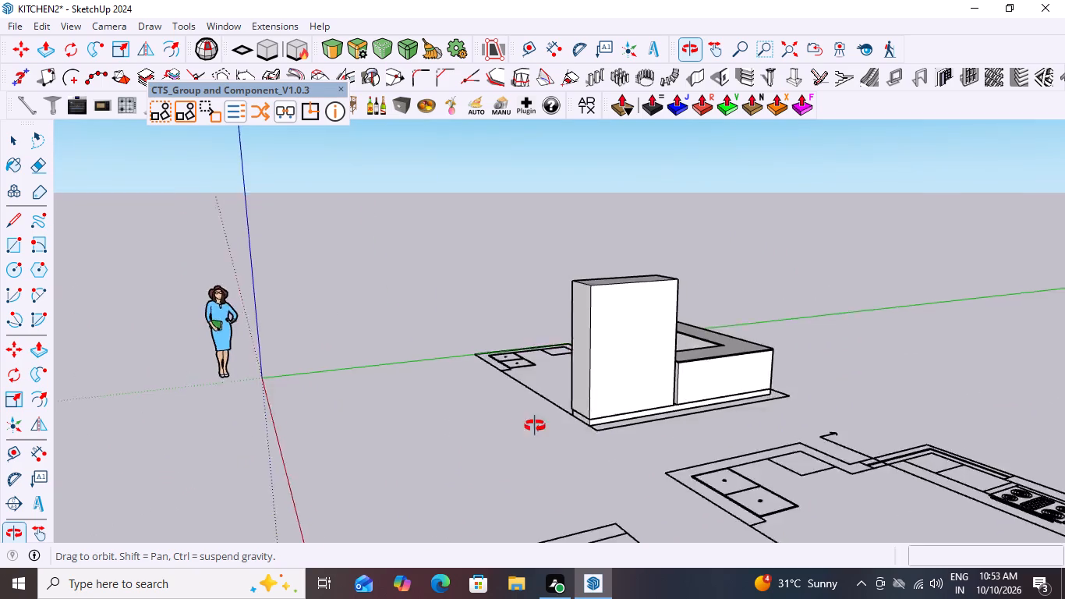
pyautogui.moveTo(535, 426); pyautogui.dragTo(911, 420, button='middle')
pyautogui.scroll(2, 911, 420)
pyautogui.scroll(3, 512, 295)
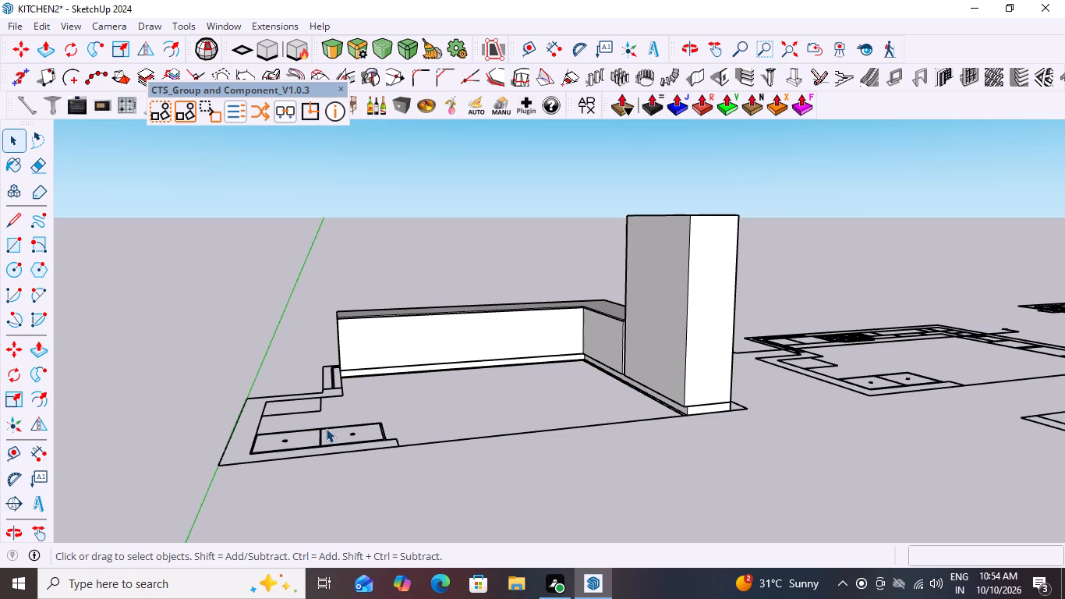
pyautogui.scroll(-6, 405, 409)
pyautogui.moveTo(491, 413); pyautogui.dragTo(498, 487, button='middle')
pyautogui.scroll(-1, 495, 416)
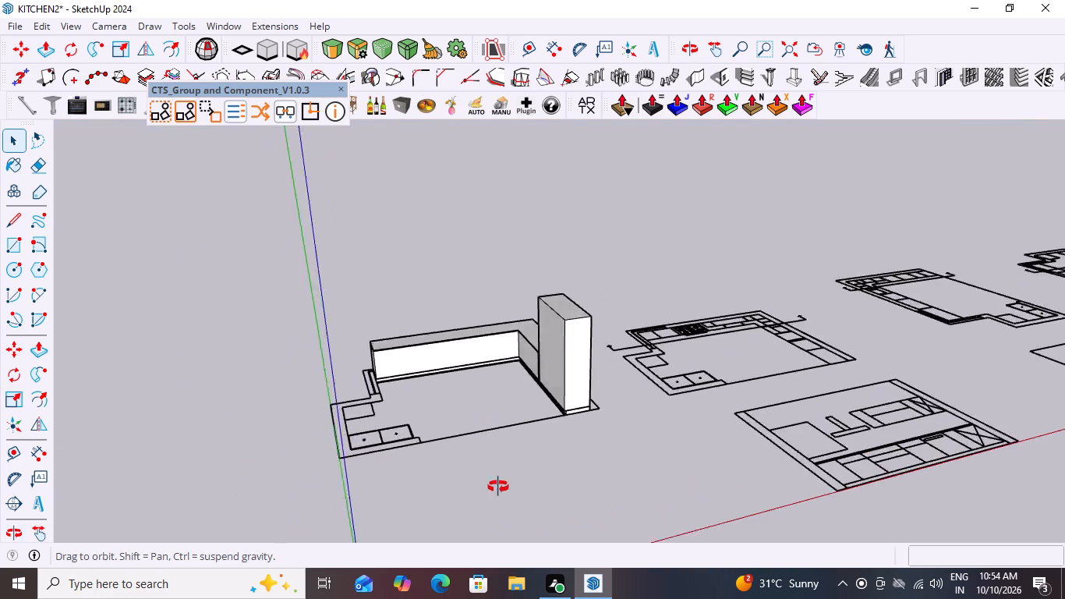
pyautogui.moveTo(498, 487); pyautogui.dragTo(222, 452, button='middle')
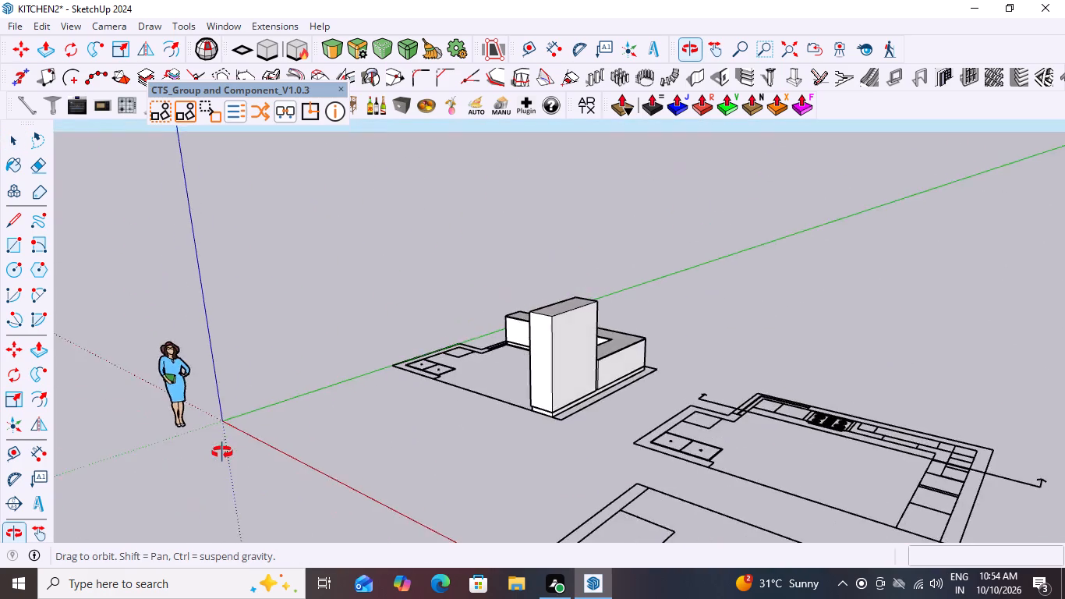
# Examine the L-shaped countertop's front edge, inner corner and free end from several sides.
pyautogui.moveTo(222, 452); pyautogui.dragTo(604, 526, button='middle')
pyautogui.scroll(1, 381, 356)
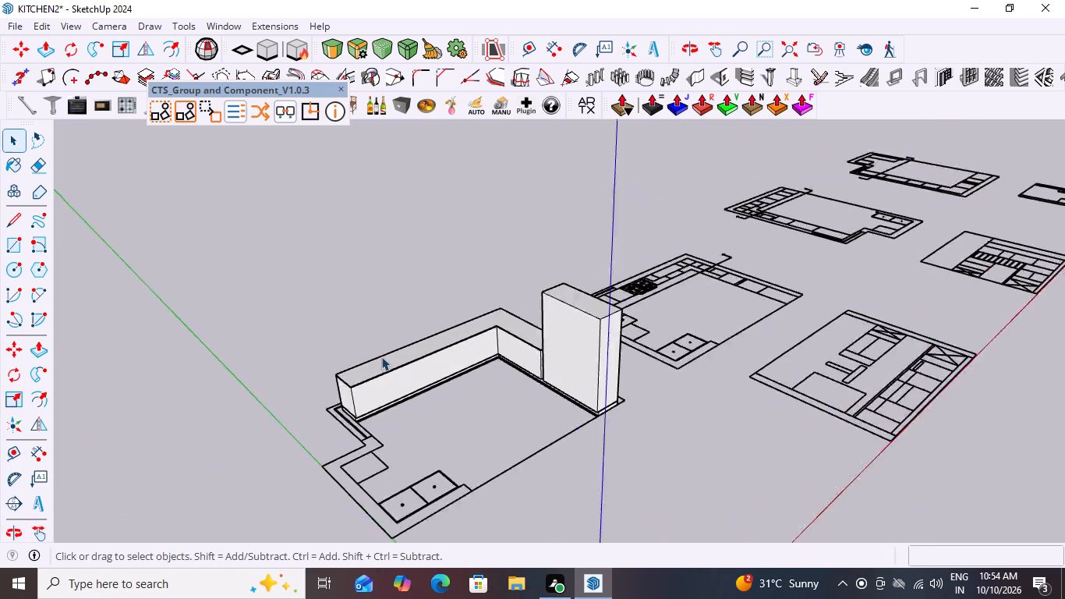
pyautogui.scroll(12, 381, 356)
pyautogui.scroll(1, 297, 449)
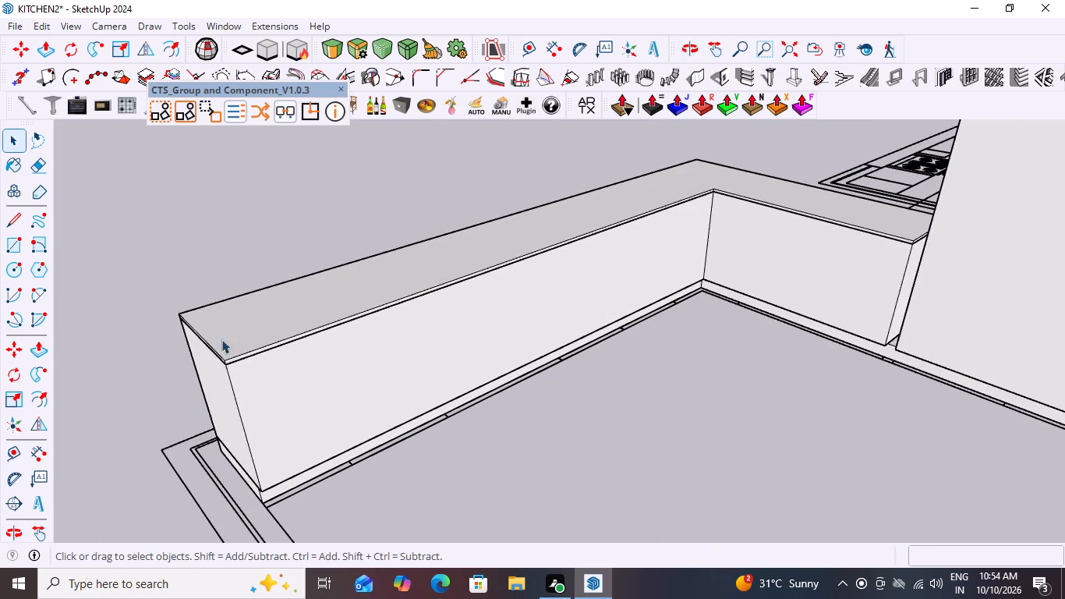
pyautogui.scroll(6, 261, 338)
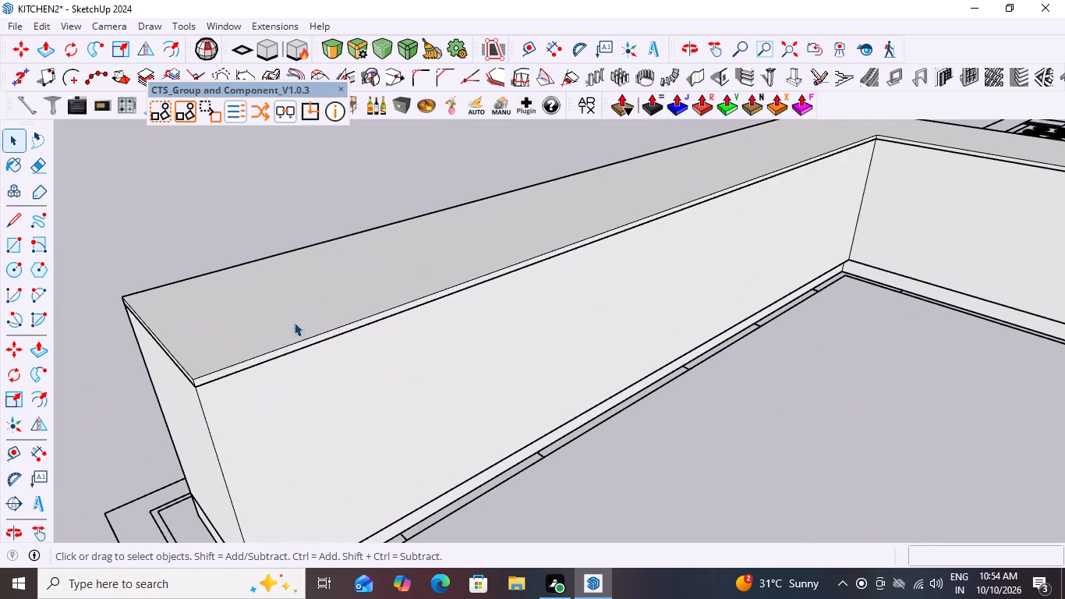
pyautogui.scroll(-5, 313, 309)
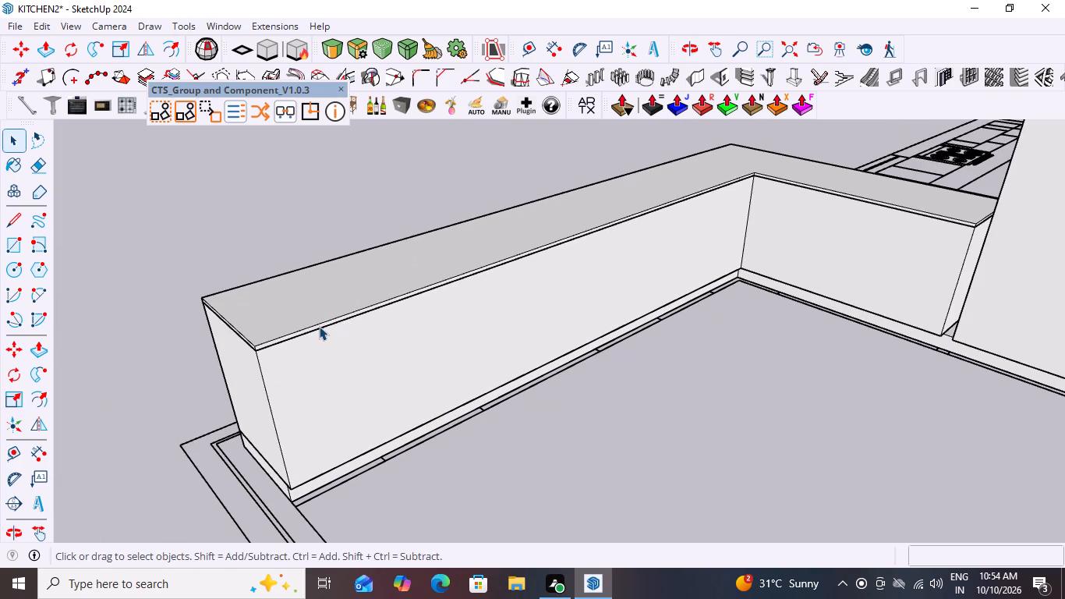
pyautogui.scroll(-2, 335, 326)
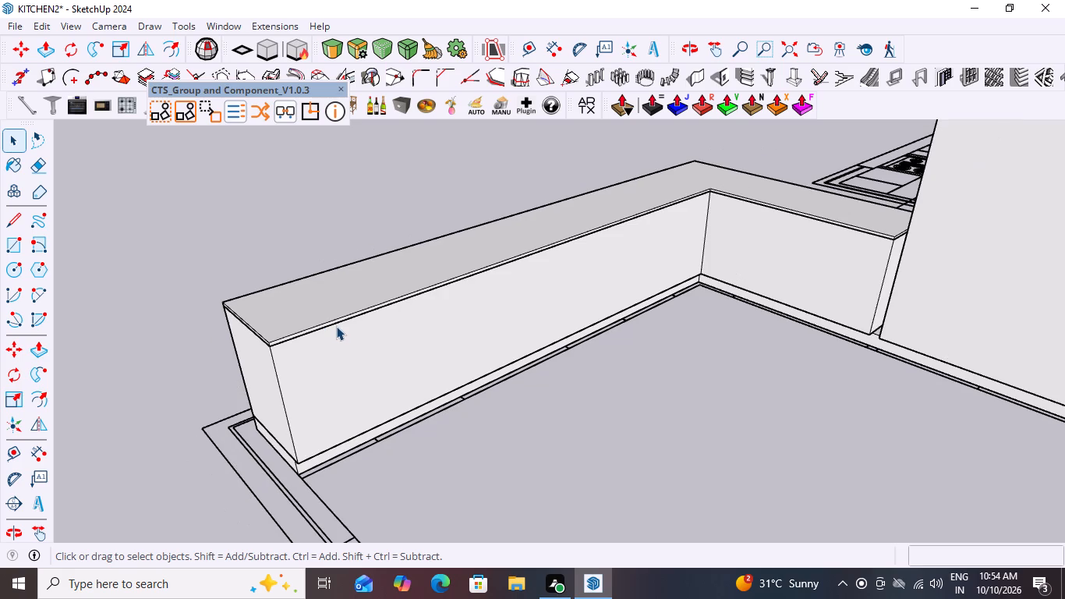
pyautogui.scroll(8, 232, 374)
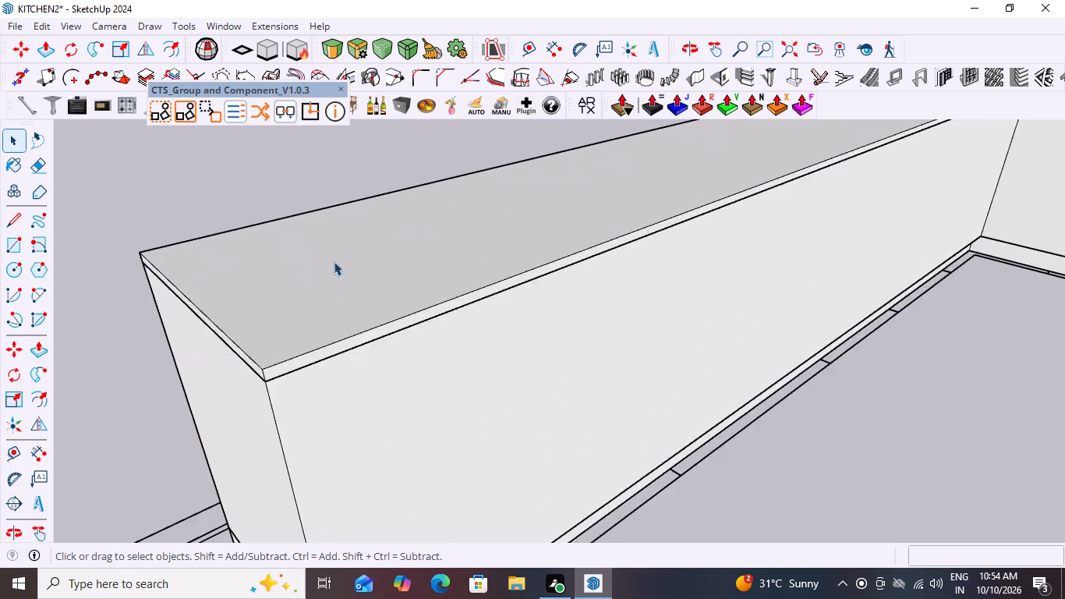
pyautogui.scroll(4, 334, 261)
pyautogui.scroll(-8, 313, 387)
pyautogui.moveTo(296, 422); pyautogui.dragTo(211, 406, button='middle')
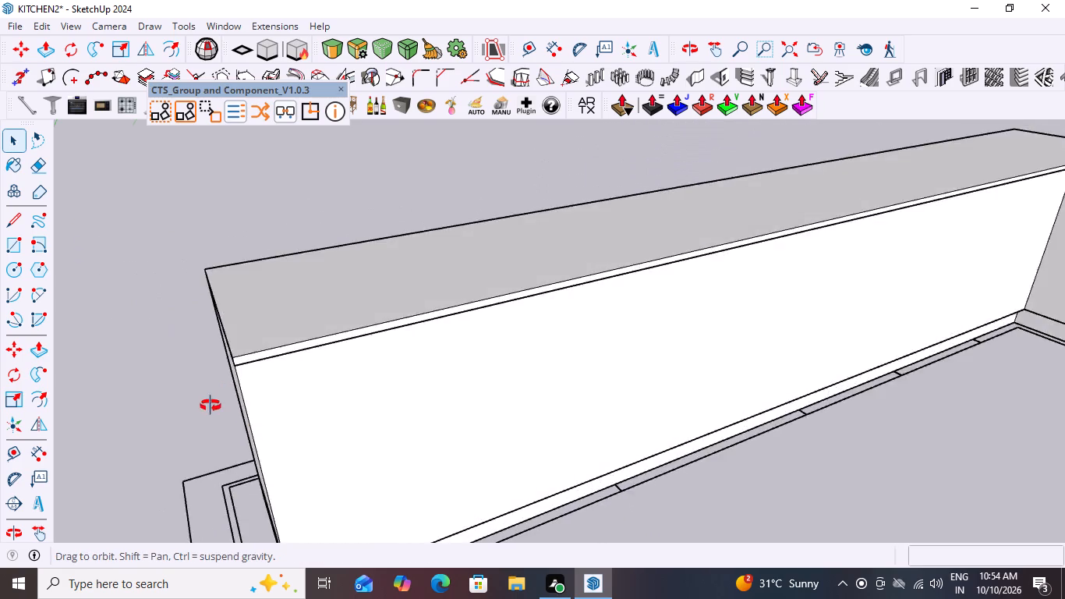
pyautogui.moveTo(211, 406); pyautogui.dragTo(186, 378, button='middle')
pyautogui.scroll(-13, 186, 378)
pyautogui.scroll(3, 428, 409)
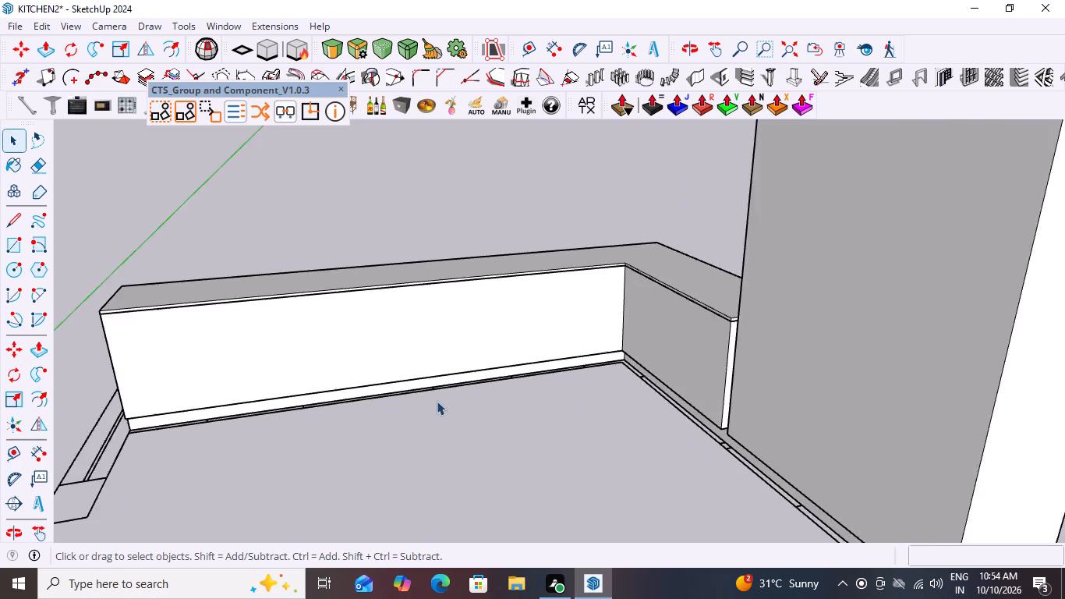
pyautogui.scroll(9, 437, 401)
pyautogui.moveTo(561, 448); pyautogui.dragTo(554, 502, button='middle')
pyautogui.scroll(-6, 554, 502)
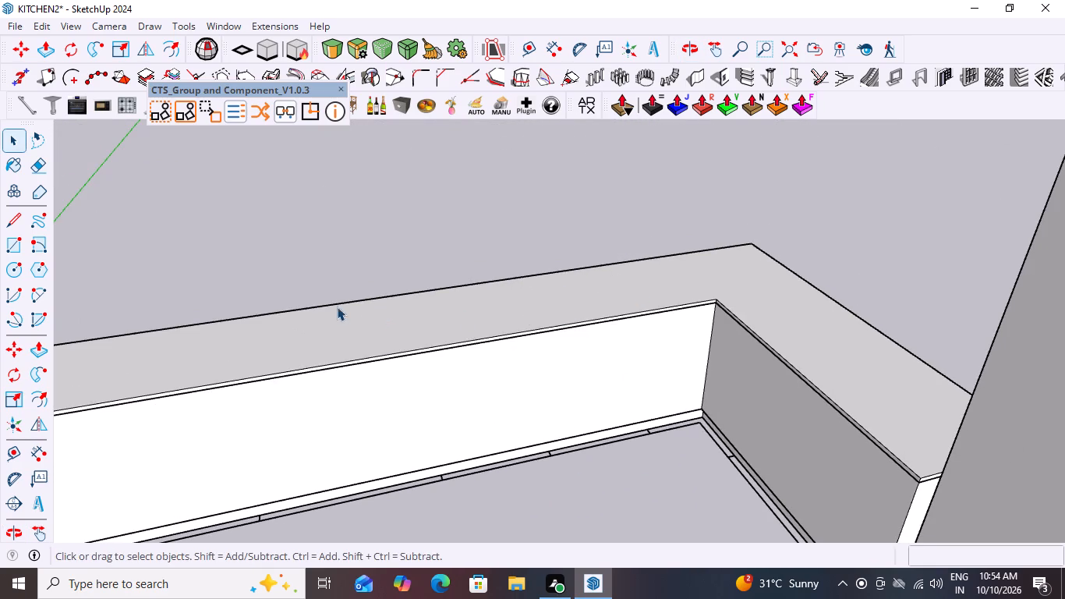
pyautogui.scroll(-8, 333, 307)
pyautogui.scroll(13, 159, 370)
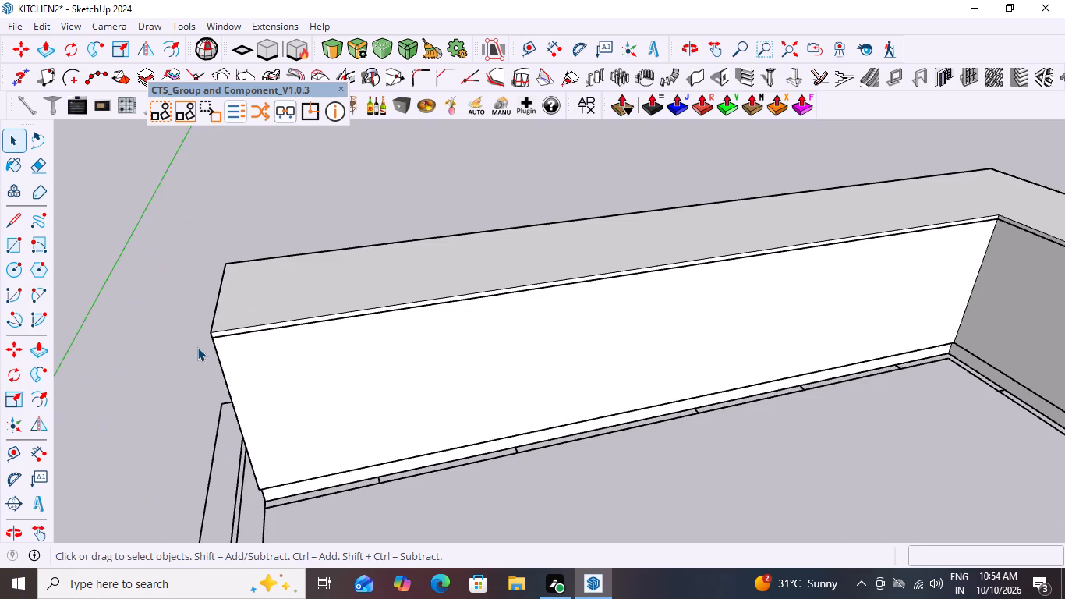
pyautogui.scroll(2, 195, 348)
pyautogui.moveTo(272, 367); pyautogui.dragTo(410, 328, button='middle')
pyautogui.scroll(1, 444, 349)
pyautogui.scroll(5, 370, 342)
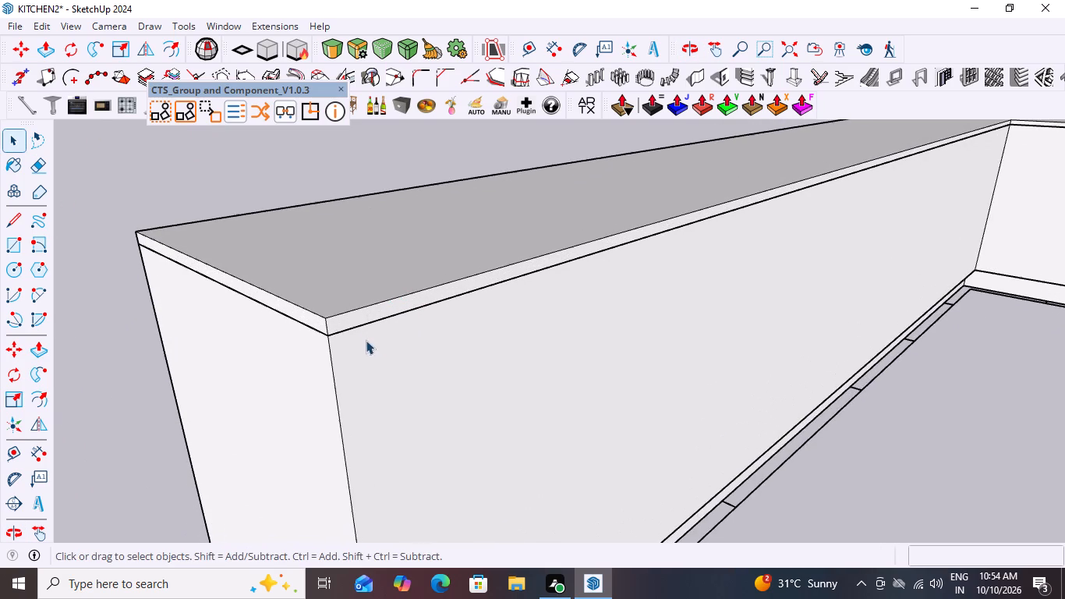
# Open the countertop group inside the base cabinet group and select the front edge face of its long leg.
pyautogui.doubleClick(338, 322)
pyautogui.click(338, 322)
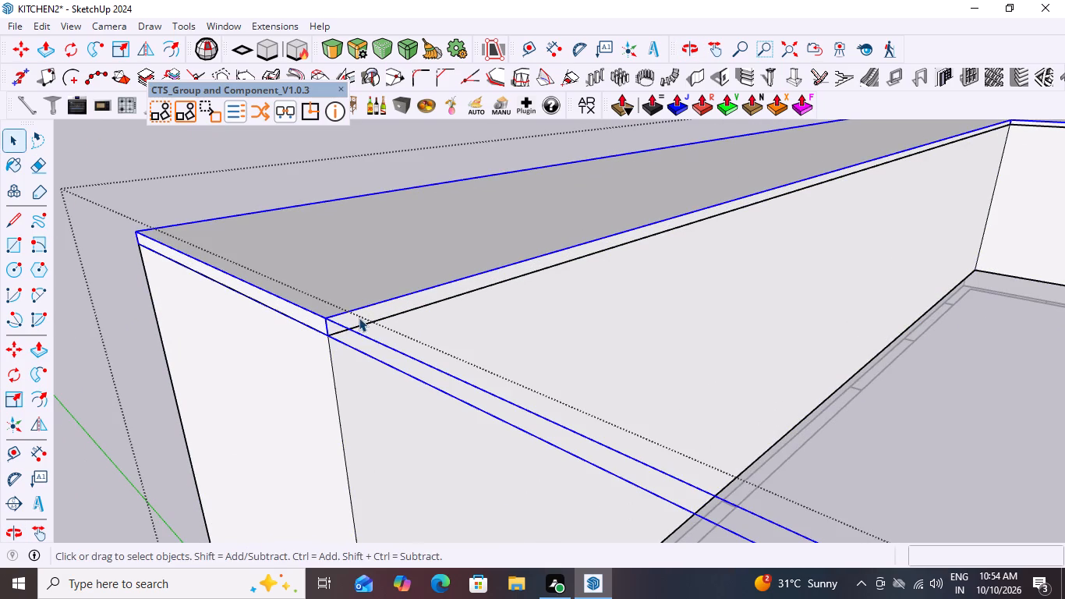
pyautogui.doubleClick(376, 307)
pyautogui.click(378, 308)
pyautogui.scroll(3, 304, 345)
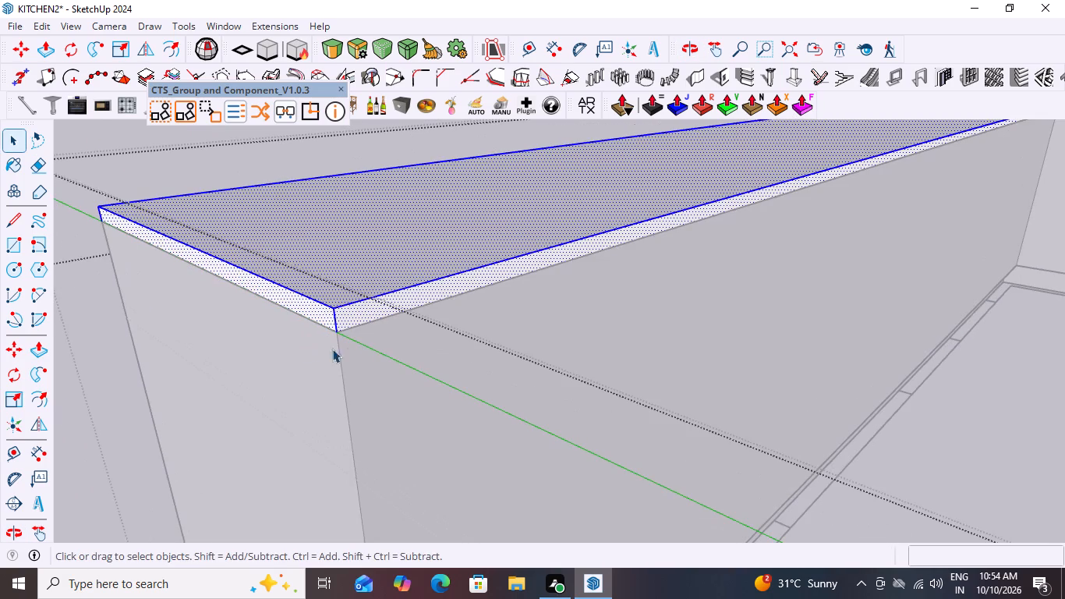
pyautogui.moveTo(359, 320); pyautogui.dragTo(402, 343, button='middle')
pyautogui.scroll(1, 402, 343)
pyautogui.click(414, 364)
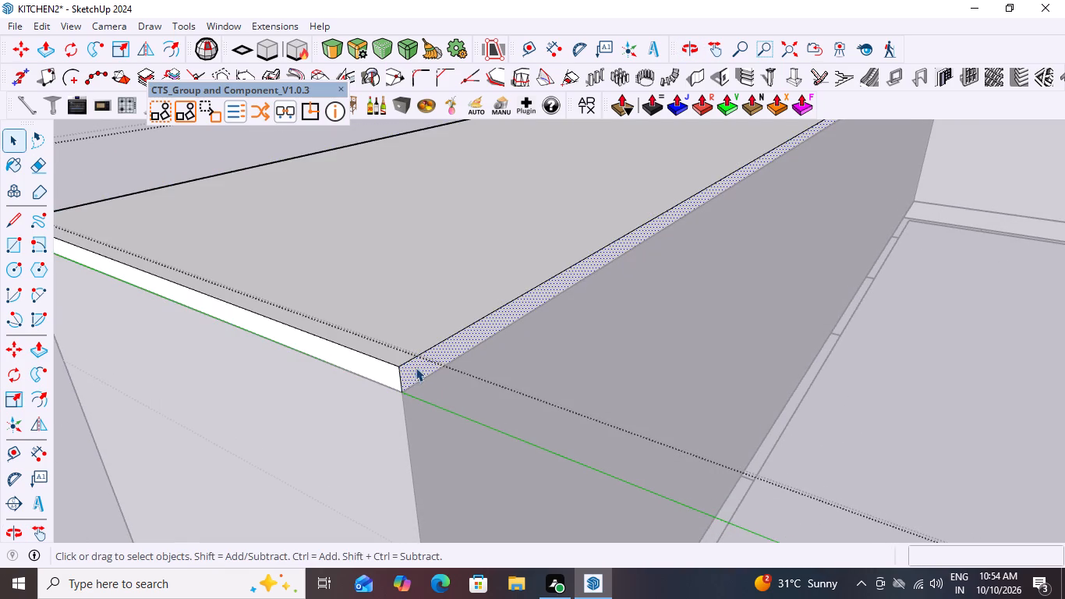
pyautogui.scroll(4, 409, 381)
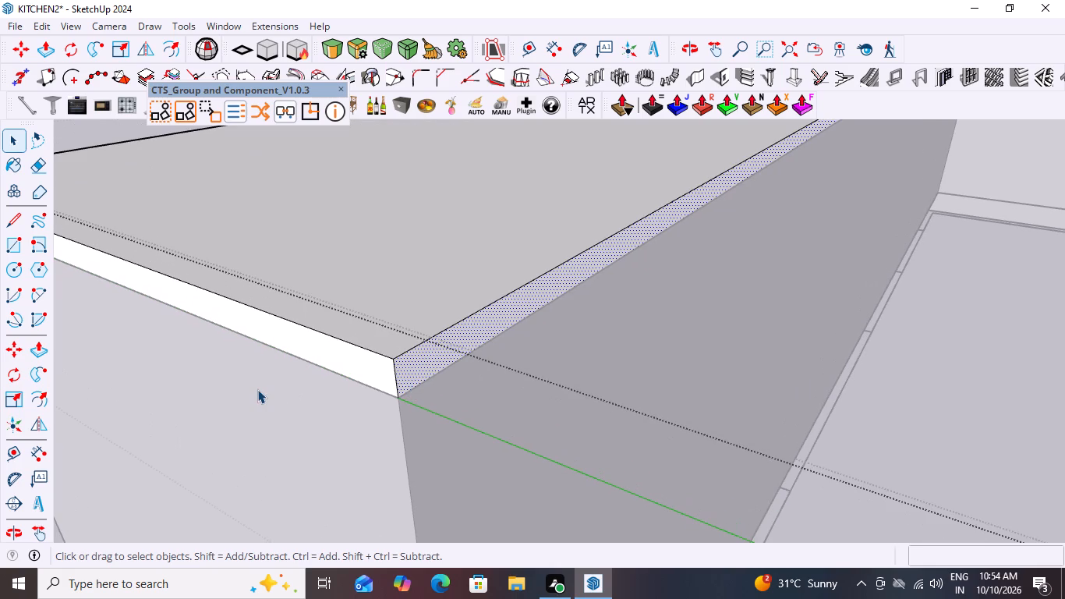
# Draw a half-circle arc across the 20 mm thickness at the countertop's free front corner, bulging 10 mm outward.
pyautogui.press('a')
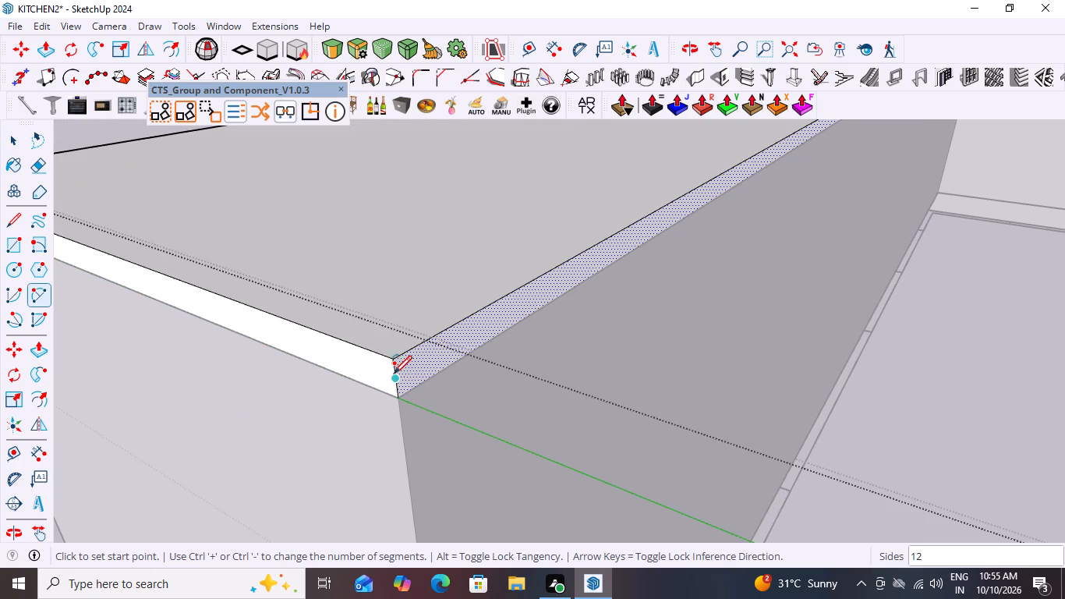
pyautogui.click(395, 363)
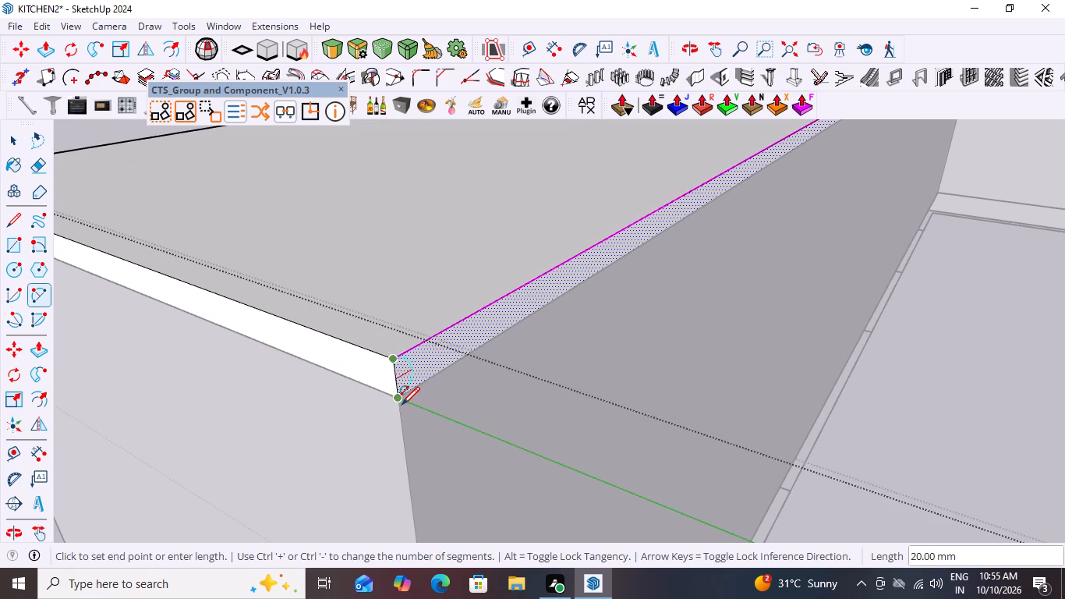
pyautogui.click(399, 401)
pyautogui.moveTo(419, 422); pyautogui.dragTo(502, 434, button='middle')
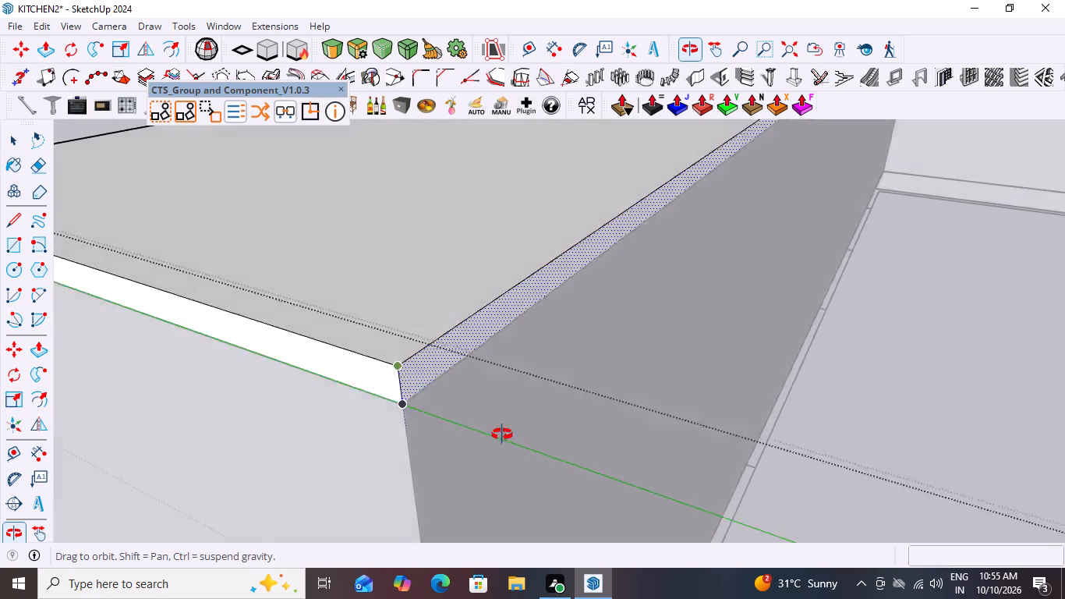
pyautogui.moveTo(502, 434); pyautogui.dragTo(547, 440, button='middle')
pyautogui.scroll(3, 441, 419)
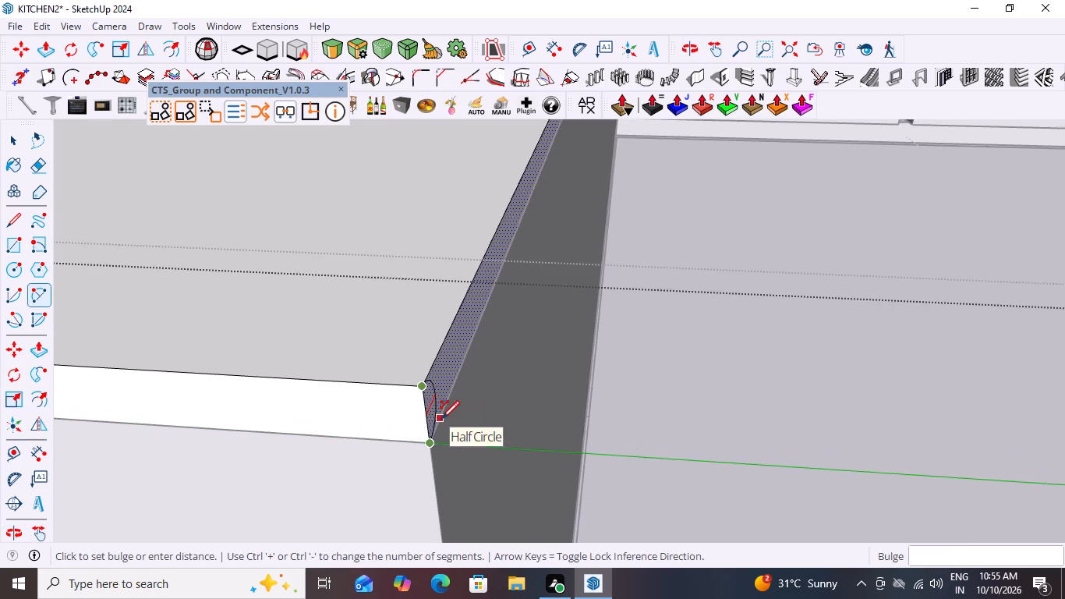
pyautogui.scroll(2, 441, 419)
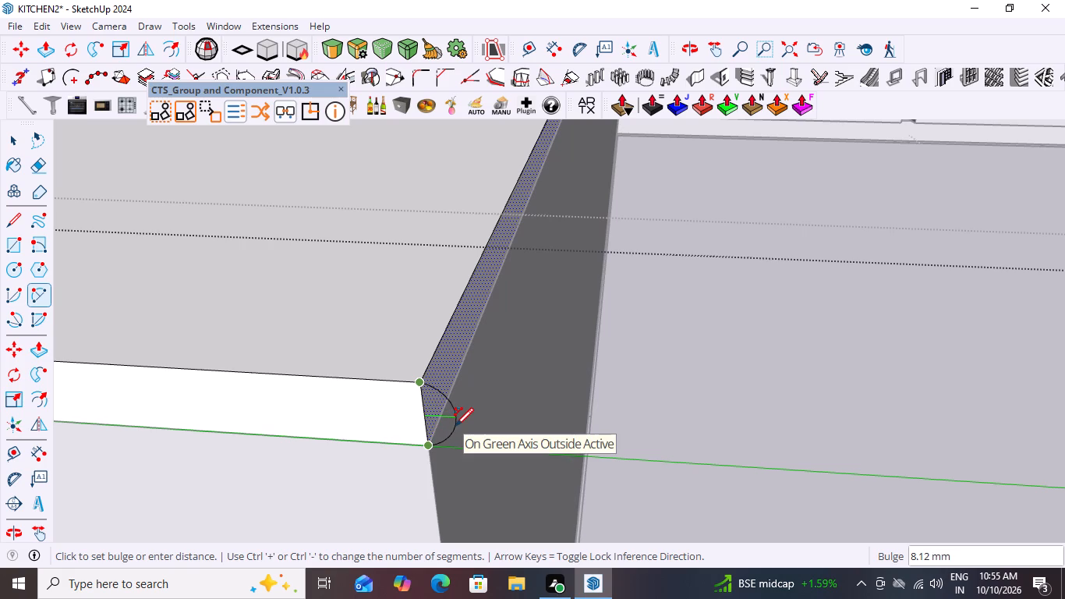
pyautogui.scroll(-3, 455, 426)
pyautogui.moveTo(455, 426); pyautogui.dragTo(497, 379, button='middle')
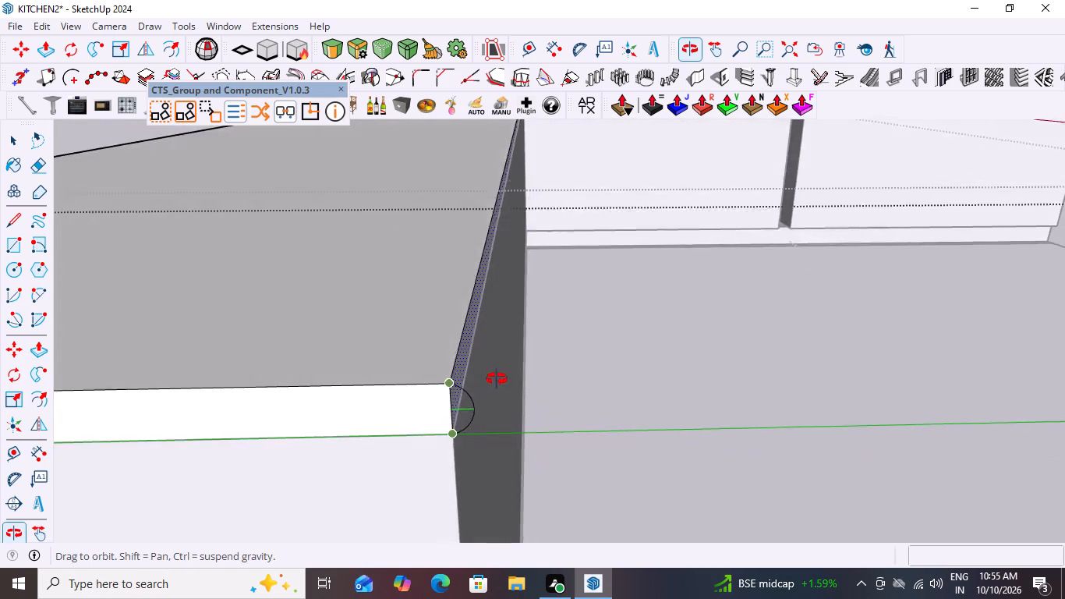
pyautogui.moveTo(497, 379); pyautogui.dragTo(516, 352, button='middle')
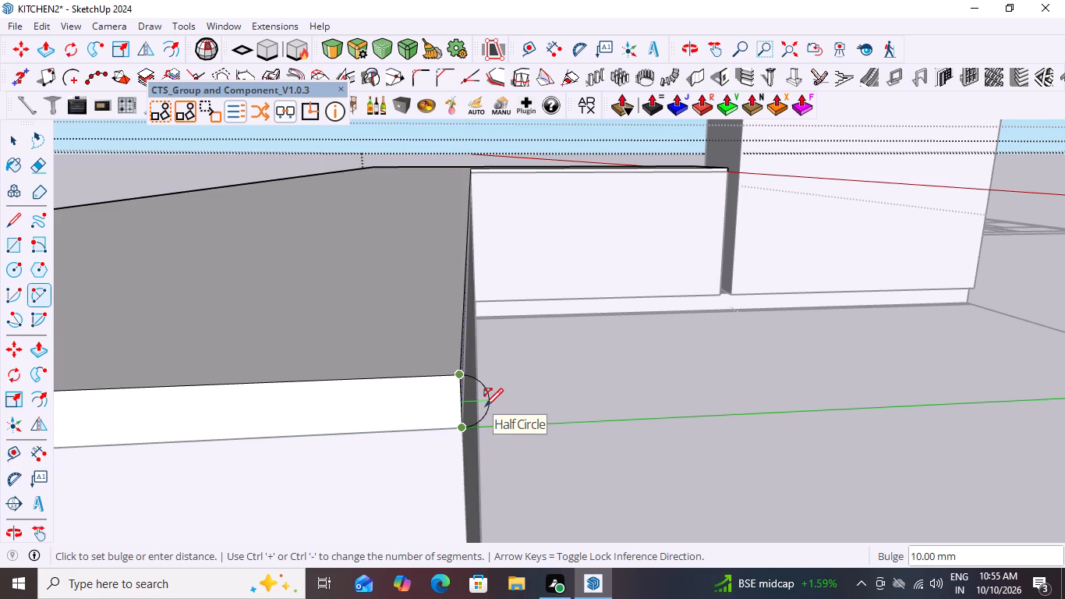
pyautogui.scroll(3, 485, 406)
pyautogui.scroll(-6, 500, 403)
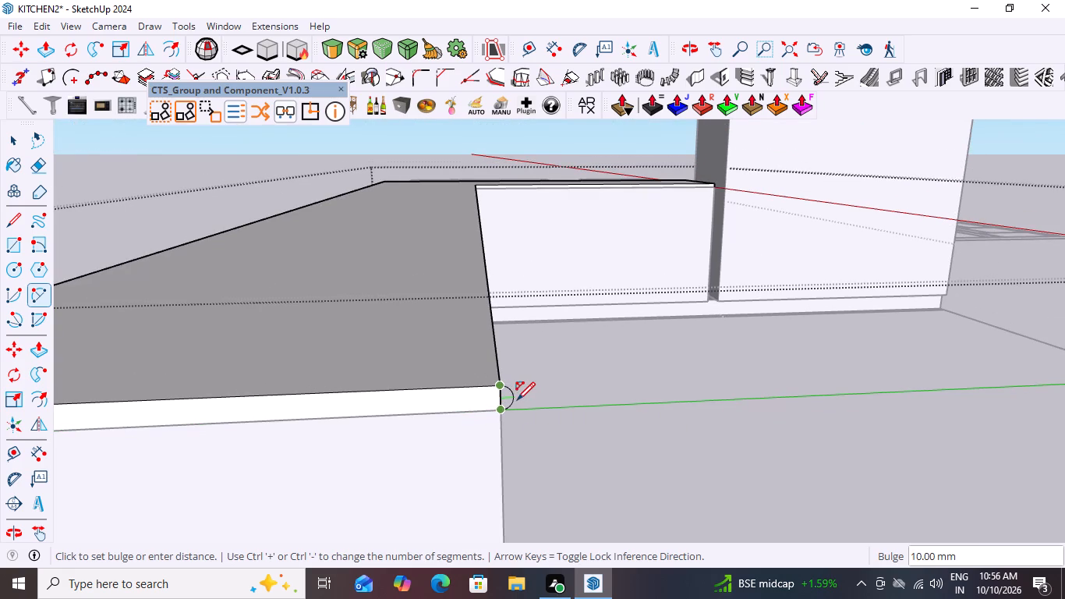
pyautogui.click(515, 400)
# Close the countertop group and examine the half-circle profile at the countertop's free end.
pyautogui.moveTo(583, 398); pyautogui.dragTo(511, 418, button='middle')
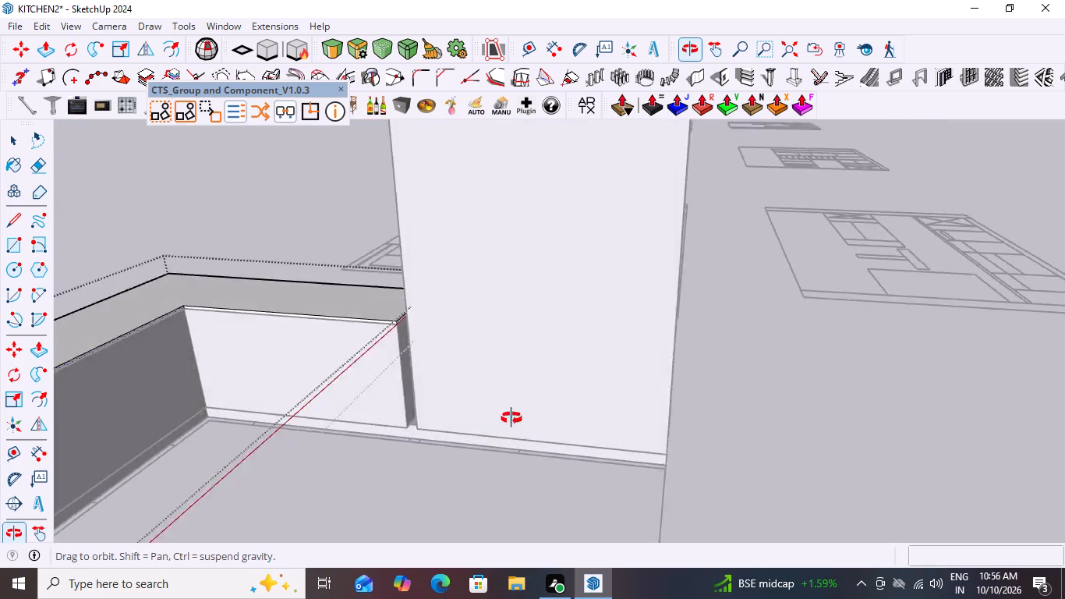
pyautogui.moveTo(511, 418); pyautogui.dragTo(601, 390, button='middle')
pyautogui.scroll(-8, 552, 402)
pyautogui.moveTo(515, 415); pyautogui.dragTo(187, 430, button='middle')
pyautogui.scroll(-3, 242, 367)
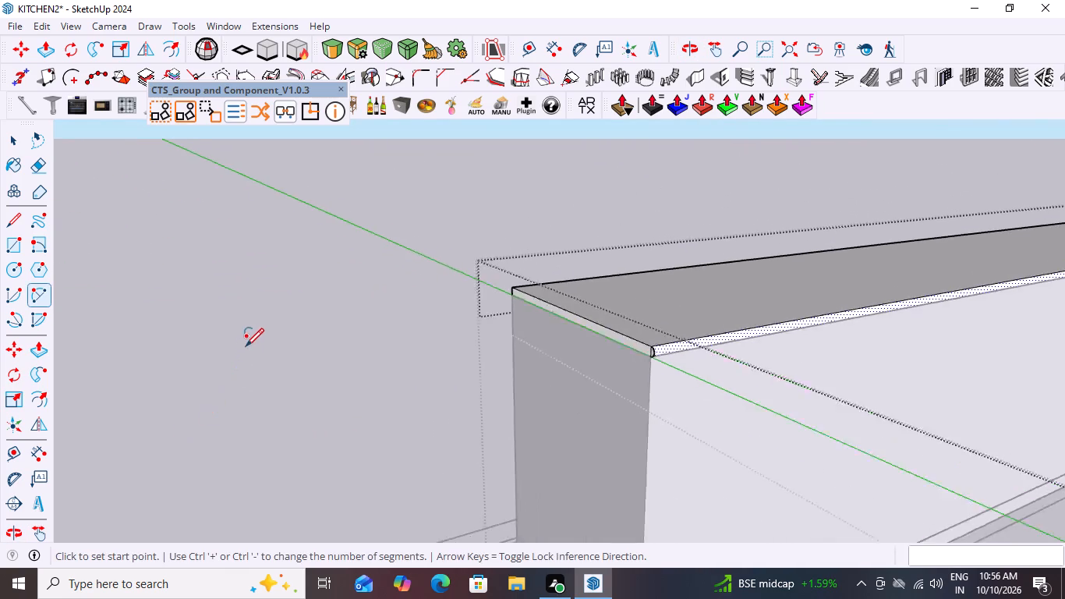
pyautogui.scroll(-5, 246, 346)
pyautogui.scroll(-14, 481, 470)
pyautogui.moveTo(550, 487); pyautogui.dragTo(555, 486, button='middle')
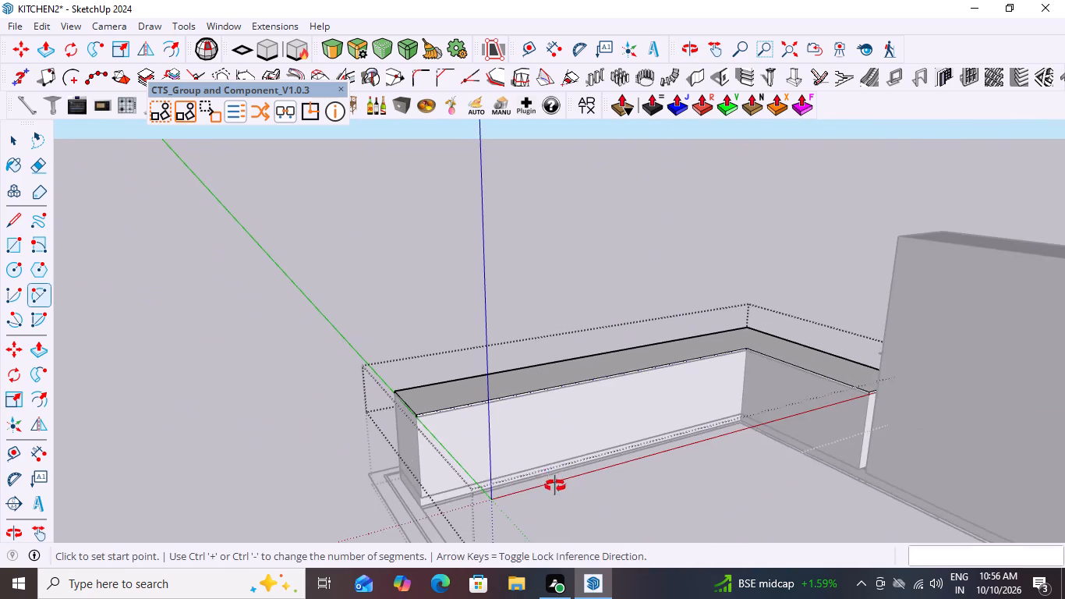
pyautogui.moveTo(555, 486); pyautogui.dragTo(577, 477, button='middle')
pyautogui.press('space')
pyautogui.click(484, 308)
pyautogui.scroll(12, 446, 434)
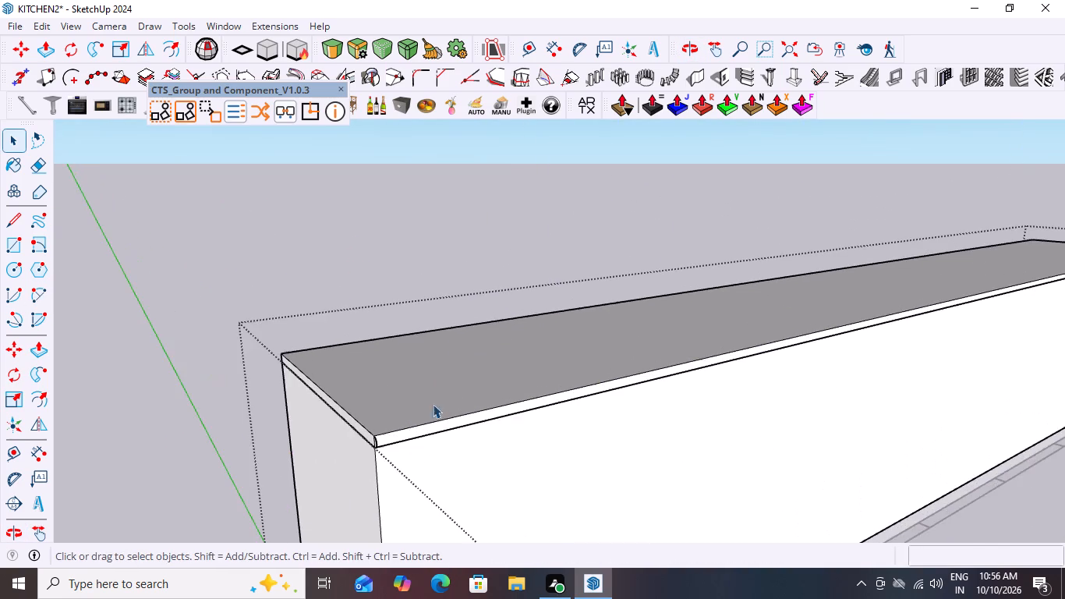
pyautogui.scroll(5, 433, 404)
pyautogui.moveTo(436, 442); pyautogui.dragTo(343, 455, button='middle')
pyautogui.scroll(4, 343, 455)
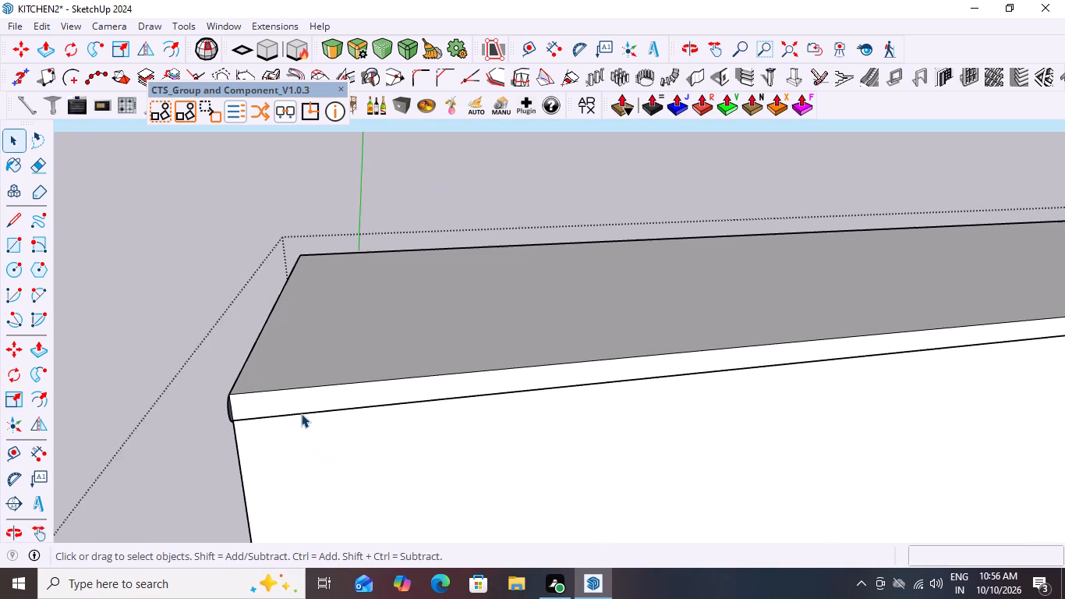
pyautogui.scroll(6, 301, 413)
# Open the countertop group and sweep the half-circle profile along the top front edges of both legs with Follow Me.
pyautogui.click(327, 374)
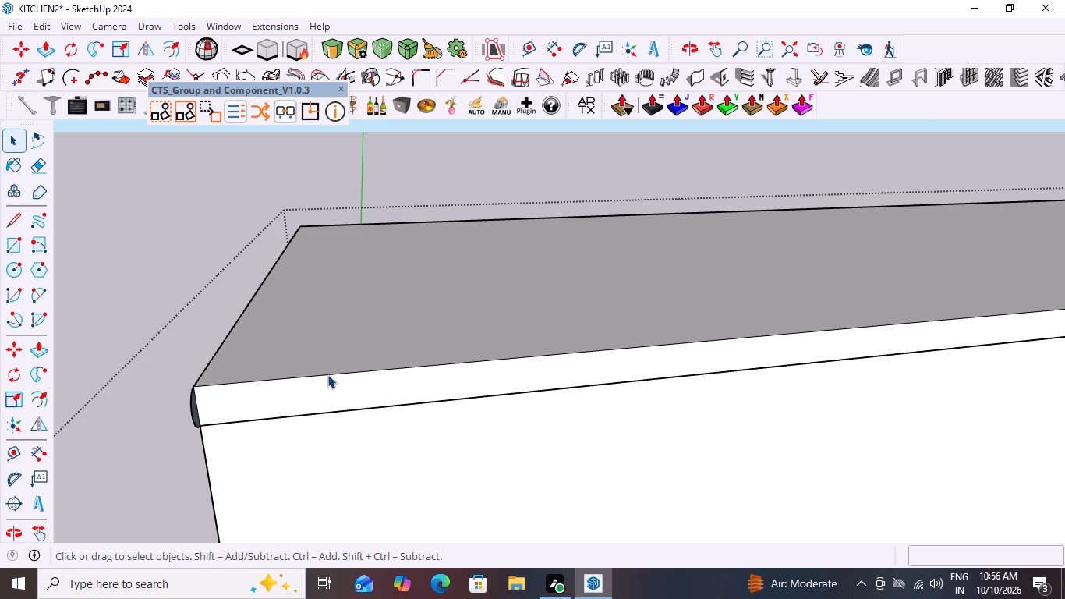
pyautogui.doubleClick(327, 374)
pyautogui.click(327, 374)
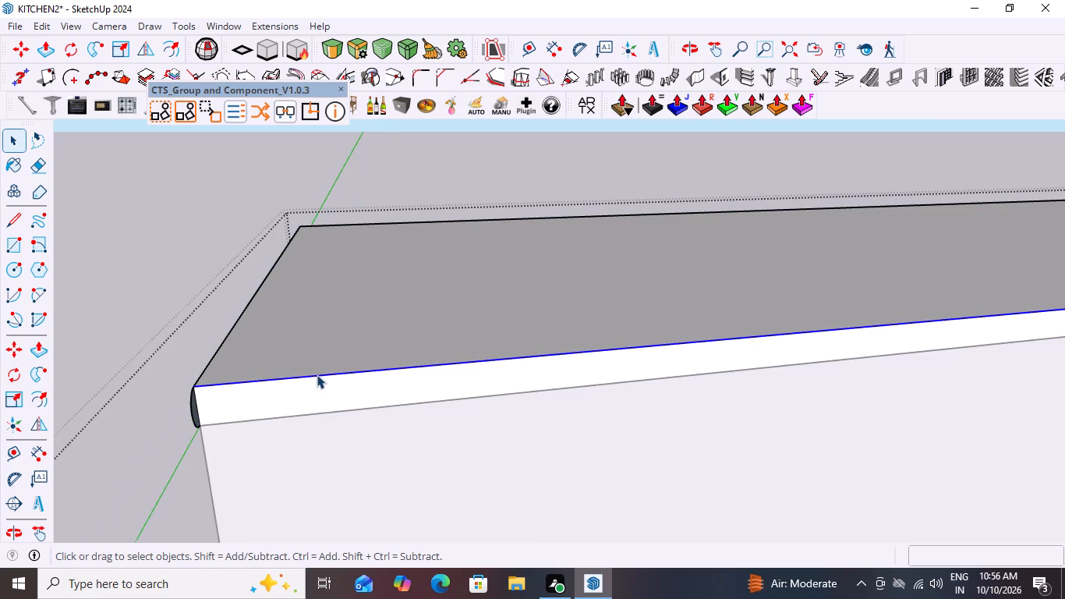
pyautogui.scroll(-20, 312, 374)
pyautogui.scroll(-13, 312, 374)
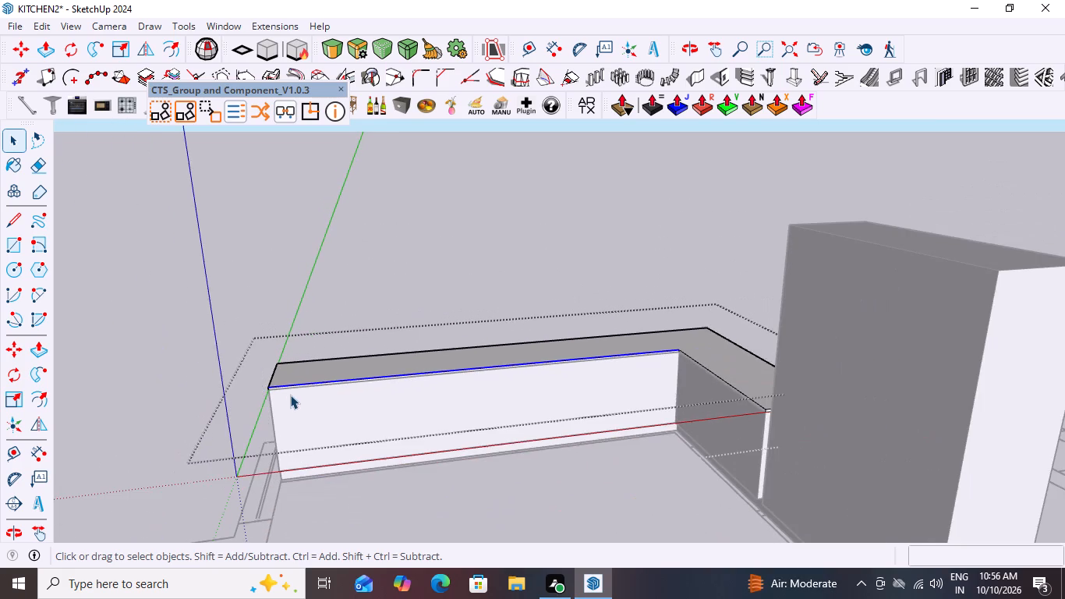
pyautogui.scroll(-1, 290, 395)
pyautogui.scroll(17, 736, 358)
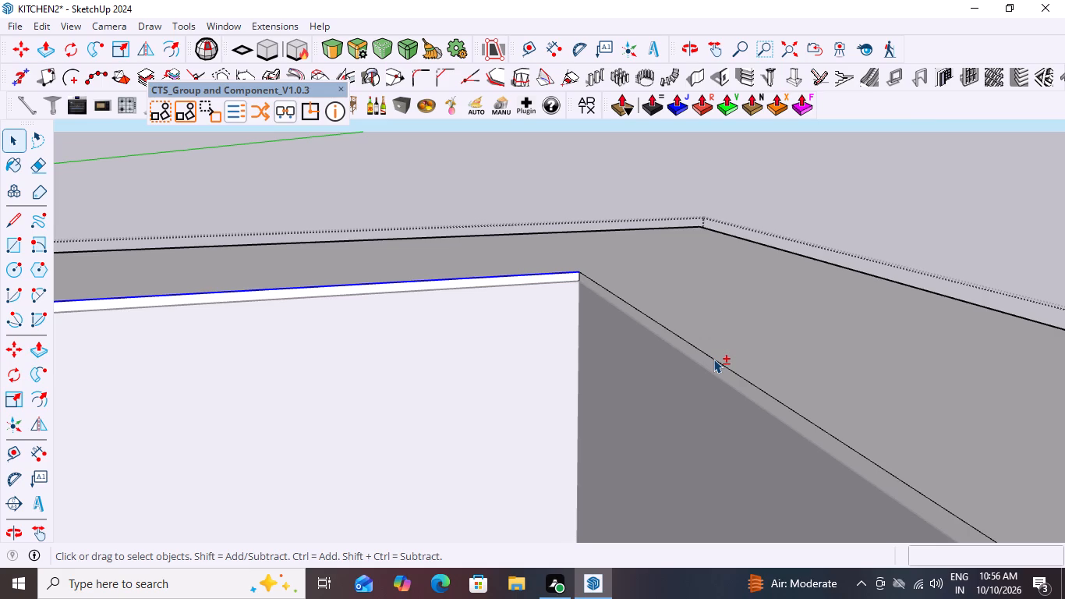
pyautogui.keyDown('shift'); pyautogui.click(713, 359); pyautogui.keyUp('shift')
pyautogui.scroll(-19, 721, 351)
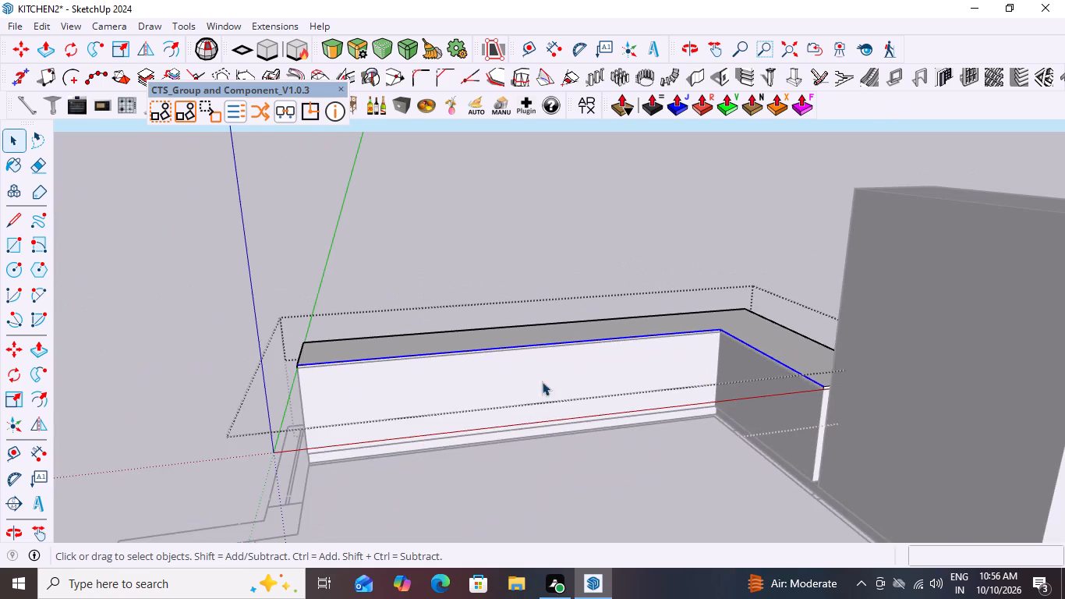
pyautogui.scroll(20, 273, 381)
pyautogui.scroll(2, 273, 381)
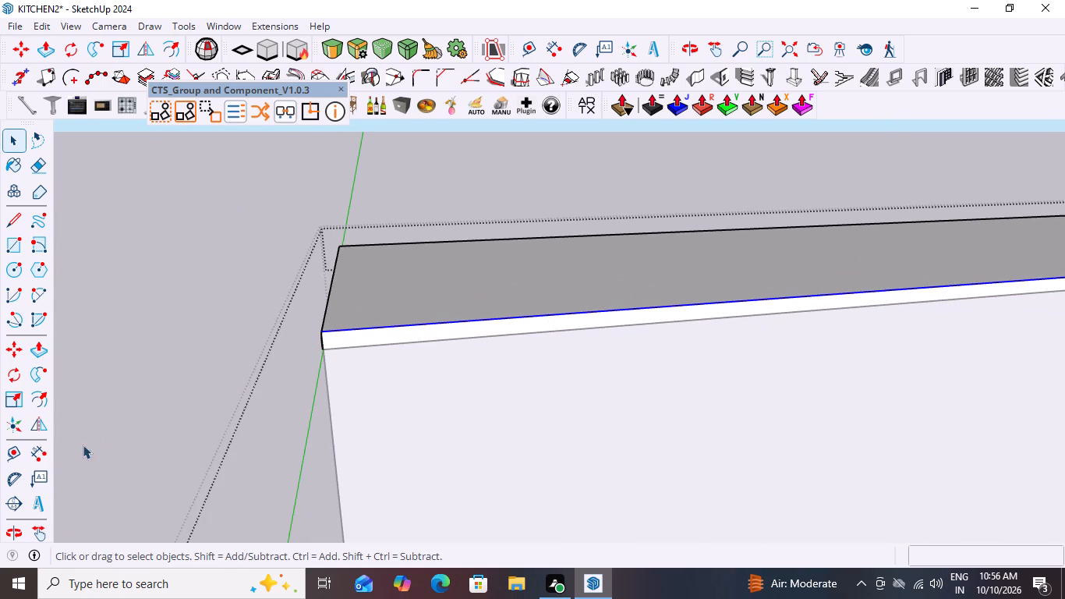
pyautogui.click(35, 373)
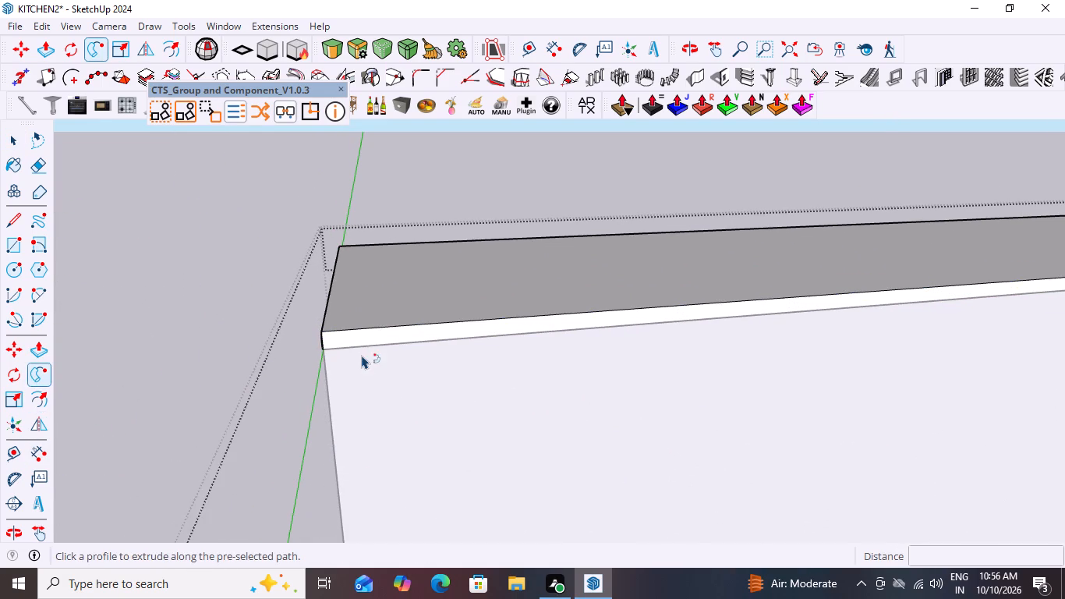
pyautogui.scroll(6, 365, 353)
pyautogui.moveTo(346, 349); pyautogui.dragTo(274, 372, button='middle')
pyautogui.scroll(2, 308, 312)
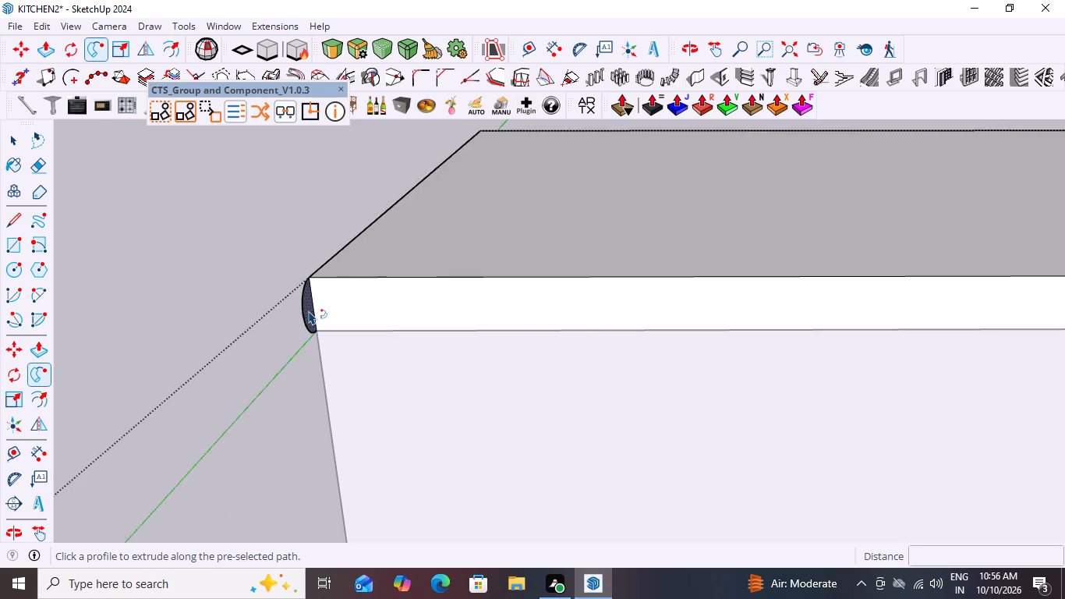
pyautogui.scroll(2, 309, 310)
pyautogui.click(311, 314)
# Examine the swept rounded front edge along the countertop's long leg and at its free end.
pyautogui.scroll(-9, 249, 335)
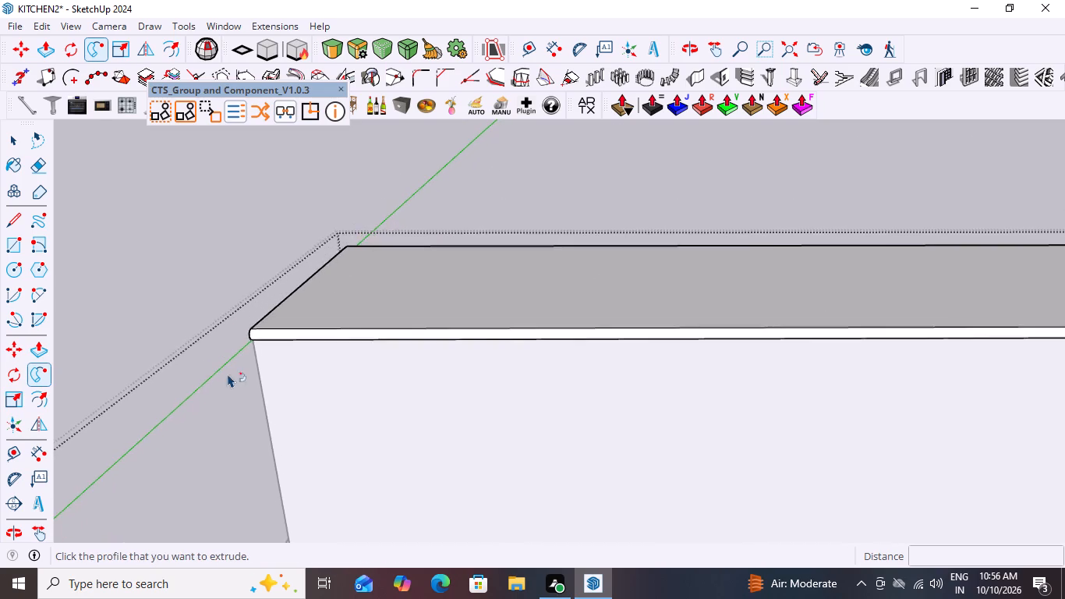
pyautogui.scroll(-5, 228, 374)
pyautogui.moveTo(175, 419); pyautogui.dragTo(313, 374, button='middle')
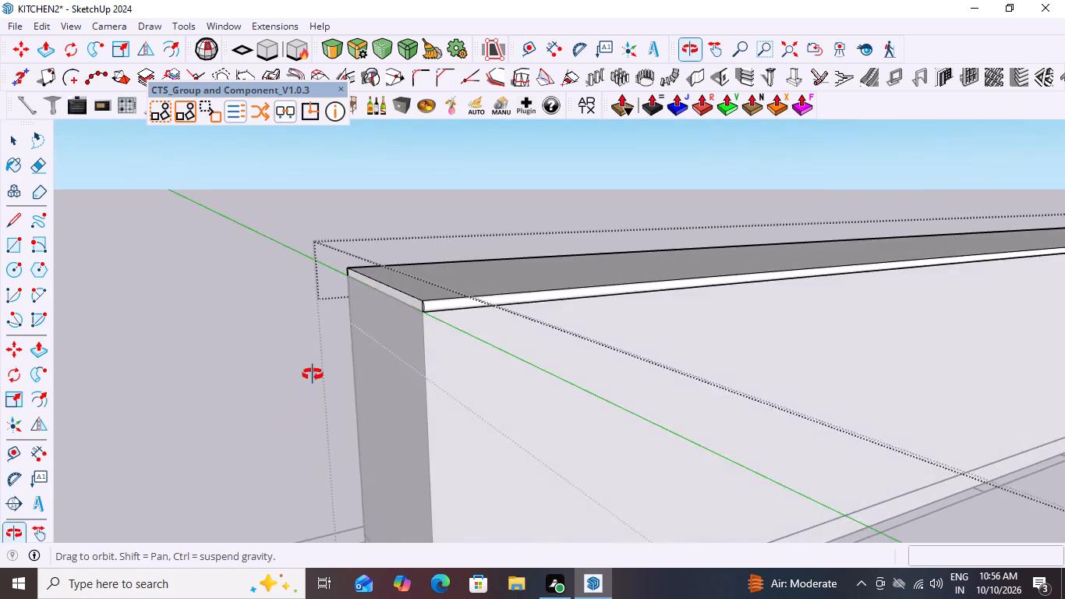
pyautogui.moveTo(313, 374); pyautogui.dragTo(270, 399, button='middle')
pyautogui.scroll(-12, 270, 399)
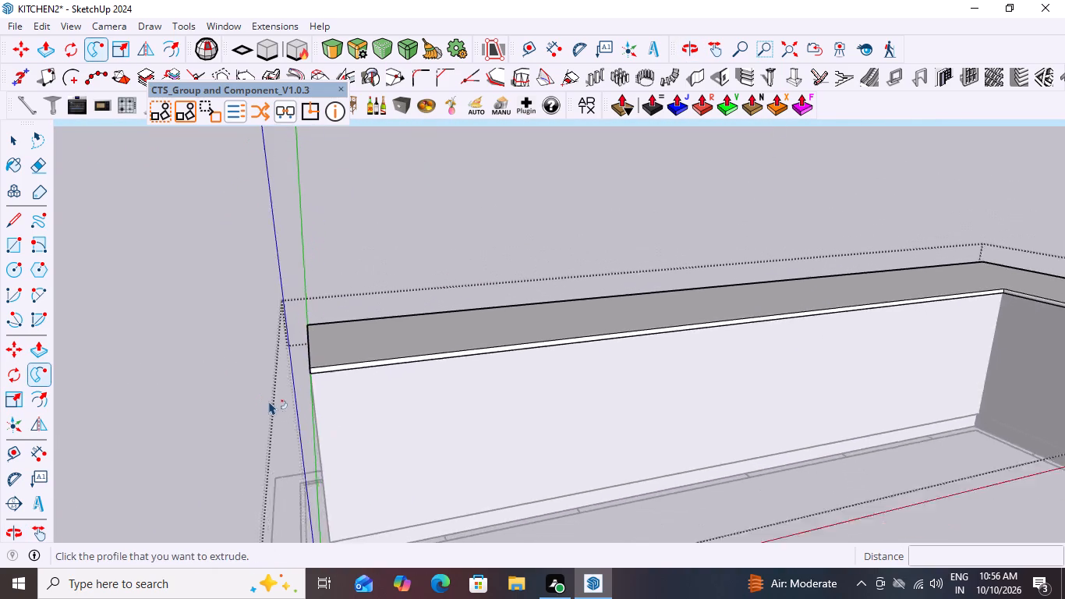
pyautogui.scroll(-8, 269, 401)
pyautogui.moveTo(350, 431); pyautogui.dragTo(589, 391, button='middle')
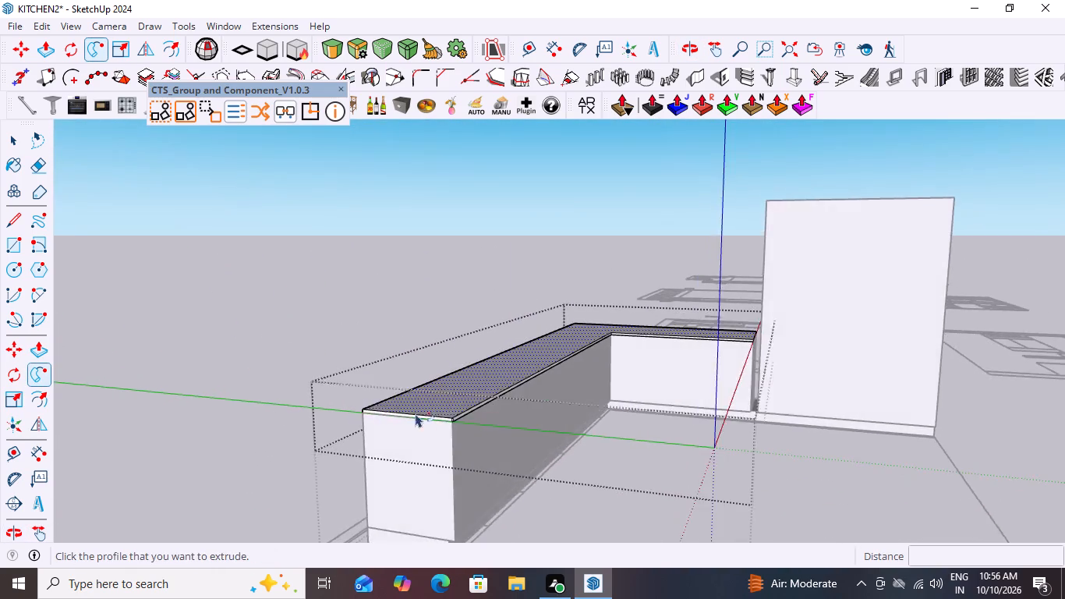
pyautogui.scroll(20, 416, 413)
pyautogui.scroll(6, 416, 413)
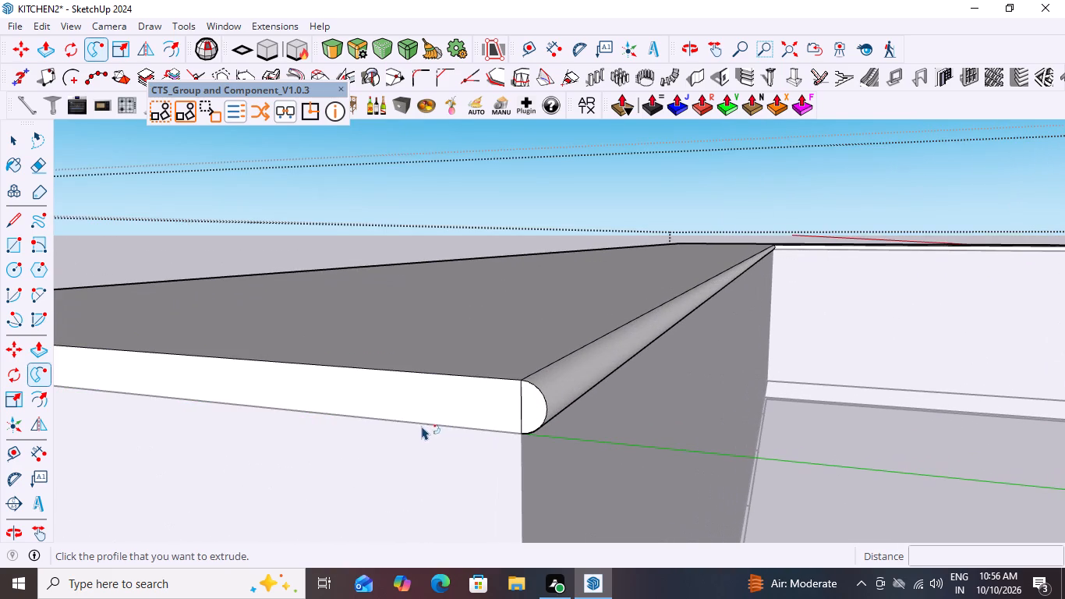
pyautogui.scroll(-6, 342, 414)
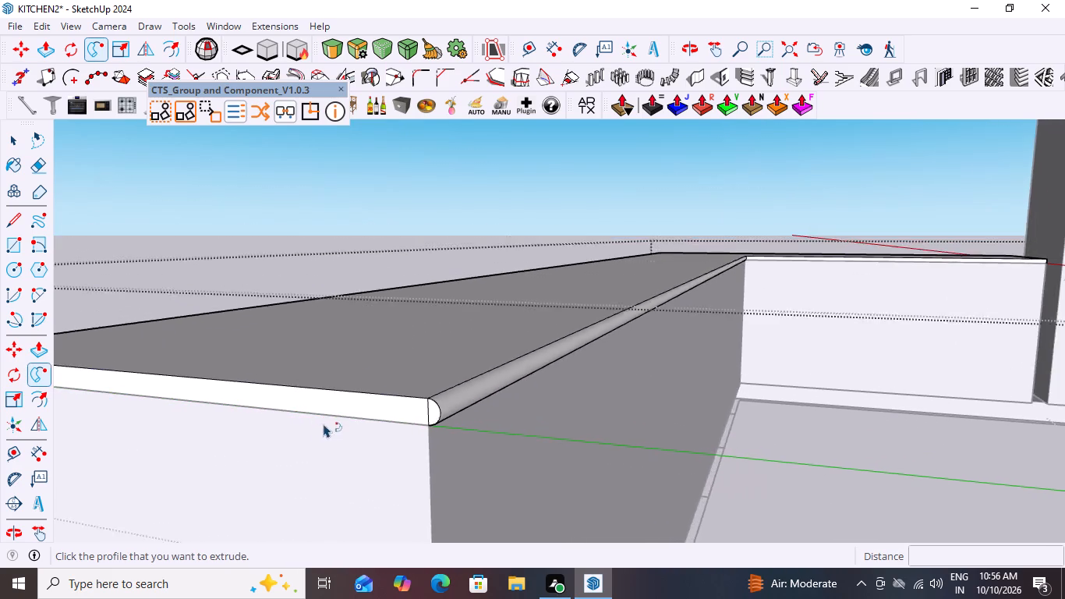
pyautogui.scroll(-18, 324, 424)
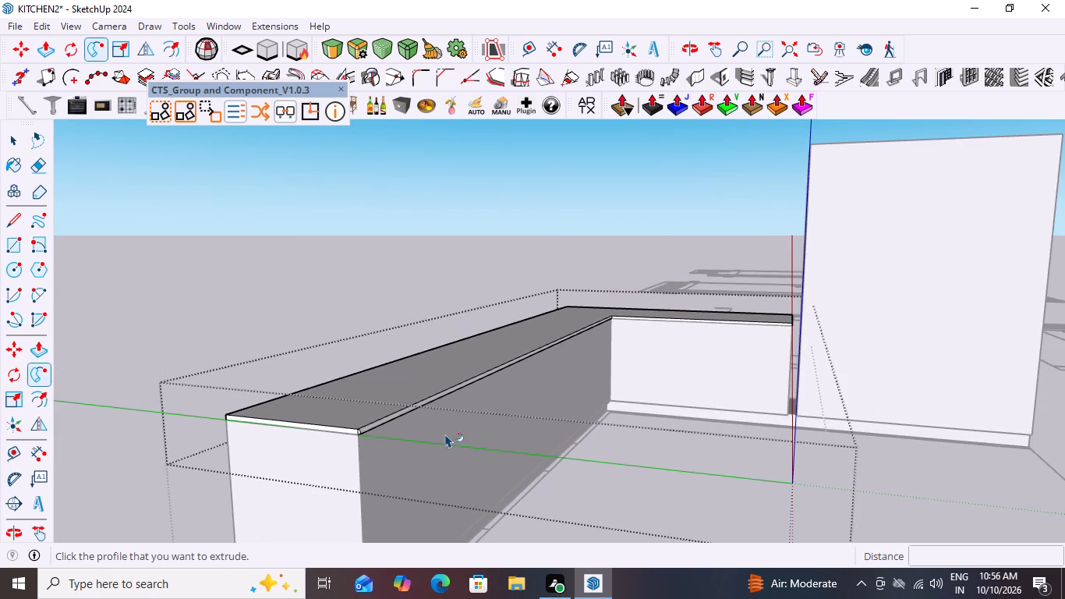
pyautogui.moveTo(438, 445); pyautogui.dragTo(479, 443, button='middle')
pyautogui.scroll(-1, 413, 463)
pyautogui.scroll(13, 427, 454)
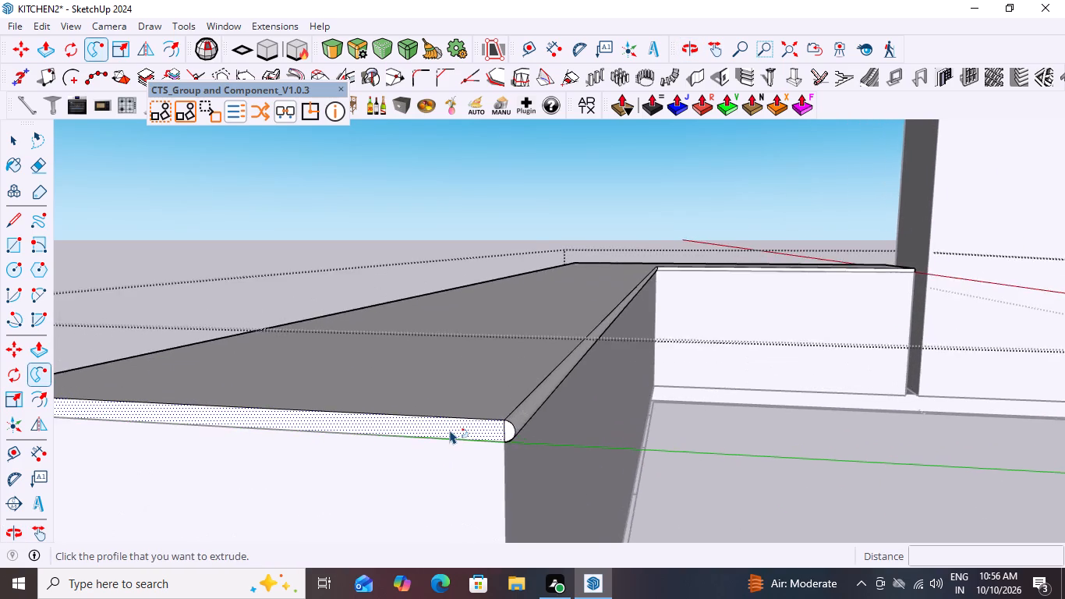
pyautogui.scroll(6, 450, 430)
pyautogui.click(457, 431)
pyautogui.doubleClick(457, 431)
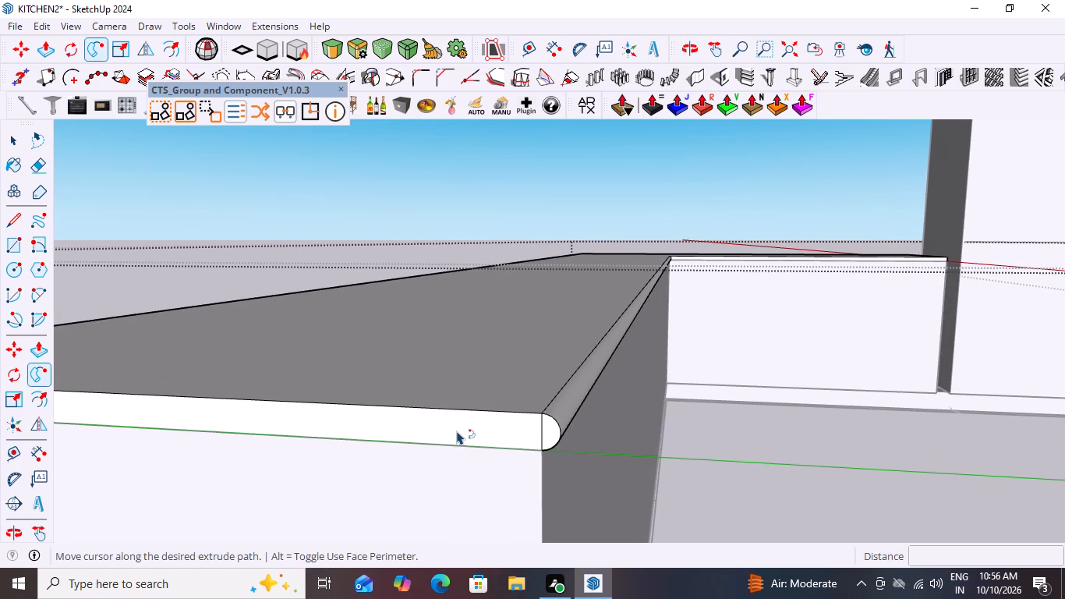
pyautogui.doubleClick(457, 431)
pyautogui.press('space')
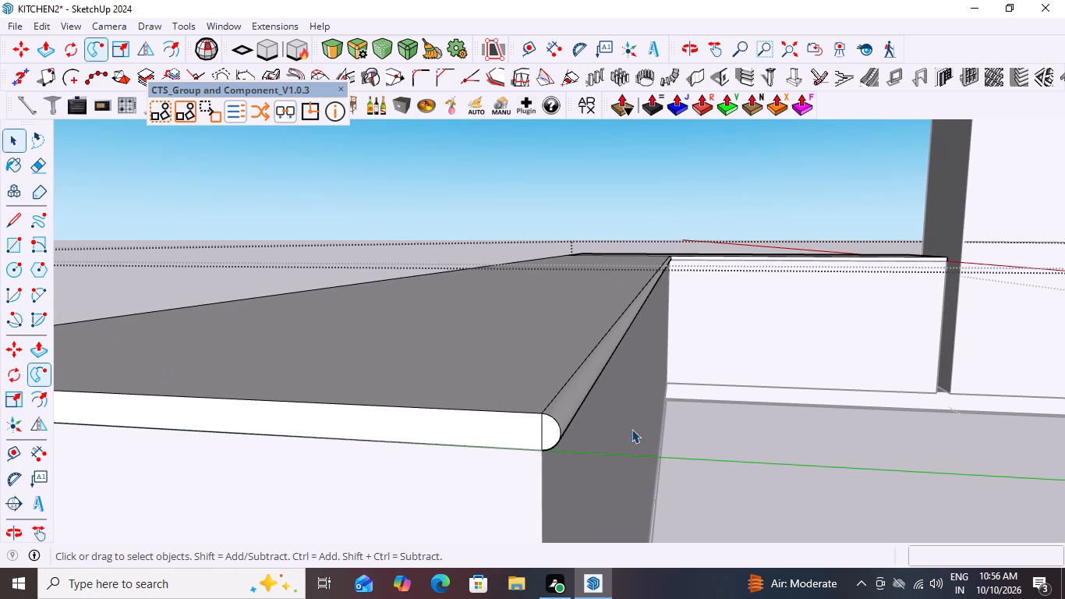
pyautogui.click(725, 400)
# Close the countertop group, staying inside the base cabinet group.
pyautogui.scroll(-5, 402, 480)
pyautogui.moveTo(596, 463); pyautogui.dragTo(476, 485, button='middle')
pyautogui.scroll(-4, 476, 485)
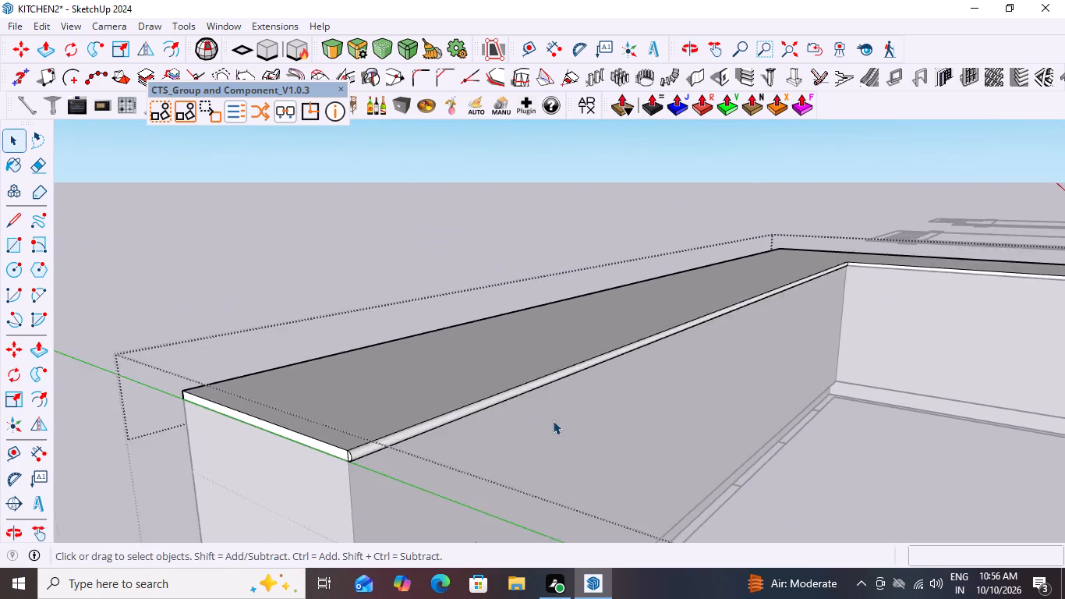
pyautogui.scroll(-4, 553, 420)
pyautogui.doubleClick(141, 335)
# Examine the rounded countertop edge at the free end, the inner corner and the short leg's end beside the tall cabinet.
pyautogui.scroll(-6, 193, 382)
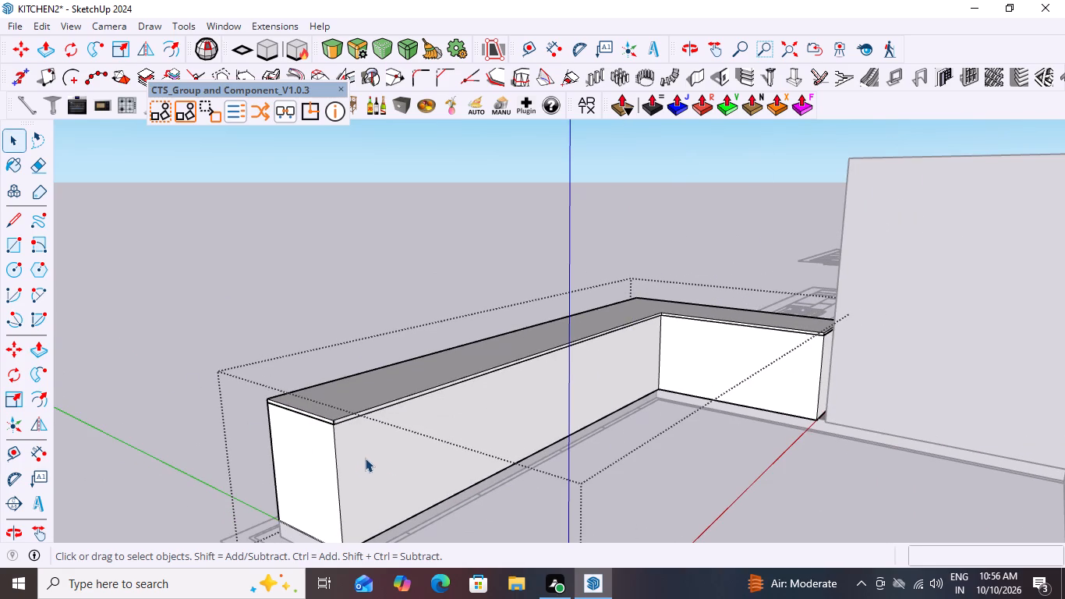
pyautogui.scroll(-5, 303, 477)
pyautogui.moveTo(607, 450); pyautogui.dragTo(536, 486, button='middle')
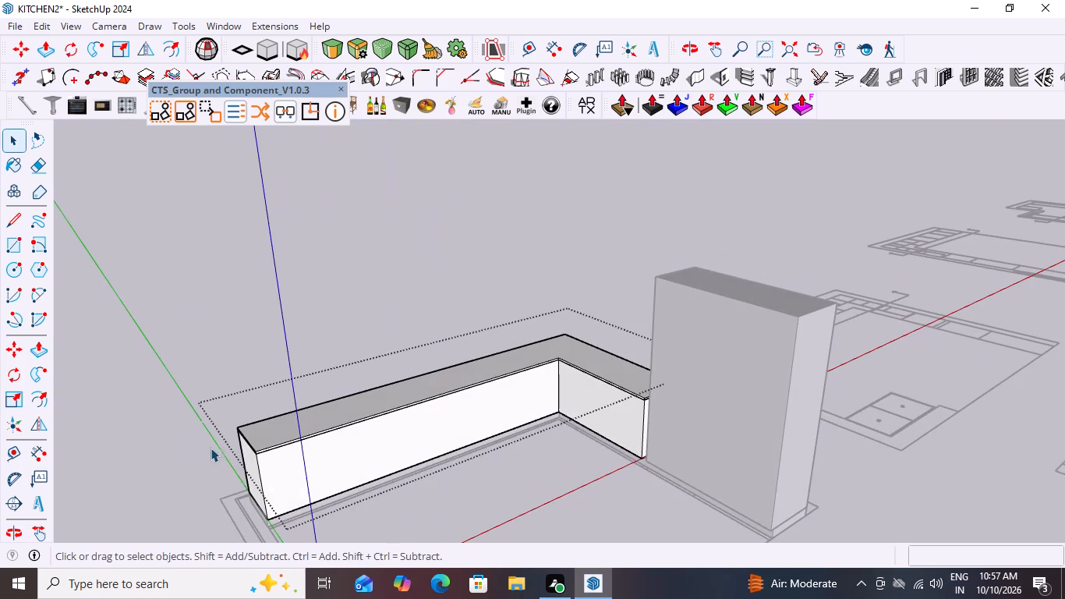
pyautogui.scroll(20, 239, 445)
pyautogui.scroll(4, 239, 445)
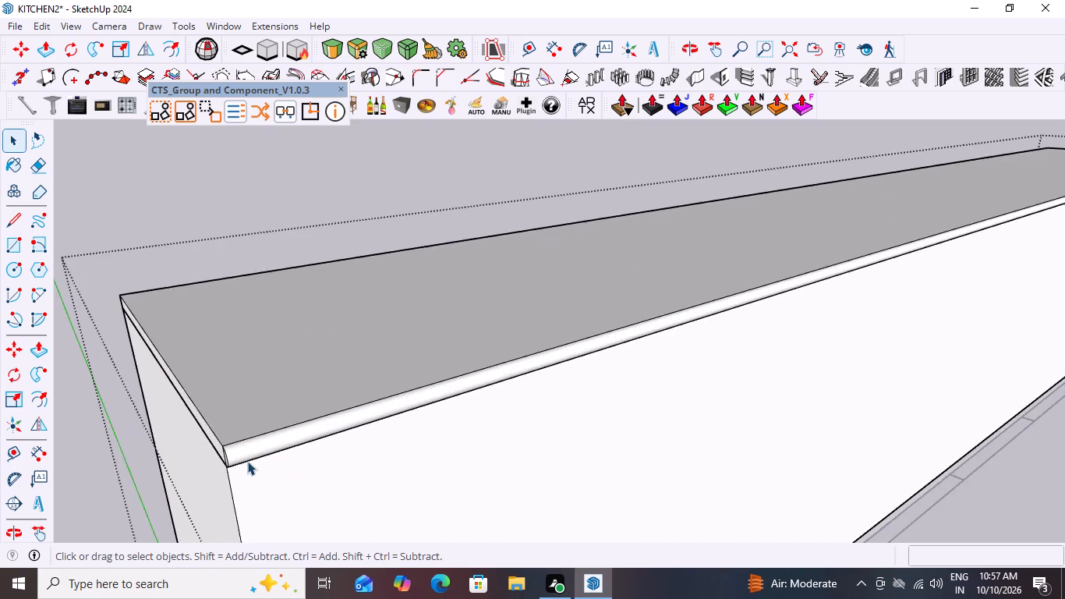
pyautogui.scroll(1, 281, 467)
pyautogui.moveTo(281, 467); pyautogui.dragTo(249, 480, button='middle')
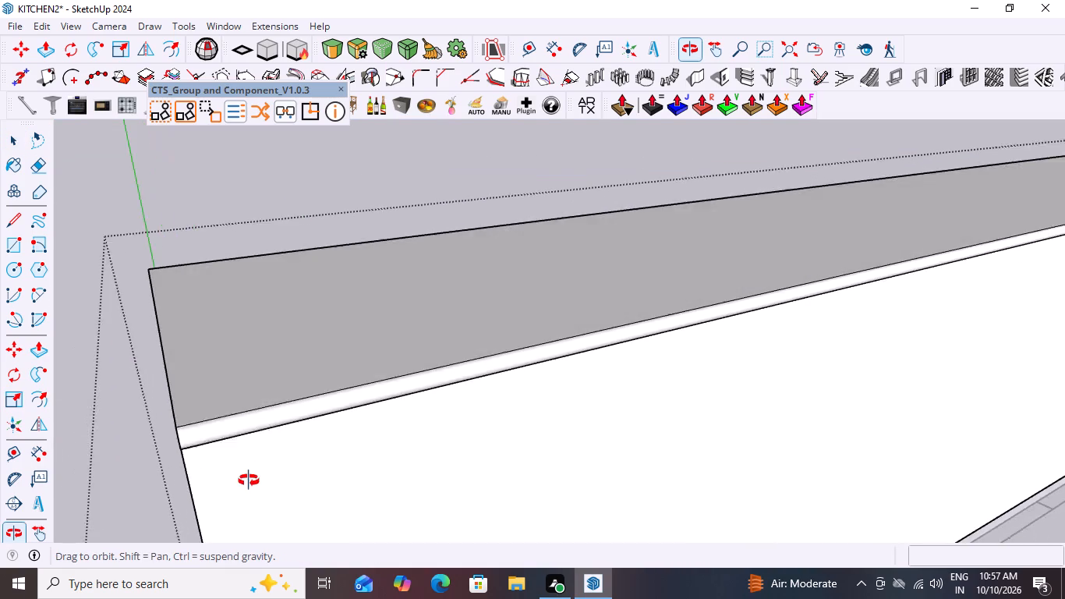
pyautogui.moveTo(249, 480); pyautogui.dragTo(249, 495, button='middle')
pyautogui.scroll(1, 238, 478)
pyautogui.scroll(-17, 204, 456)
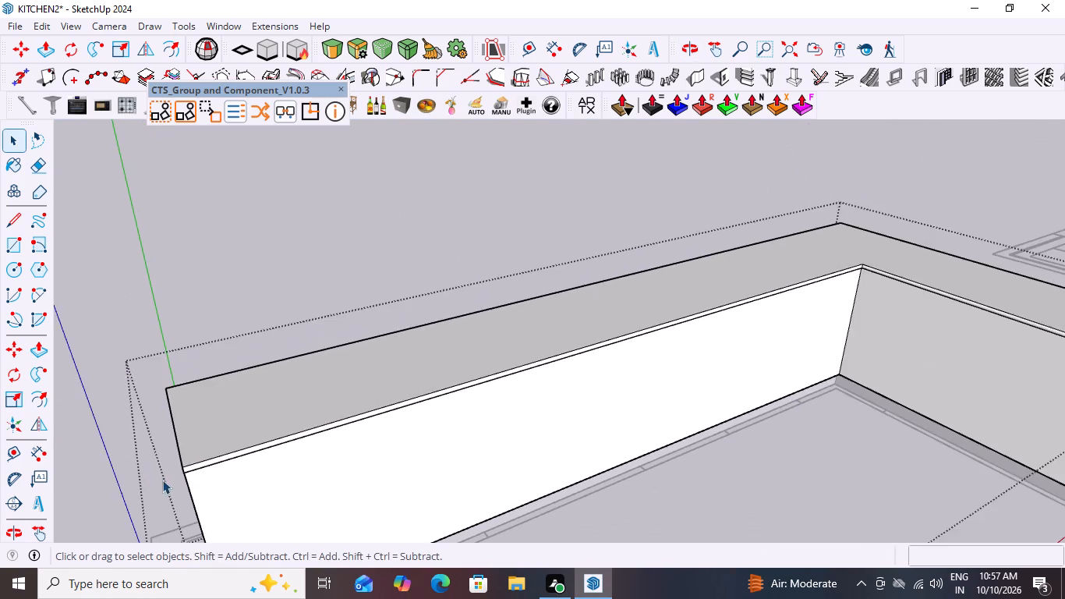
pyautogui.scroll(-4, 162, 480)
pyautogui.scroll(8, 961, 363)
pyautogui.moveTo(938, 406); pyautogui.dragTo(887, 399, button='middle')
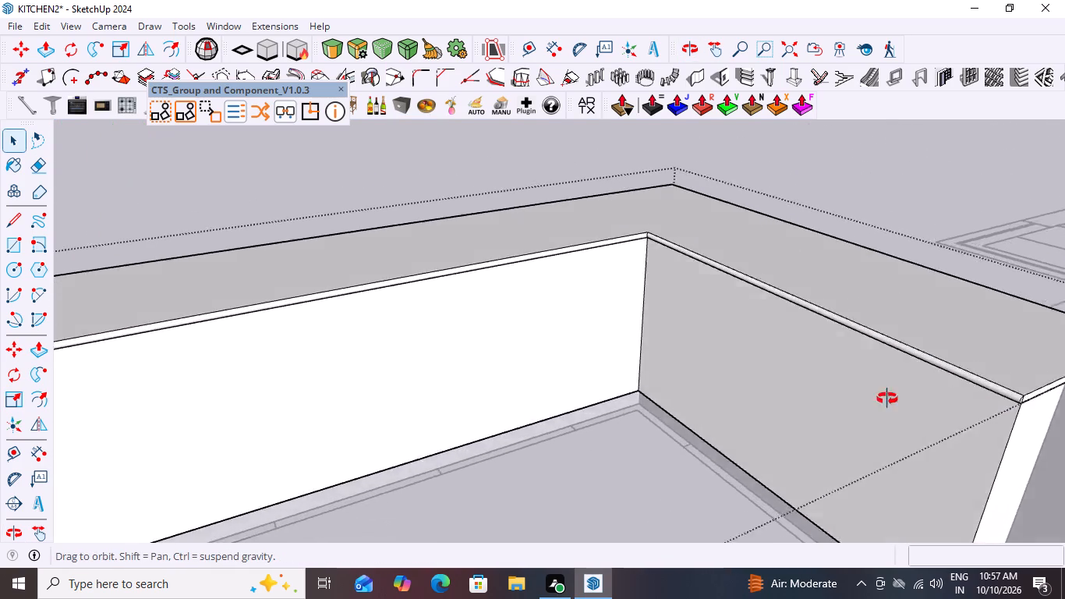
pyautogui.moveTo(887, 399); pyautogui.dragTo(819, 363, button='middle')
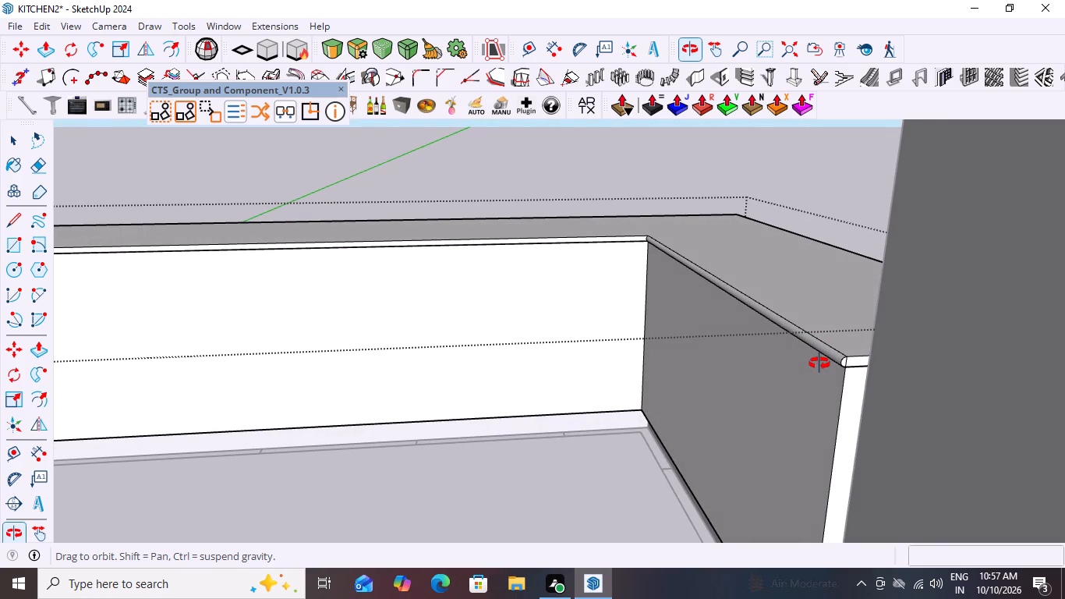
pyautogui.moveTo(819, 363); pyautogui.dragTo(831, 388, button='middle')
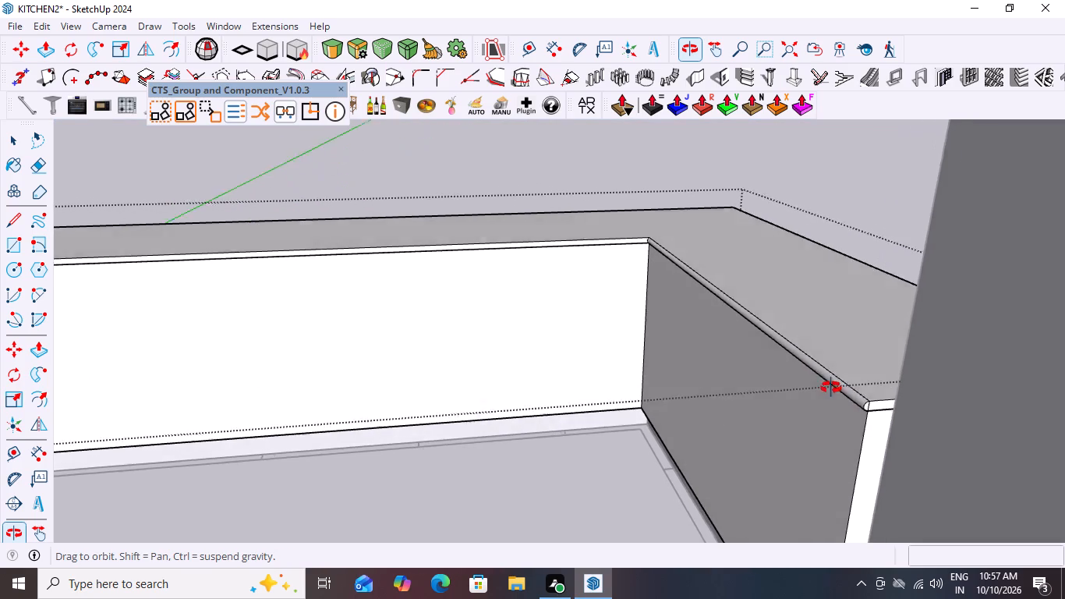
pyautogui.moveTo(831, 388); pyautogui.dragTo(831, 388, button='middle')
pyautogui.scroll(-5, 831, 388)
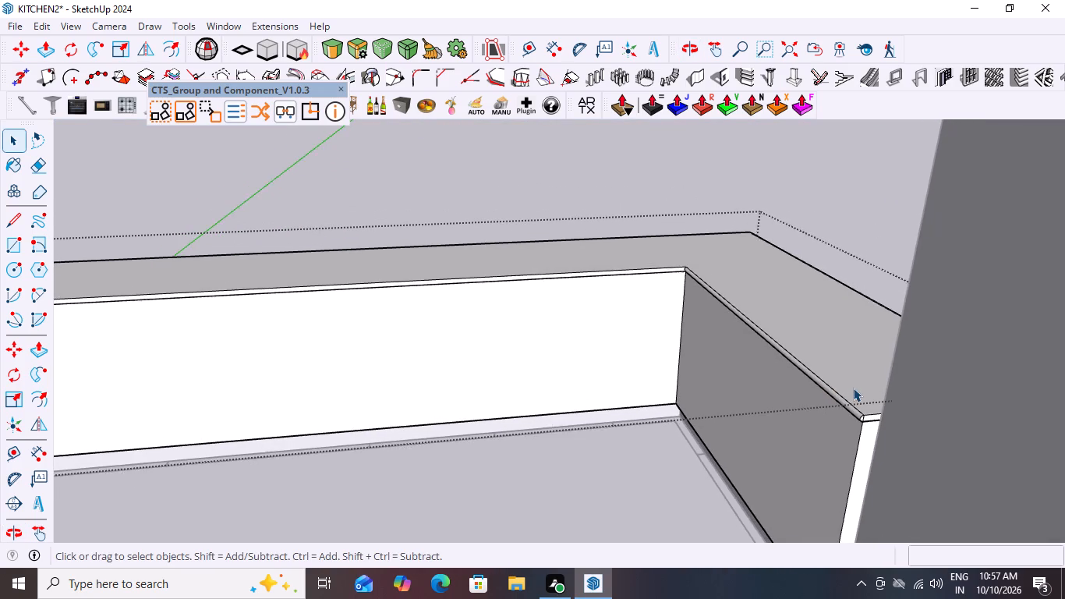
pyautogui.scroll(-11, 576, 326)
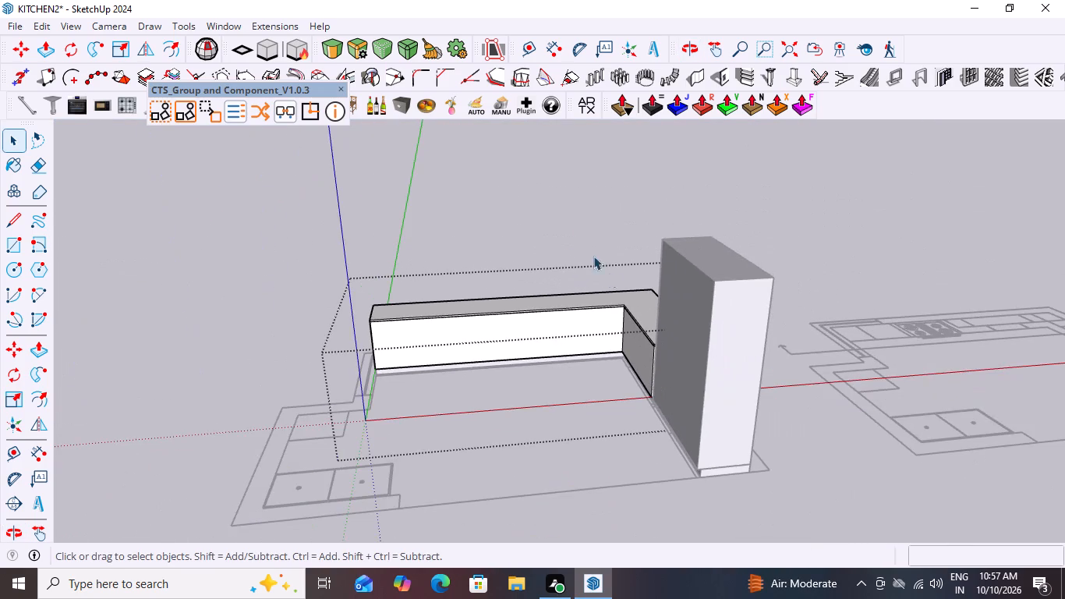
# Close the base cabinet group and examine the whole kitchen model beside the neighbouring plan and elevation drawings.
pyautogui.doubleClick(556, 220)
pyautogui.scroll(2, 546, 314)
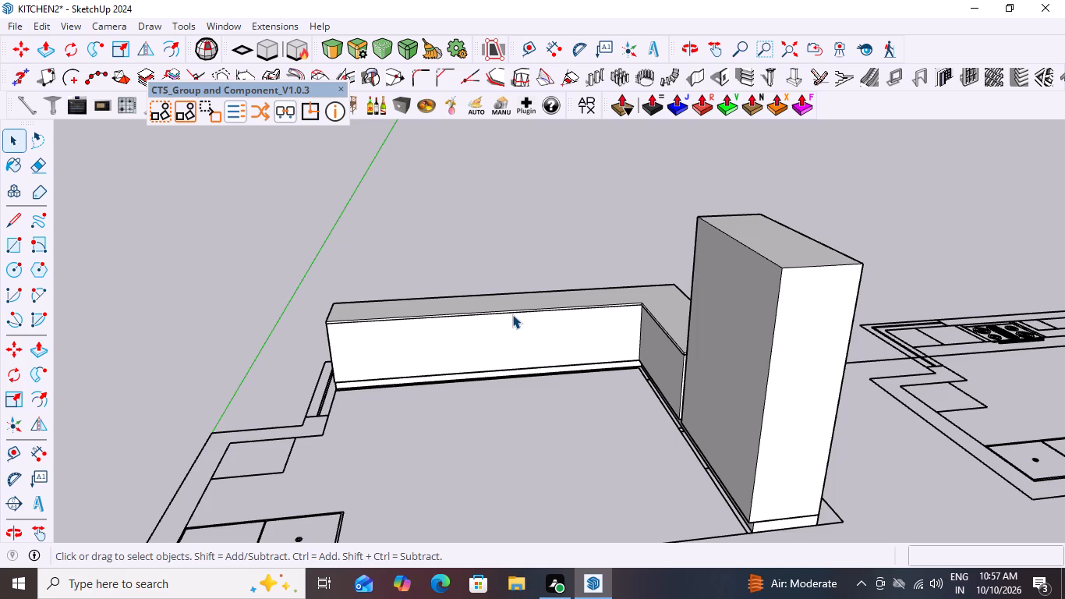
pyautogui.scroll(-4, 458, 331)
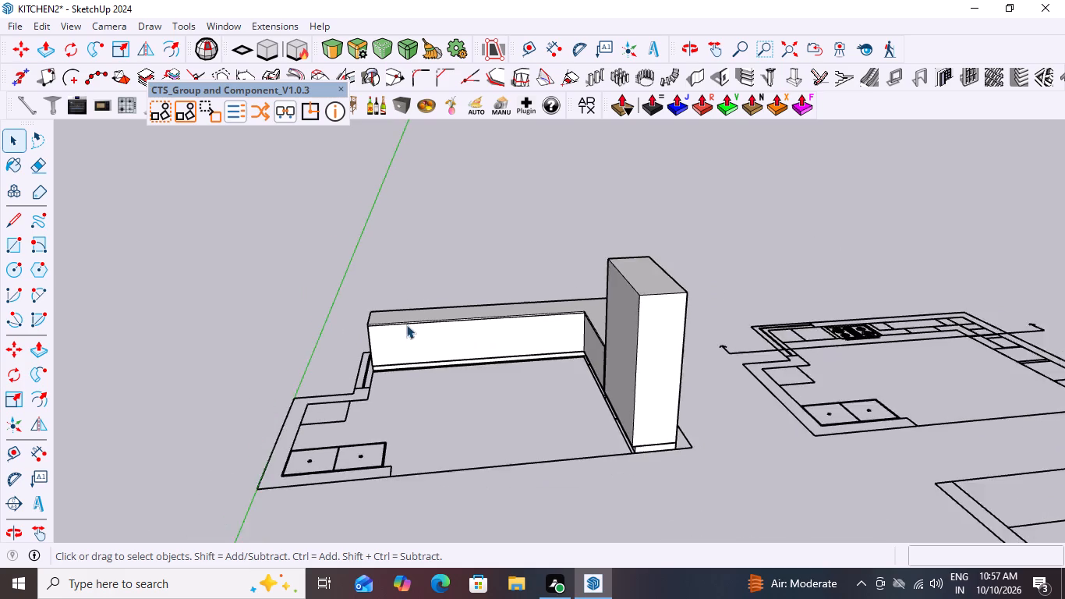
pyautogui.scroll(-8, 402, 334)
pyautogui.scroll(2, 613, 388)
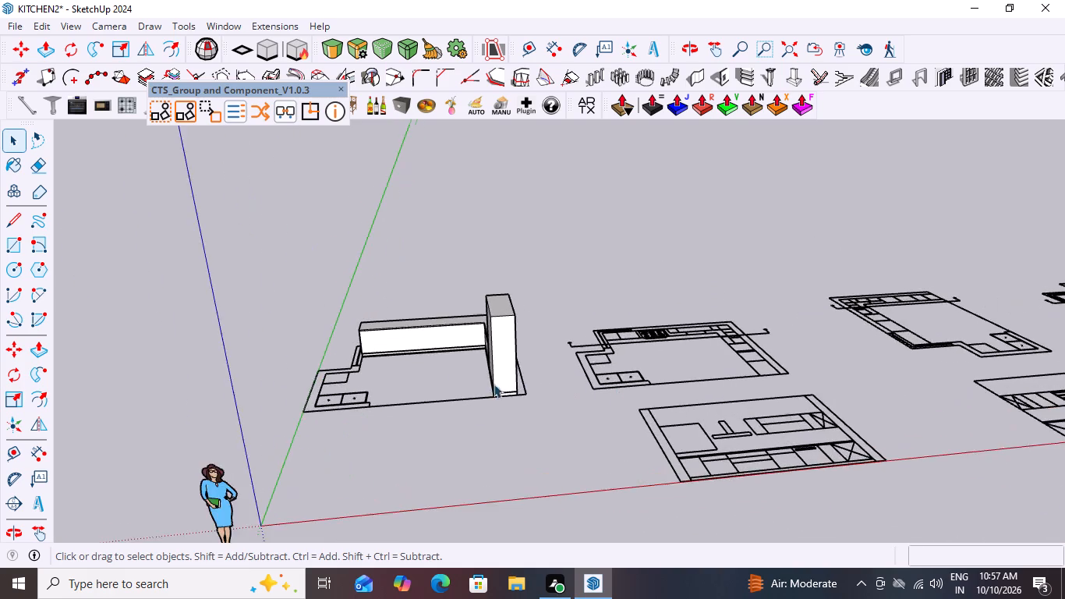
pyautogui.scroll(2, 403, 359)
pyautogui.moveTo(450, 349); pyautogui.dragTo(444, 385, button='middle')
pyautogui.scroll(1, 450, 347)
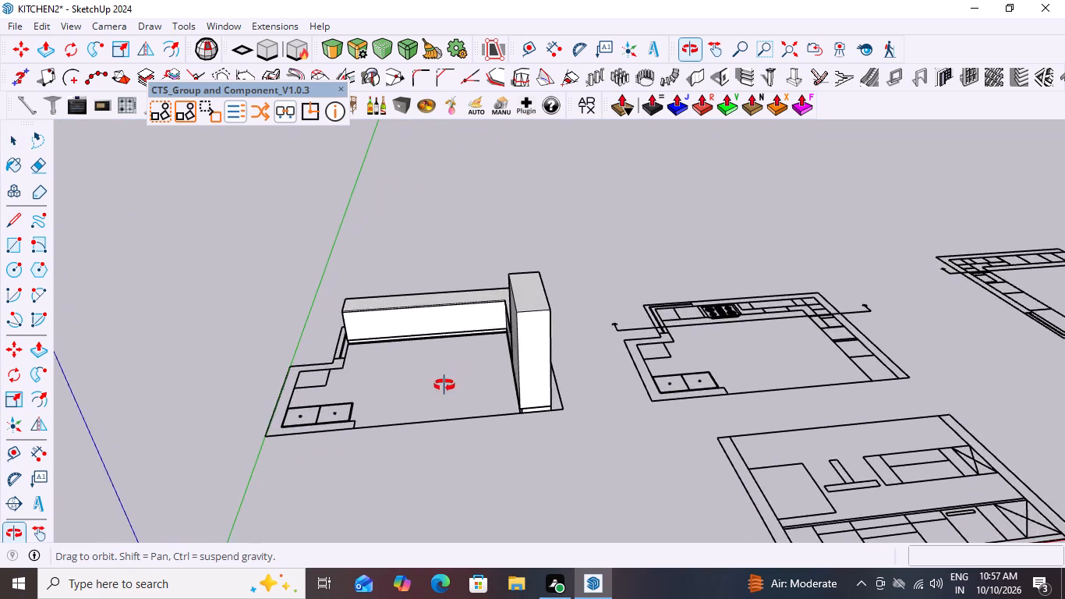
pyautogui.moveTo(444, 385); pyautogui.dragTo(419, 460, button='middle')
pyautogui.scroll(-11, 614, 330)
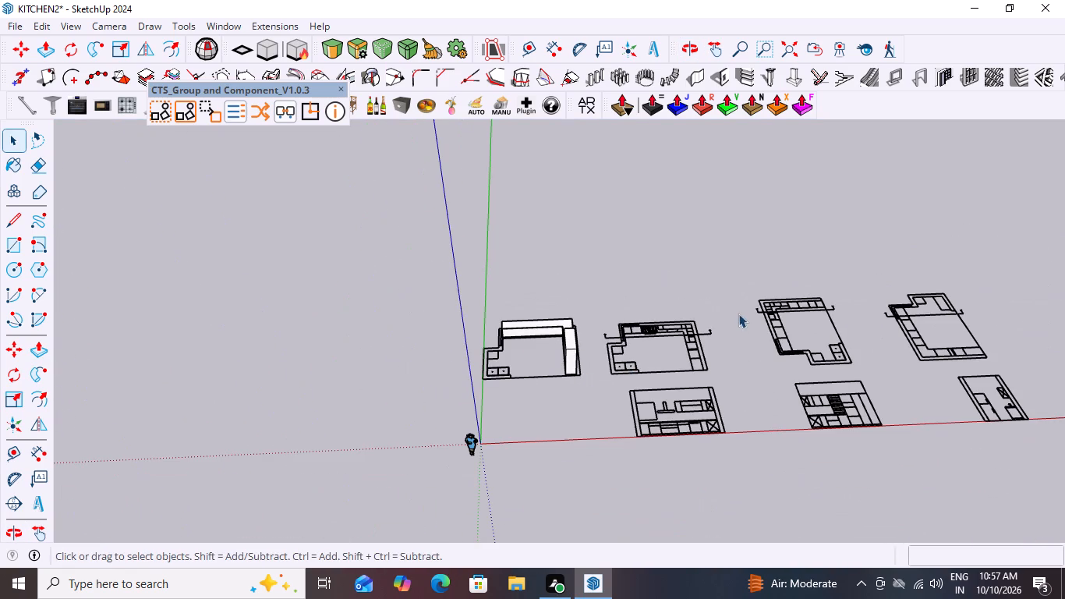
pyautogui.moveTo(828, 307); pyautogui.dragTo(832, 376, button='middle')
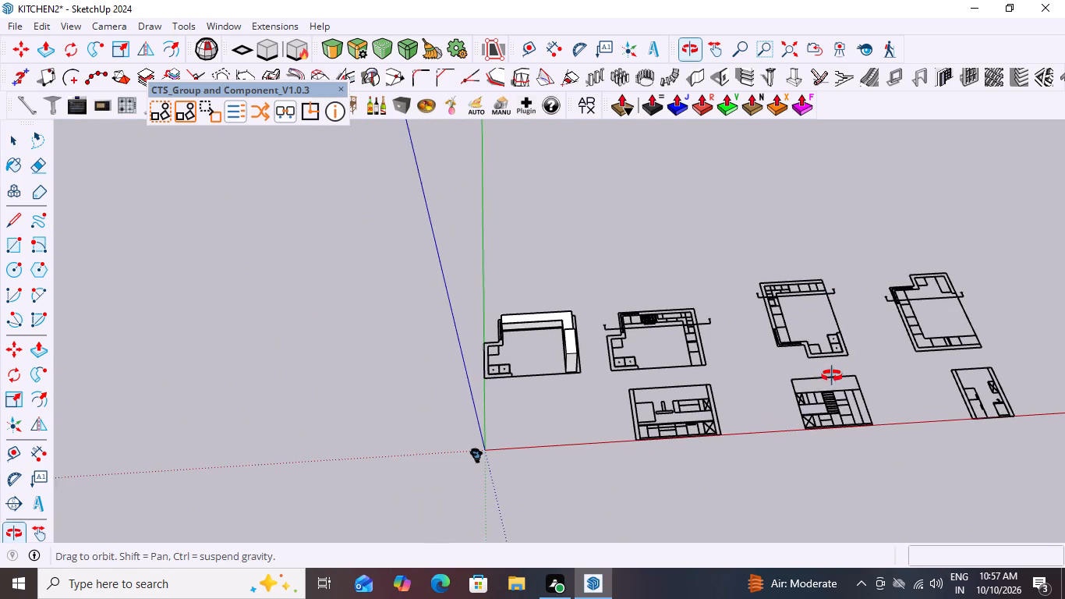
# Examine the floor plan with the hob beside the kitchen model, including its cabinet divisions along both wall runs.
pyautogui.moveTo(832, 376); pyautogui.dragTo(832, 377, button='middle')
pyautogui.scroll(11, 671, 328)
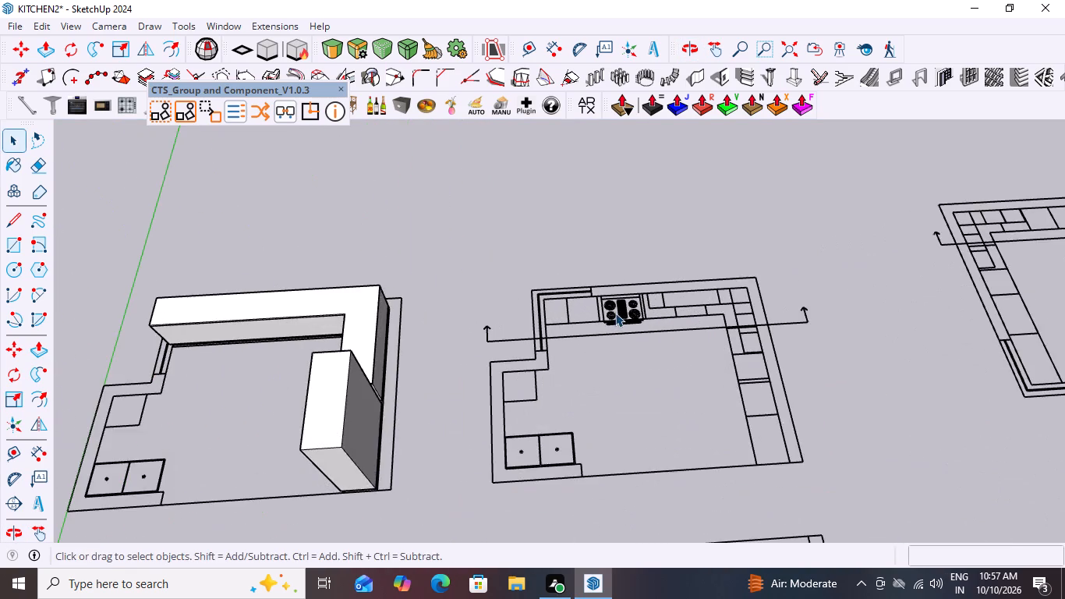
pyautogui.scroll(2, 615, 313)
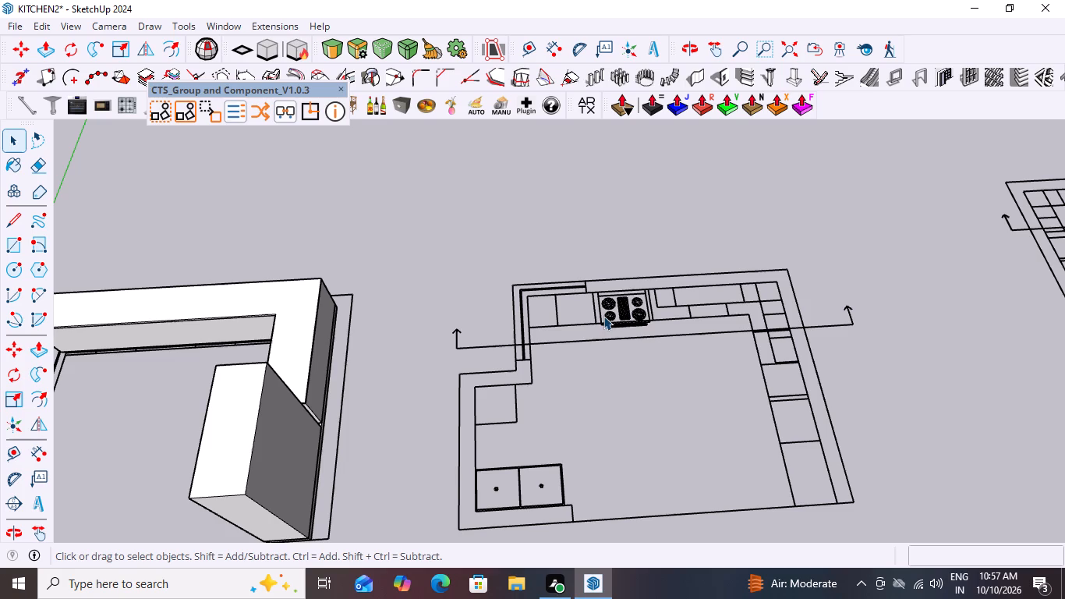
pyautogui.scroll(1, 603, 316)
pyautogui.scroll(-7, 623, 299)
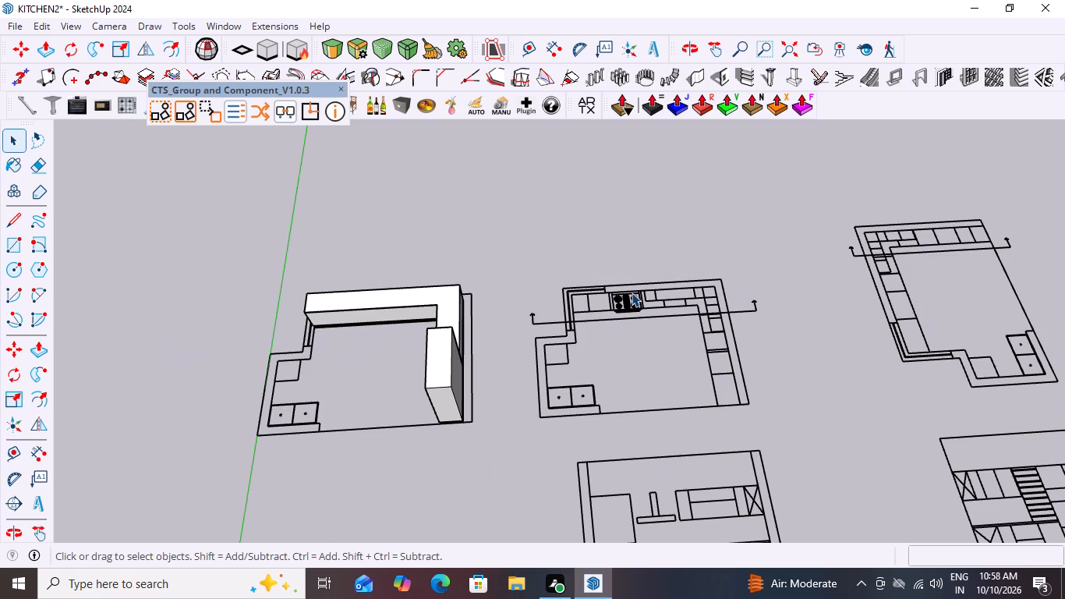
pyautogui.scroll(5, 632, 292)
pyautogui.scroll(2, 699, 308)
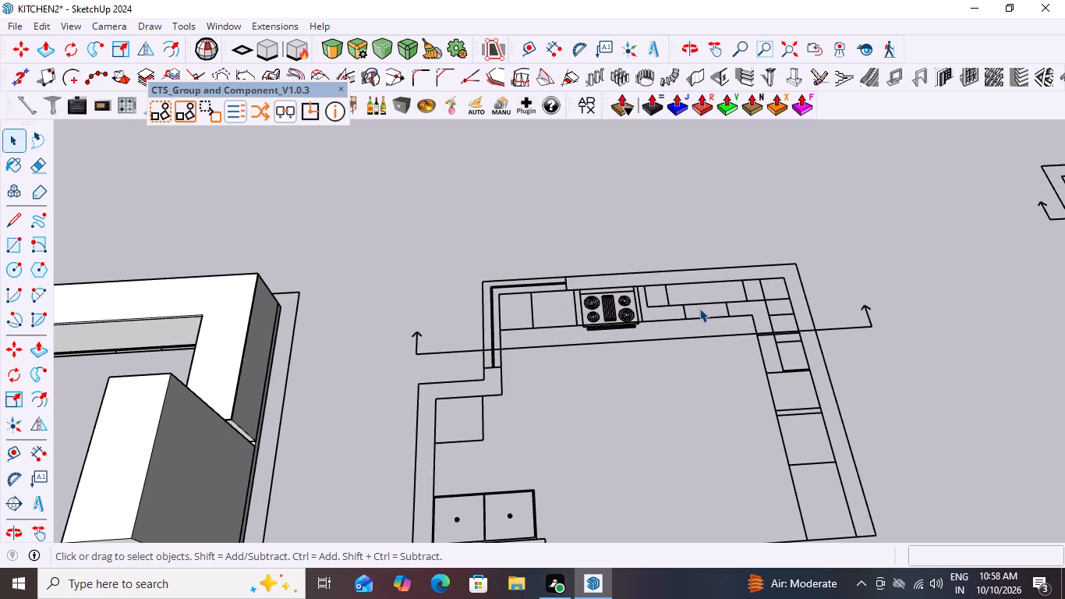
pyautogui.scroll(-7, 267, 387)
pyautogui.moveTo(307, 464); pyautogui.dragTo(280, 453, button='middle')
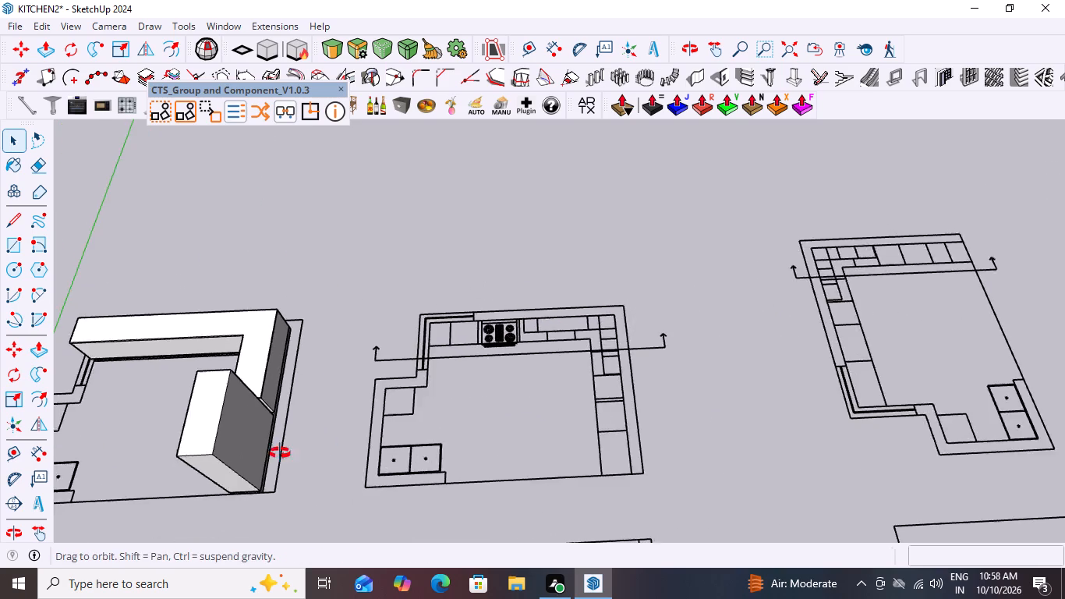
pyautogui.moveTo(280, 453); pyautogui.dragTo(251, 358, button='middle')
pyautogui.scroll(11, 251, 358)
pyautogui.scroll(-3, 227, 457)
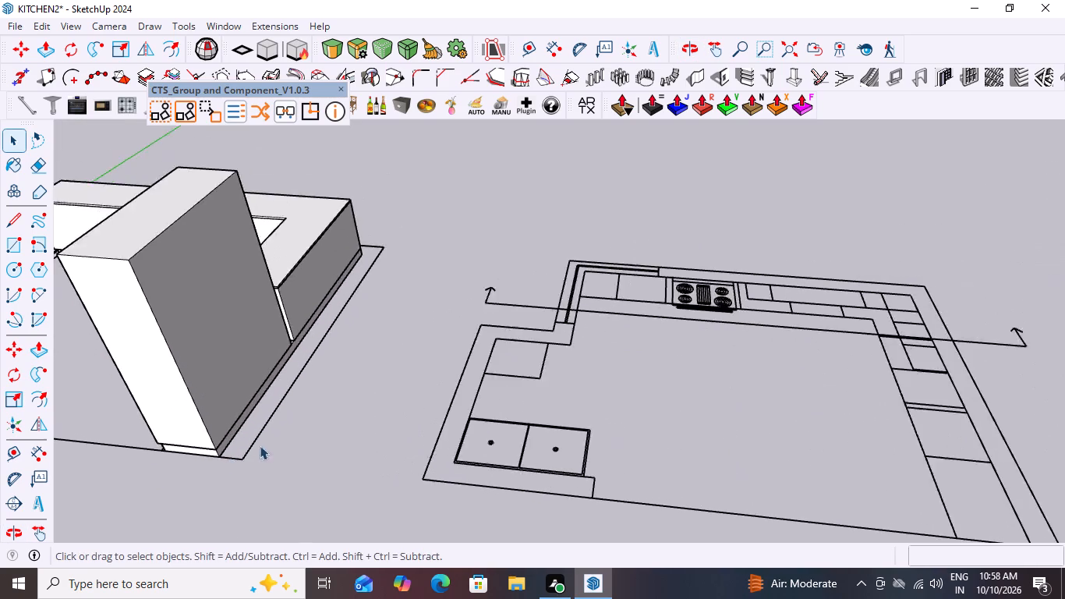
pyautogui.scroll(-13, 260, 445)
pyautogui.moveTo(571, 438); pyautogui.dragTo(656, 407, button='middle')
pyautogui.scroll(7, 529, 392)
pyautogui.scroll(-10, 491, 393)
pyautogui.moveTo(527, 416); pyautogui.dragTo(507, 474, button='middle')
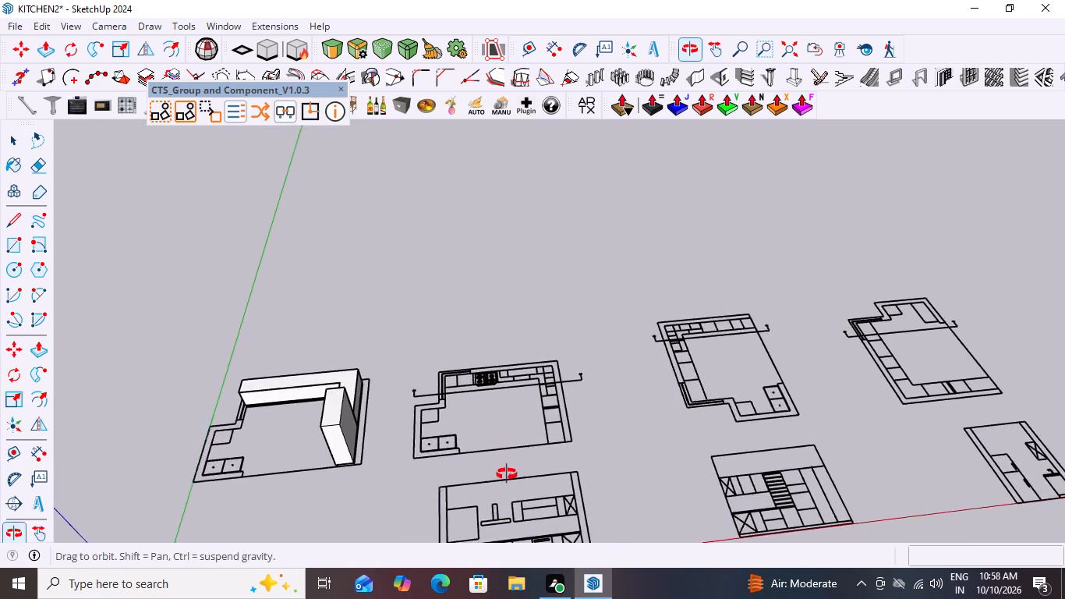
pyautogui.moveTo(507, 474); pyautogui.dragTo(478, 482, button='middle')
pyautogui.middleClick(500, 383)
pyautogui.scroll(4, 500, 383)
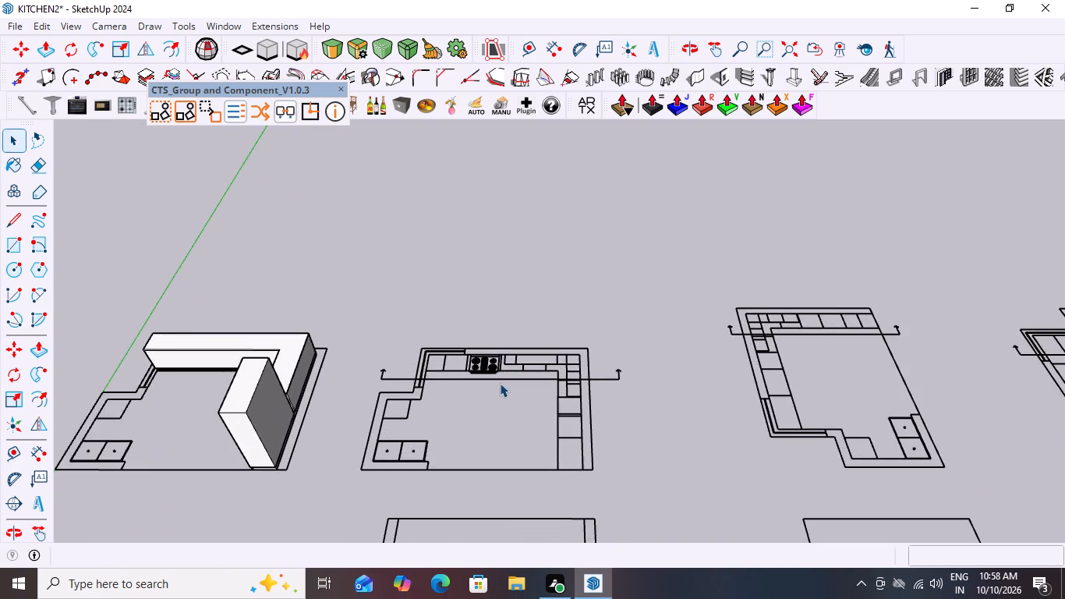
pyautogui.scroll(9, 500, 383)
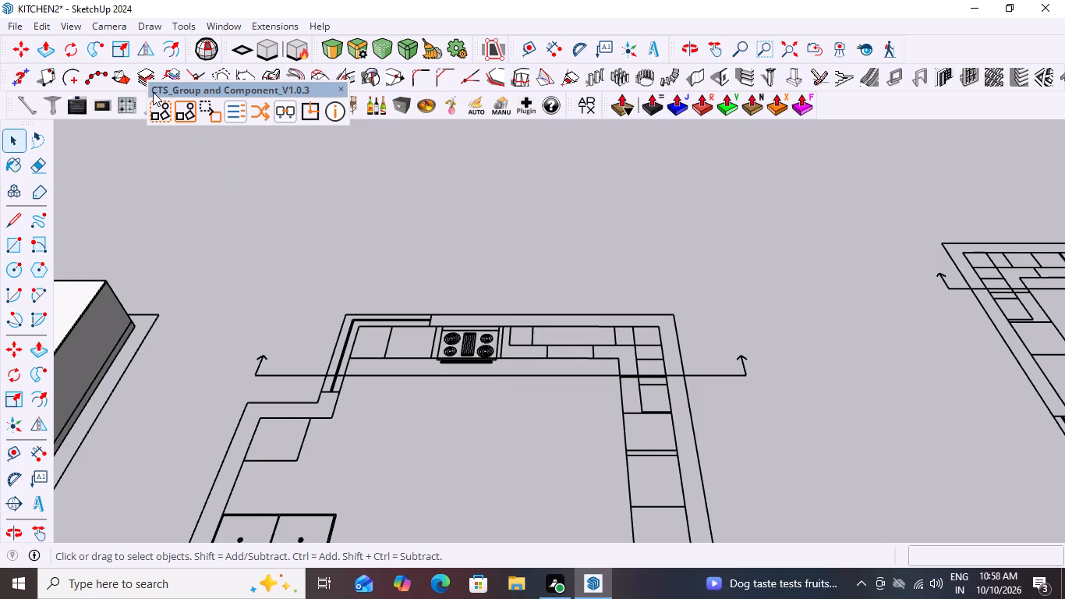
# Dock the floating CTS_Group and Component toolbar at the end of the lower tool row, after the coloured push-pull tools.
pyautogui.moveTo(153, 92); pyautogui.dragTo(334, 108)
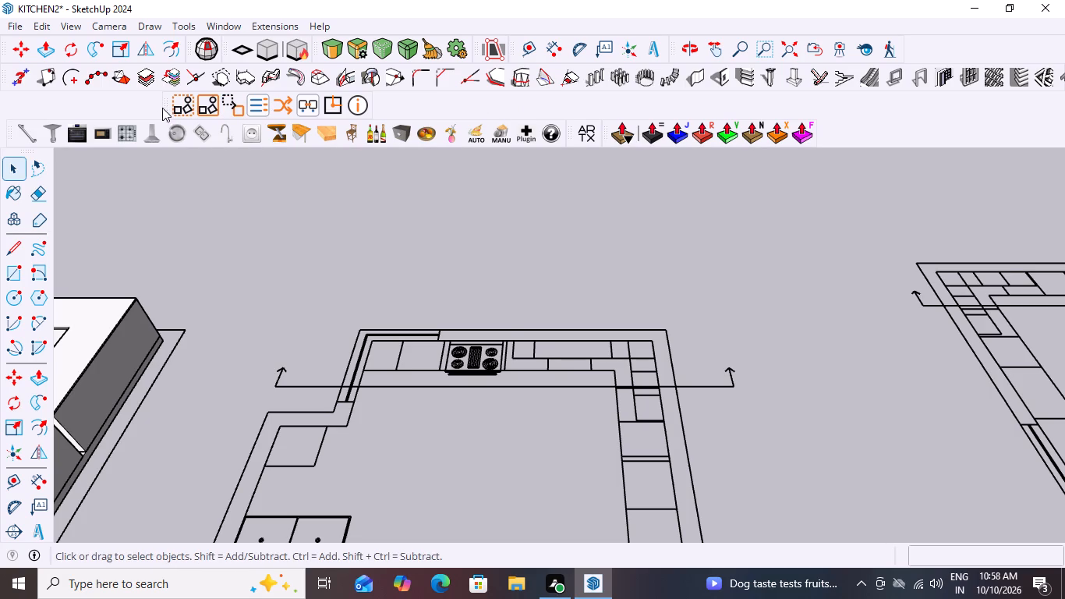
pyautogui.moveTo(164, 105); pyautogui.dragTo(887, 97)
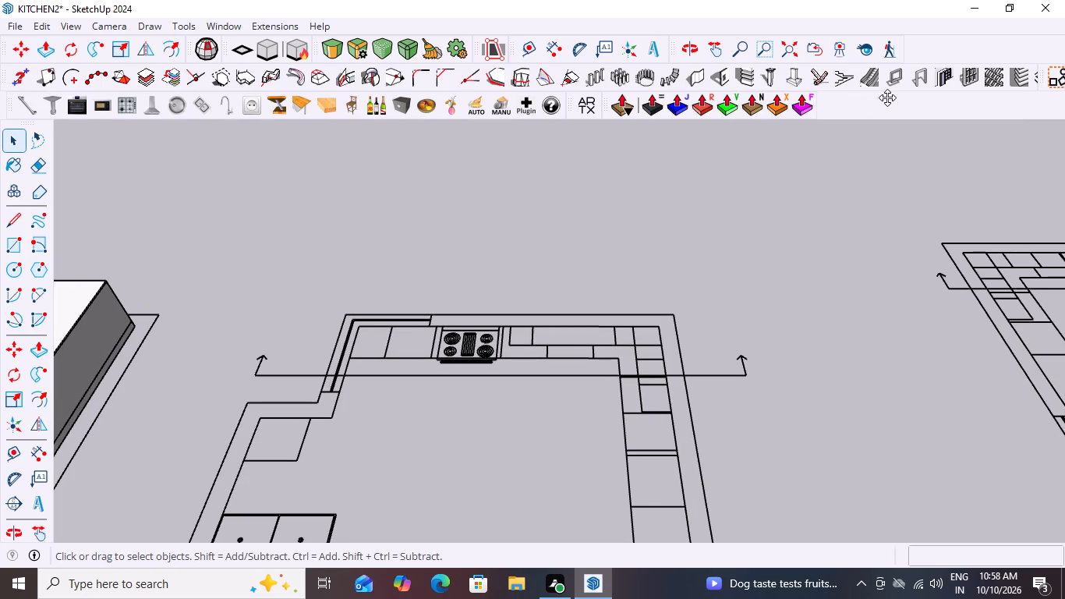
pyautogui.moveTo(887, 97); pyautogui.dragTo(816, 123)
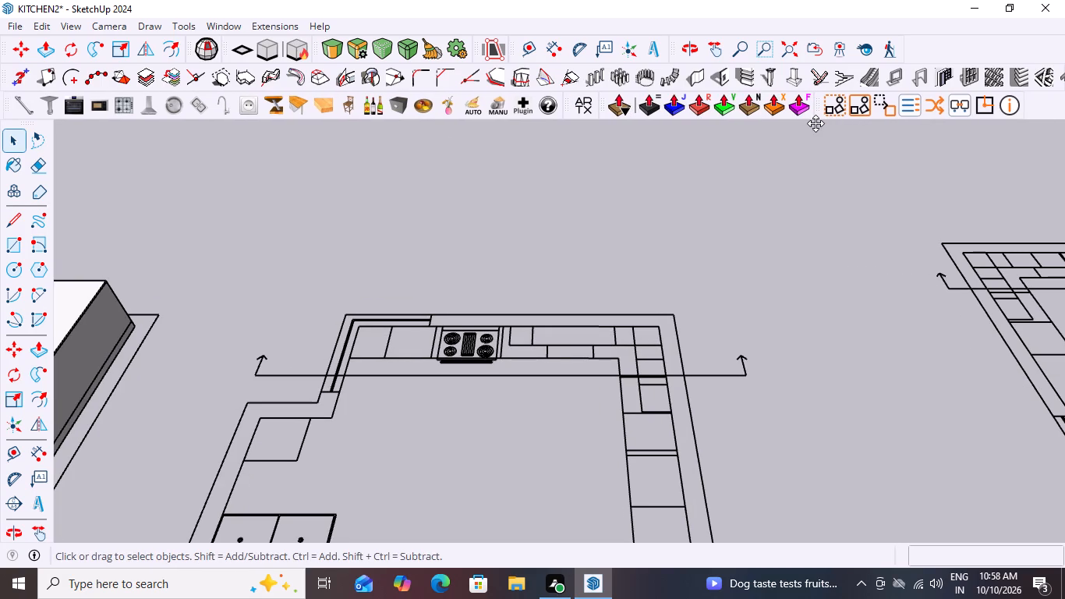
pyautogui.moveTo(816, 123); pyautogui.dragTo(793, 129)
# Examine the floor plan with the hob again, together with the elevation drawing in front of it.
pyautogui.scroll(-4, 679, 141)
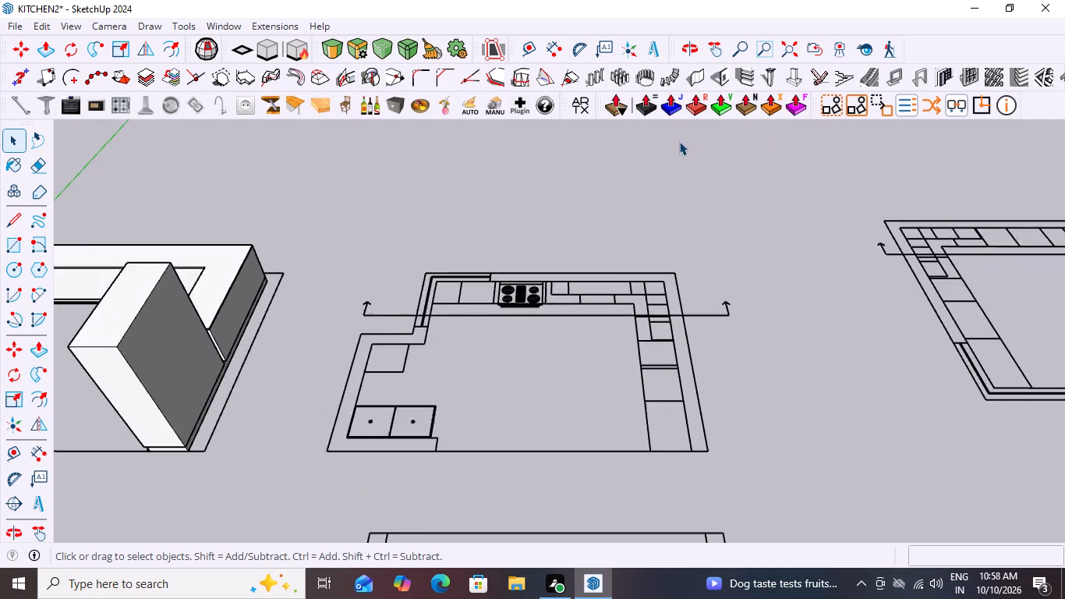
pyautogui.scroll(-3, 679, 141)
pyautogui.scroll(2, 617, 290)
pyautogui.scroll(-6, 628, 229)
pyautogui.moveTo(628, 253); pyautogui.dragTo(632, 306, button='middle')
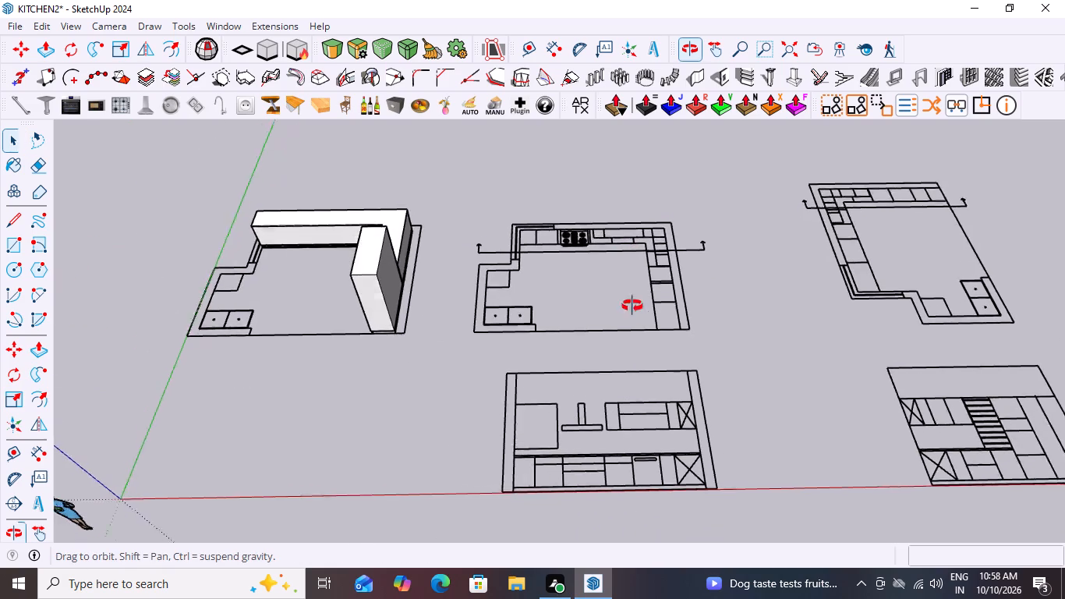
pyautogui.moveTo(632, 306); pyautogui.dragTo(640, 353, button='middle')
pyautogui.scroll(5, 576, 226)
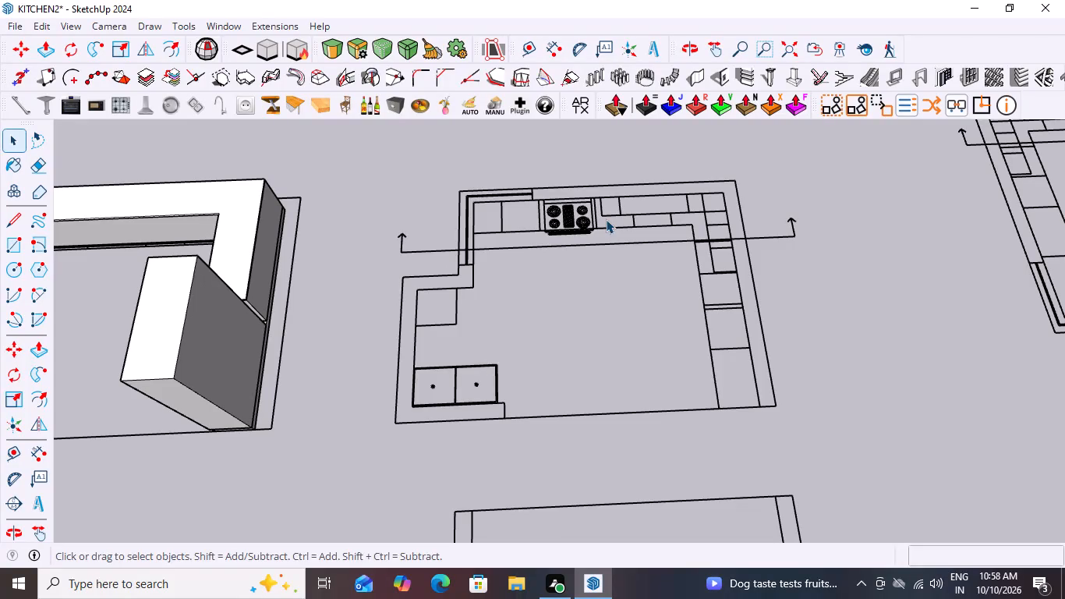
pyautogui.scroll(-4, 720, 108)
pyautogui.scroll(-12, 621, 156)
pyautogui.moveTo(454, 261); pyautogui.dragTo(451, 259, button='middle')
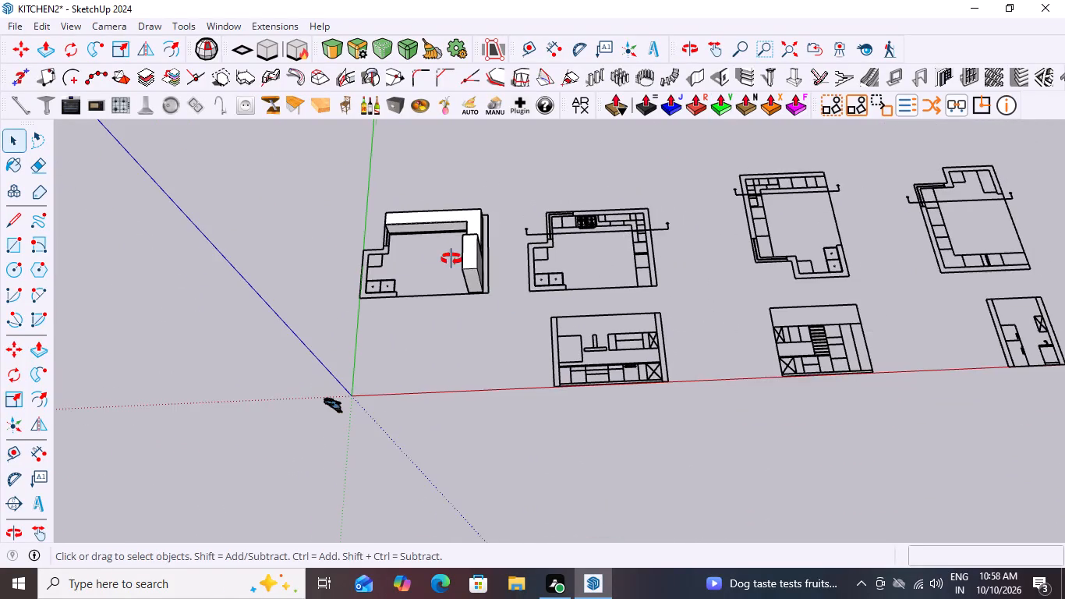
# Examine the kitchen model's base cabinets, tall cabinet and plinth from low angles, including the inner corner beside the tall cabinet.
pyautogui.moveTo(451, 259); pyautogui.dragTo(476, 123, button='middle')
pyautogui.scroll(12, 465, 363)
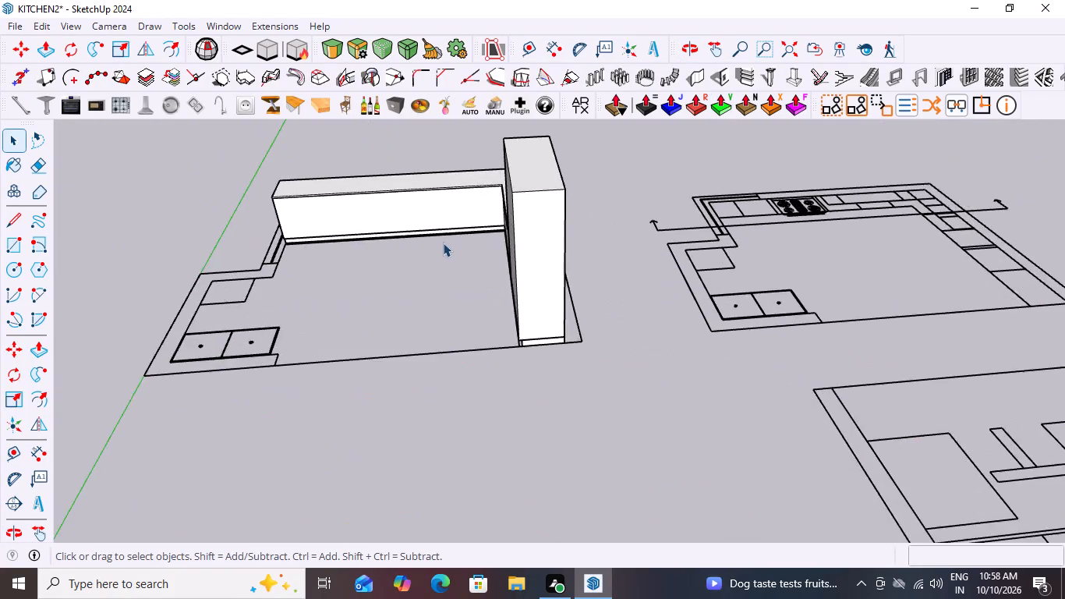
pyautogui.scroll(-17, 435, 246)
pyautogui.moveTo(501, 304); pyautogui.dragTo(469, 257, button='middle')
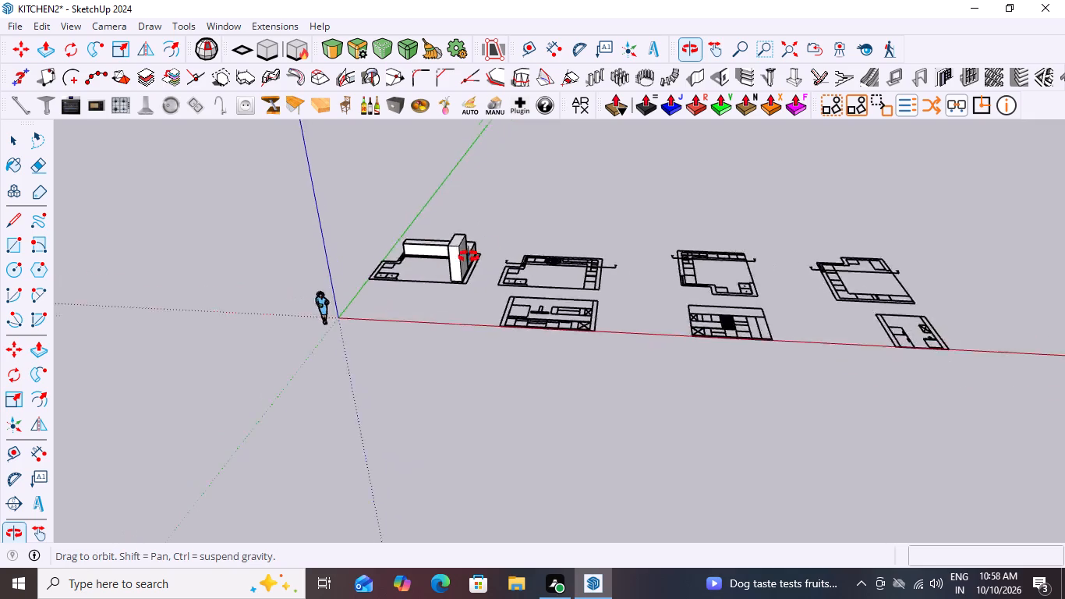
pyautogui.moveTo(469, 257); pyautogui.dragTo(571, 229, button='middle')
pyautogui.scroll(16, 497, 259)
pyautogui.scroll(-5, 425, 283)
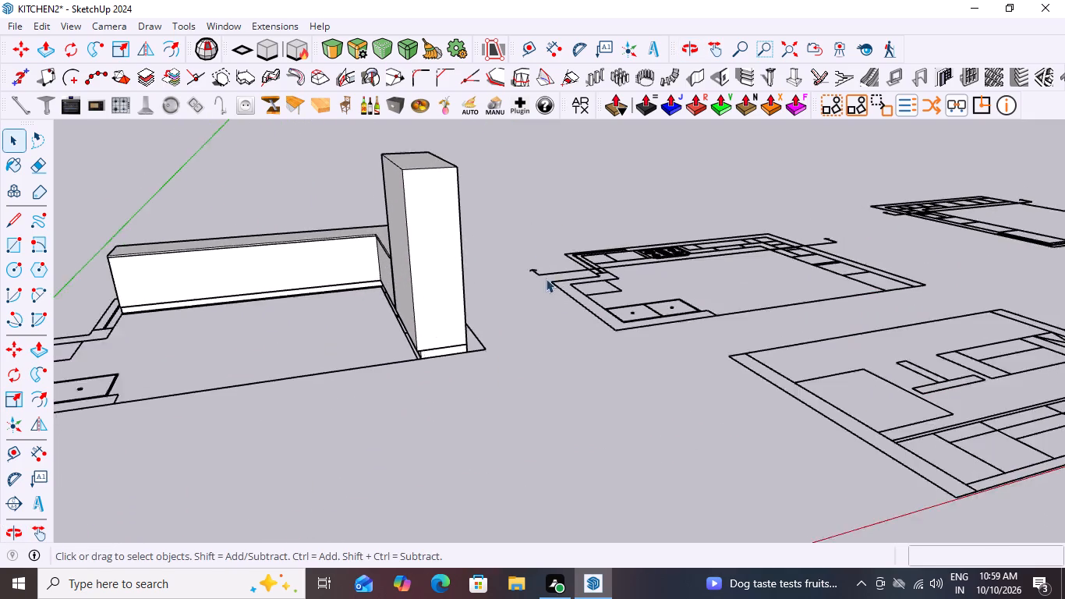
pyautogui.scroll(-2, 546, 278)
pyautogui.scroll(1, 560, 292)
pyautogui.scroll(-4, 559, 292)
pyautogui.moveTo(444, 306); pyautogui.dragTo(603, 286, button='middle')
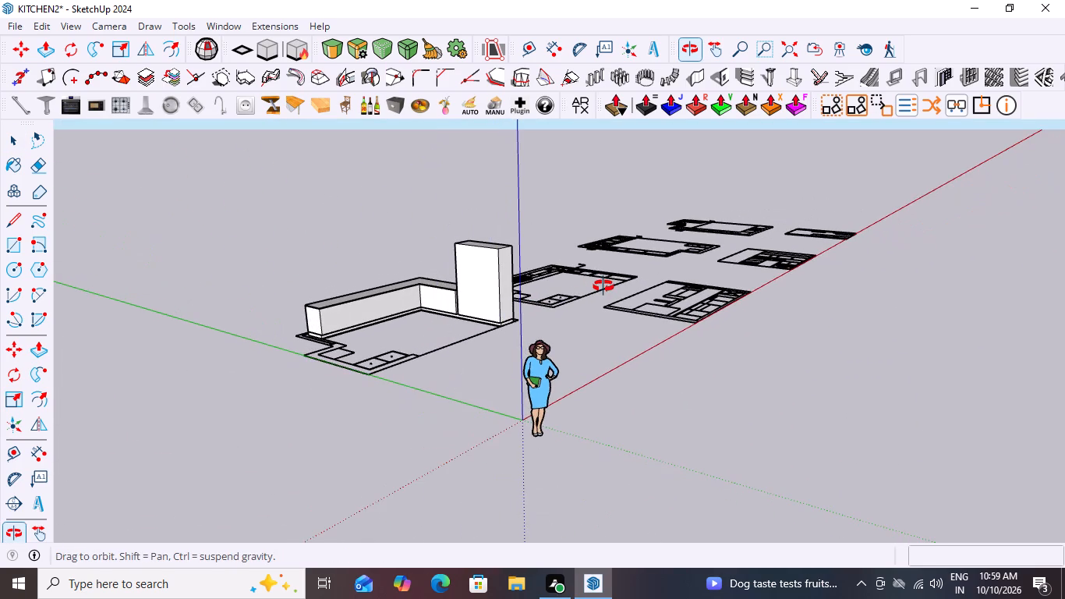
pyautogui.moveTo(603, 286); pyautogui.dragTo(313, 314, button='middle')
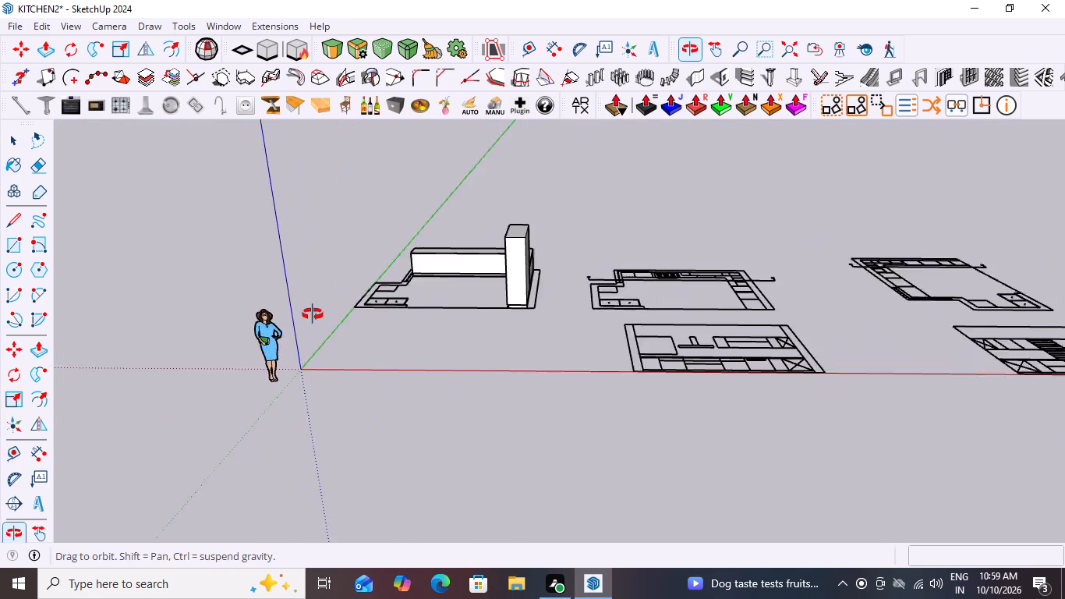
pyautogui.moveTo(313, 314); pyautogui.dragTo(282, 317, button='middle')
pyautogui.scroll(5, 564, 285)
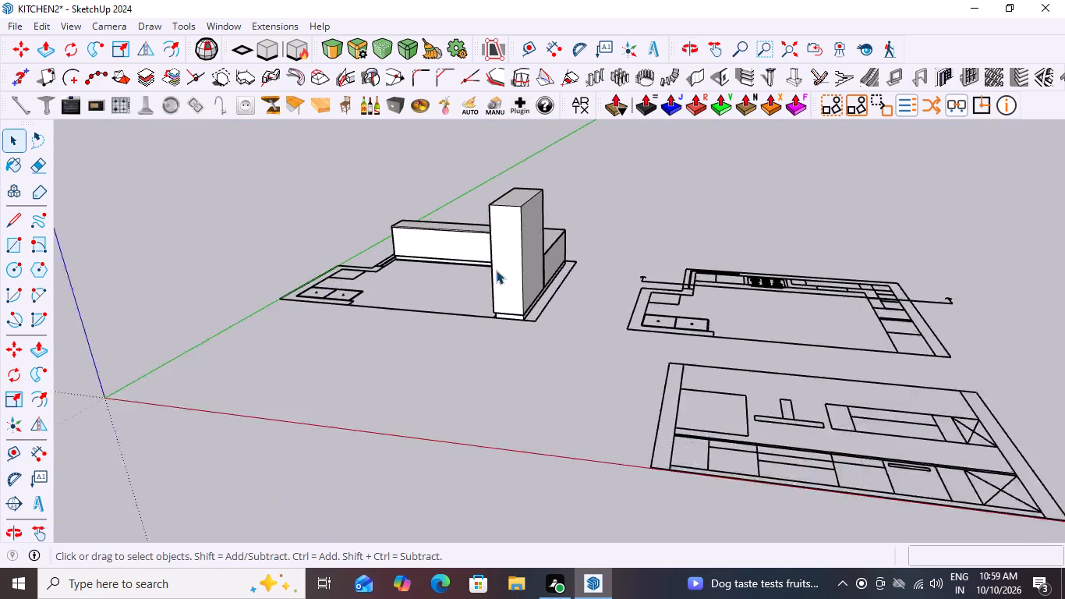
pyautogui.scroll(2, 496, 270)
pyautogui.moveTo(500, 282); pyautogui.dragTo(702, 268, button='middle')
pyautogui.scroll(9, 556, 257)
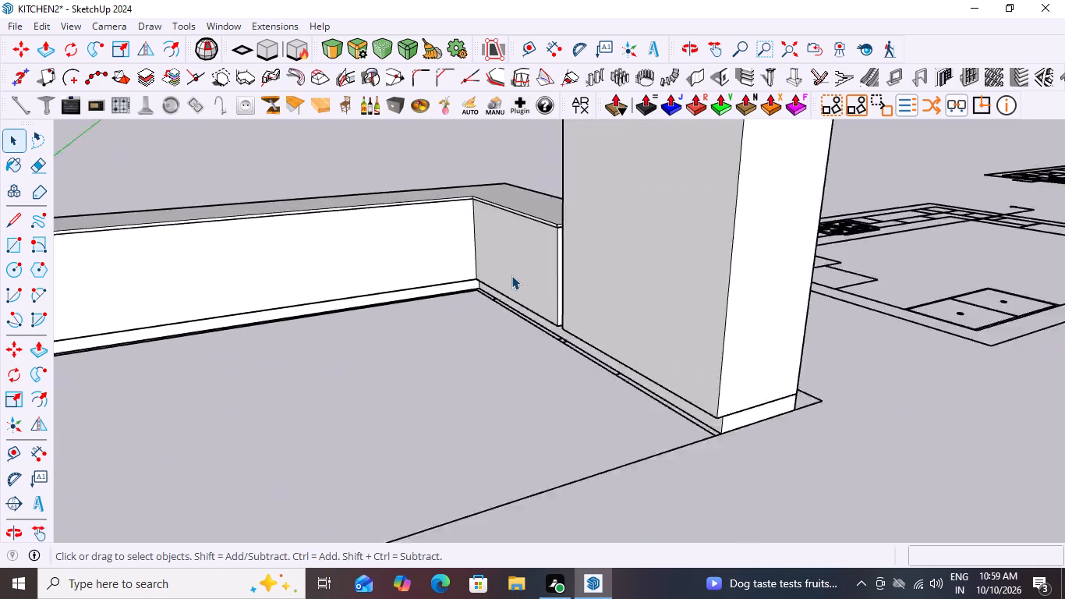
pyautogui.scroll(4, 511, 275)
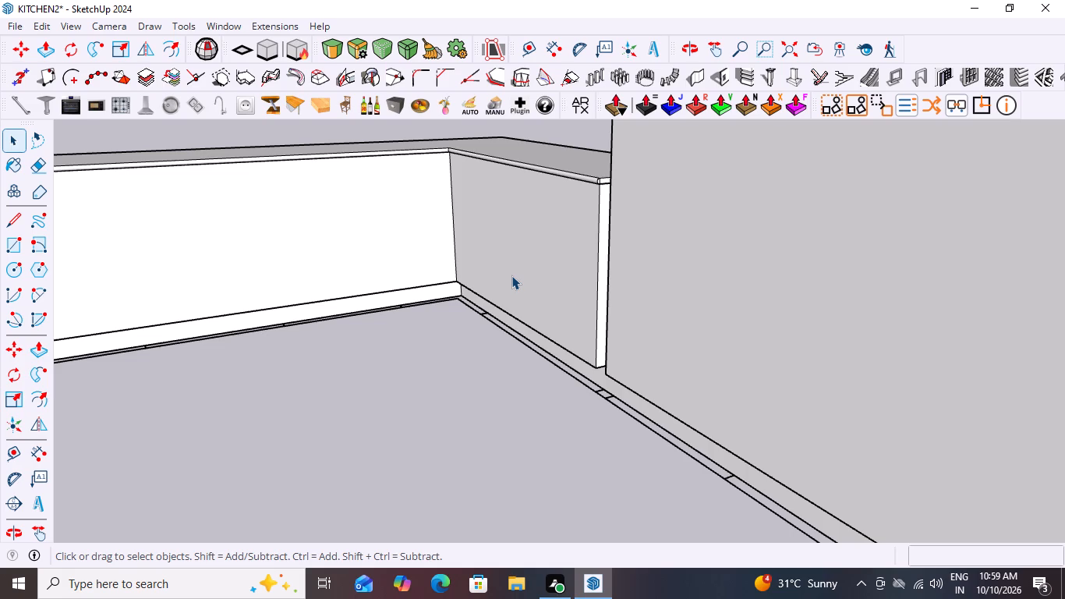
pyautogui.scroll(-5, 511, 275)
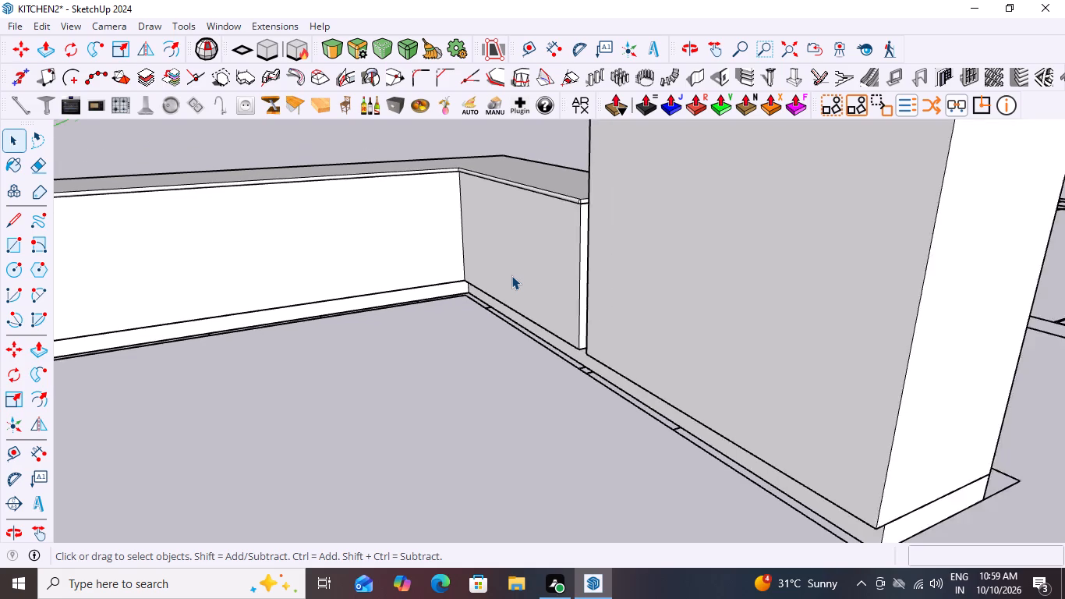
# Compare the whole kitchen model with the row of floor plans and the elevation drawings in front of them.
pyautogui.scroll(-19, 511, 275)
pyautogui.scroll(-8, 433, 311)
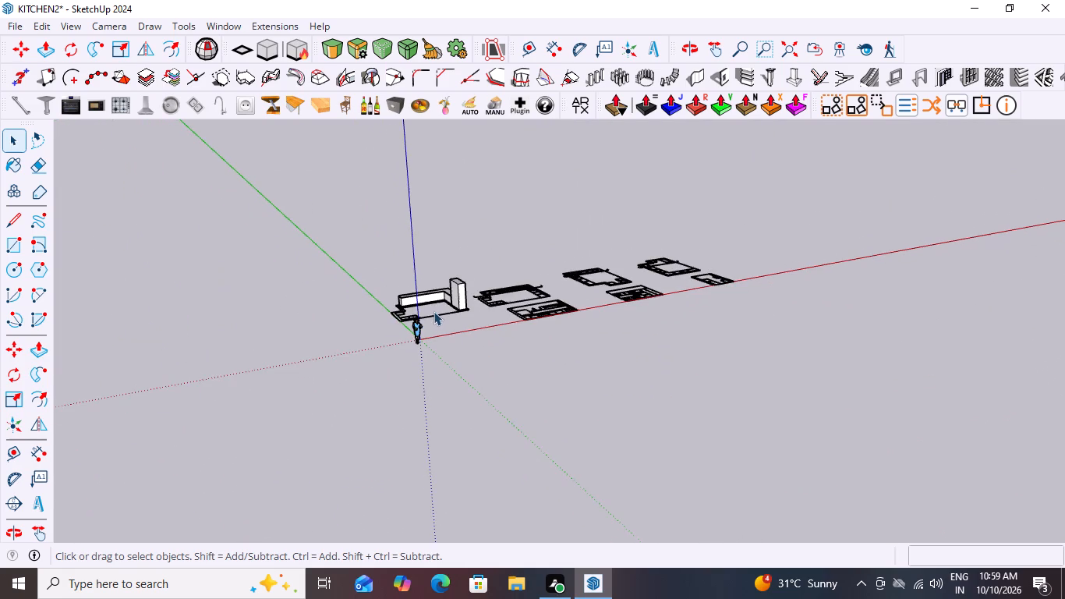
pyautogui.scroll(-1, 500, 332)
pyautogui.moveTo(619, 323); pyautogui.dragTo(532, 476, button='middle')
pyautogui.scroll(5, 597, 257)
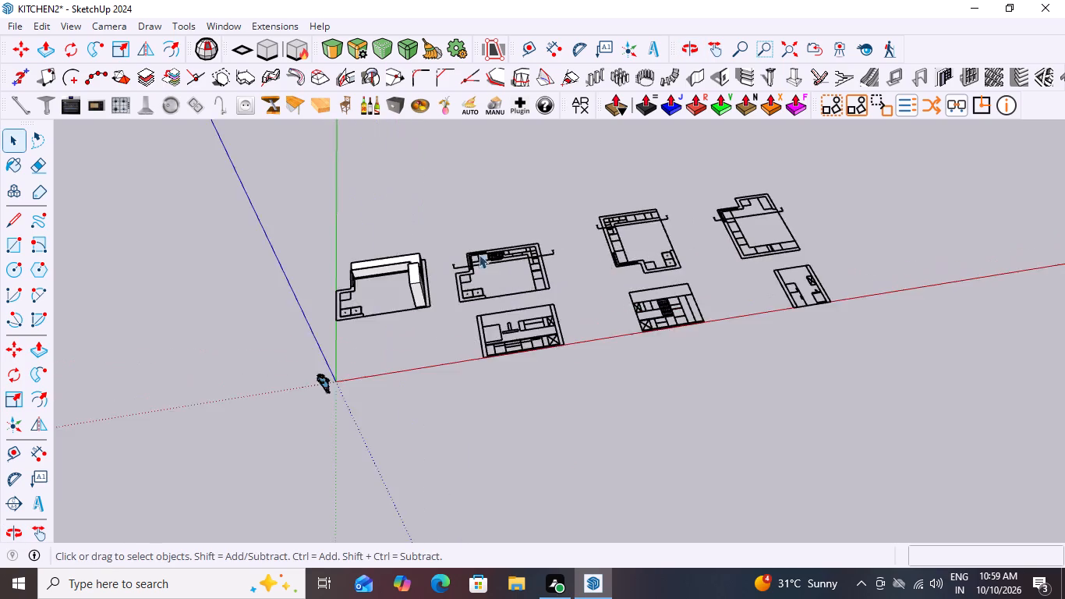
pyautogui.scroll(6, 479, 254)
pyautogui.scroll(-3, 600, 248)
pyautogui.moveTo(780, 214); pyautogui.dragTo(720, 245, button='middle')
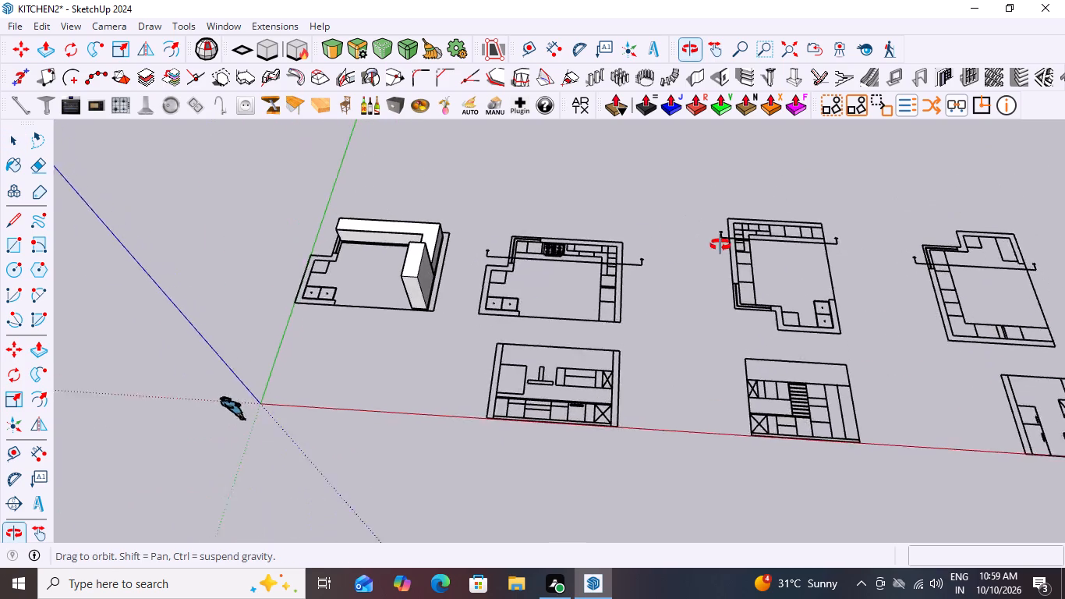
pyautogui.moveTo(720, 245); pyautogui.dragTo(738, 252, button='middle')
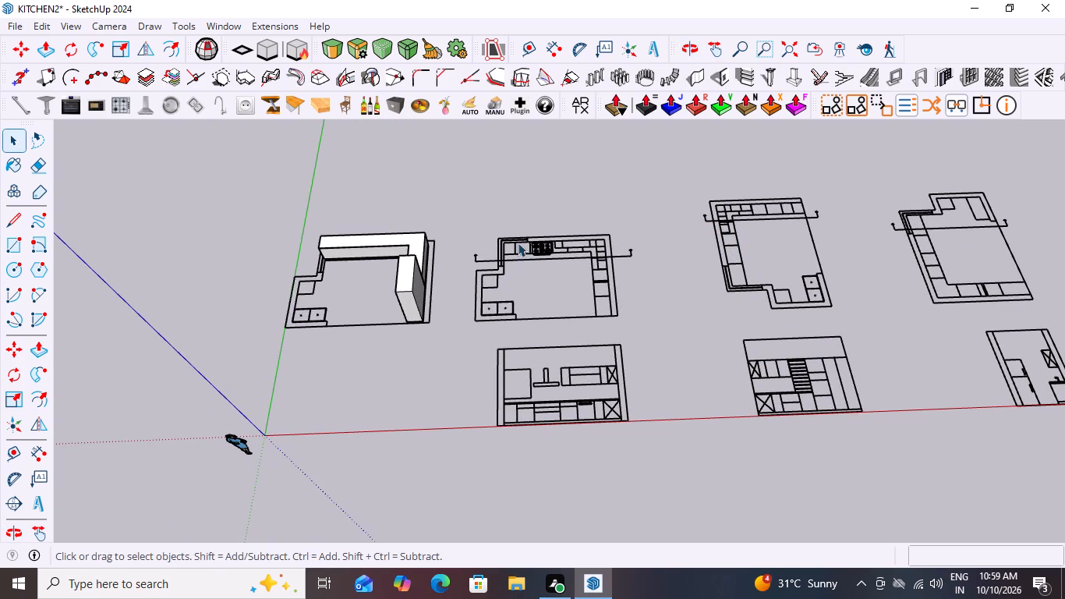
pyautogui.scroll(6, 523, 238)
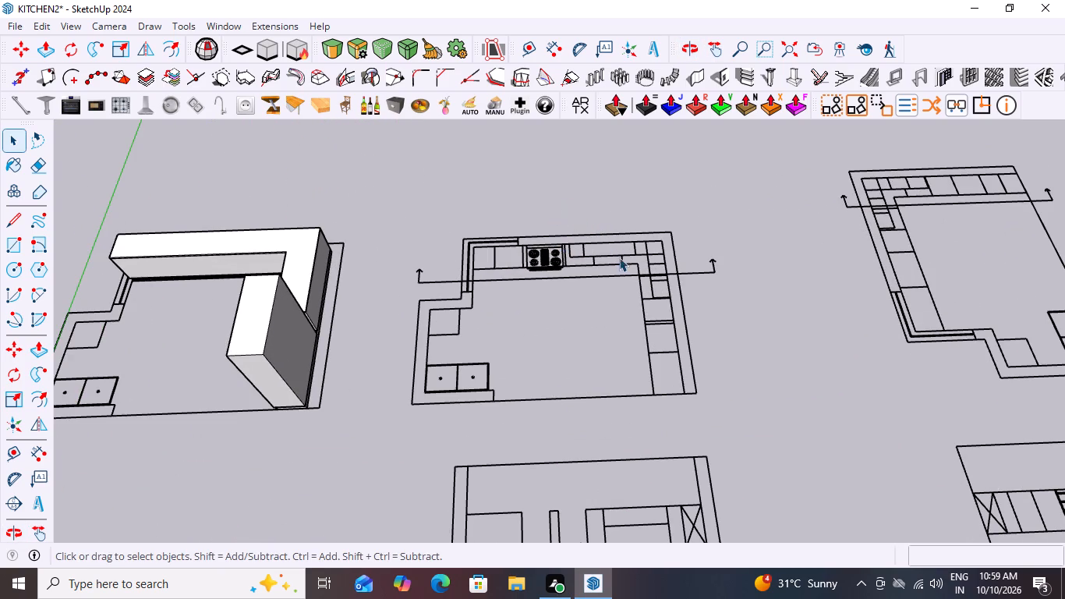
pyautogui.middleClick(615, 285)
pyautogui.scroll(-3, 618, 228)
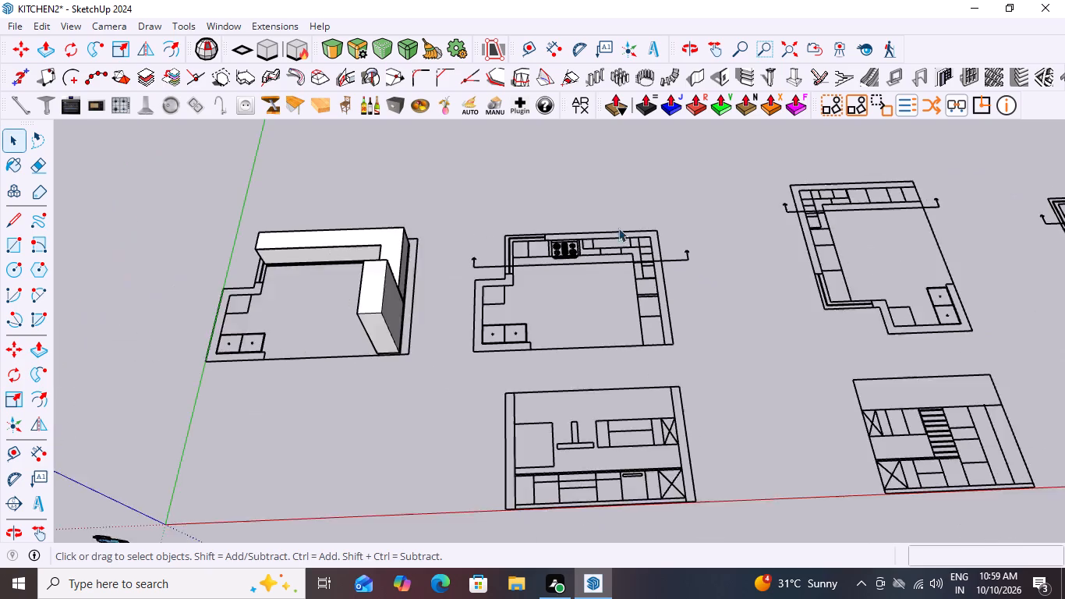
pyautogui.scroll(-7, 618, 228)
pyautogui.moveTo(660, 354); pyautogui.dragTo(654, 337, button='middle')
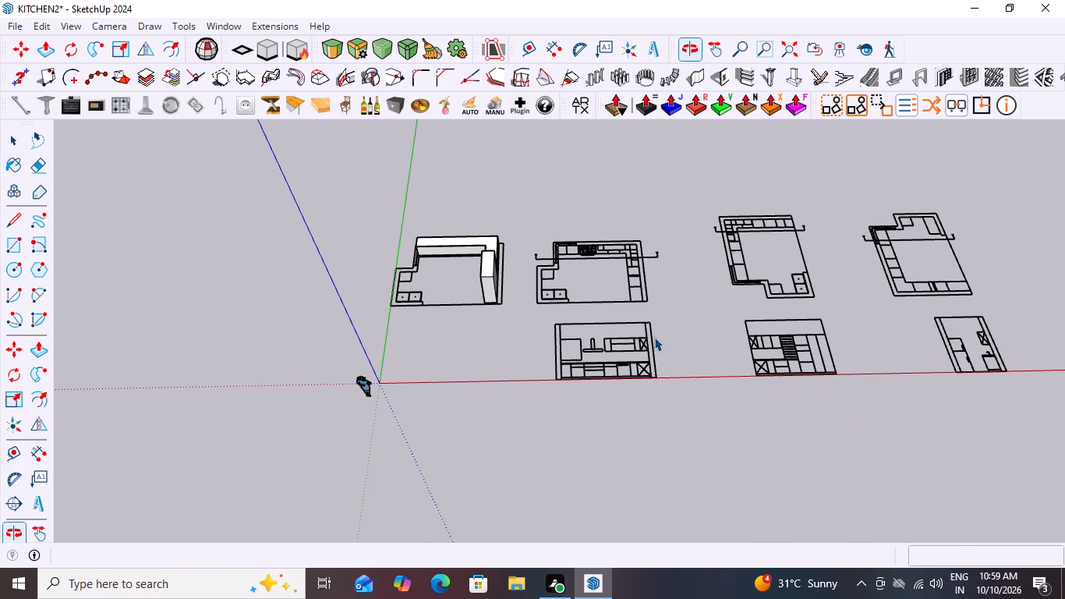
pyautogui.scroll(2, 814, 365)
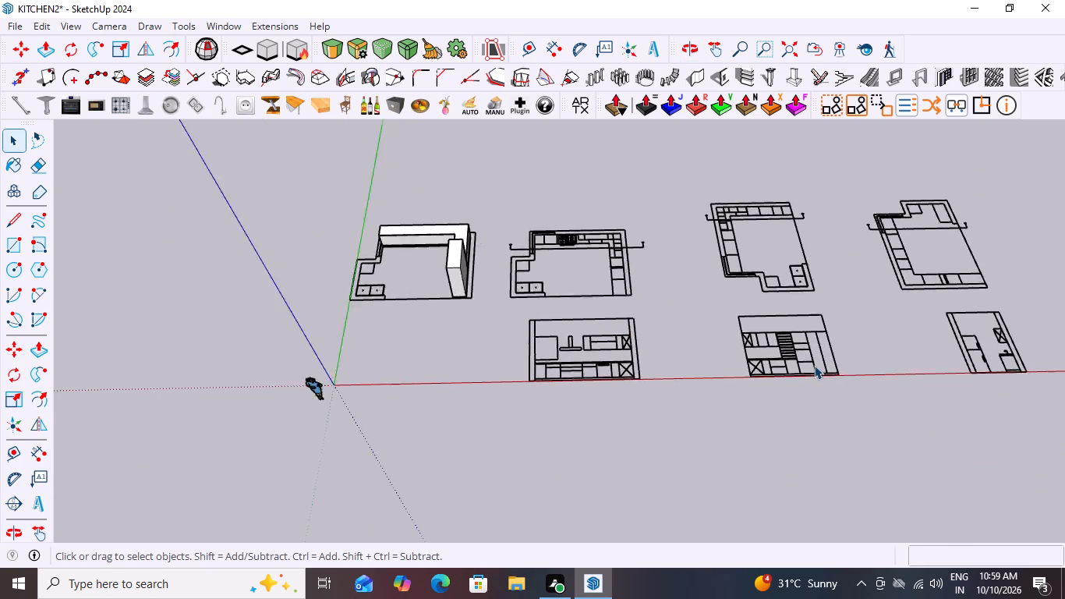
pyautogui.scroll(4, 814, 365)
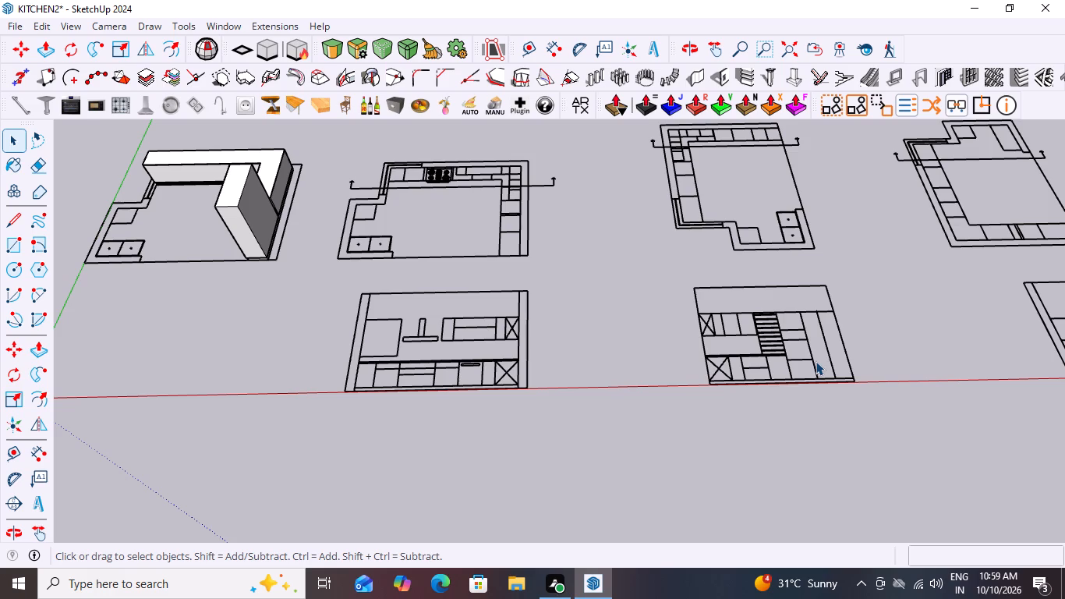
pyautogui.scroll(-8, 750, 354)
pyautogui.scroll(7, 720, 277)
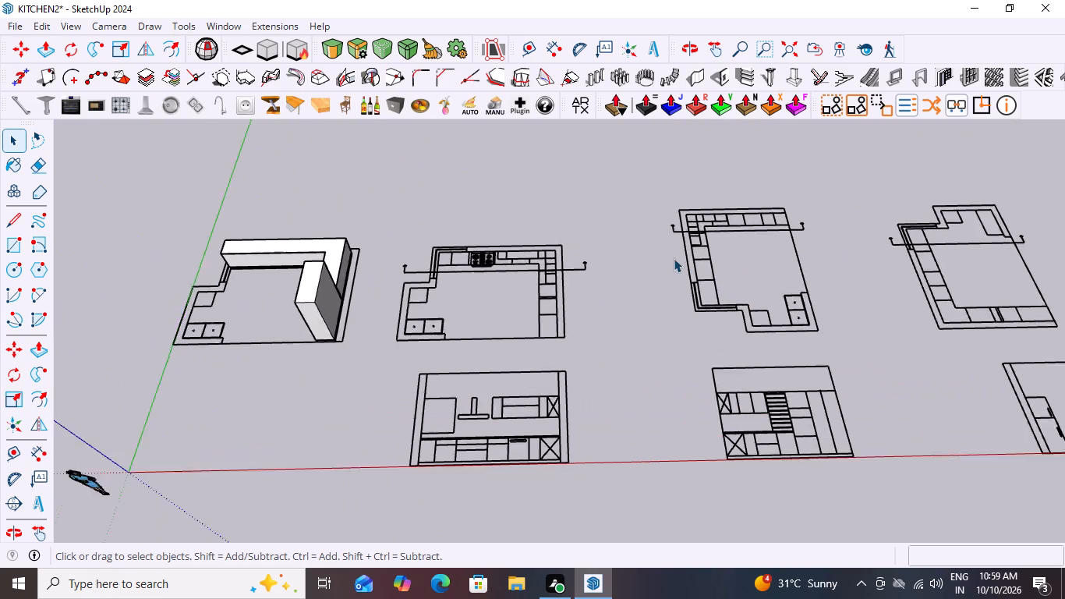
# Examine the cabinet divisions beside the hob and around the corner in the floor plan with the hob.
pyautogui.scroll(6, 448, 257)
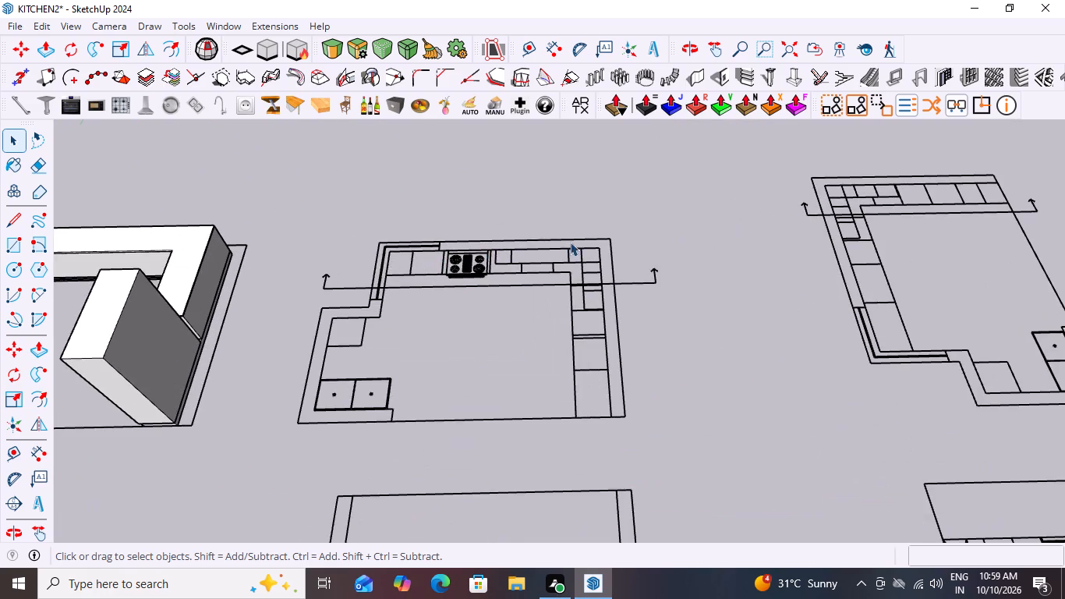
pyautogui.scroll(-7, 573, 243)
pyautogui.moveTo(608, 286); pyautogui.dragTo(617, 349, button='middle')
pyautogui.scroll(4, 570, 256)
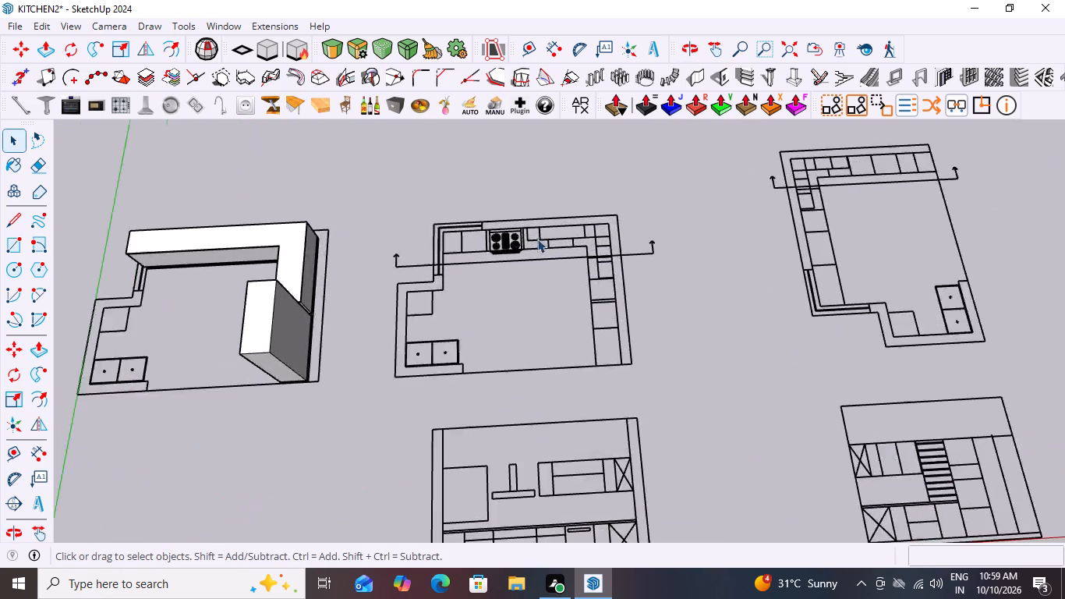
pyautogui.scroll(10, 537, 239)
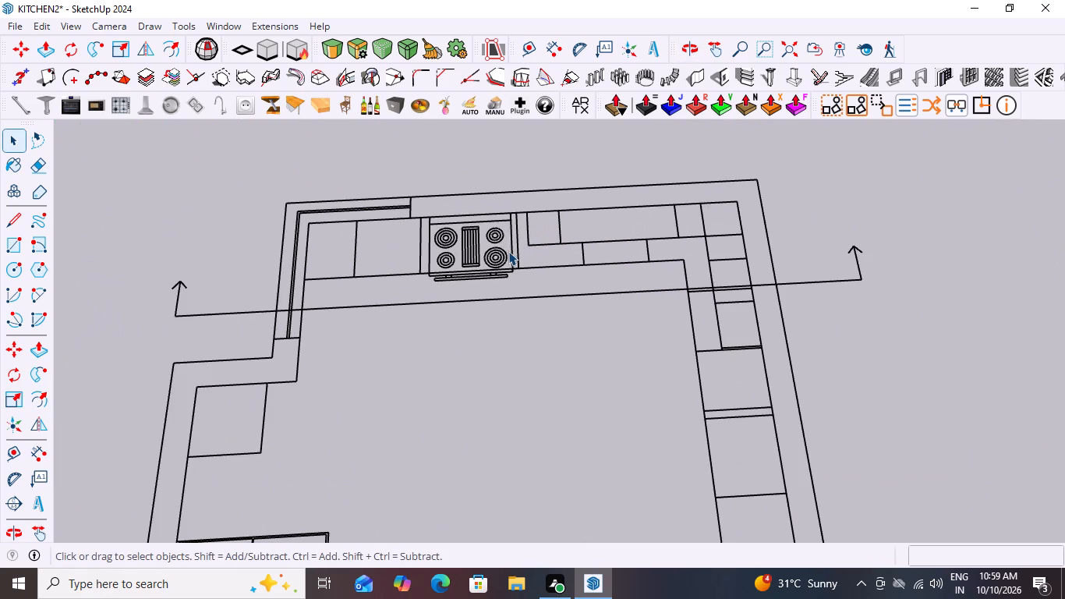
pyautogui.scroll(-8, 559, 237)
pyautogui.scroll(3, 622, 279)
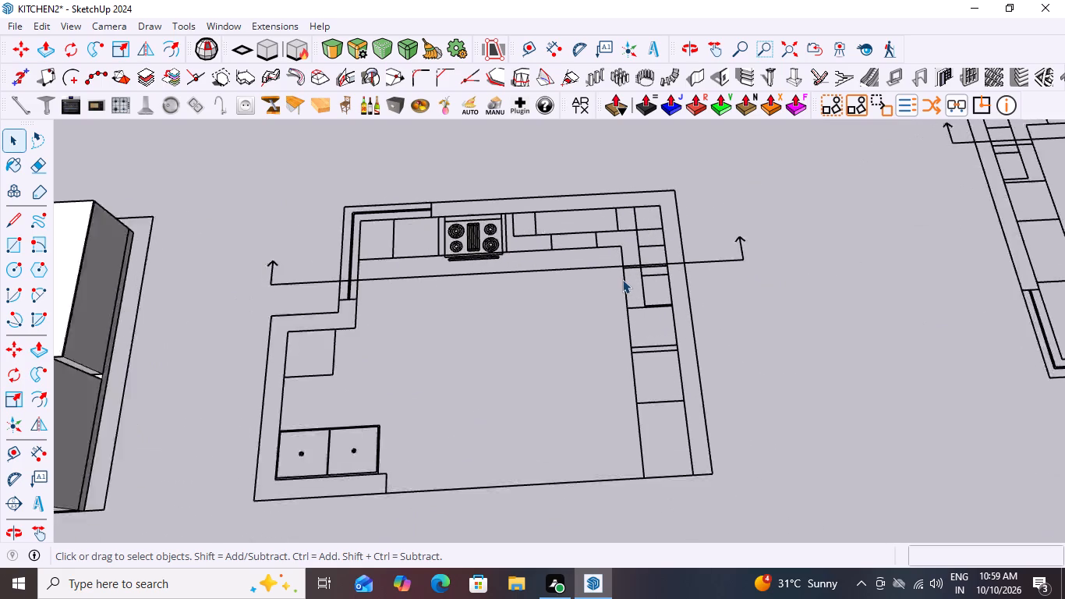
pyautogui.scroll(3, 622, 279)
pyautogui.scroll(-5, 455, 212)
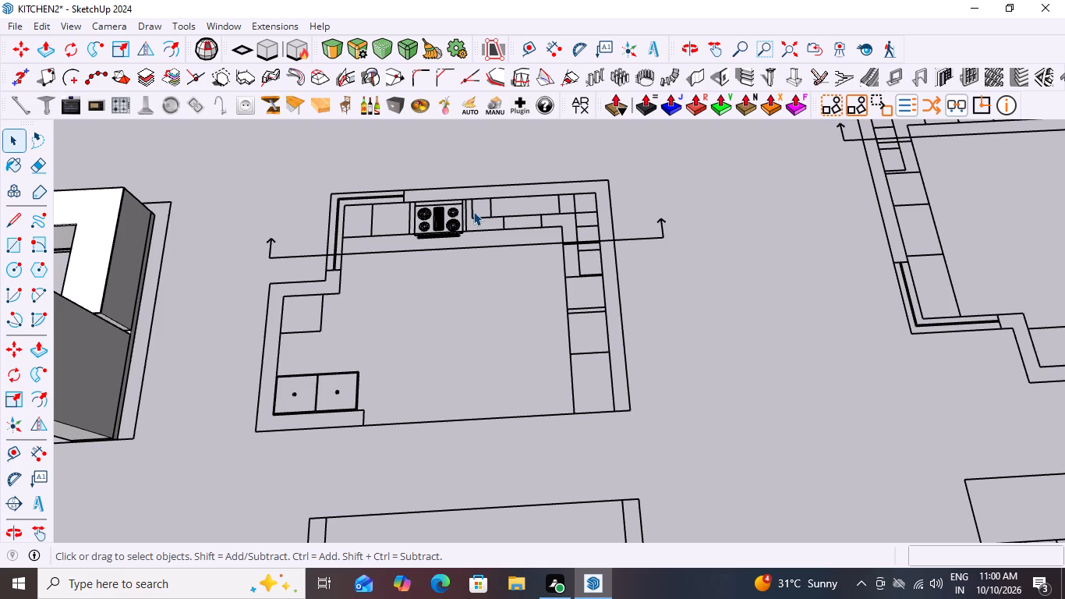
pyautogui.scroll(1, 483, 213)
# Activate the Rectangle tool and examine the outlines beside the range-oven in the hob plan, along with the elevation in front.
pyautogui.press('r')
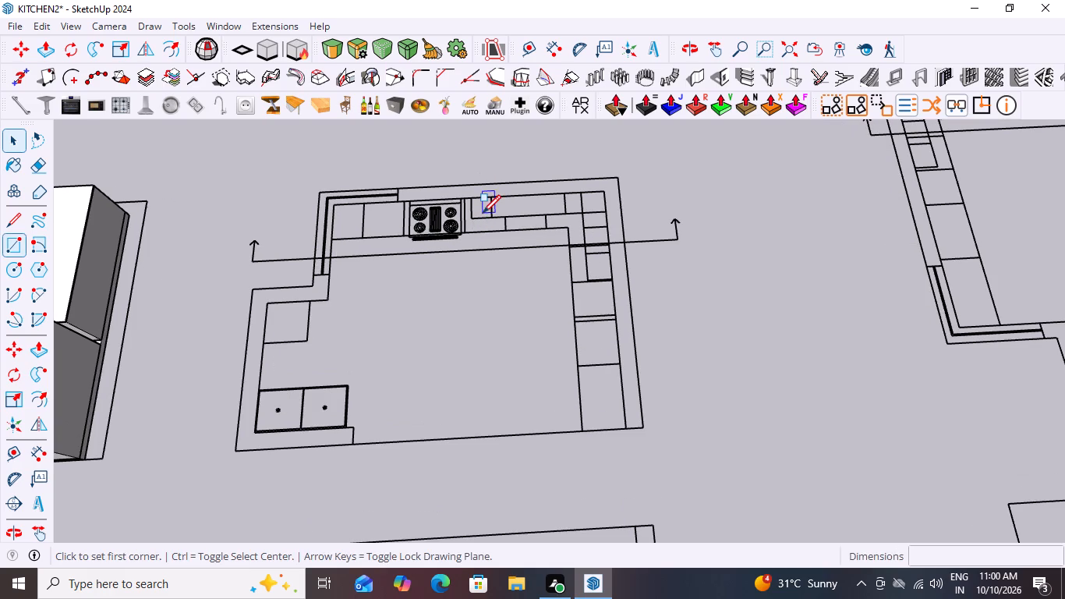
pyautogui.scroll(-12, 462, 206)
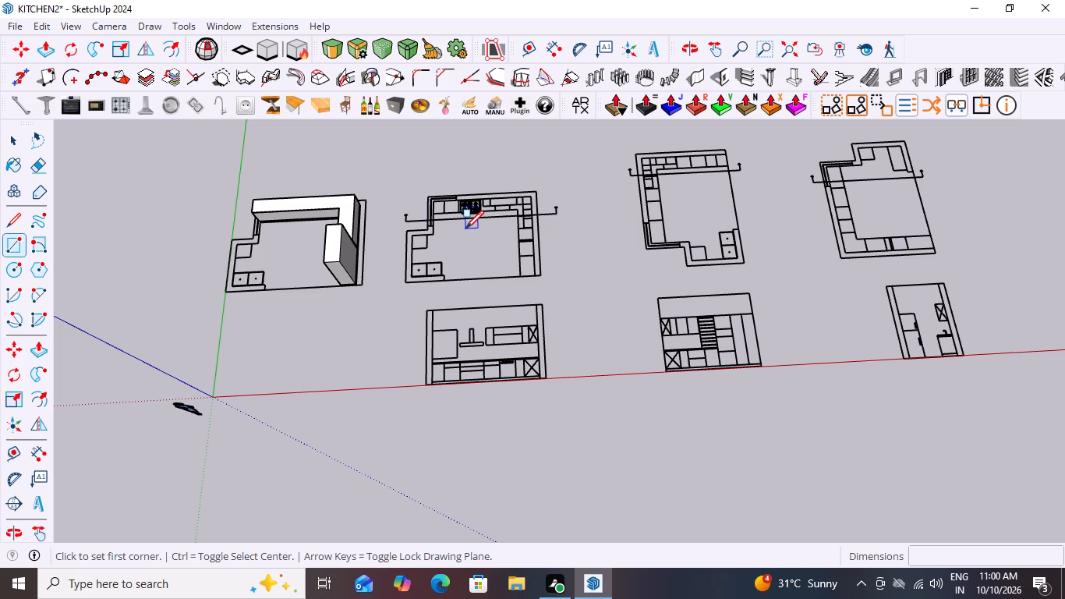
pyautogui.scroll(8, 472, 209)
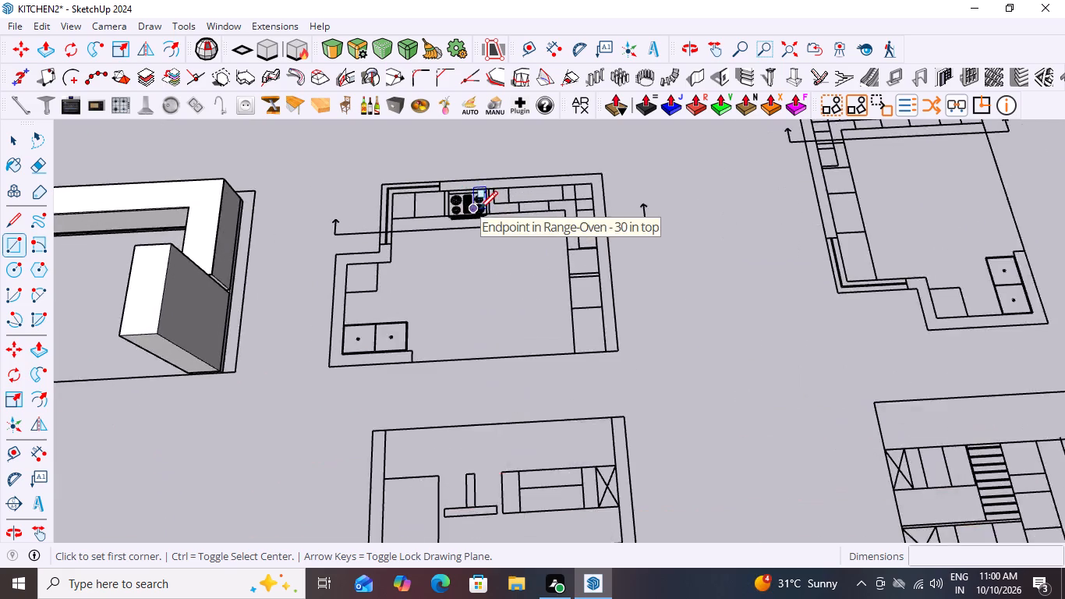
pyautogui.scroll(13, 479, 209)
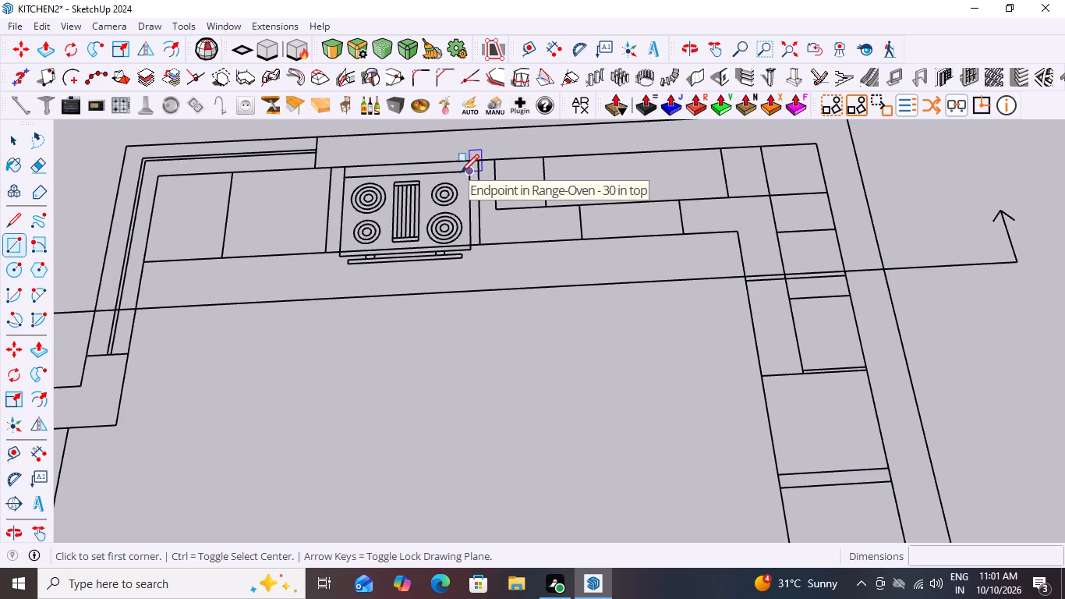
pyautogui.scroll(-11, 461, 172)
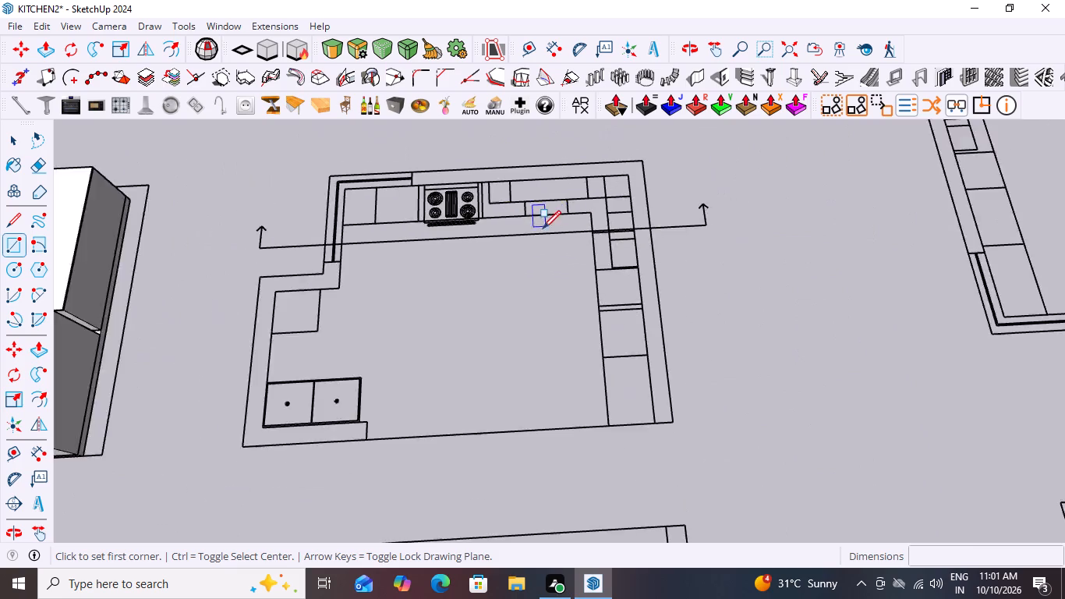
pyautogui.scroll(-17, 543, 229)
pyautogui.scroll(5, 583, 347)
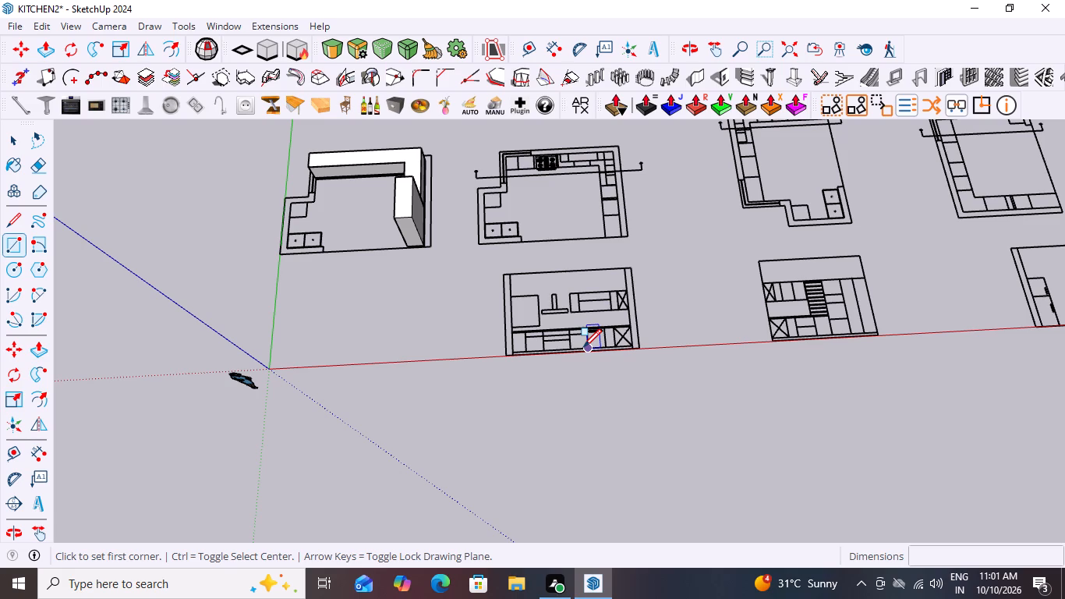
pyautogui.scroll(1, 583, 347)
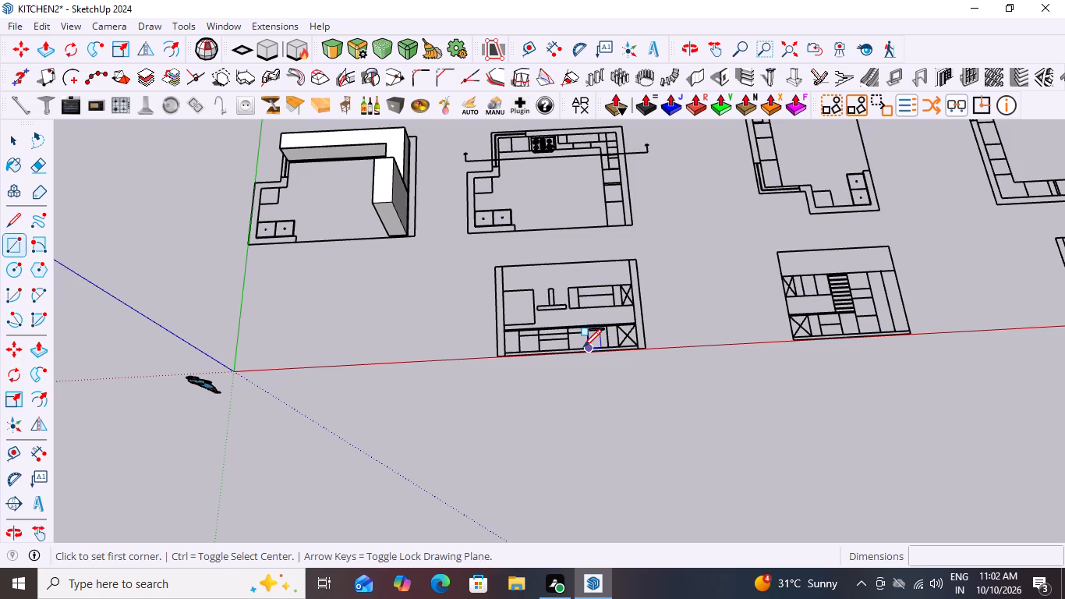
pyautogui.scroll(-5, 583, 347)
pyautogui.scroll(8, 571, 239)
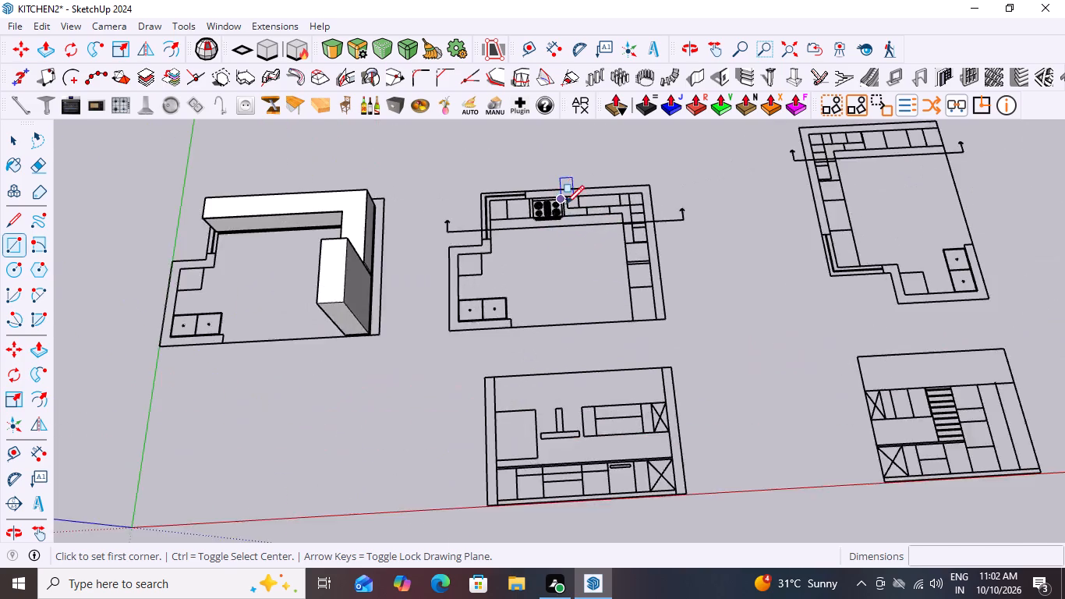
pyautogui.scroll(2, 566, 204)
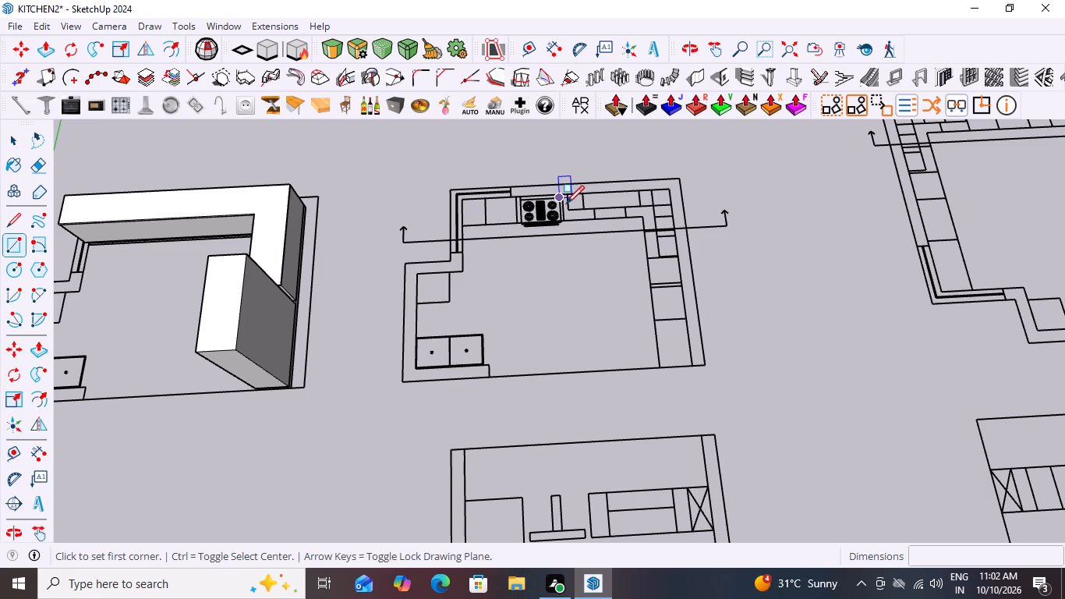
pyautogui.scroll(3, 592, 310)
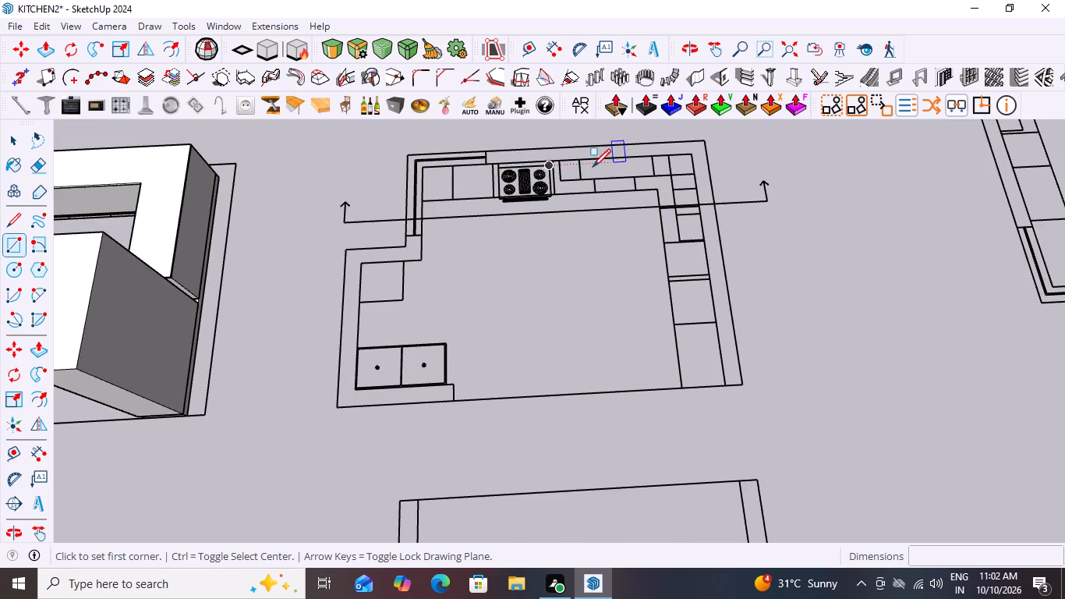
pyautogui.scroll(-6, 487, 256)
pyautogui.scroll(8, 543, 183)
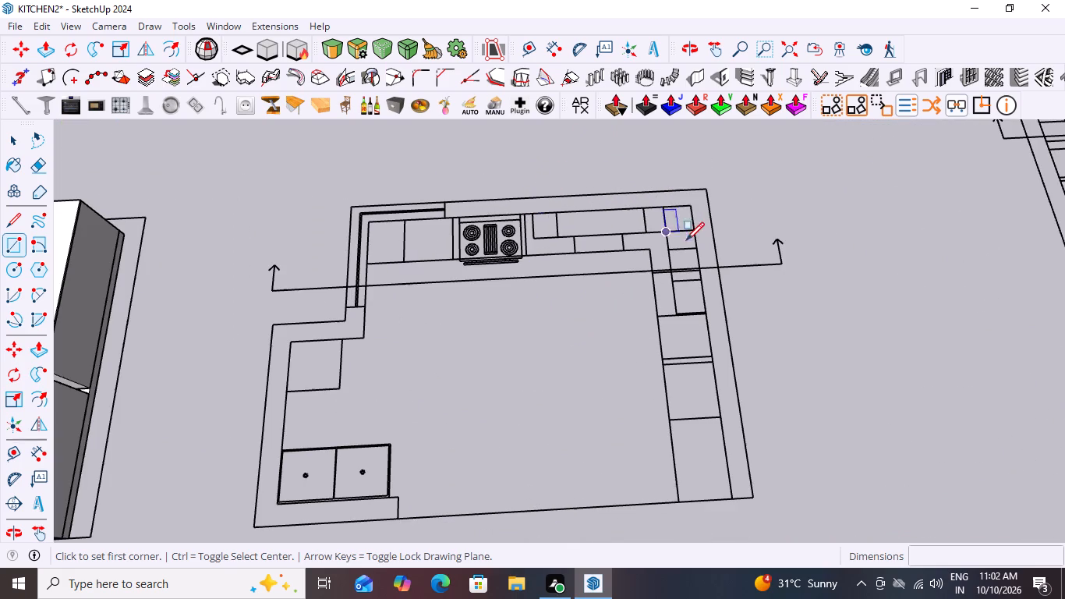
# Compare the kitchen model with the neighbouring hob plan and its elevation, focusing on the cabinets along the hob wall.
pyautogui.scroll(-15, 536, 211)
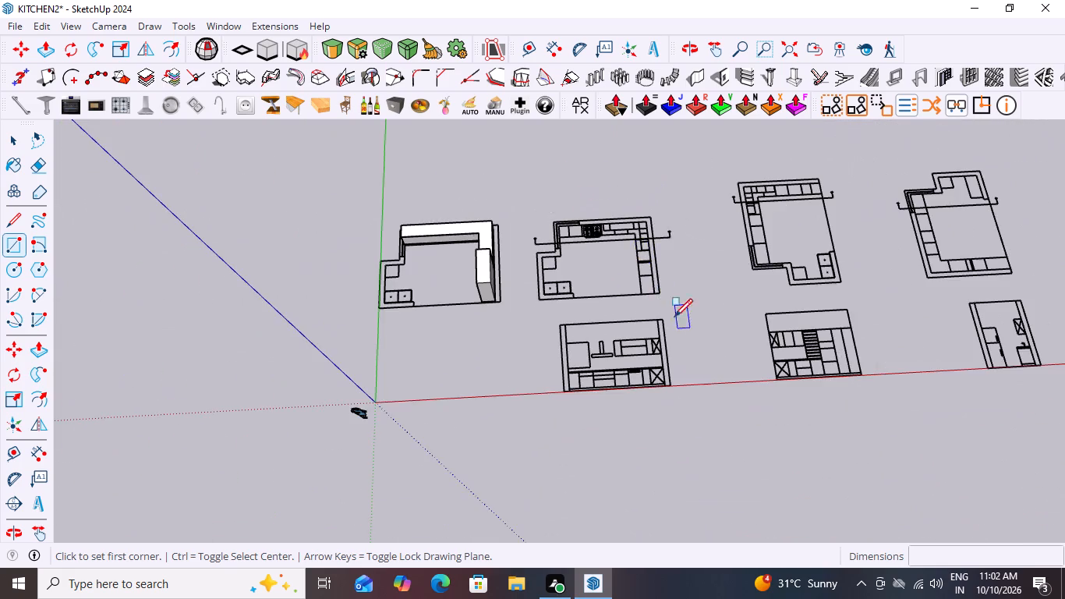
pyautogui.moveTo(665, 302); pyautogui.dragTo(658, 222, button='middle')
pyautogui.scroll(1, 658, 222)
pyautogui.scroll(4, 398, 307)
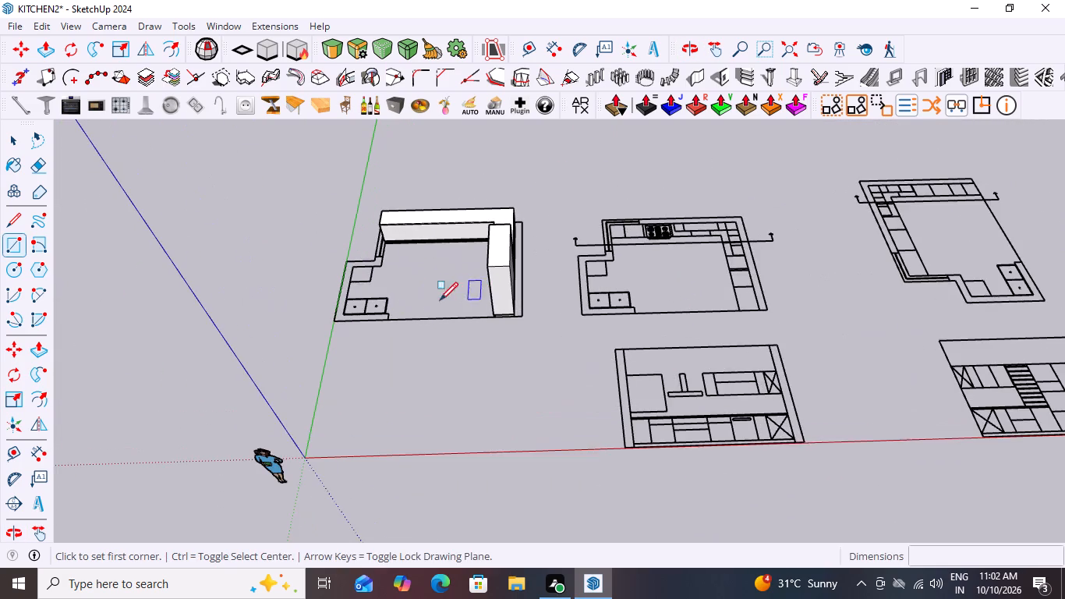
pyautogui.scroll(-4, 302, 289)
pyautogui.scroll(4, 684, 243)
pyautogui.moveTo(592, 263); pyautogui.dragTo(555, 316, button='middle')
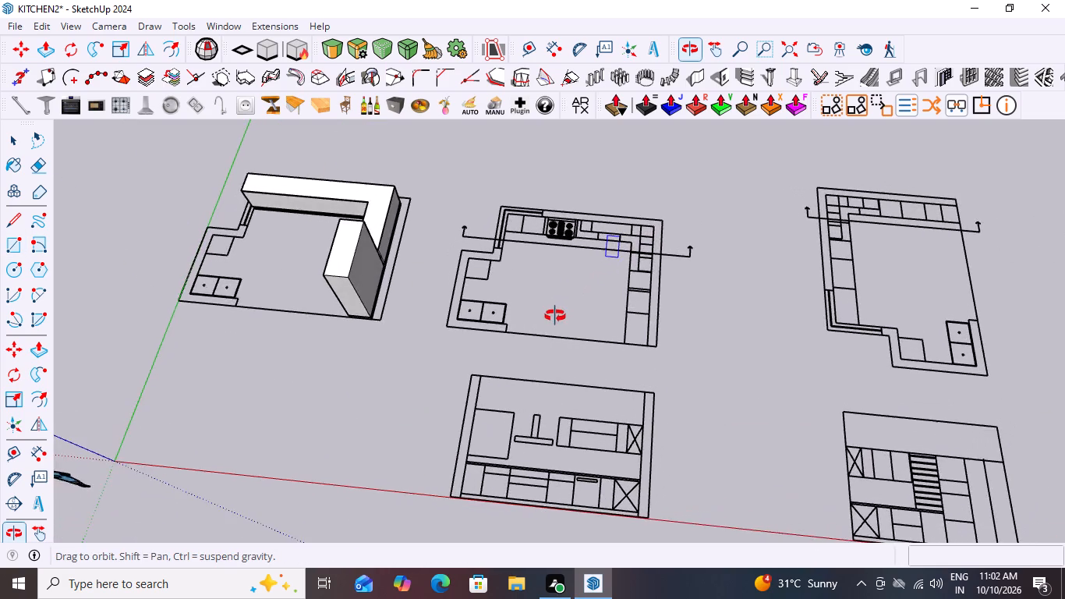
pyautogui.moveTo(555, 316); pyautogui.dragTo(599, 284, button='middle')
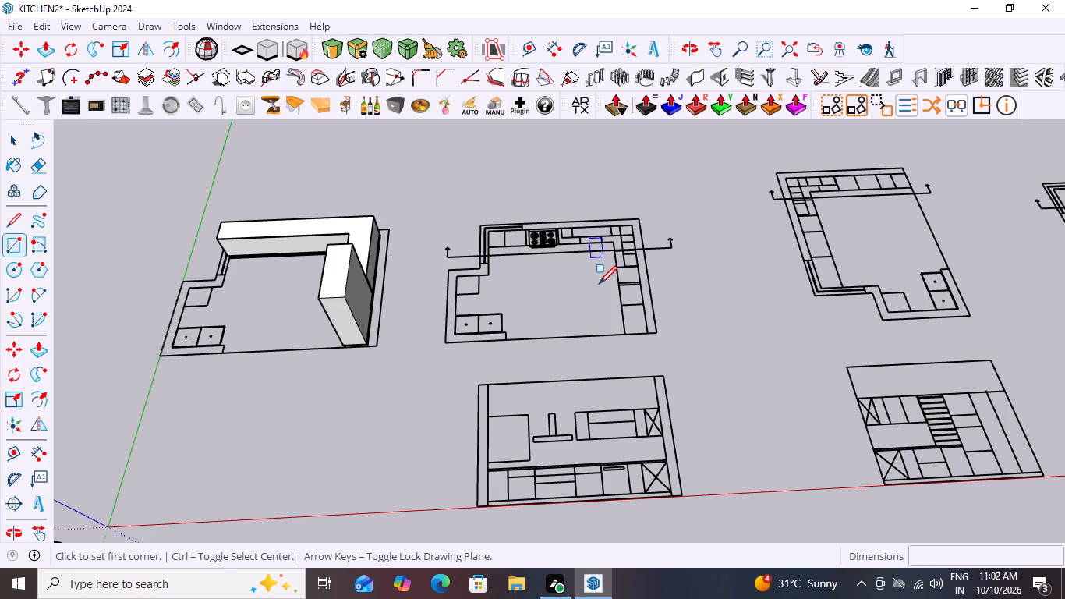
pyautogui.scroll(7, 602, 223)
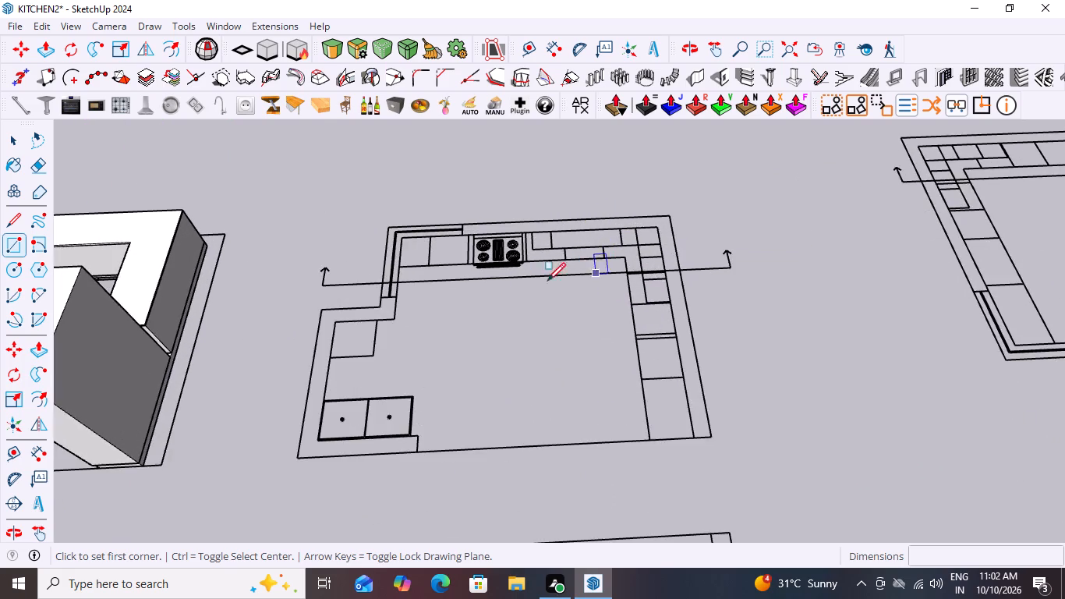
pyautogui.scroll(2, 504, 281)
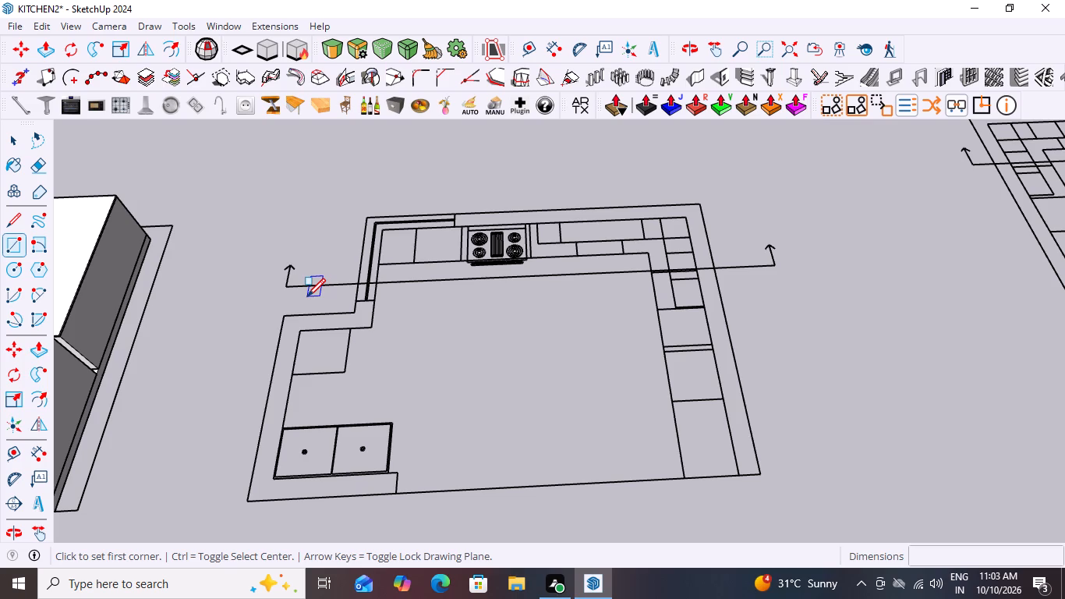
pyautogui.scroll(1, 307, 296)
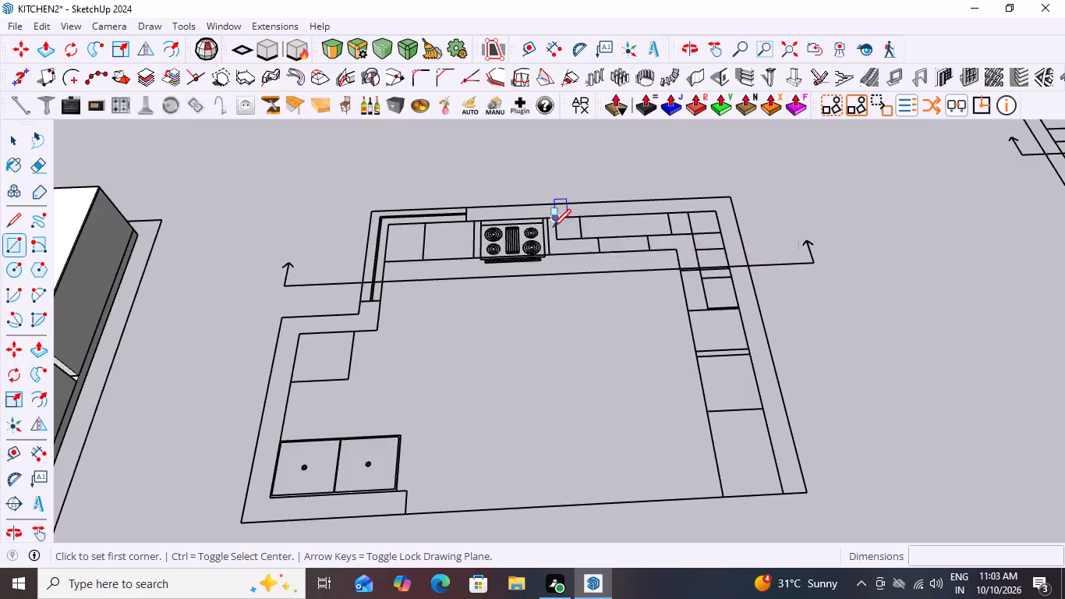
pyautogui.scroll(-10, 564, 225)
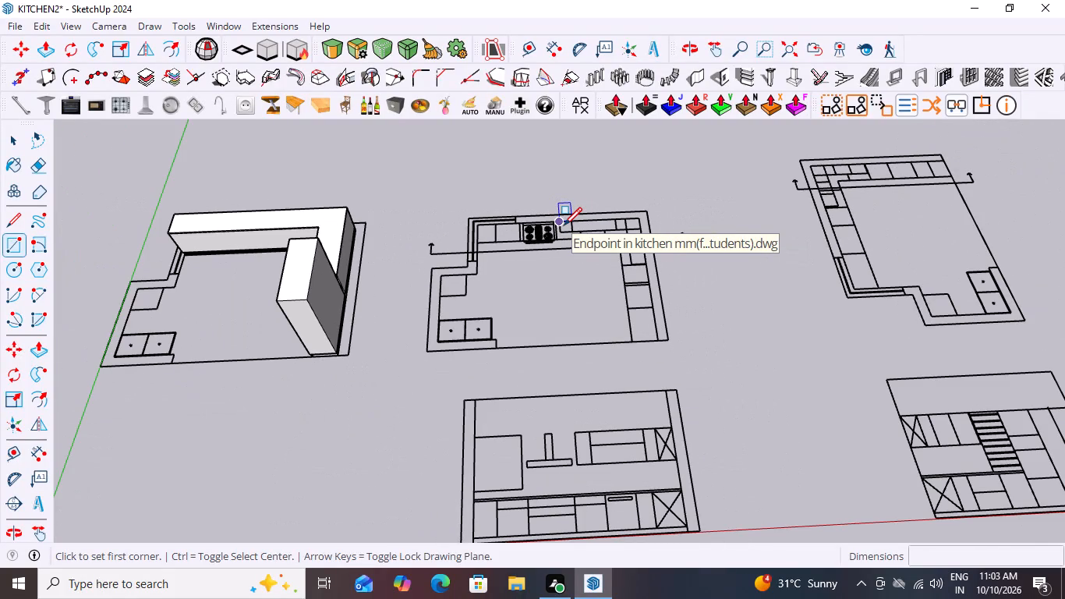
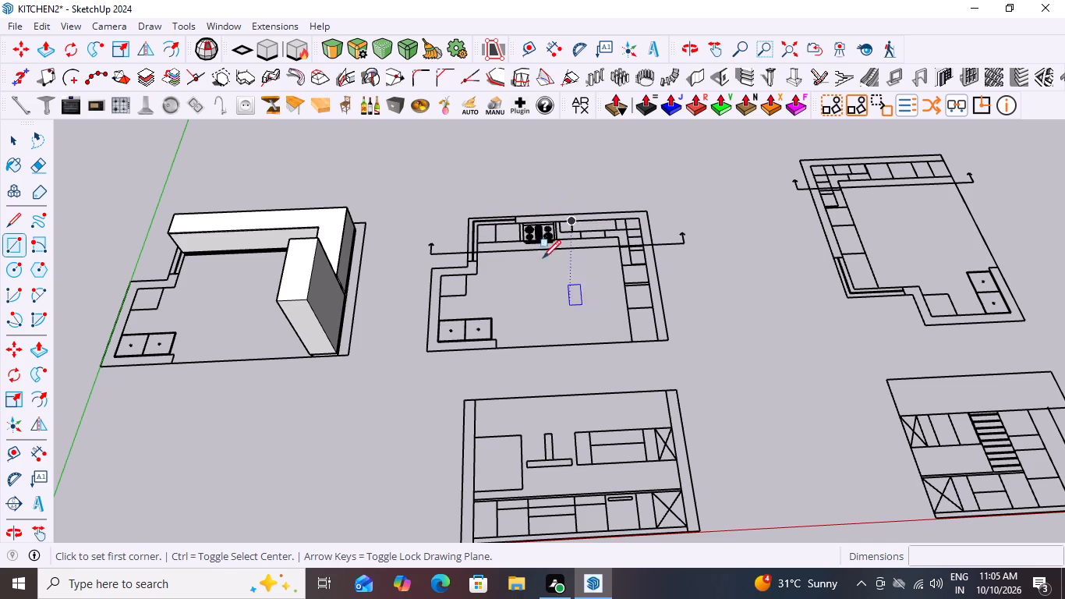
# Examine the cabinet divisions around the corner and down the side wall in the hob plan.
pyautogui.scroll(3, 511, 241)
pyautogui.scroll(2, 578, 243)
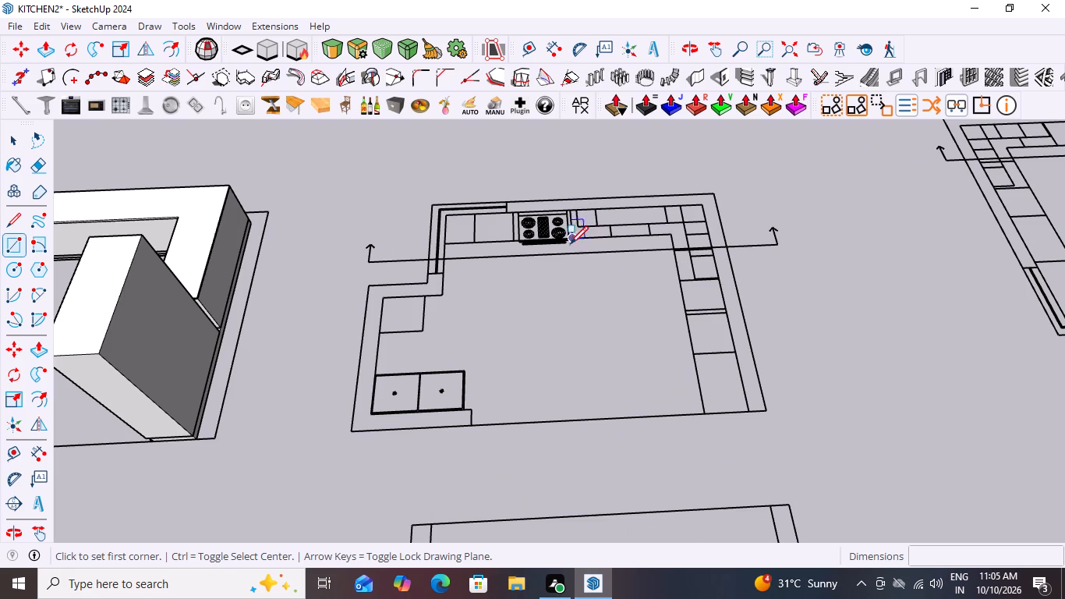
pyautogui.scroll(-6, 494, 286)
pyautogui.scroll(-2, 566, 385)
pyautogui.scroll(3, 649, 332)
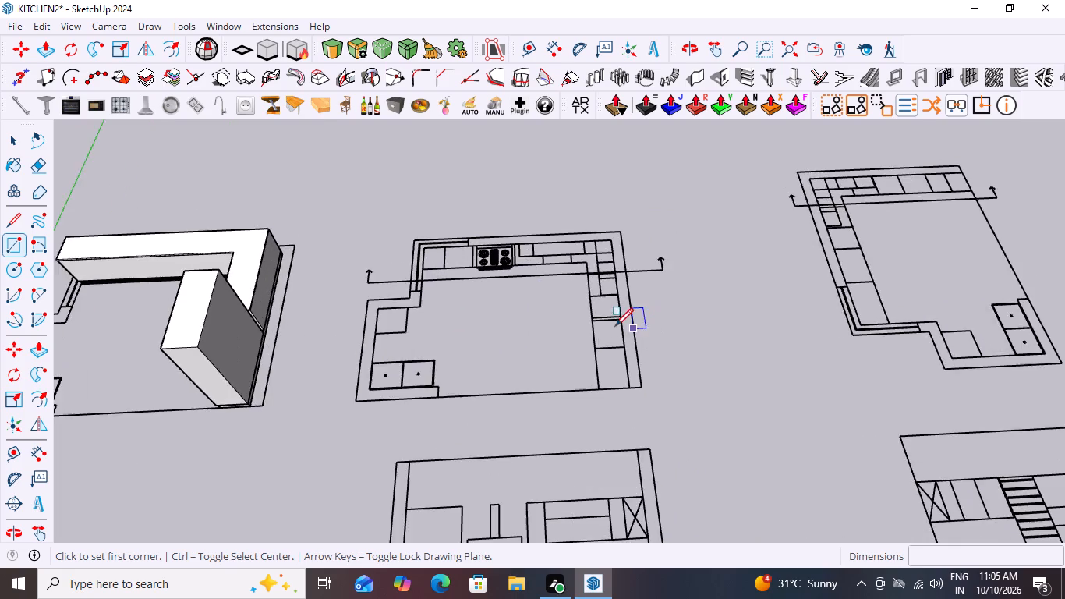
pyautogui.scroll(2, 600, 321)
pyautogui.moveTo(547, 307); pyautogui.dragTo(568, 307, button='middle')
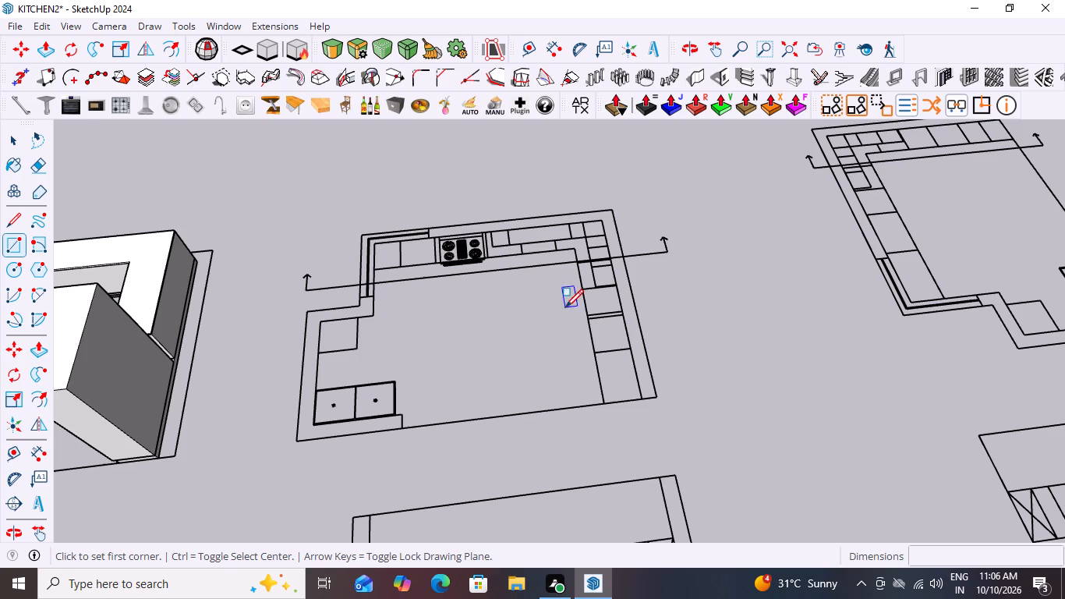
pyautogui.scroll(-3, 672, 360)
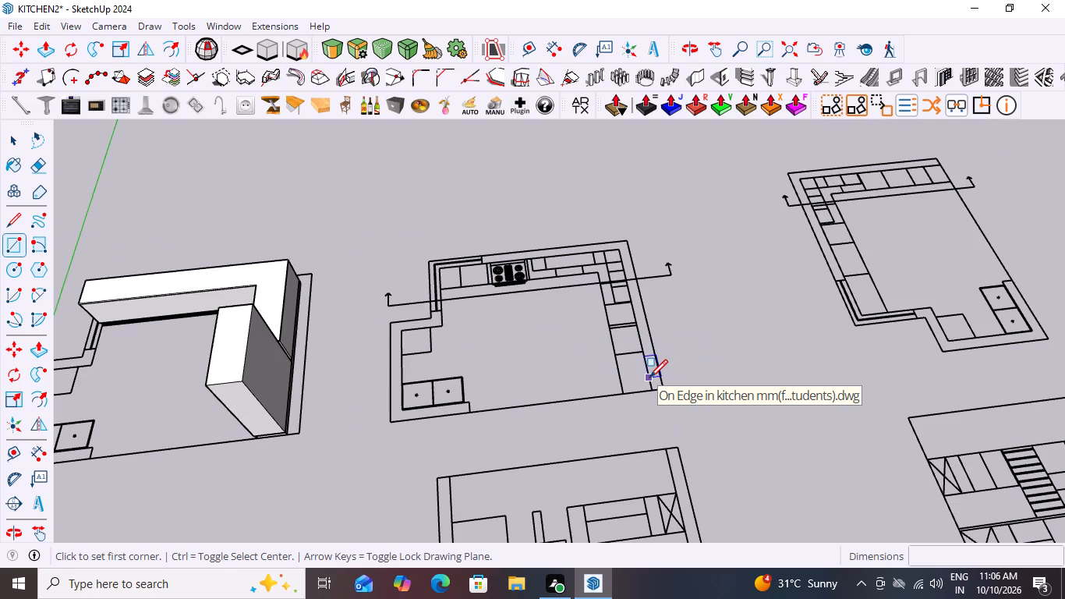
pyautogui.scroll(3, 589, 257)
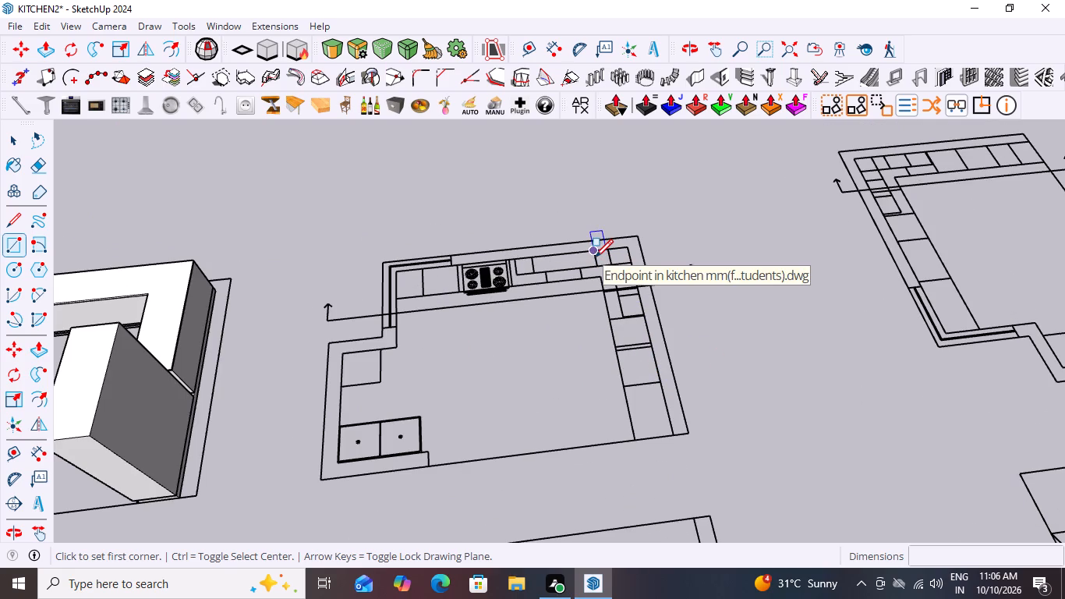
pyautogui.scroll(3, 642, 379)
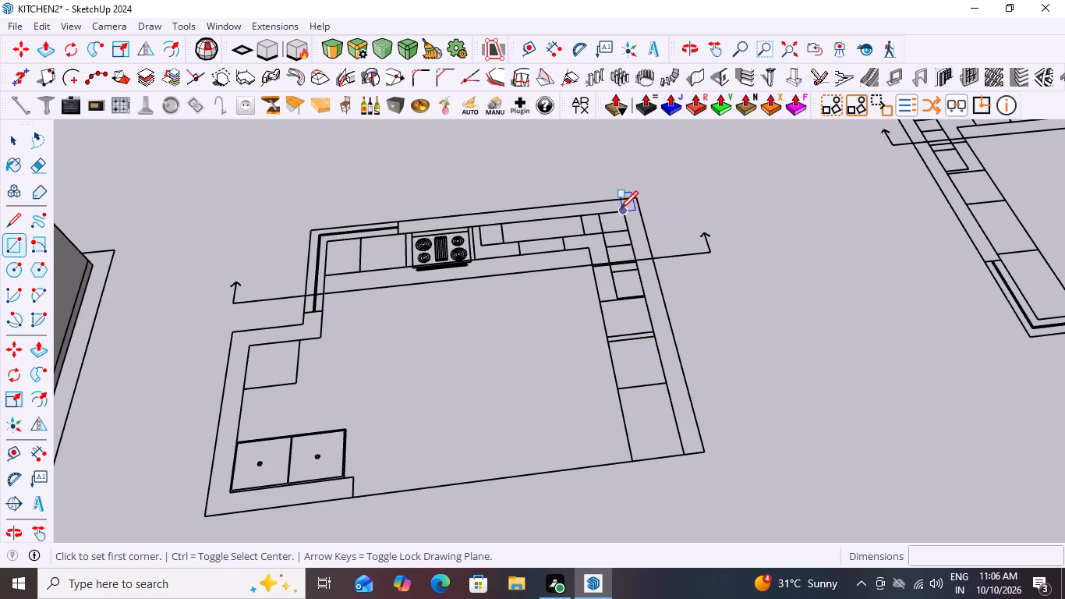
# Draw a 350 mm by 2000.5 mm rectangle over the narrow cabinet strip running from the hob plan's inner corner along the side wall.
pyautogui.moveTo(621, 211); pyautogui.dragTo(617, 225)
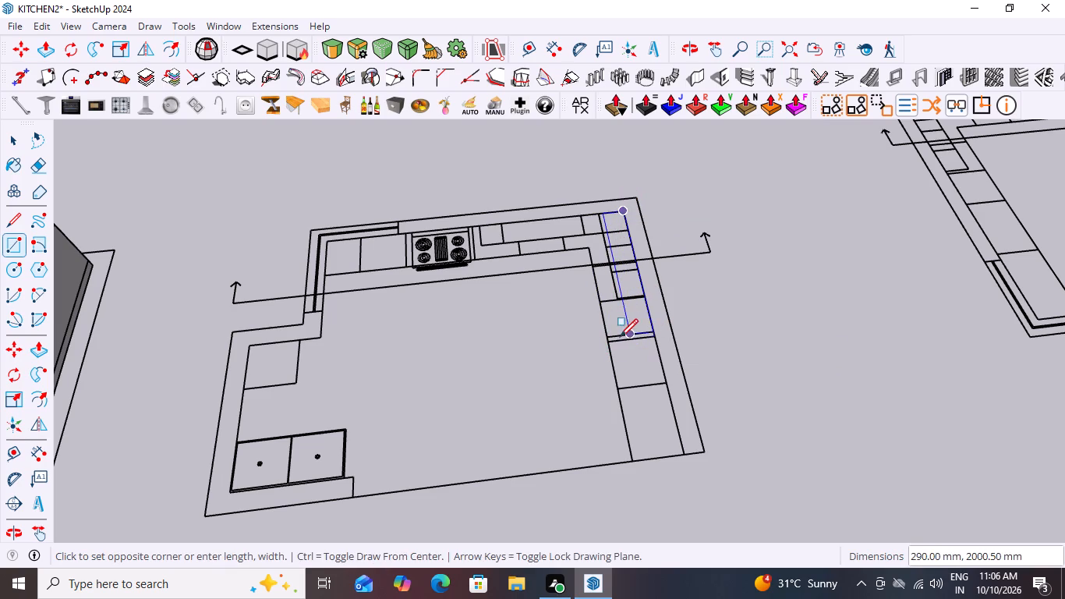
pyautogui.press('space')
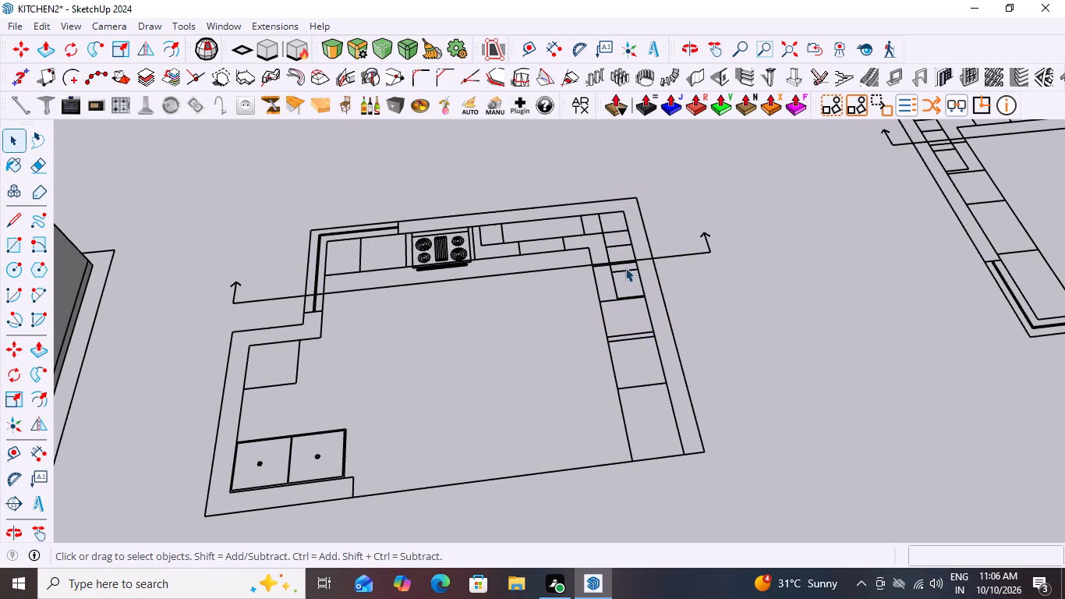
pyautogui.press('r')
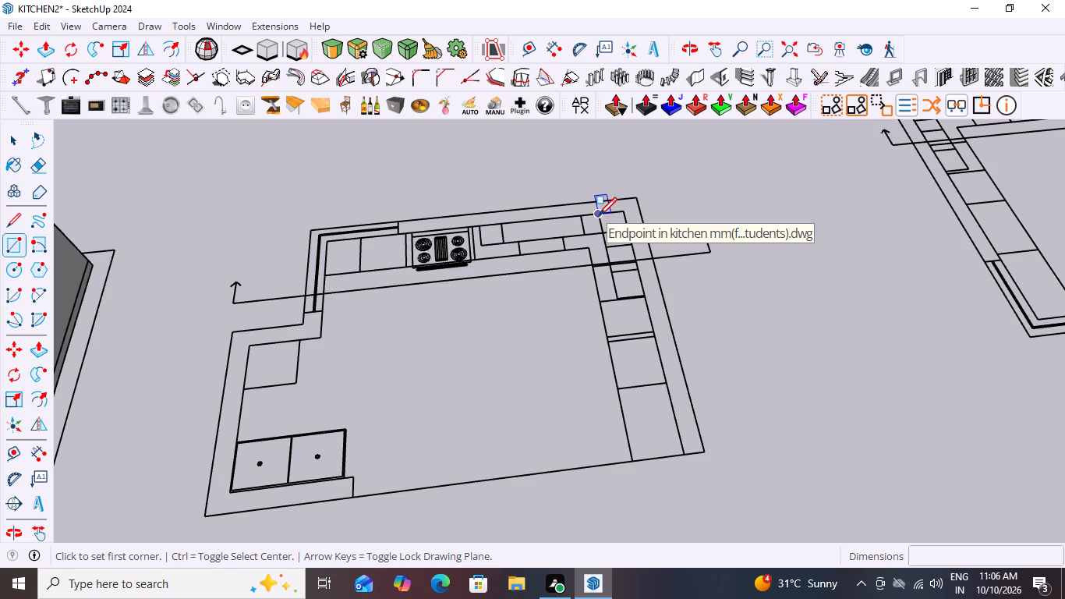
pyautogui.click(599, 215)
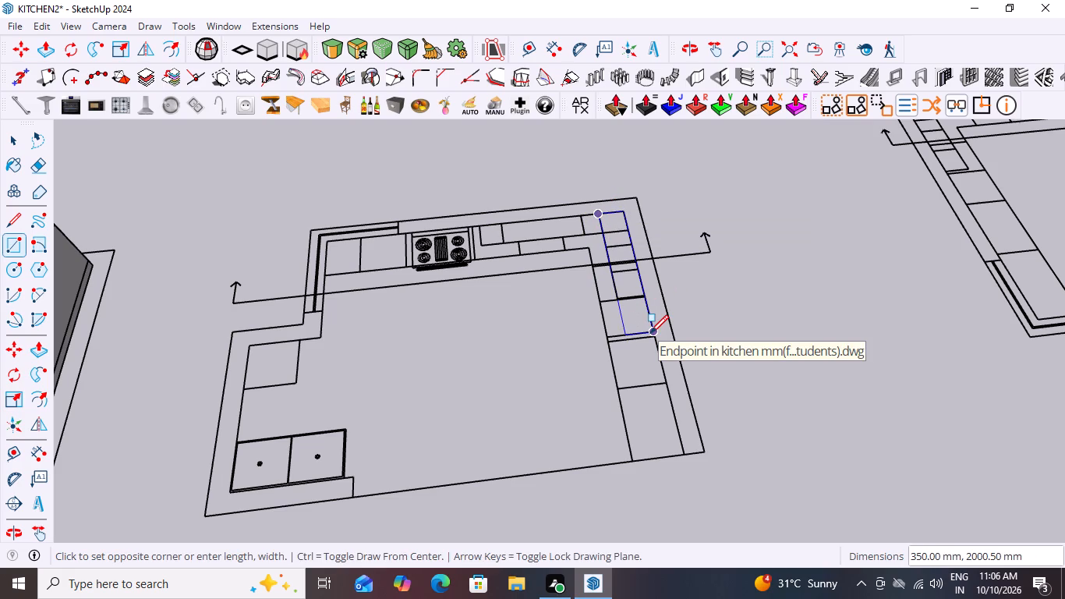
pyautogui.scroll(7, 658, 349)
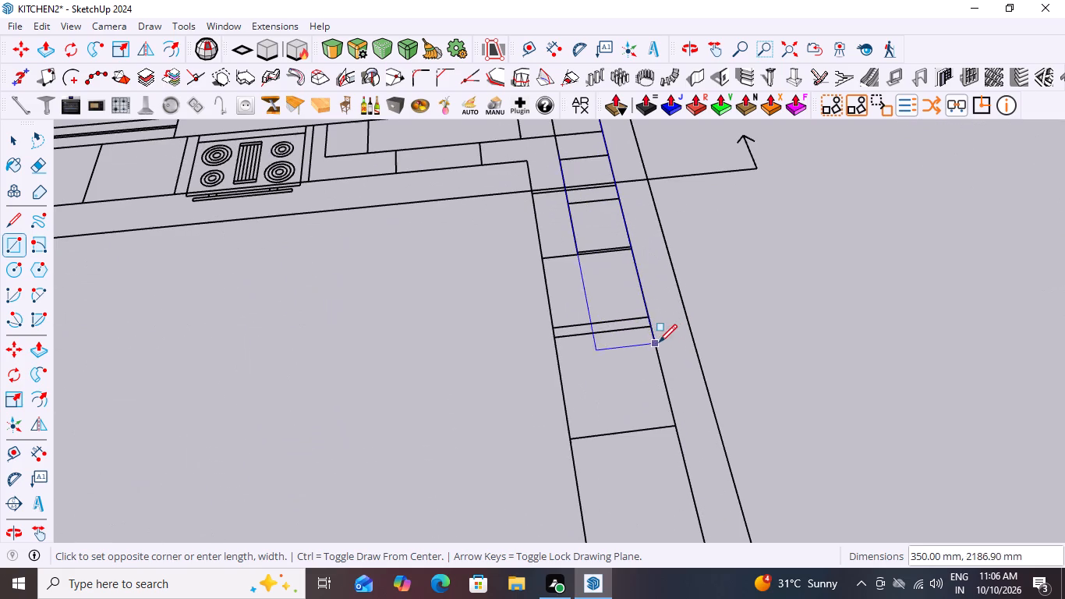
pyautogui.click(647, 317)
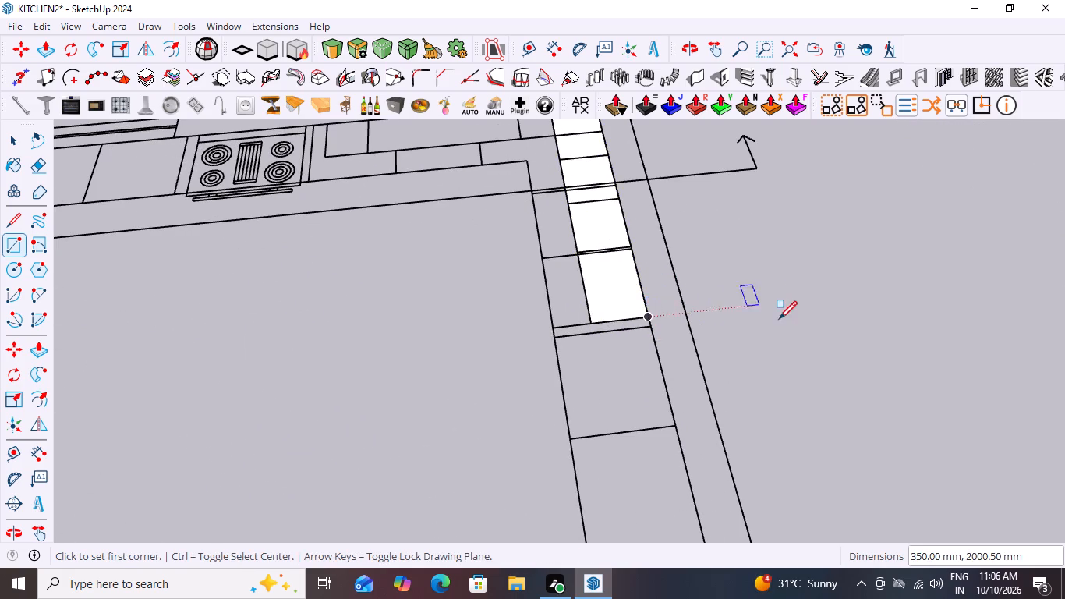
pyautogui.scroll(-9, 780, 319)
pyautogui.press('space')
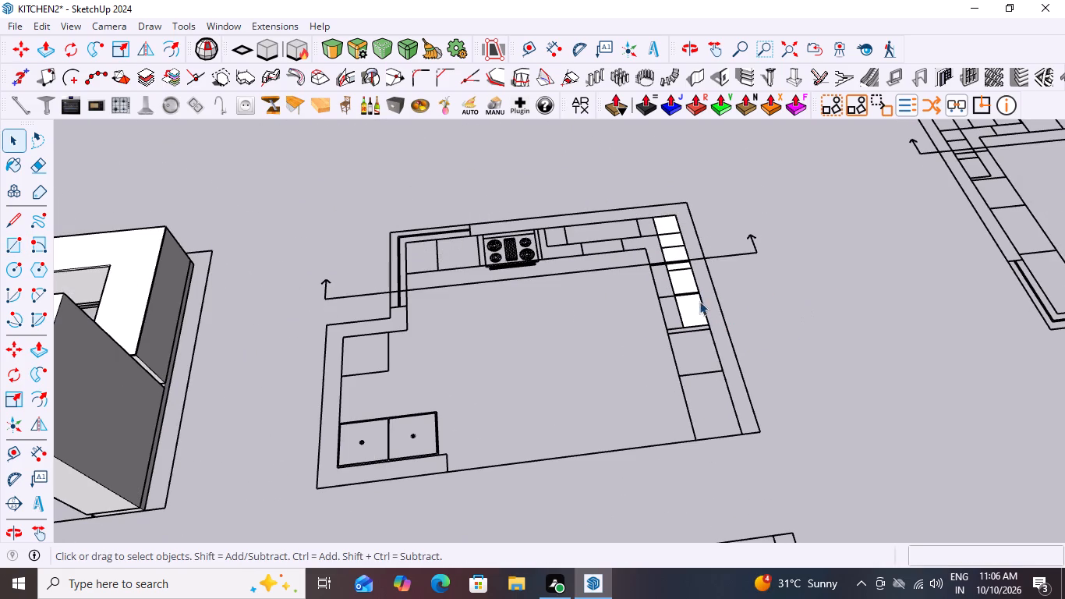
# Make the new cabinet-strip rectangle's face and edges into a group.
pyautogui.doubleClick(682, 276)
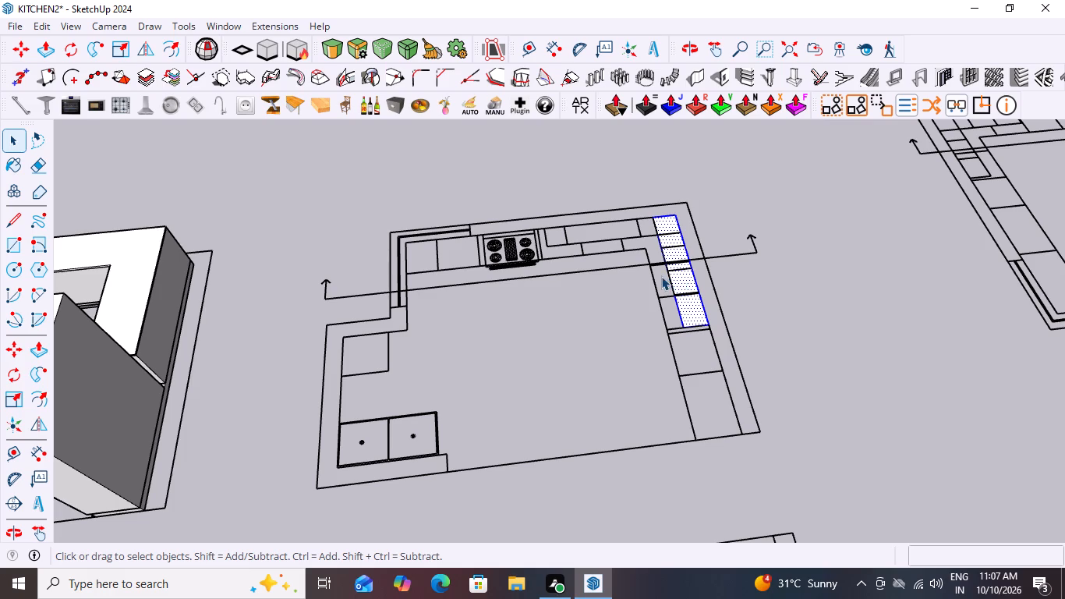
pyautogui.rightClick(681, 279)
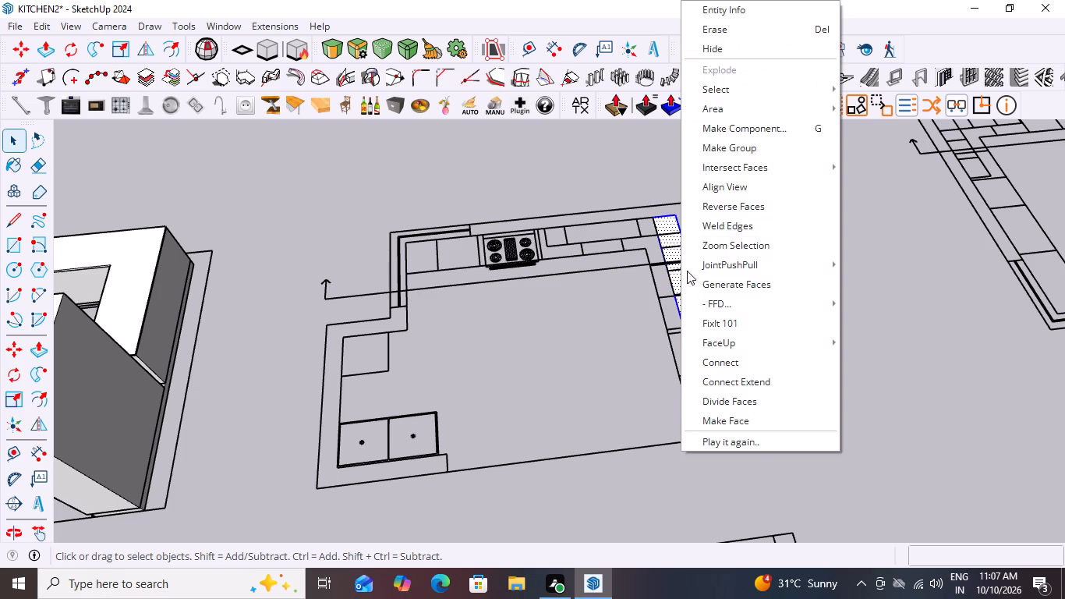
pyautogui.click(723, 148)
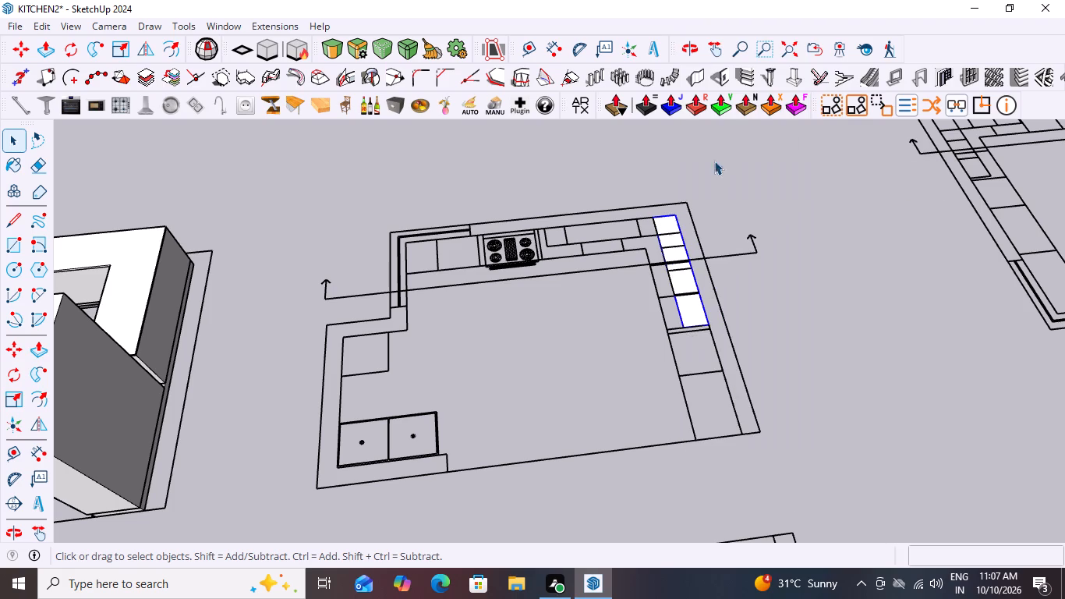
# Open the cabinet-strip group for editing and extrude its face upward with Push/Pull.
pyautogui.doubleClick(675, 282)
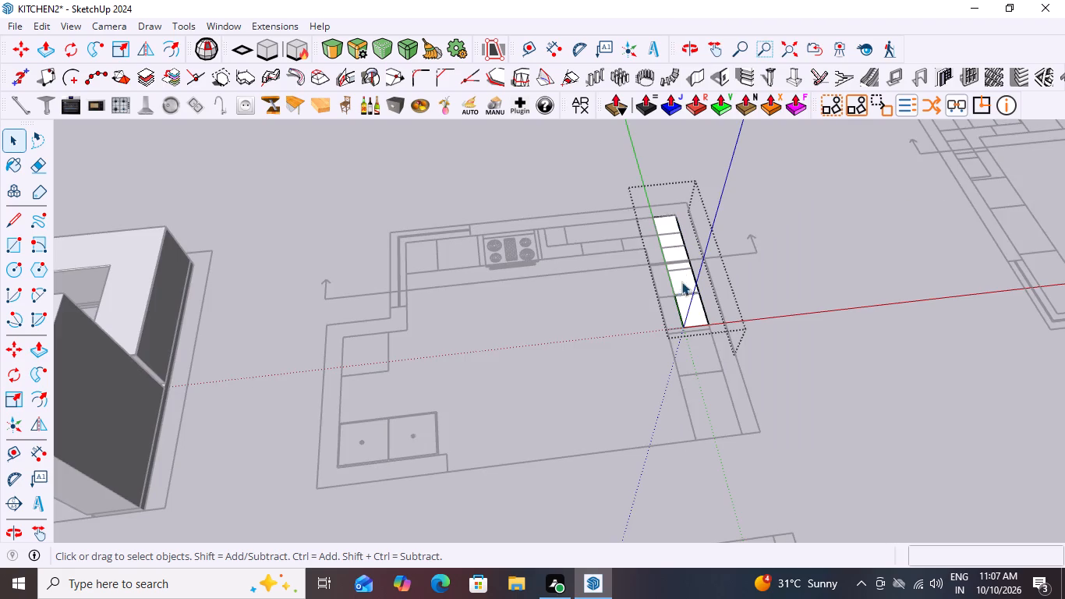
pyautogui.click(686, 283)
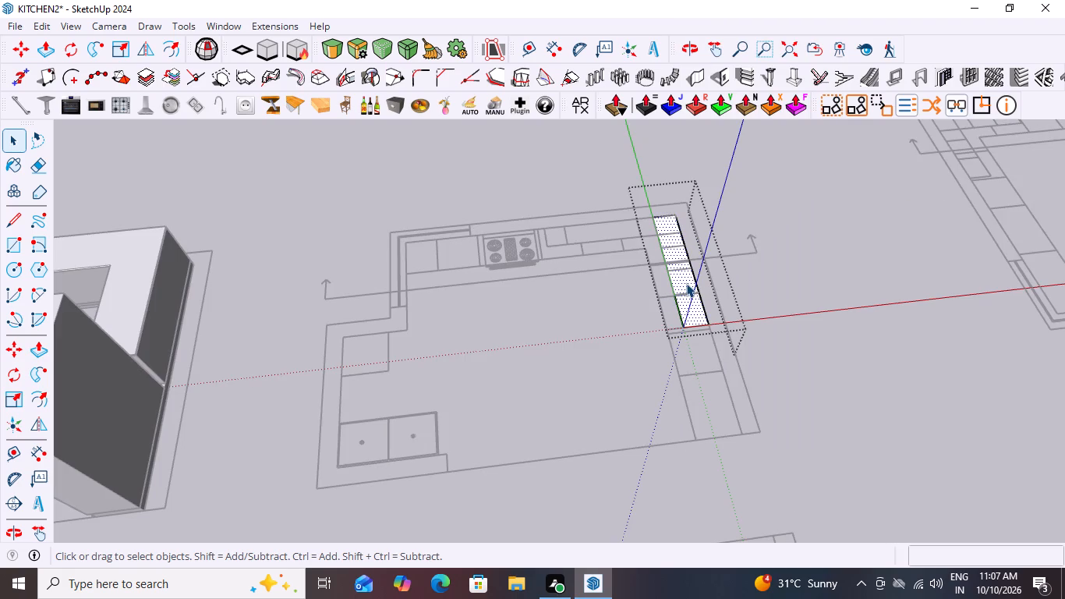
pyautogui.press('p')
pyautogui.click(686, 283)
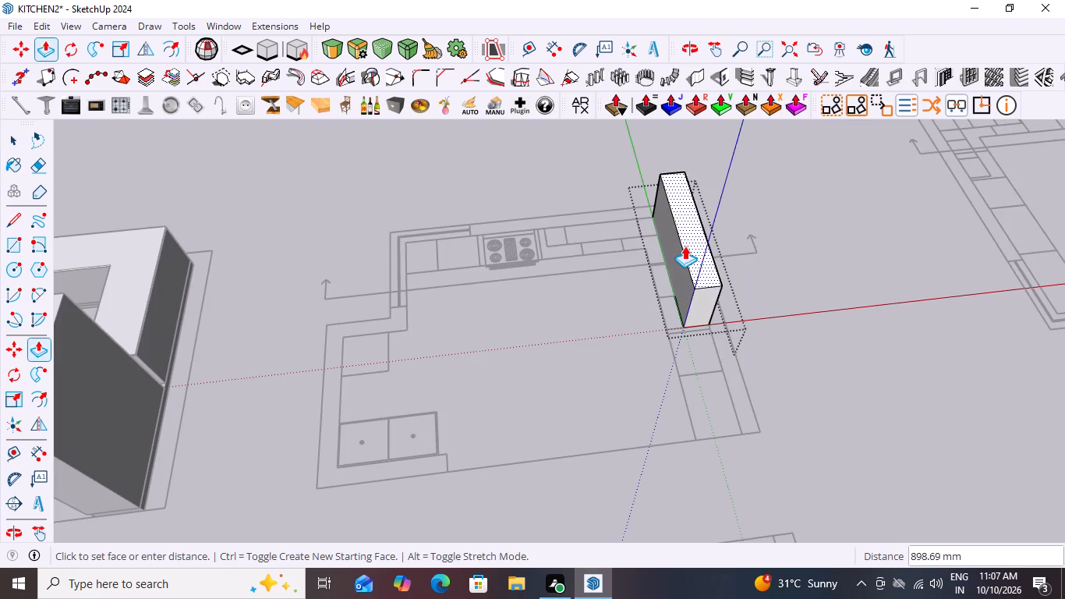
pyautogui.scroll(2, 681, 256)
pyautogui.scroll(-7, 681, 257)
pyautogui.moveTo(685, 291); pyautogui.dragTo(720, 268, button='middle')
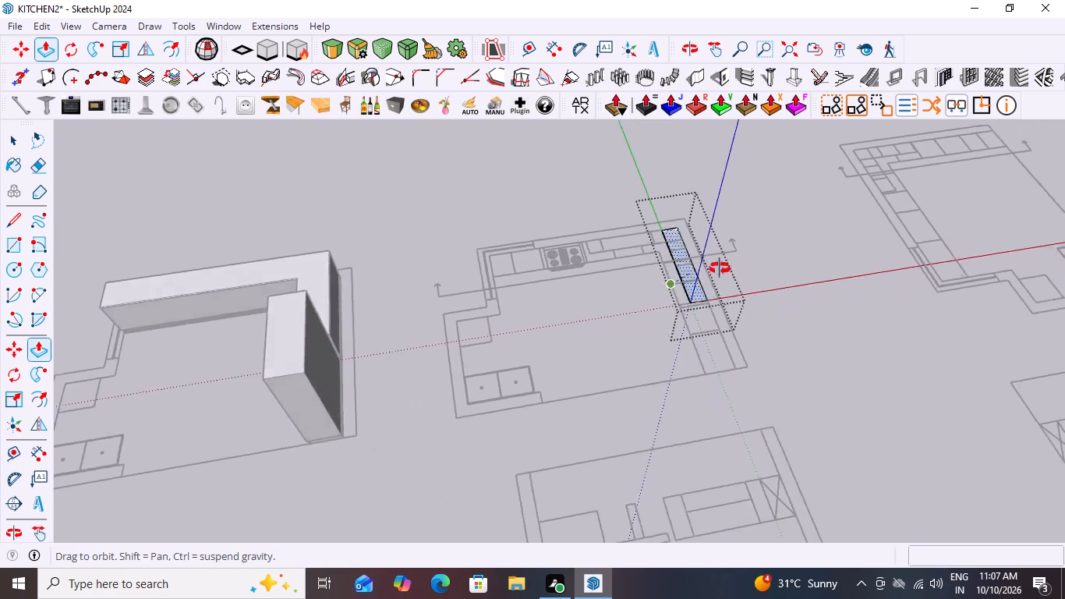
pyautogui.moveTo(720, 268); pyautogui.dragTo(705, 287, button='middle')
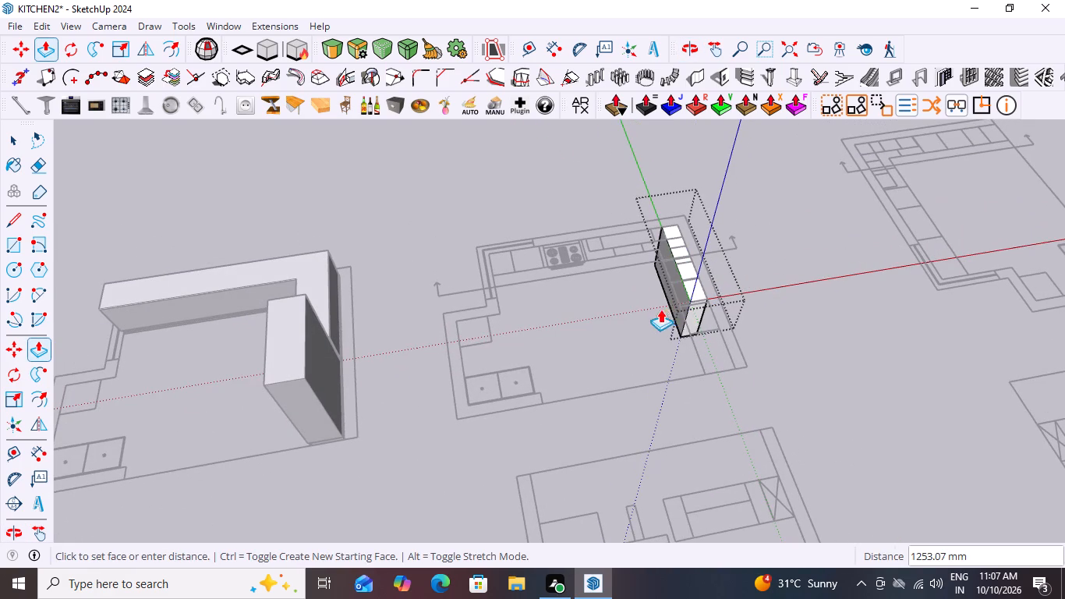
pyautogui.scroll(6, 669, 284)
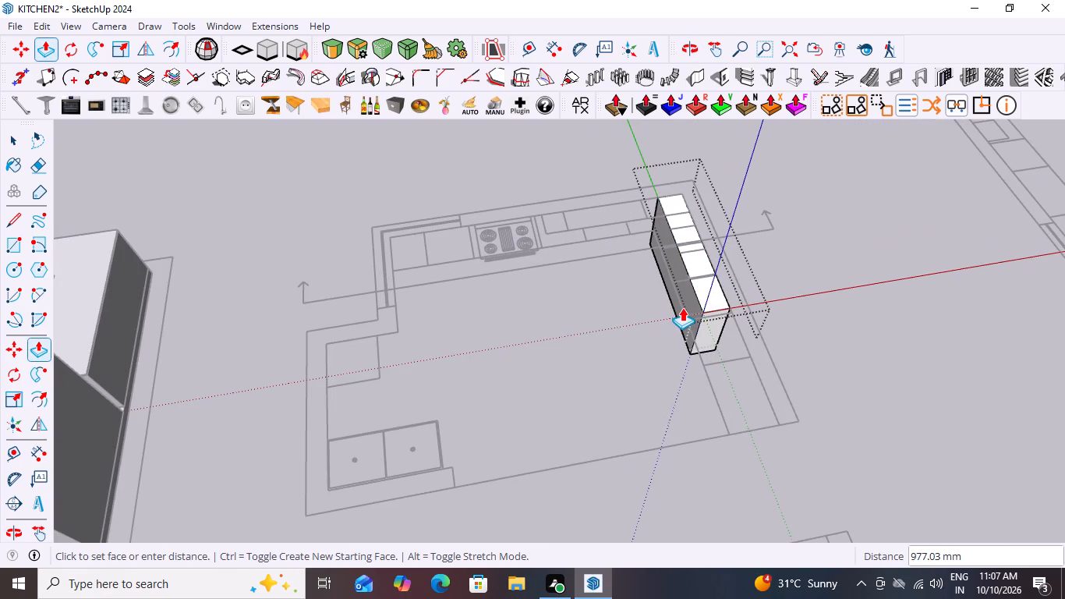
pyautogui.scroll(9, 682, 307)
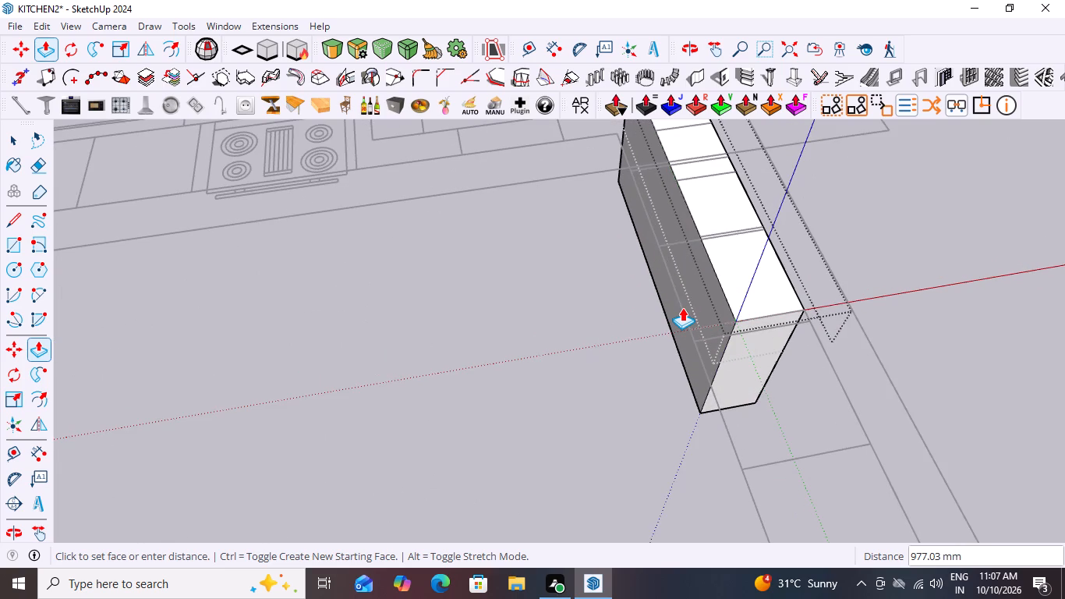
pyautogui.scroll(-11, 682, 307)
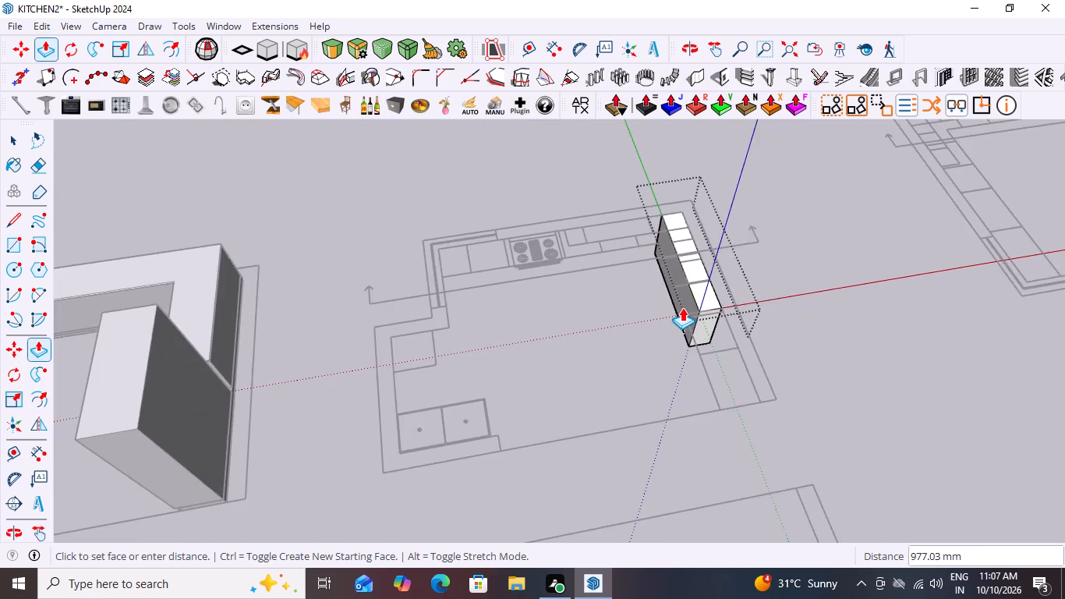
pyautogui.scroll(-3, 682, 307)
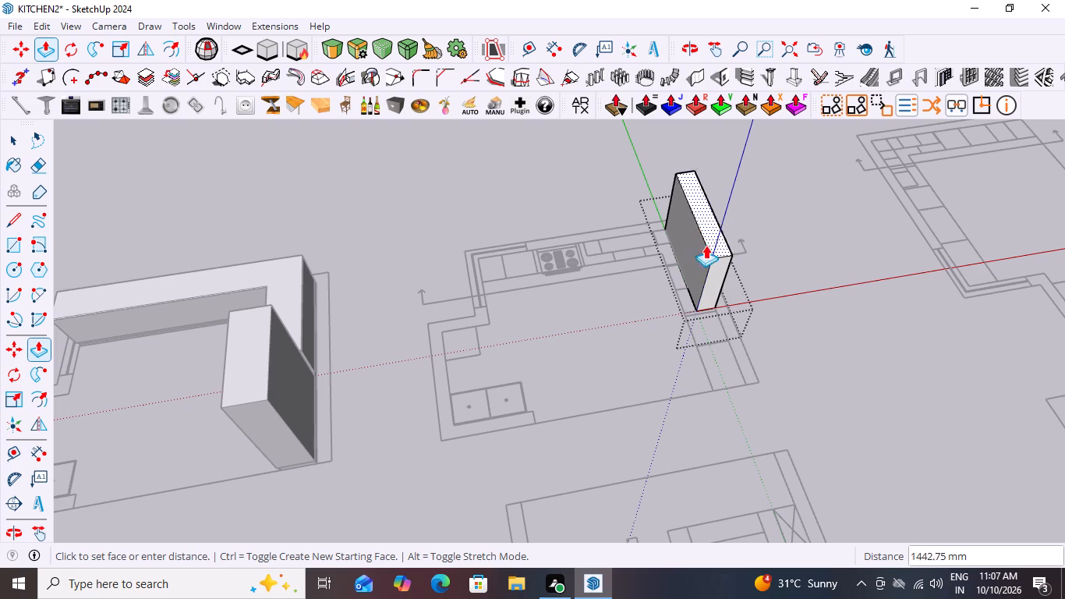
pyautogui.scroll(-4, 710, 304)
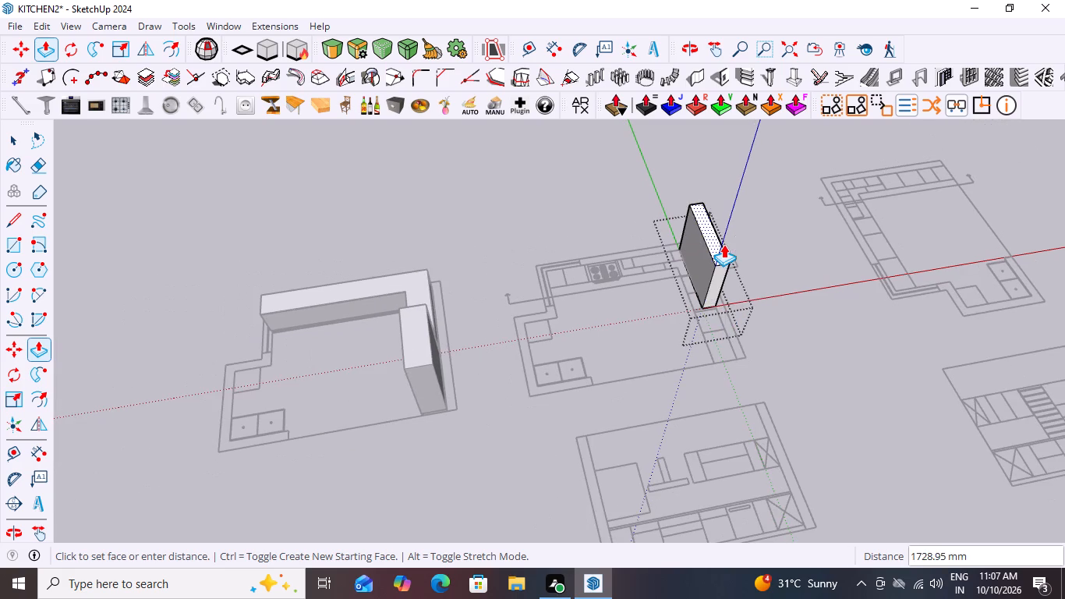
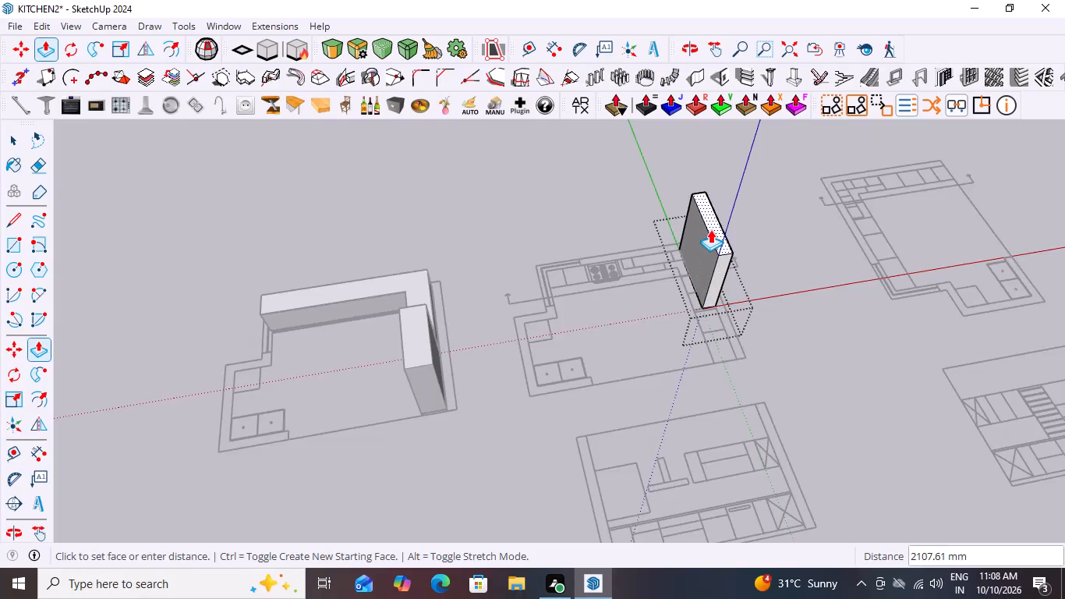
# Examine the hob plan from the sink corner across to the narrow cabinet strip along the side wall.
pyautogui.press('space')
pyautogui.scroll(10, 550, 364)
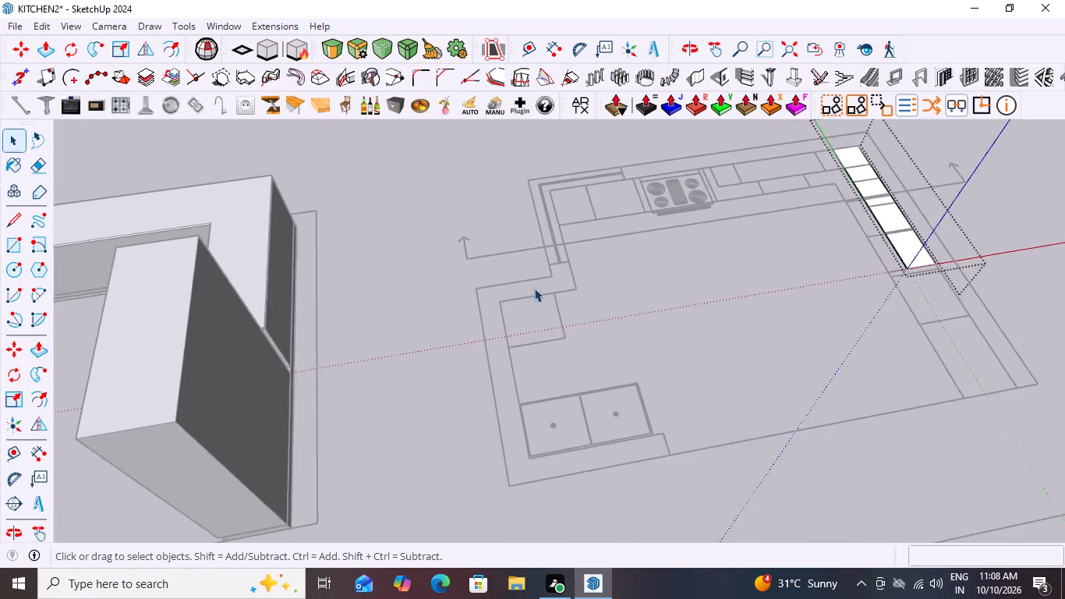
pyautogui.scroll(4, 534, 288)
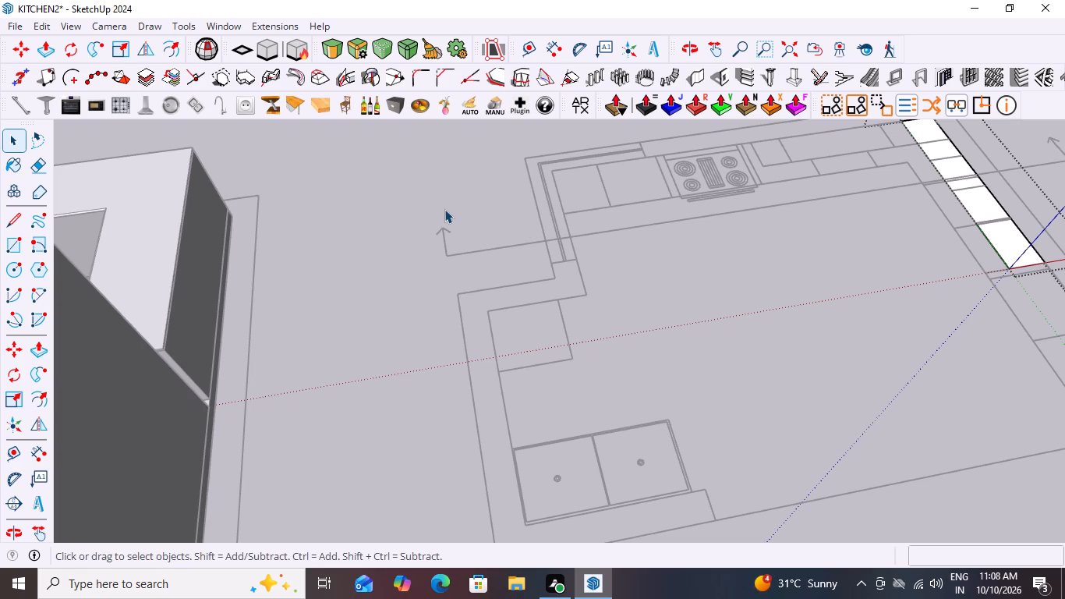
pyautogui.scroll(-10, 444, 209)
pyautogui.scroll(10, 525, 414)
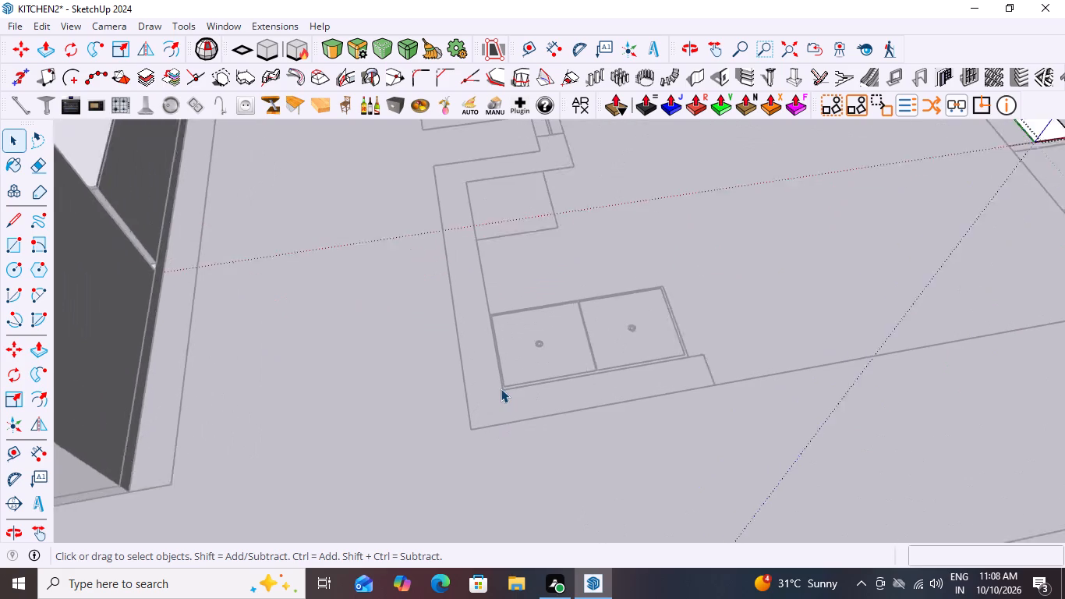
pyautogui.scroll(2, 501, 388)
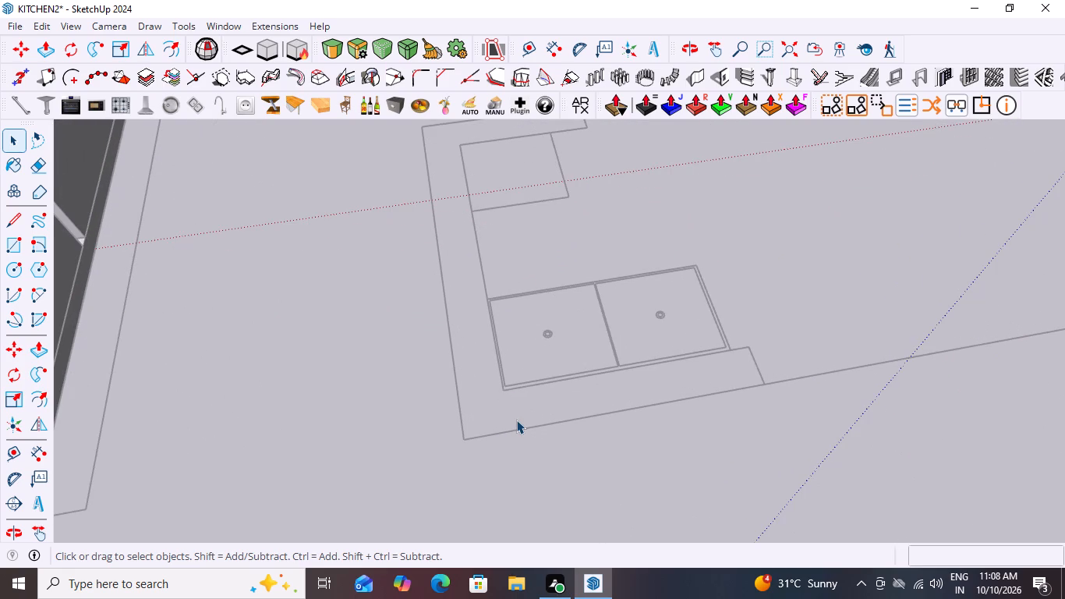
pyautogui.scroll(-13, 519, 410)
pyautogui.scroll(1, 558, 209)
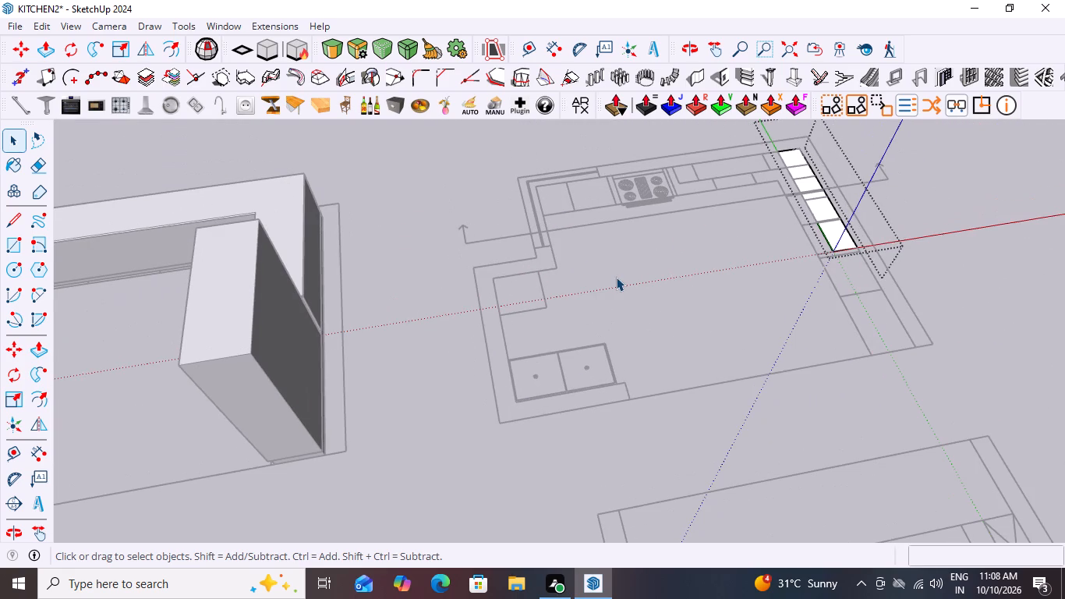
pyautogui.scroll(-7, 659, 268)
pyautogui.scroll(5, 833, 197)
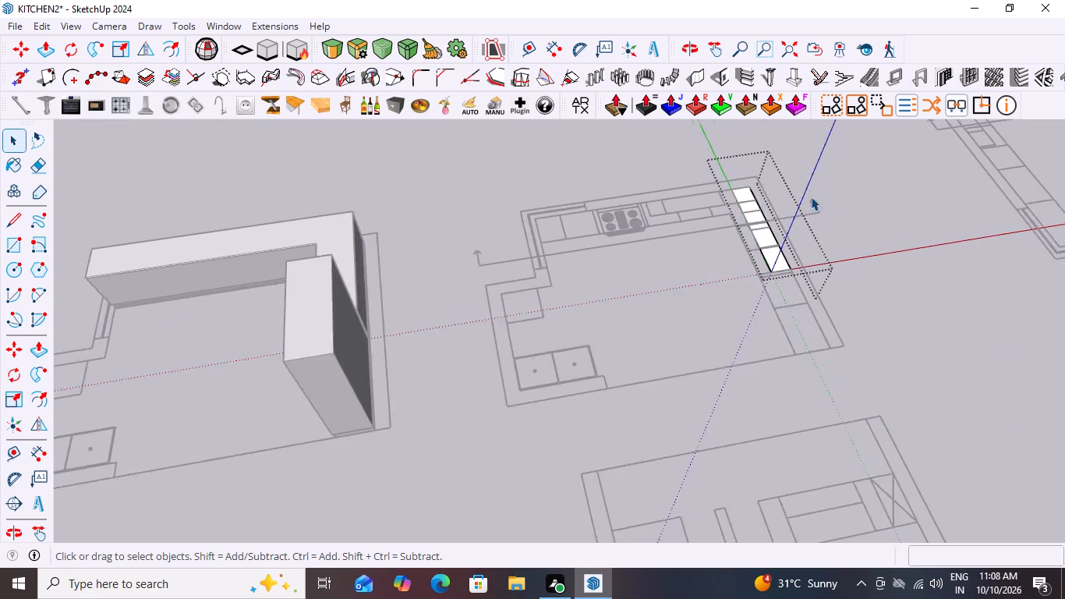
pyautogui.scroll(3, 811, 197)
pyautogui.moveTo(794, 212); pyautogui.dragTo(763, 210, button='middle')
pyautogui.scroll(10, 756, 210)
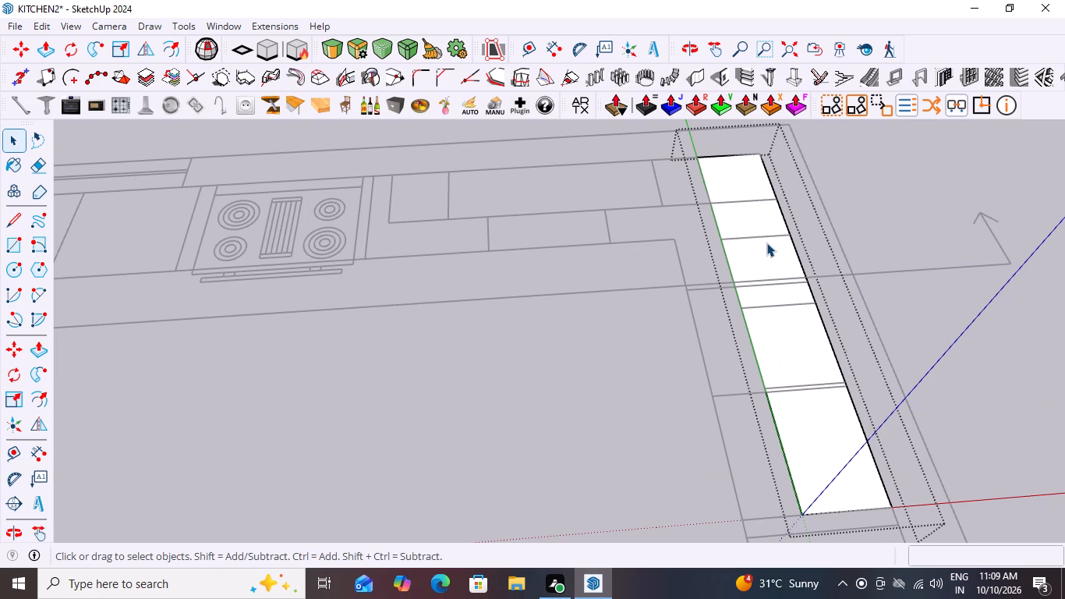
pyautogui.scroll(-9, 752, 243)
pyautogui.scroll(-6, 653, 264)
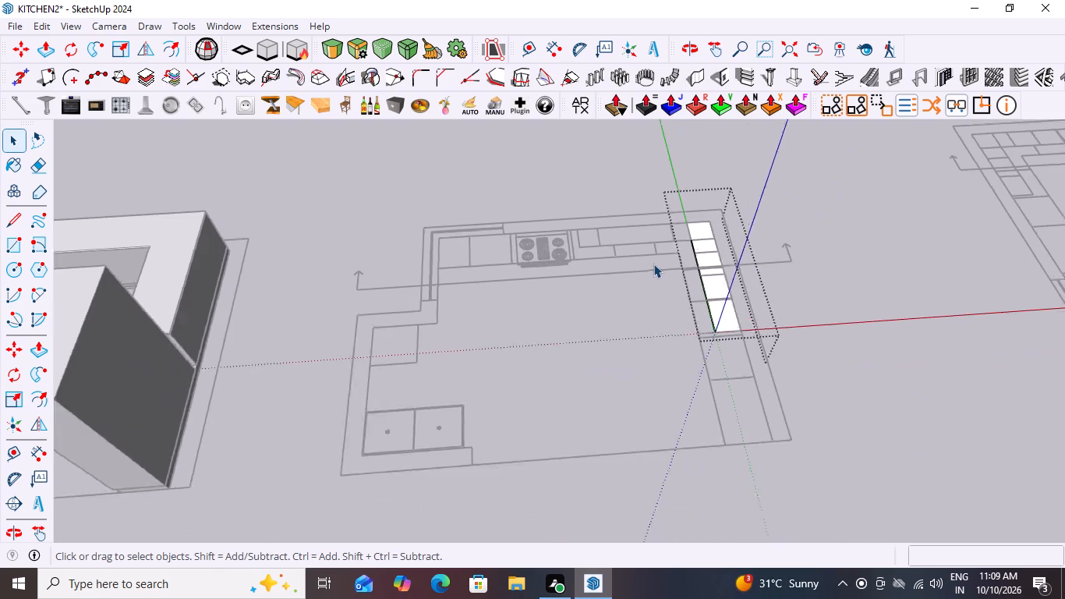
pyautogui.scroll(-1, 653, 264)
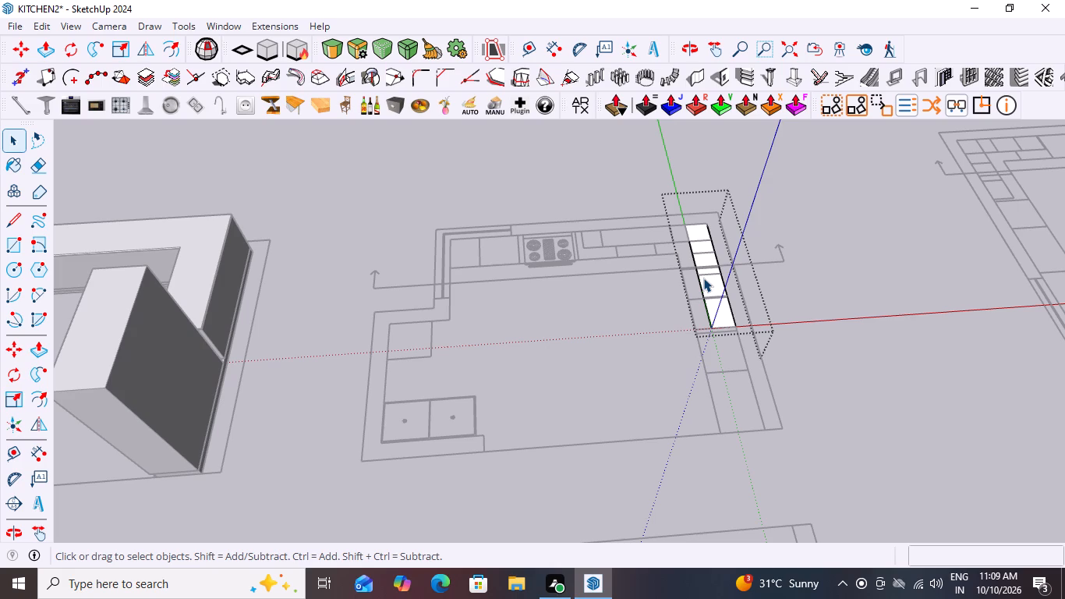
# Extrude the cabinet-strip face upward 600 mm with Push/Pull and close the group.
pyautogui.scroll(11, 655, 307)
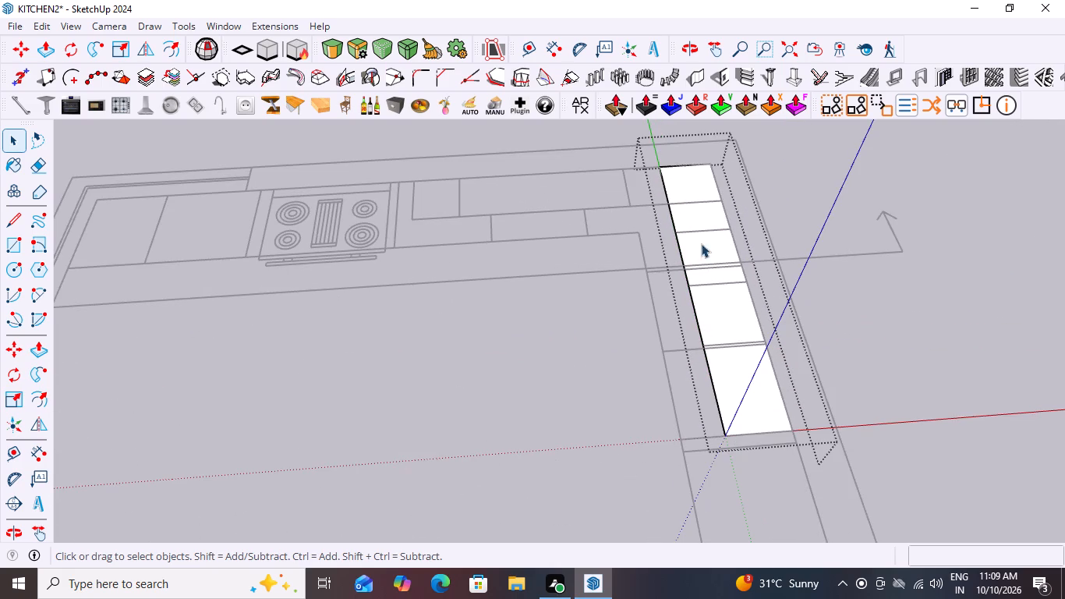
pyautogui.doubleClick(706, 242)
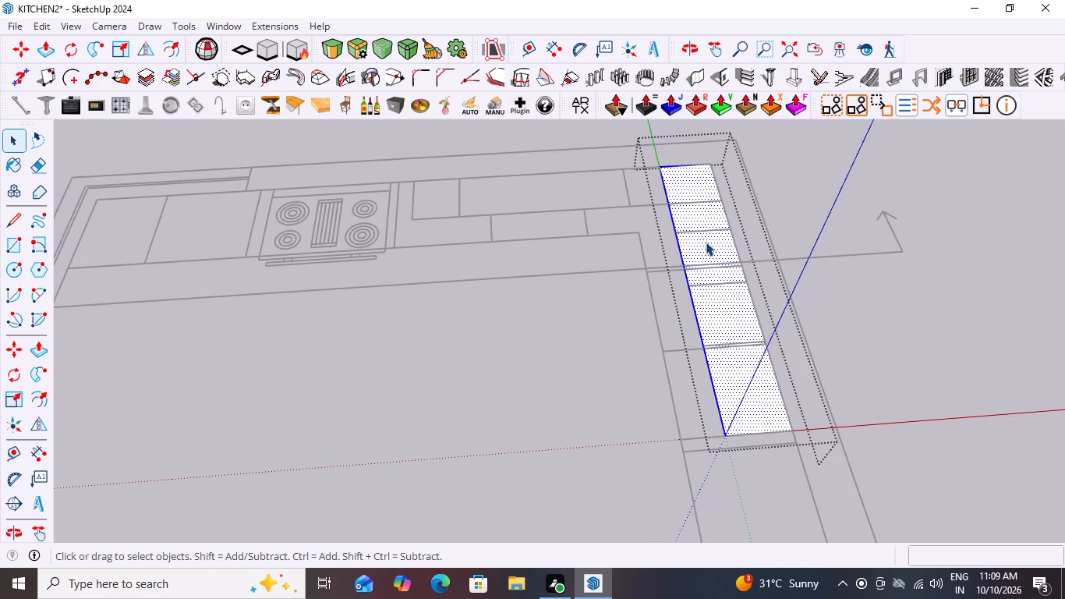
pyautogui.press('p')
pyautogui.click(706, 242)
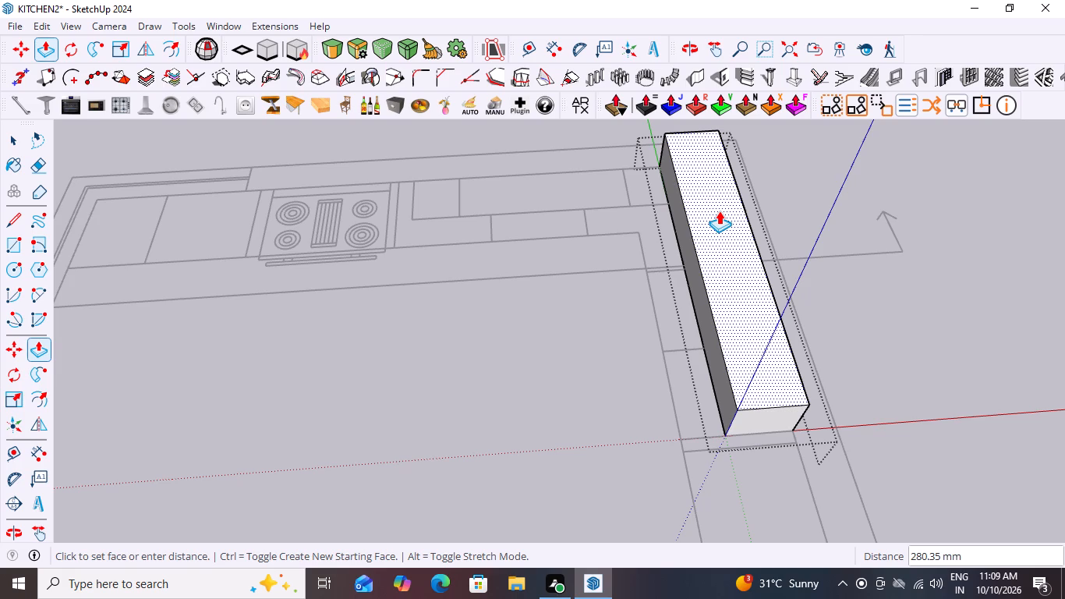
pyautogui.write('600')
pyautogui.write('MM')
pyautogui.press('Return')
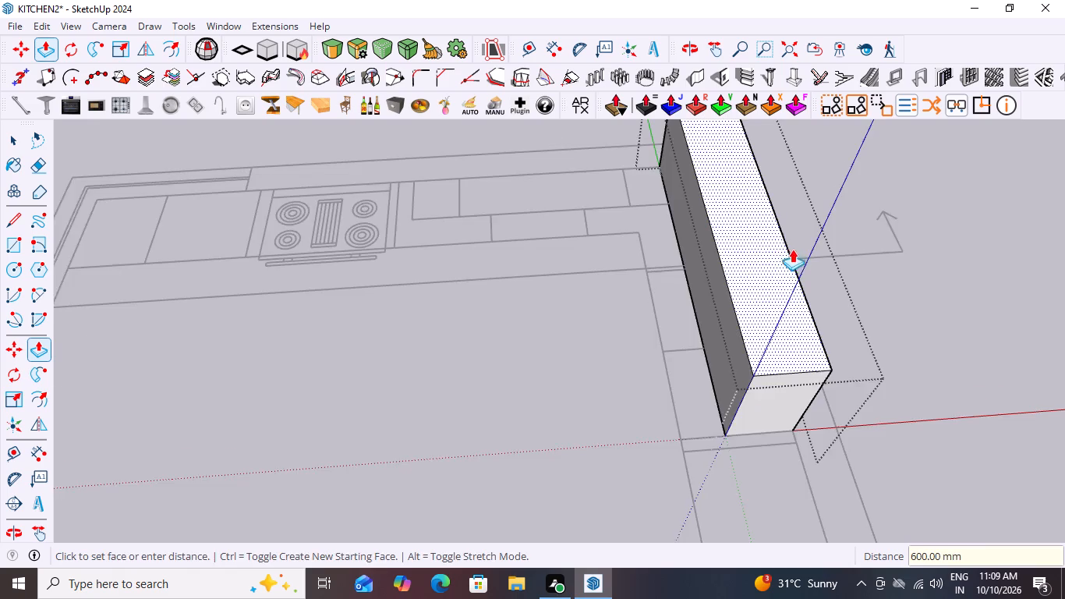
pyautogui.scroll(-12, 792, 248)
pyautogui.press('space')
pyautogui.click(894, 231)
# Move the extruded cabinet group from the hob plan onto the modelled base cabinets, snapping its rear bottom corner to their outer top corner.
pyautogui.scroll(-1, 758, 295)
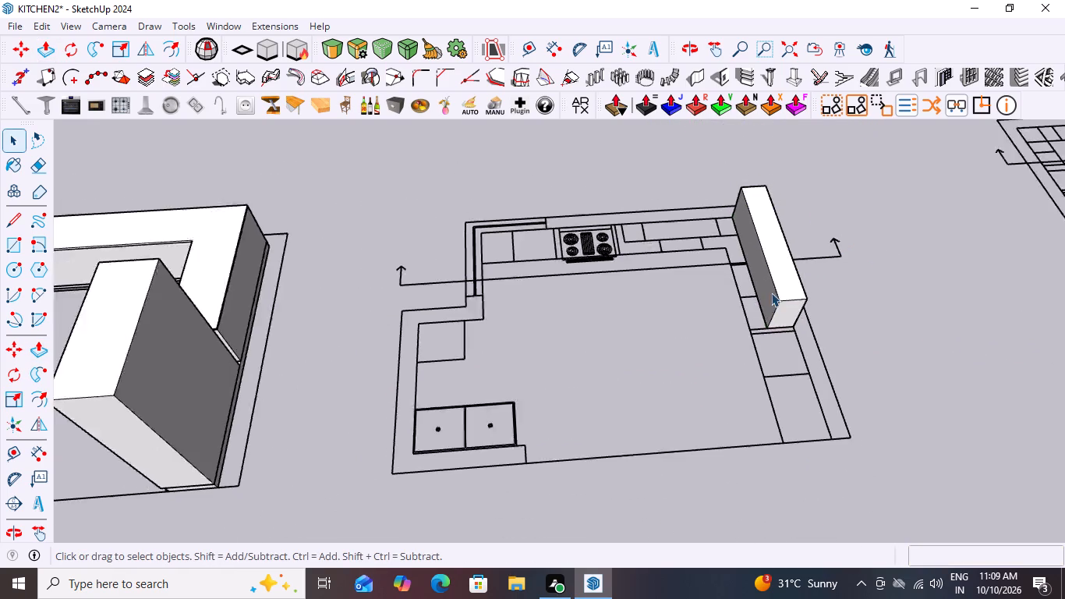
pyautogui.scroll(-8, 771, 292)
pyautogui.moveTo(630, 327); pyautogui.dragTo(436, 183, button='middle')
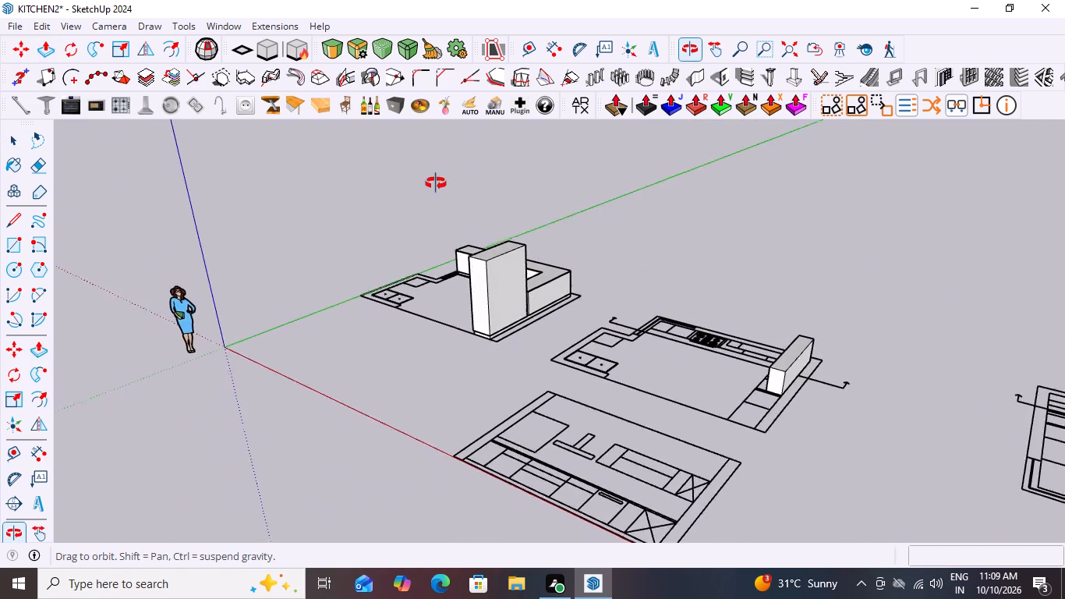
pyautogui.moveTo(436, 183); pyautogui.dragTo(292, 173, button='middle')
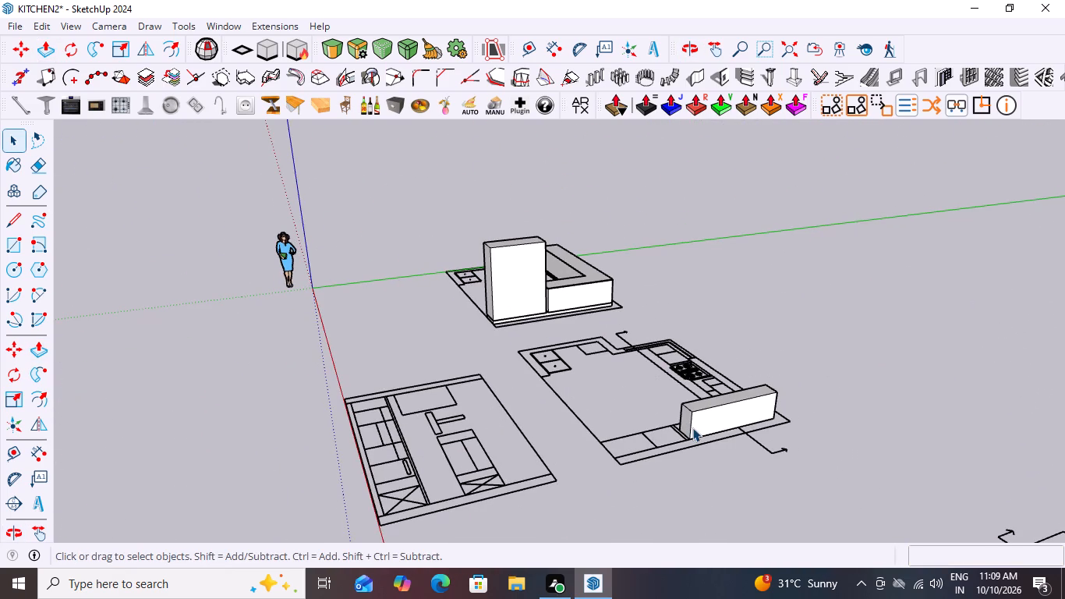
pyautogui.scroll(9, 706, 450)
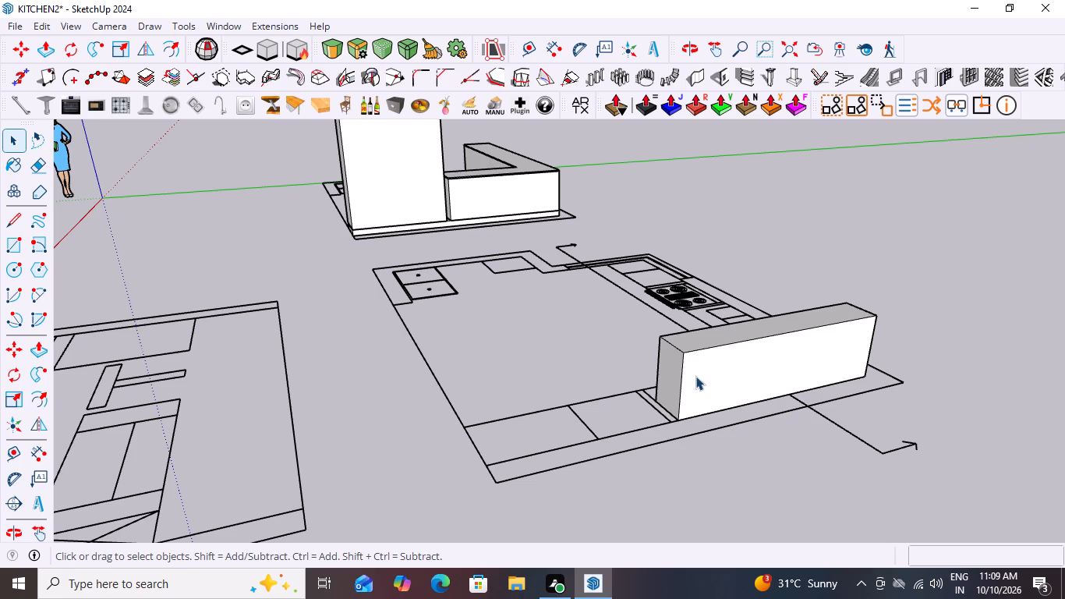
pyautogui.click(695, 376)
pyautogui.scroll(-8, 535, 368)
pyautogui.scroll(5, 795, 401)
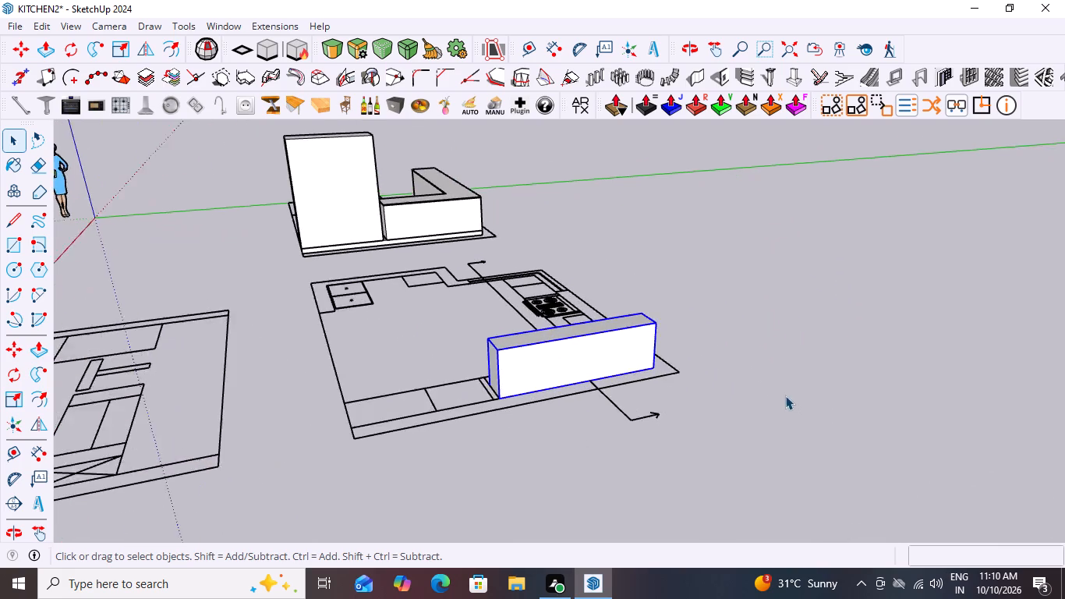
pyautogui.scroll(2, 785, 395)
pyautogui.press('m')
pyautogui.click(631, 365)
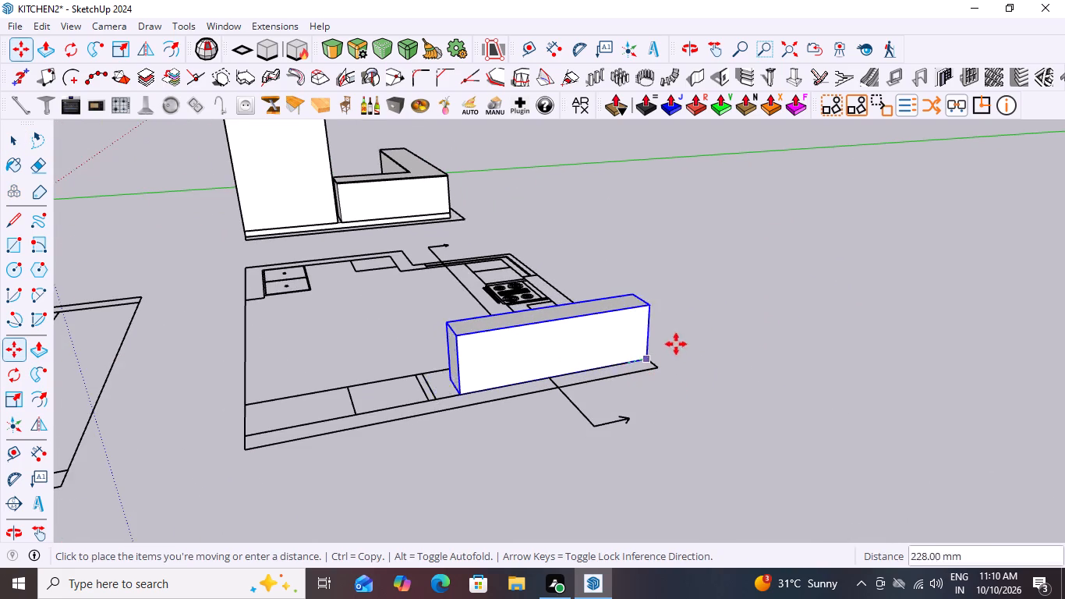
pyautogui.scroll(-11, 698, 349)
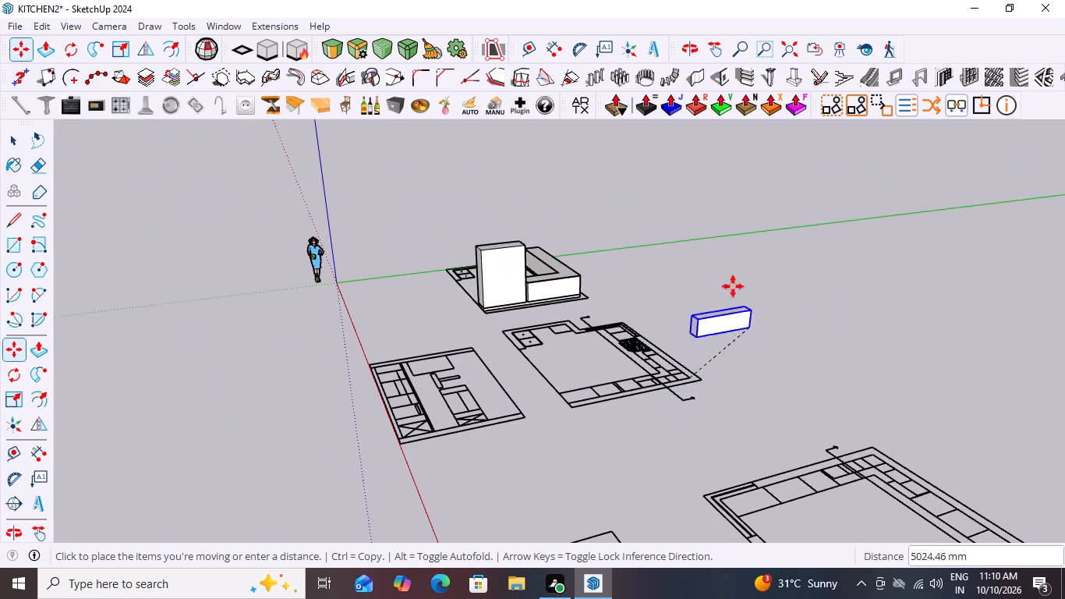
pyautogui.scroll(7, 576, 264)
pyautogui.moveTo(647, 303); pyautogui.dragTo(537, 353, button='middle')
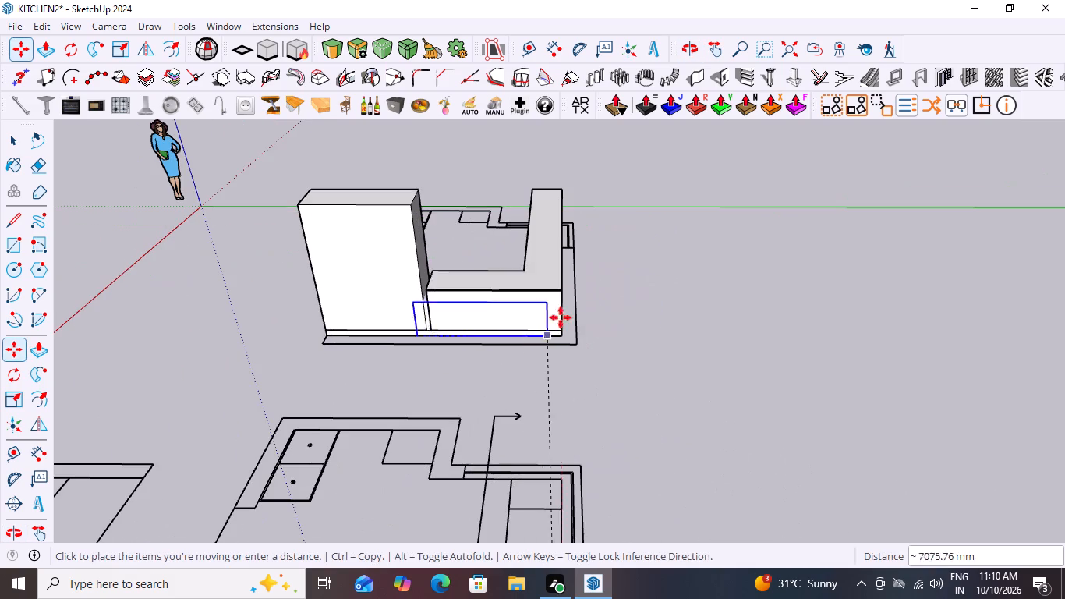
pyautogui.scroll(11, 554, 289)
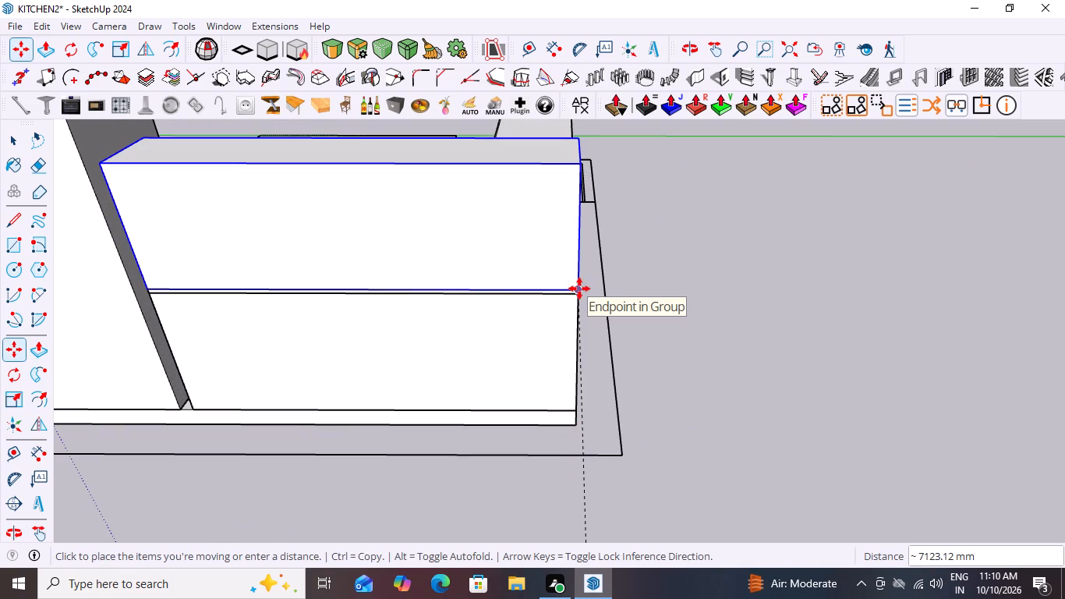
pyautogui.scroll(9, 579, 289)
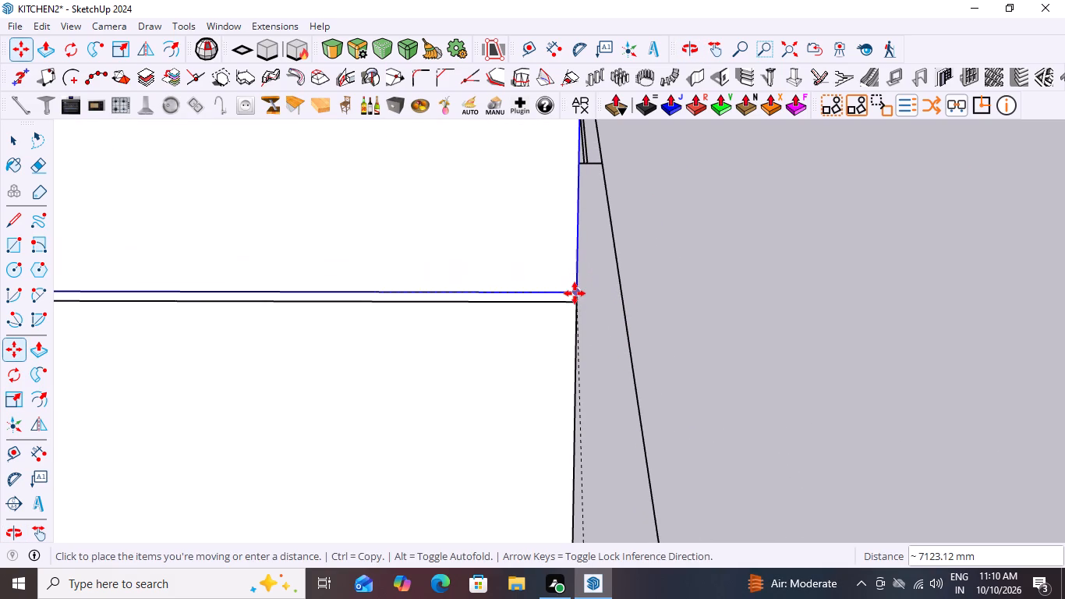
pyautogui.click(575, 293)
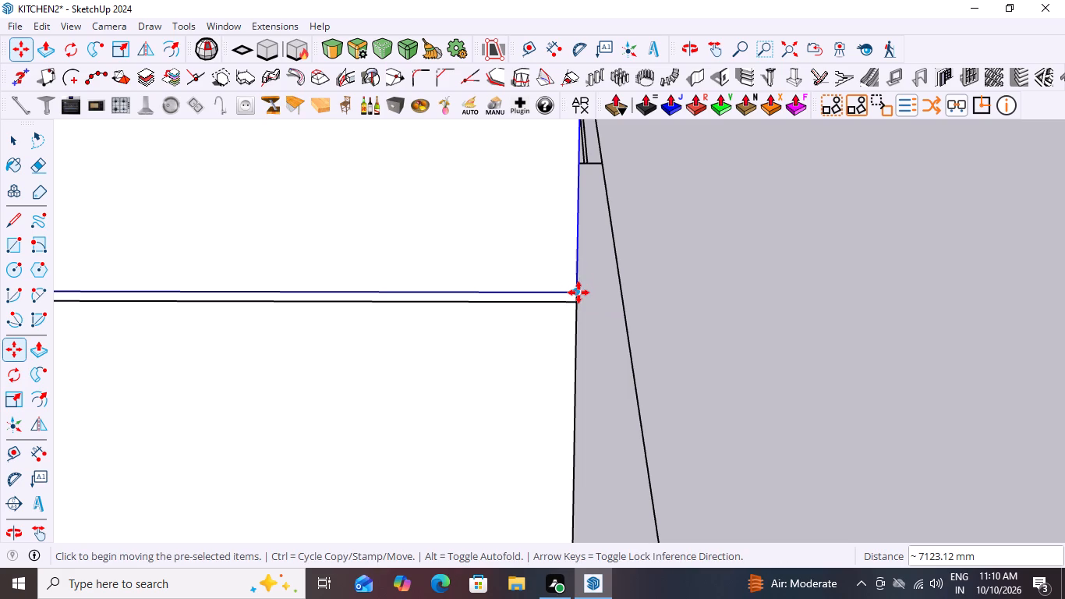
# Raise the cabinet group 700 mm along the blue axis above the base cabinets and deselect it.
pyautogui.click(578, 292)
pyautogui.press('Up')
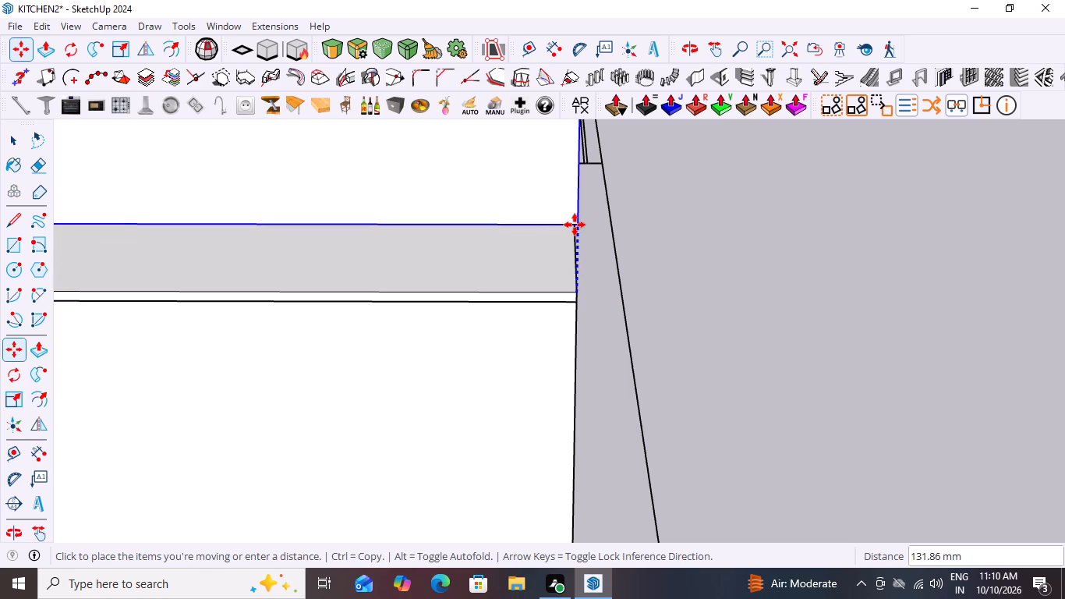
pyautogui.scroll(-20, 575, 224)
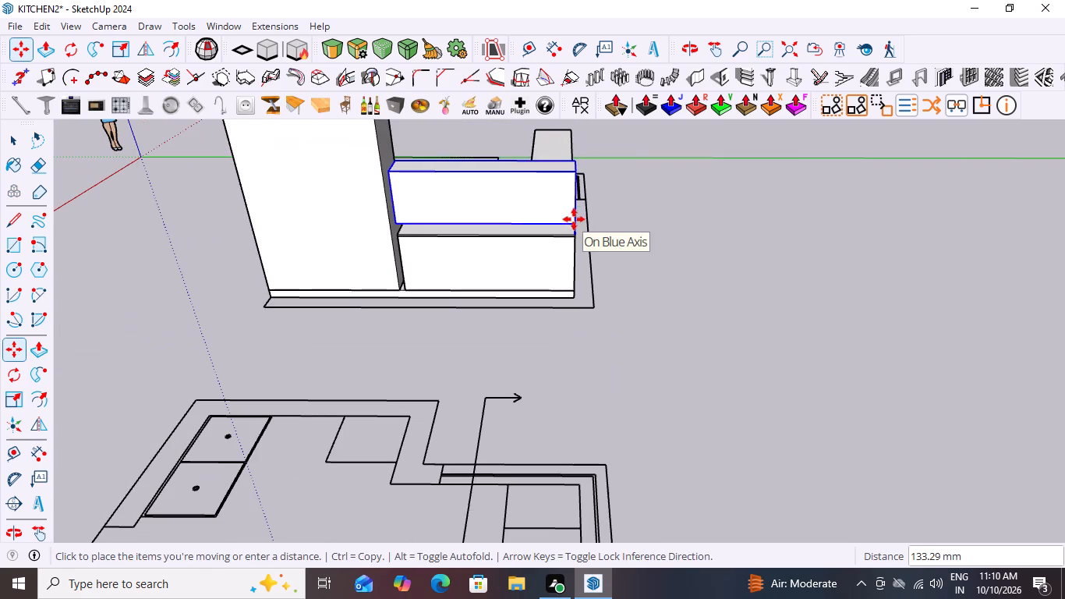
pyautogui.scroll(-4, 577, 168)
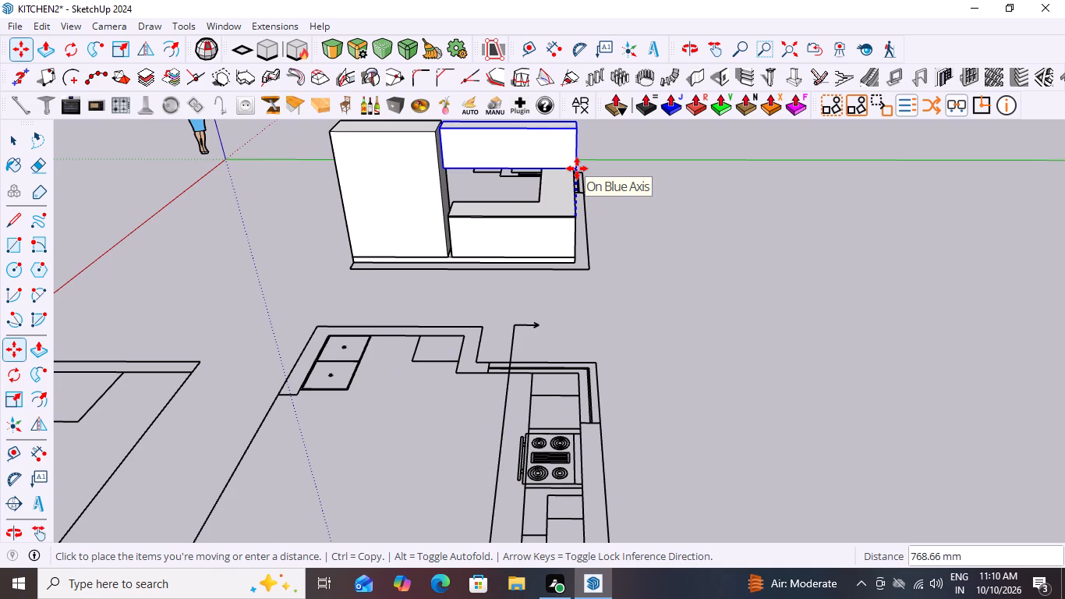
pyautogui.write('700')
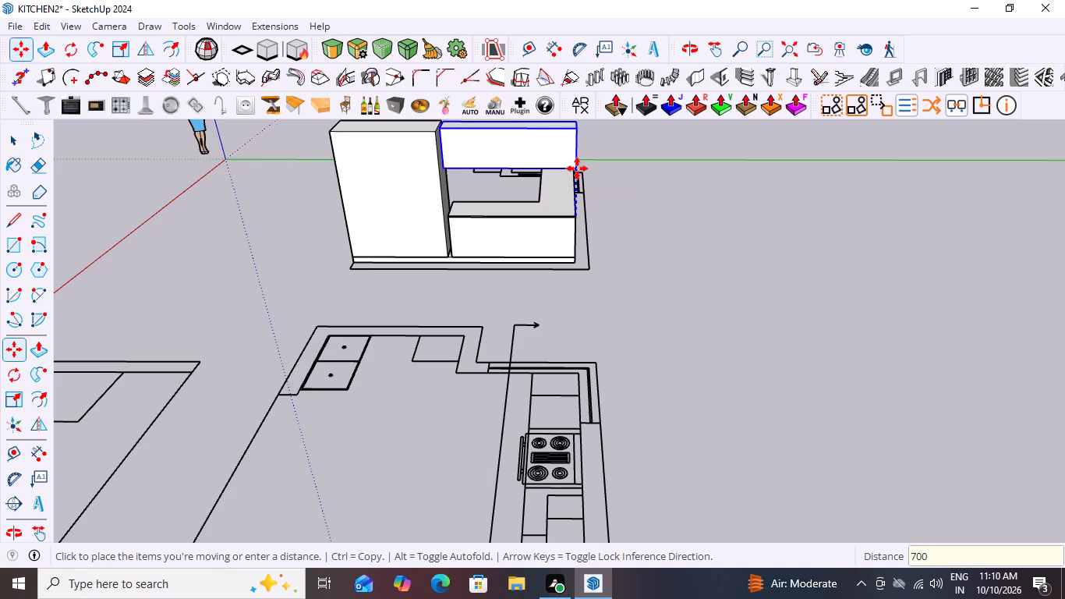
pyautogui.write('MM')
pyautogui.press('Return')
pyautogui.press('space')
pyautogui.click(728, 157)
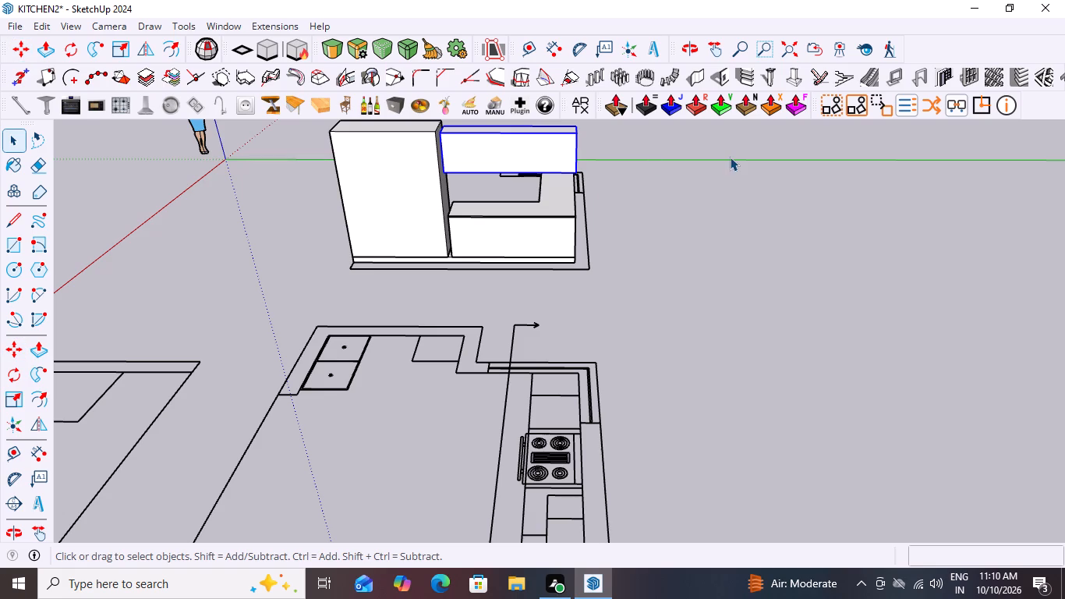
# Push/Pull the wall cabinet's top face up 20 mm to the top corner of the tall unit, and close the group.
pyautogui.scroll(-3, 604, 218)
pyautogui.moveTo(405, 246); pyautogui.dragTo(968, 289, button='middle')
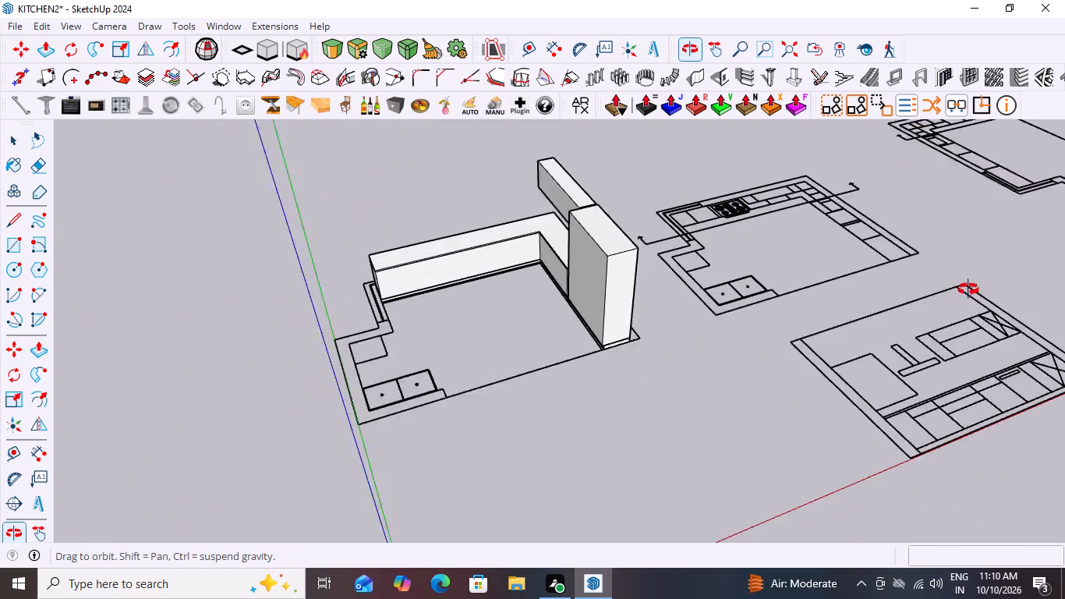
pyautogui.moveTo(968, 289); pyautogui.dragTo(980, 288, button='middle')
pyautogui.moveTo(566, 247); pyautogui.dragTo(825, 181, button='middle')
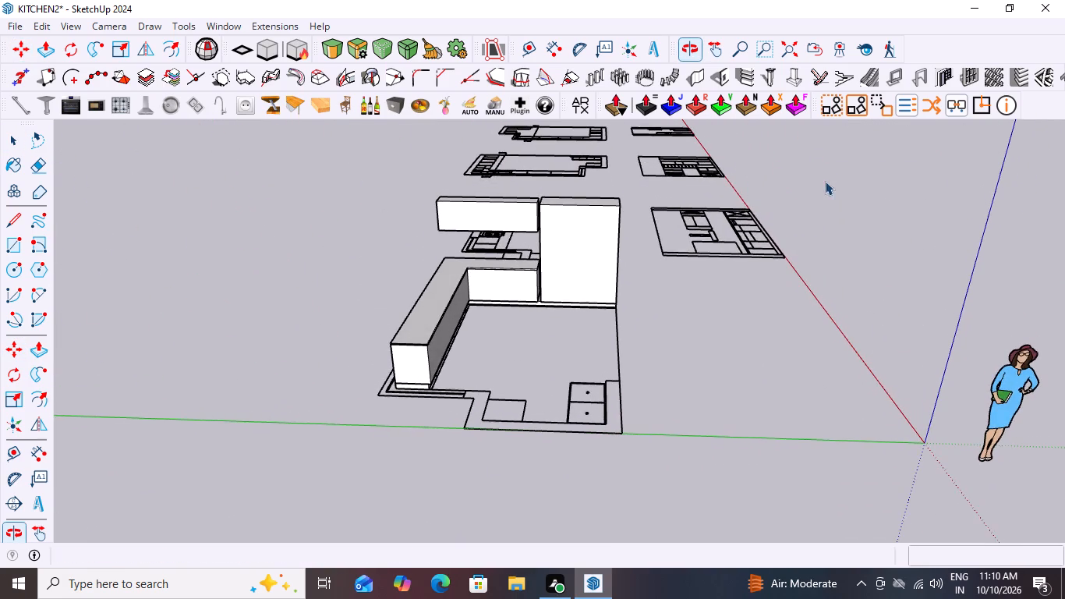
pyautogui.scroll(12, 479, 200)
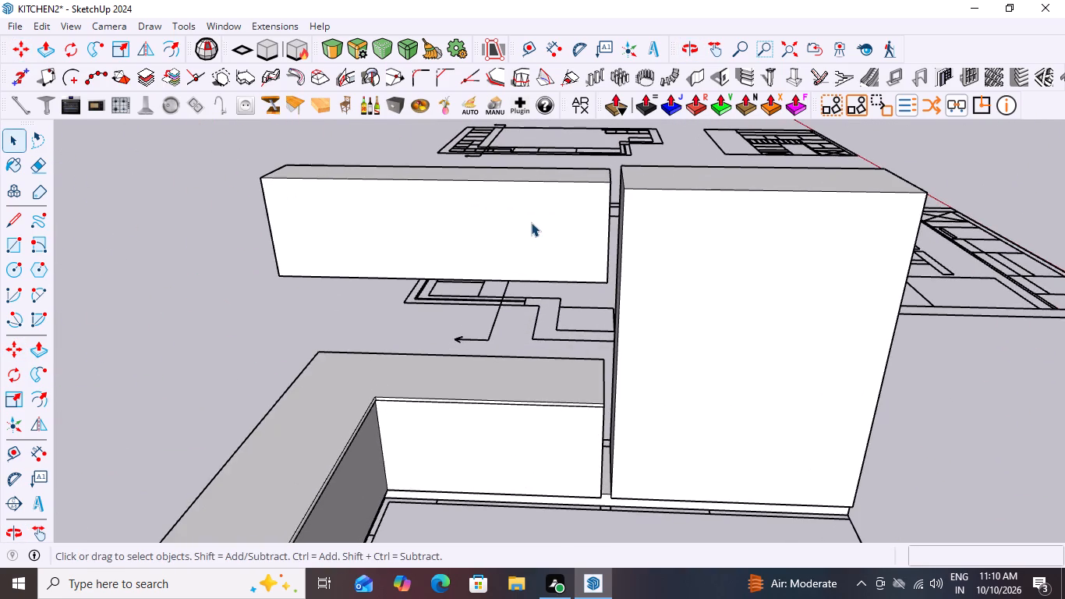
pyautogui.scroll(6, 555, 197)
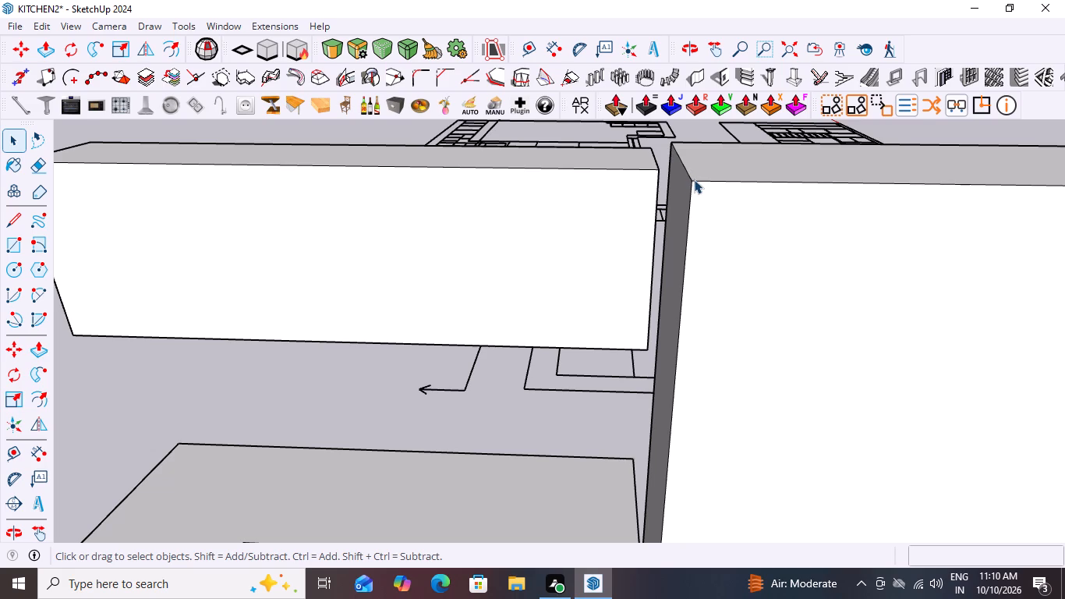
pyautogui.moveTo(635, 233); pyautogui.dragTo(677, 286, button='middle')
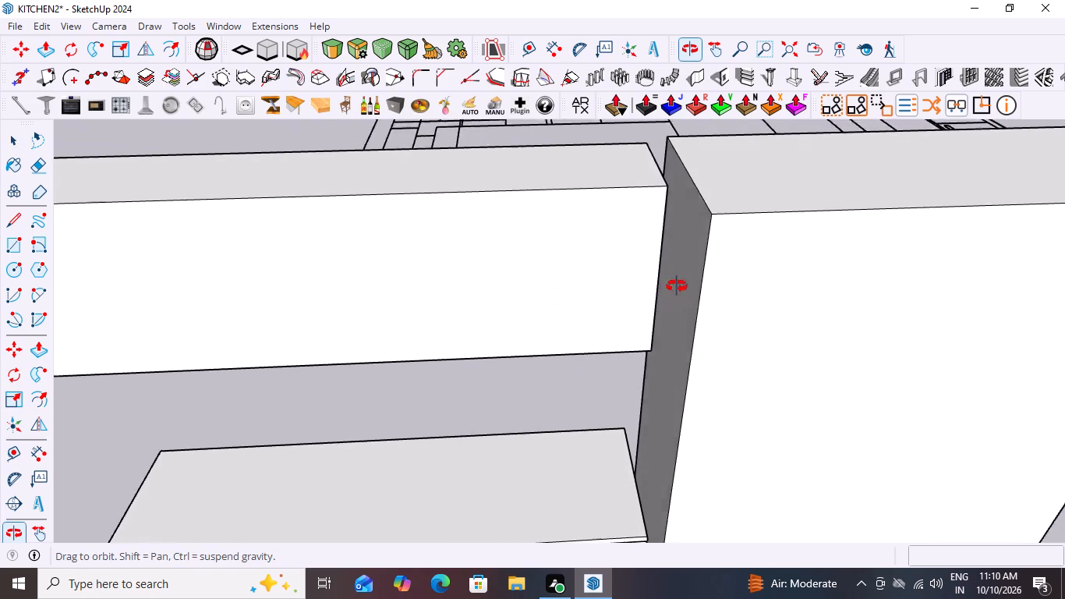
pyautogui.moveTo(677, 286); pyautogui.dragTo(686, 328, button='middle')
pyautogui.scroll(-8, 681, 329)
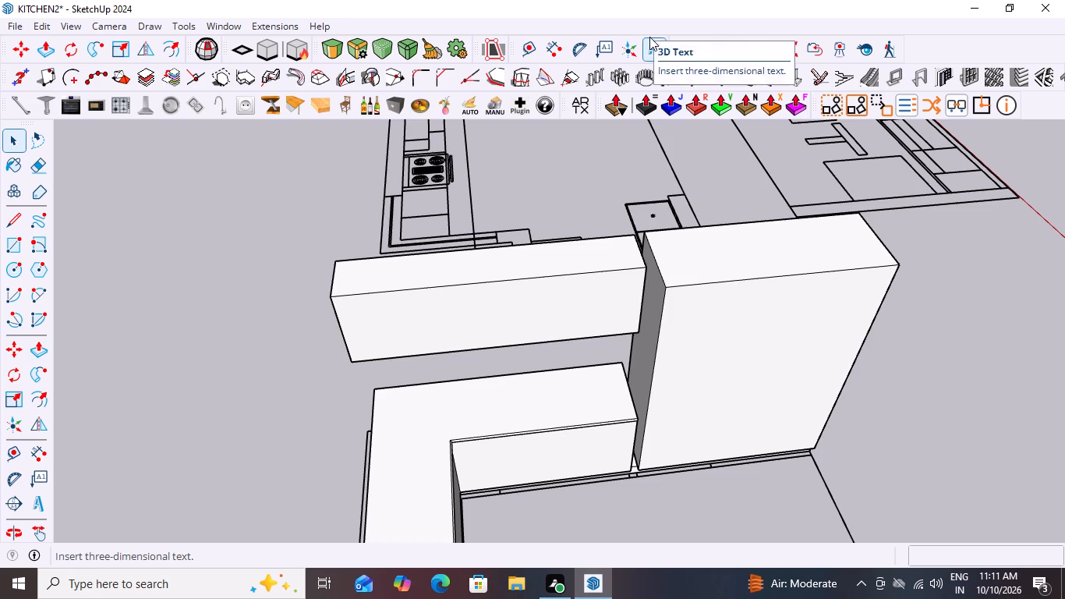
pyautogui.click(493, 263)
pyautogui.doubleClick(495, 264)
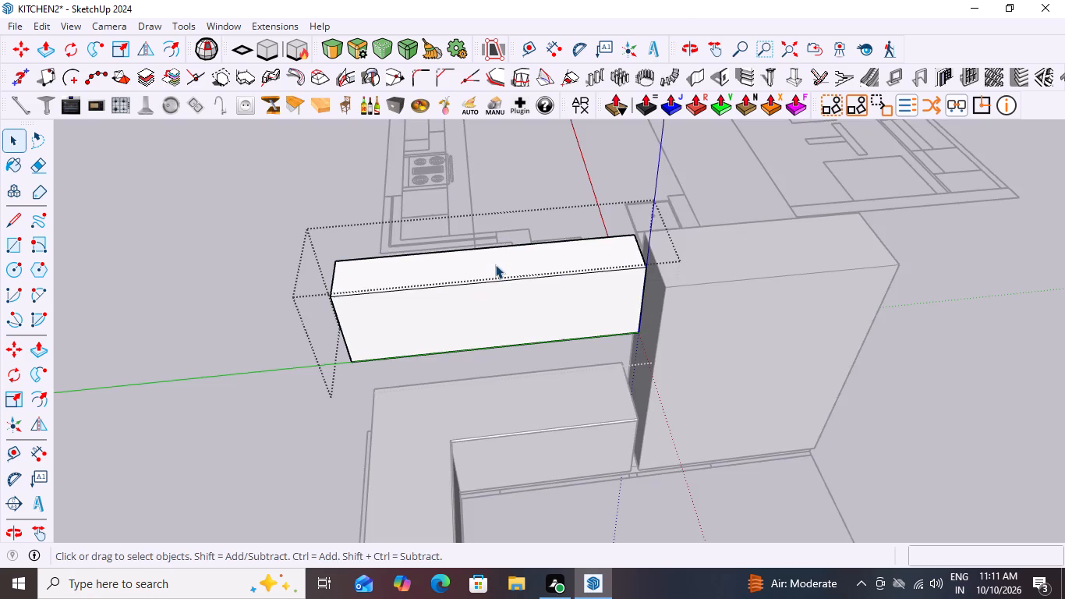
pyautogui.click(495, 264)
pyautogui.doubleClick(495, 264)
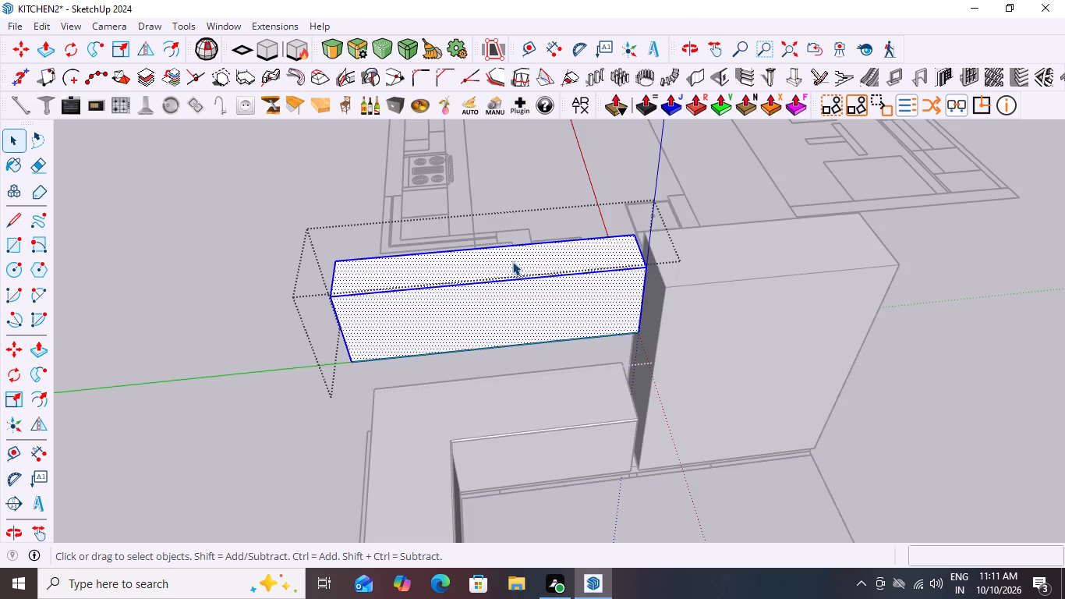
pyautogui.doubleClick(512, 261)
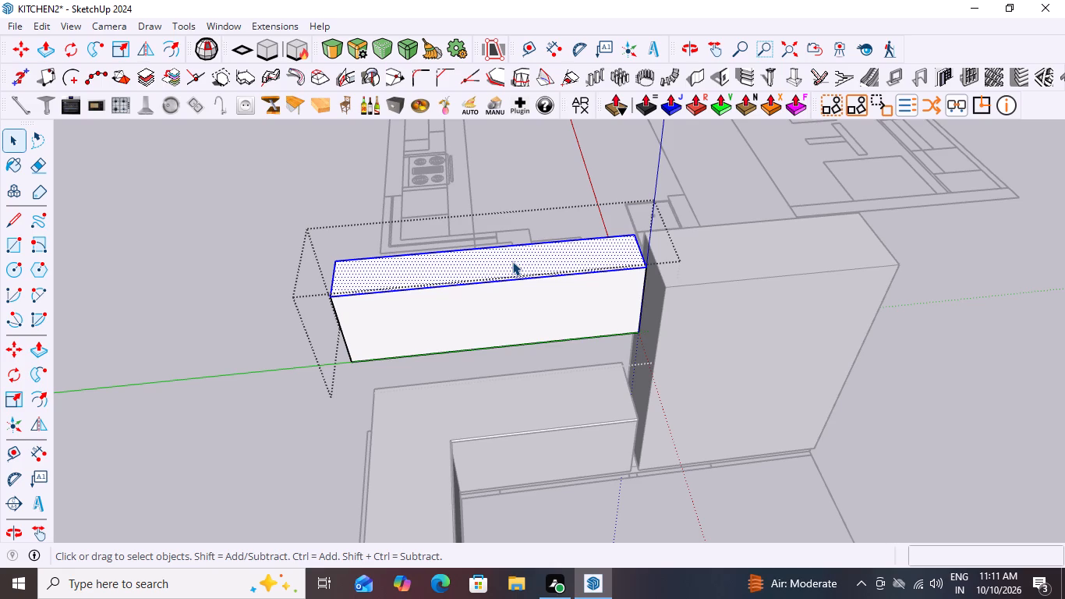
pyautogui.click(512, 261)
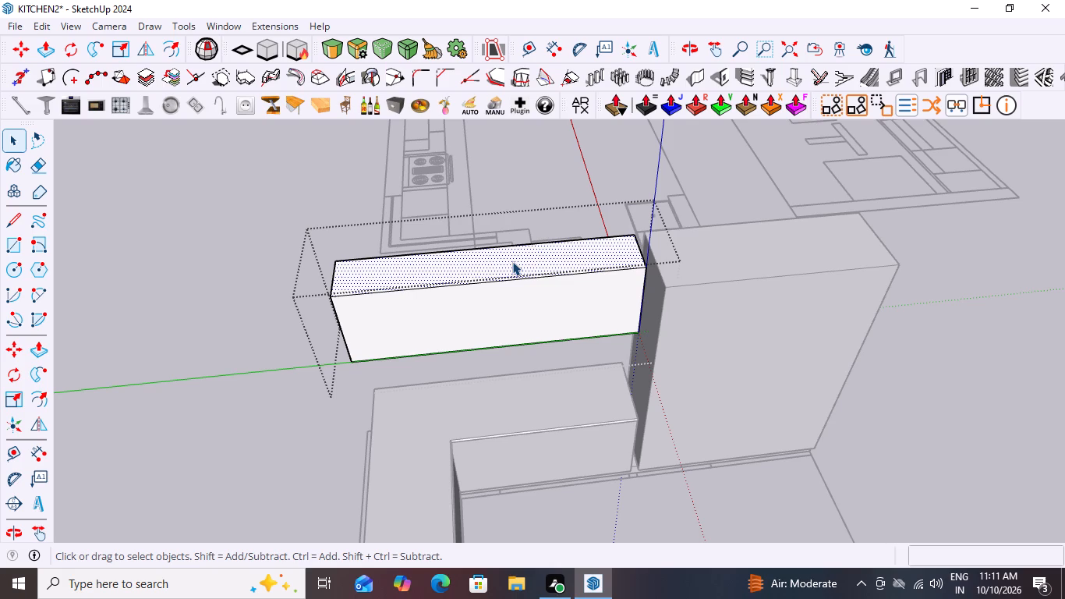
pyautogui.press('p')
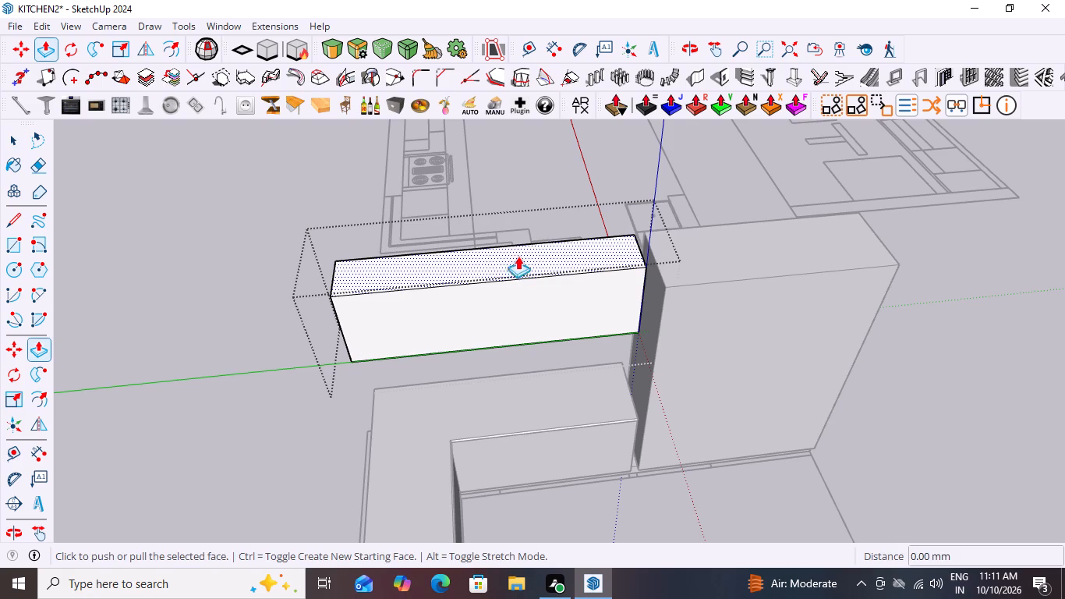
pyautogui.click(532, 250)
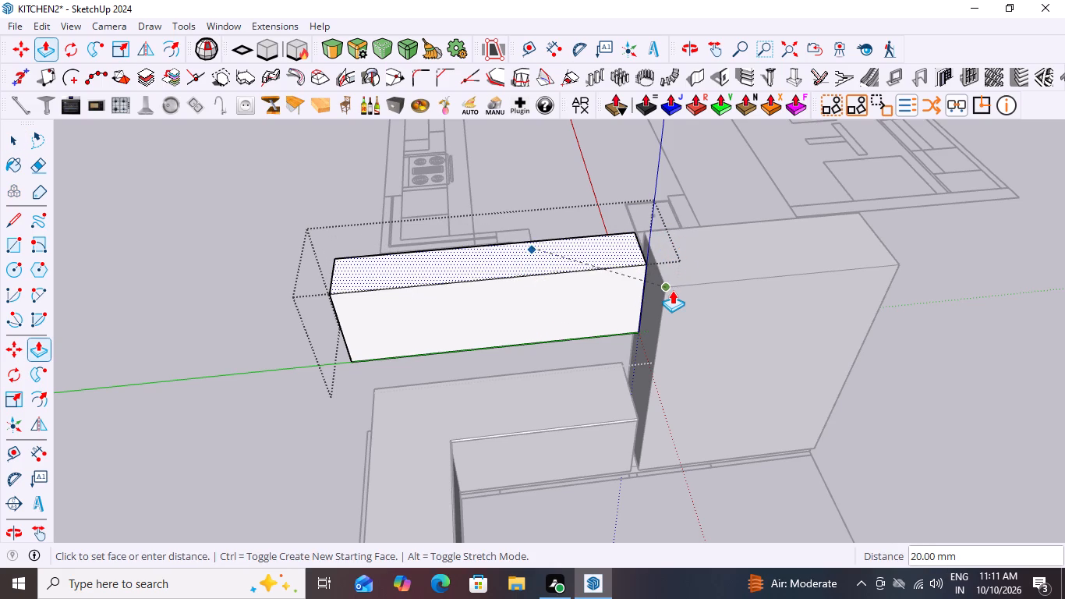
pyautogui.scroll(8, 680, 295)
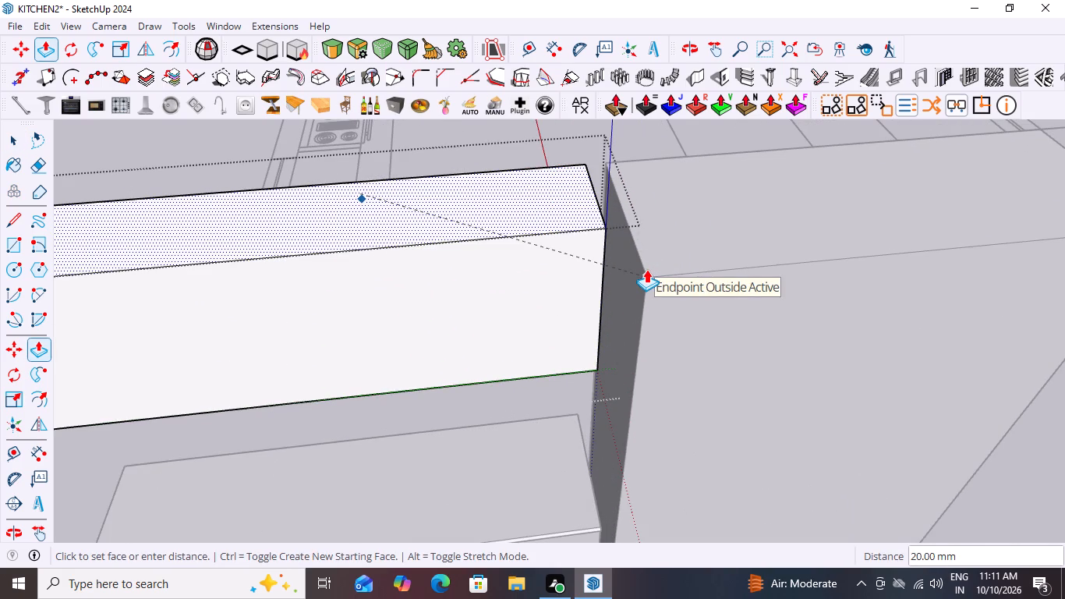
pyautogui.click(648, 274)
pyautogui.scroll(-16, 476, 236)
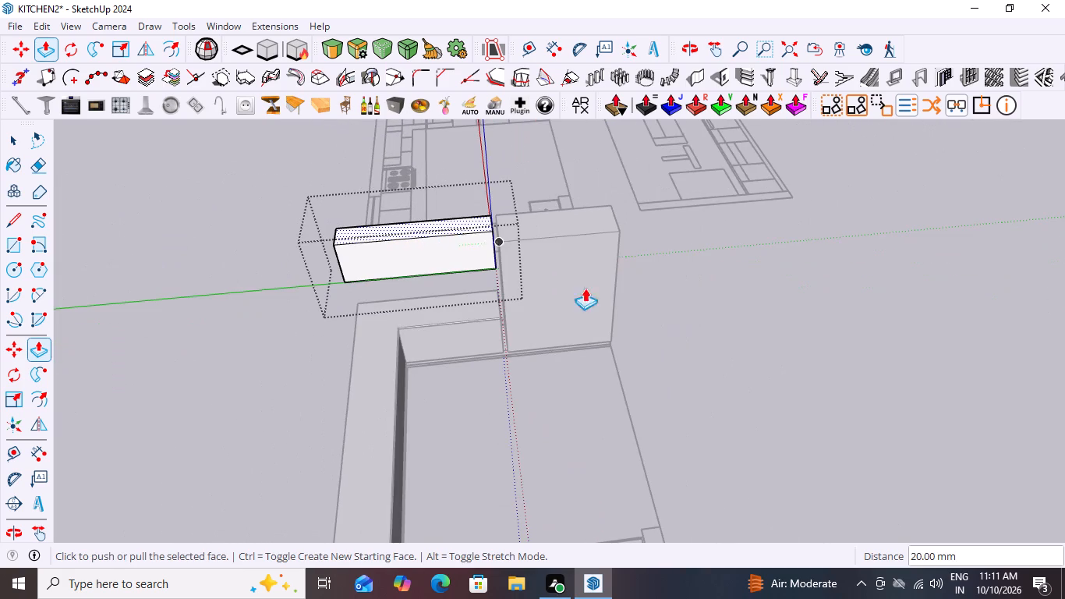
pyautogui.press('space')
pyautogui.click(715, 294)
# Examine the modelled kitchen from the front, side and rear, including the gap between the wall cabinet and base cabinets.
pyautogui.moveTo(487, 283); pyautogui.dragTo(226, 154, button='middle')
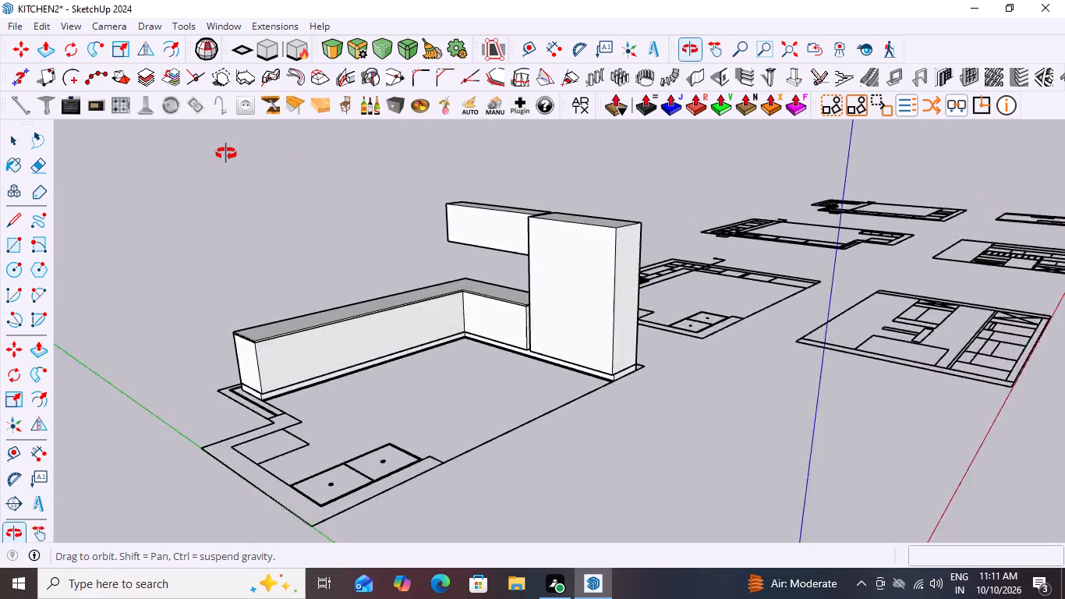
pyautogui.moveTo(226, 154); pyautogui.dragTo(226, 133, button='middle')
pyautogui.scroll(-3, 226, 133)
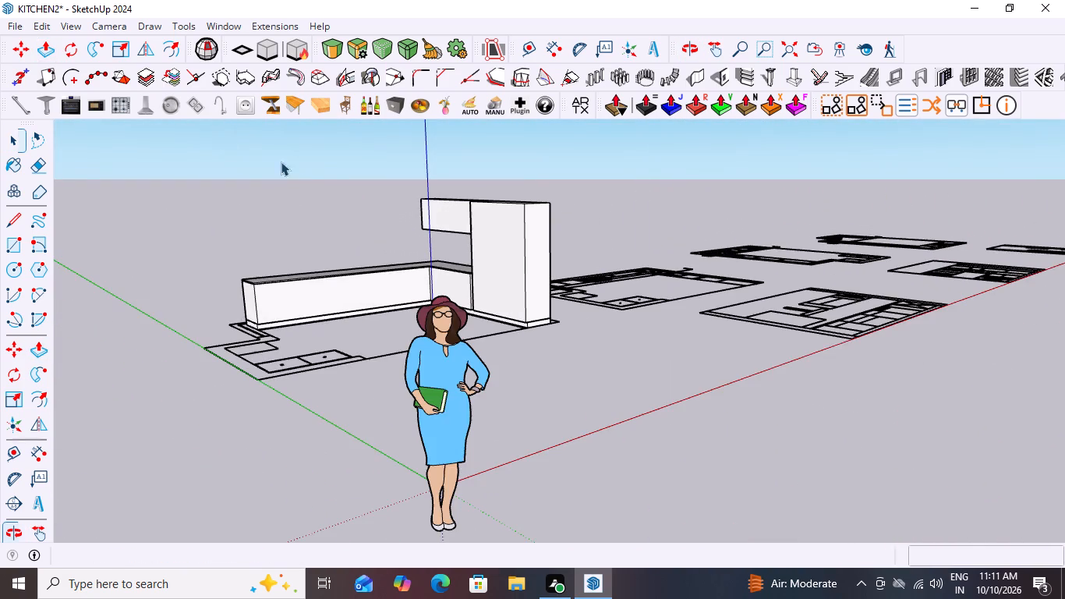
pyautogui.scroll(-1, 366, 216)
pyautogui.scroll(2, 446, 246)
pyautogui.moveTo(446, 246); pyautogui.dragTo(462, 255, button='middle')
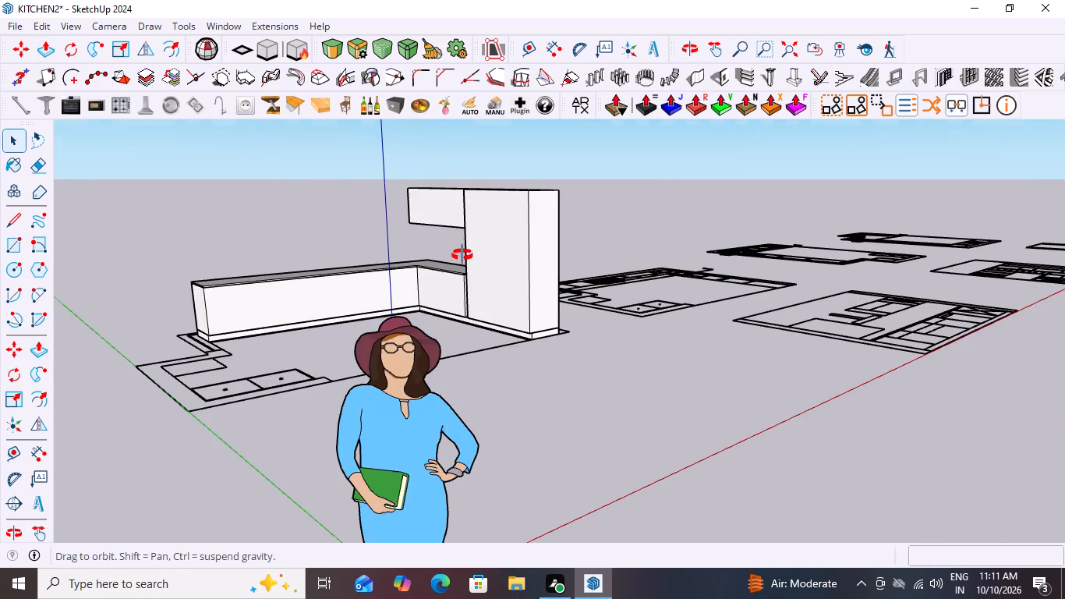
pyautogui.moveTo(462, 255); pyautogui.dragTo(644, 292, button='middle')
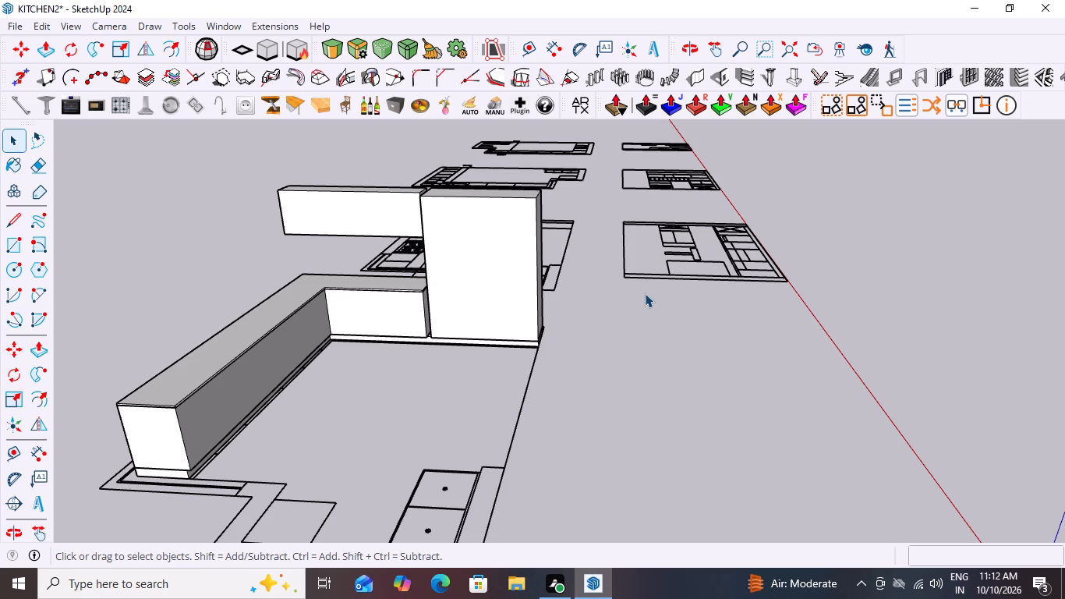
pyautogui.moveTo(335, 288); pyautogui.dragTo(876, 222, button='middle')
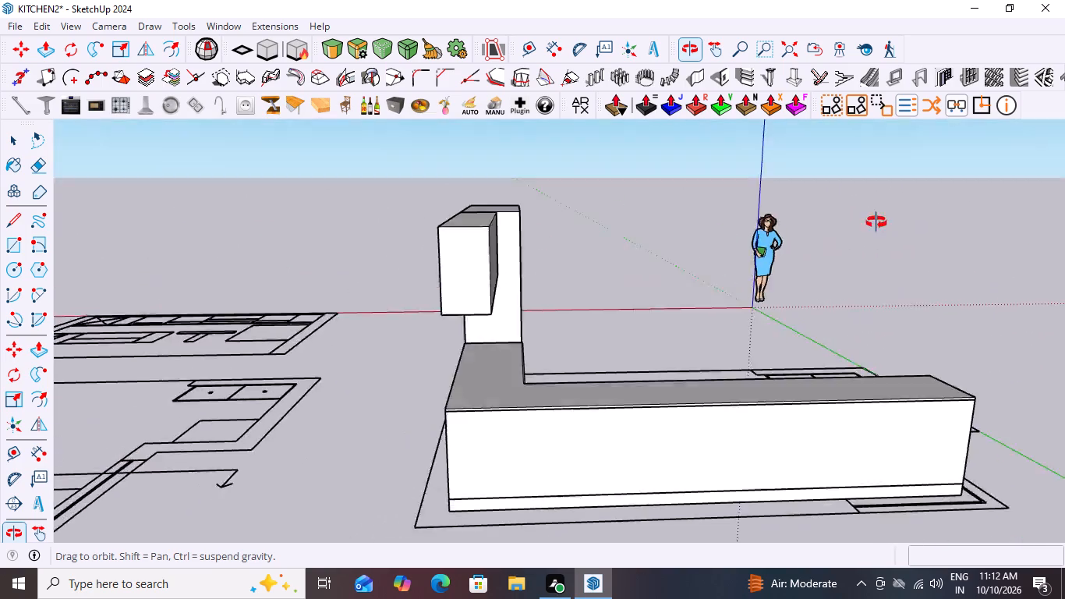
pyautogui.moveTo(876, 222); pyautogui.dragTo(996, 229, button='middle')
pyautogui.scroll(1, 996, 239)
pyautogui.scroll(2, 660, 384)
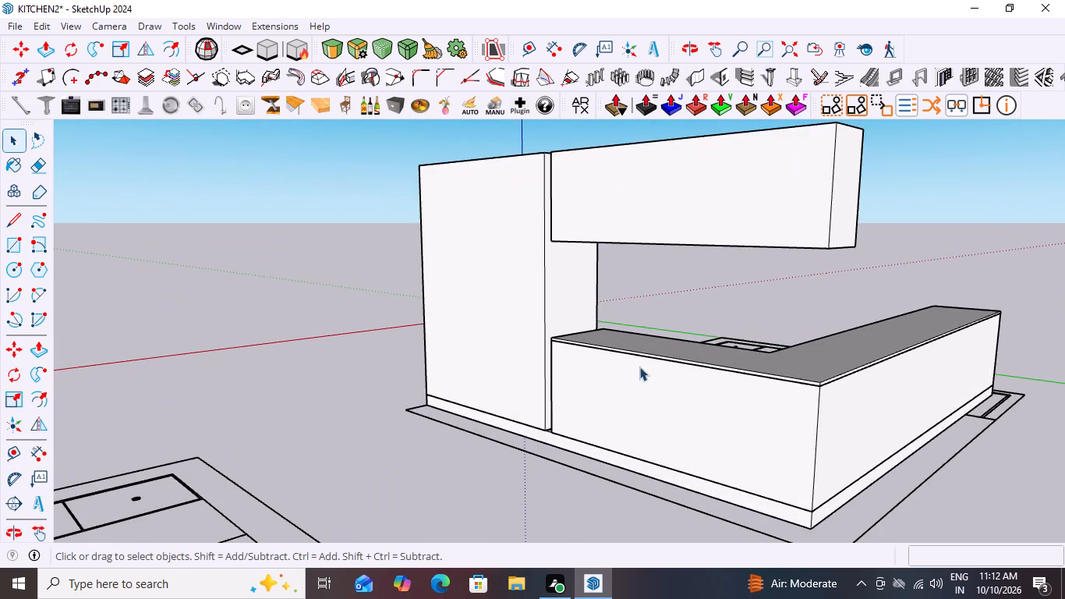
pyautogui.moveTo(632, 362); pyautogui.dragTo(811, 379, button='middle')
pyautogui.scroll(2, 811, 379)
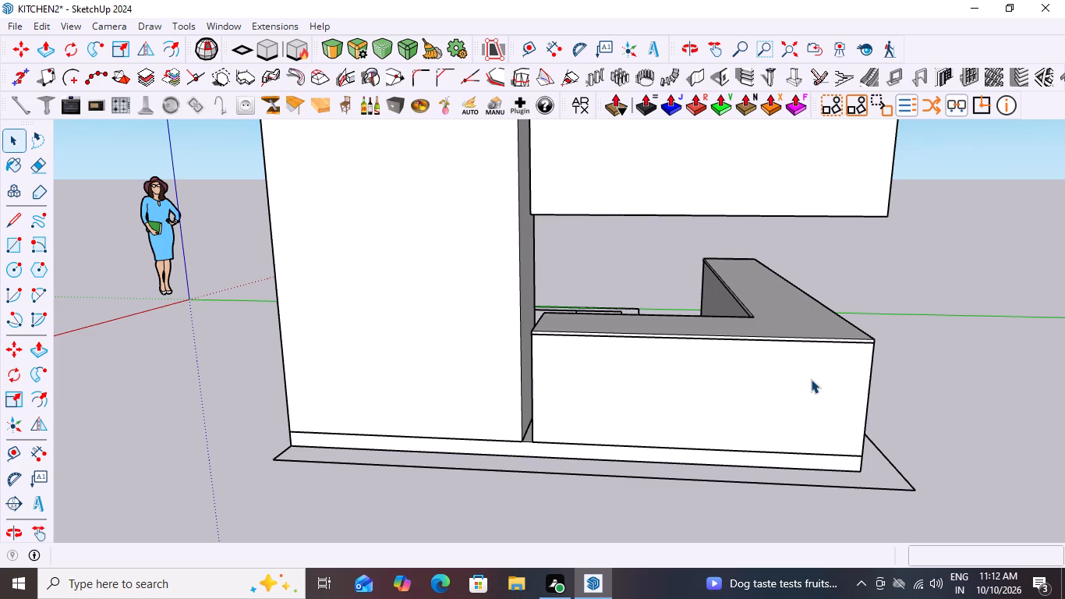
pyautogui.scroll(1, 811, 379)
pyautogui.scroll(-10, 810, 378)
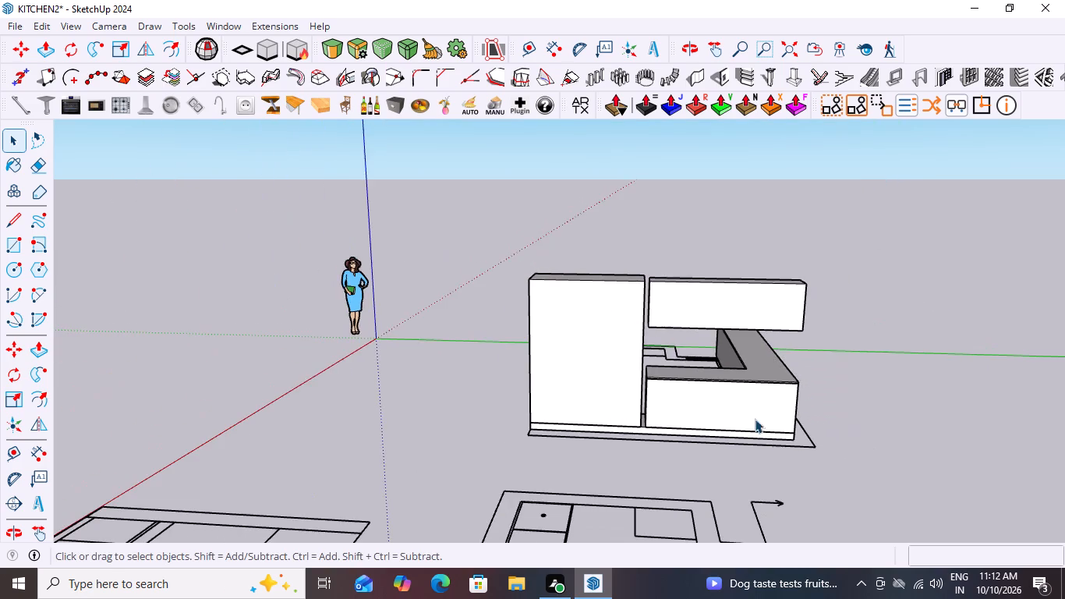
pyautogui.moveTo(732, 408); pyautogui.dragTo(200, 410, button='middle')
pyautogui.middleClick(200, 411)
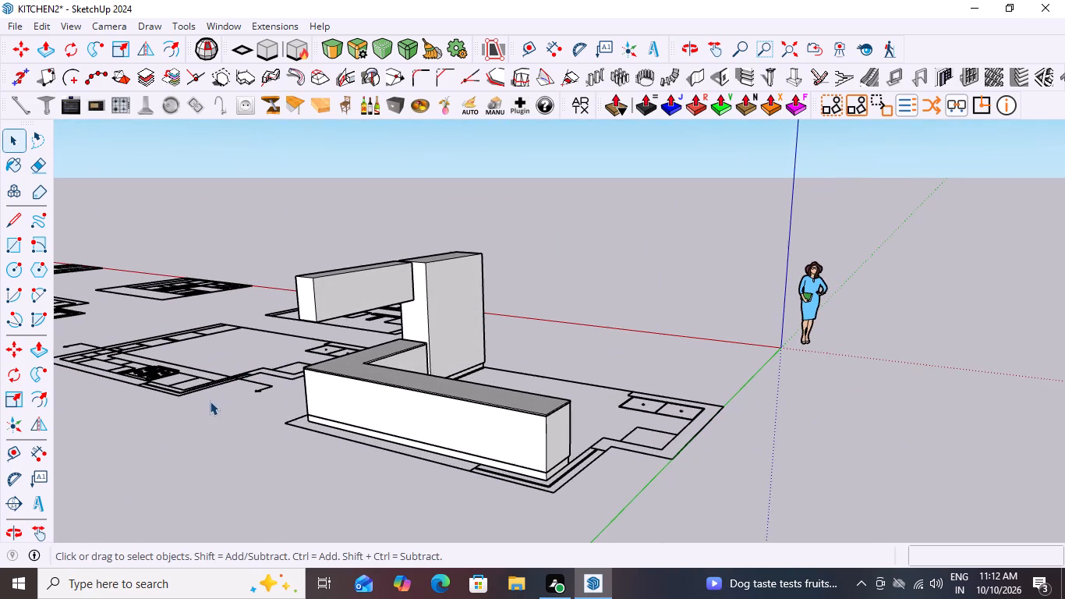
pyautogui.scroll(2, 270, 355)
pyautogui.scroll(2, 340, 347)
pyautogui.moveTo(509, 361); pyautogui.dragTo(883, 345, button='middle')
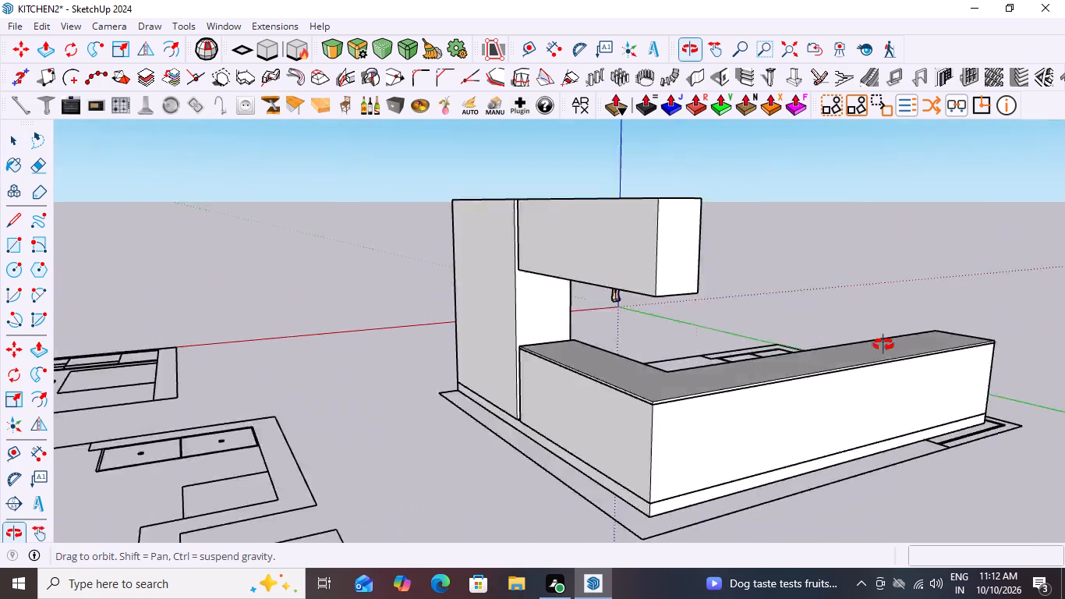
pyautogui.moveTo(883, 345); pyautogui.dragTo(904, 345, button='middle')
# Draw a 700 x 2000.5 mm vertical rectangle along the rear, between the wall cabinet's bottom edge and the base cabinet's top.
pyautogui.moveTo(596, 301); pyautogui.dragTo(755, 299, button='middle')
pyautogui.scroll(3, 653, 287)
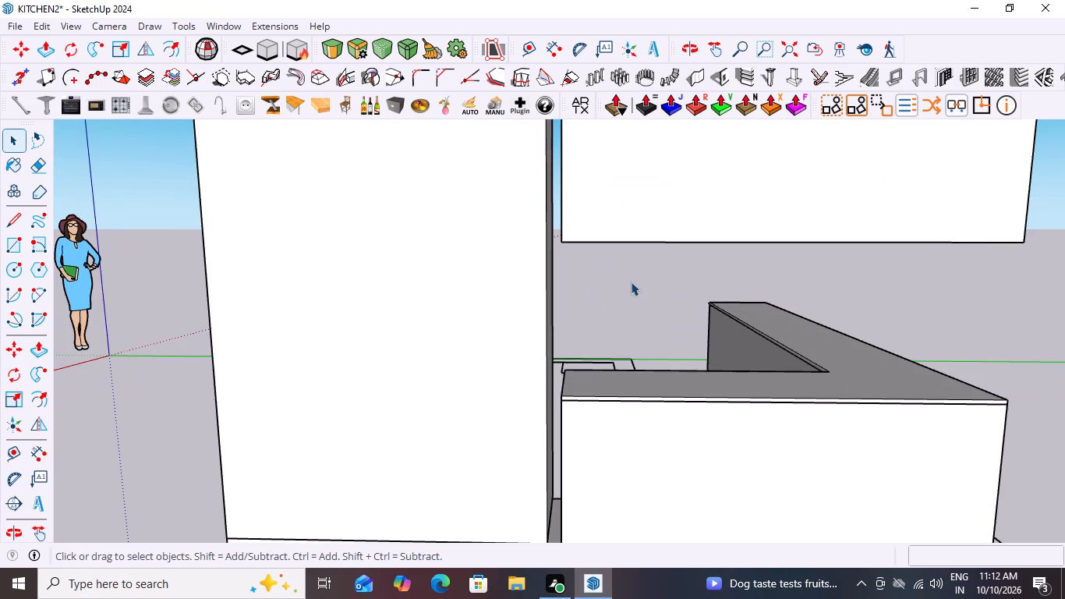
pyautogui.scroll(-3, 605, 289)
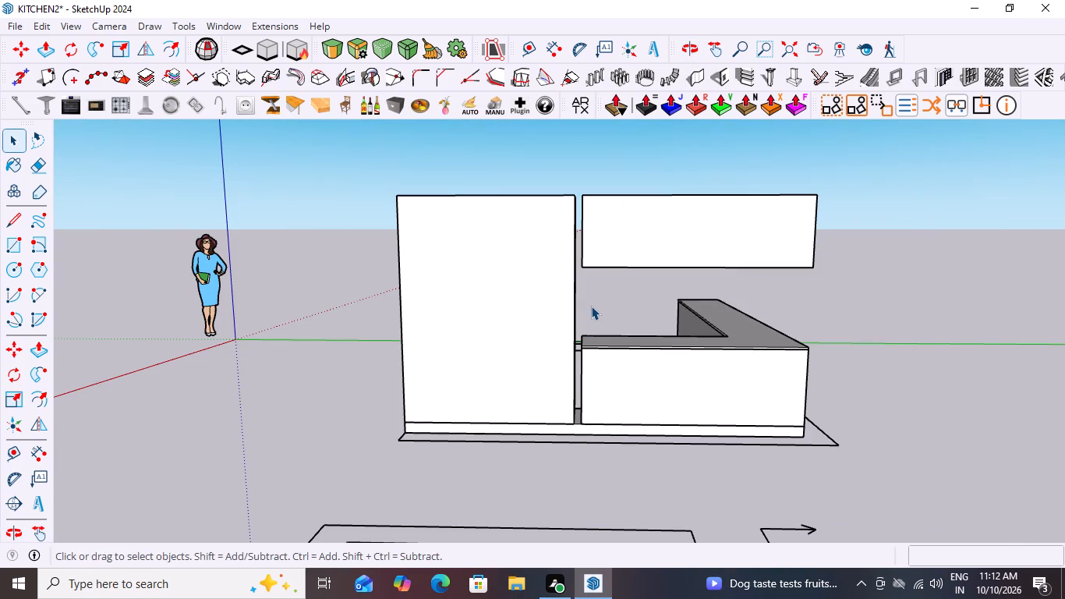
pyautogui.press('r')
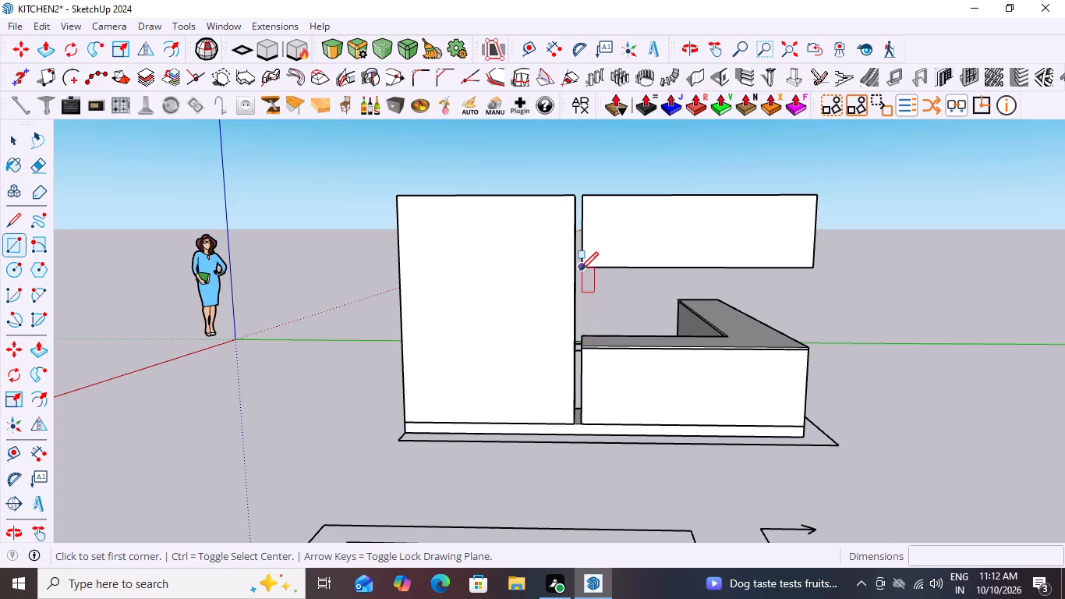
pyautogui.moveTo(580, 270); pyautogui.dragTo(576, 282)
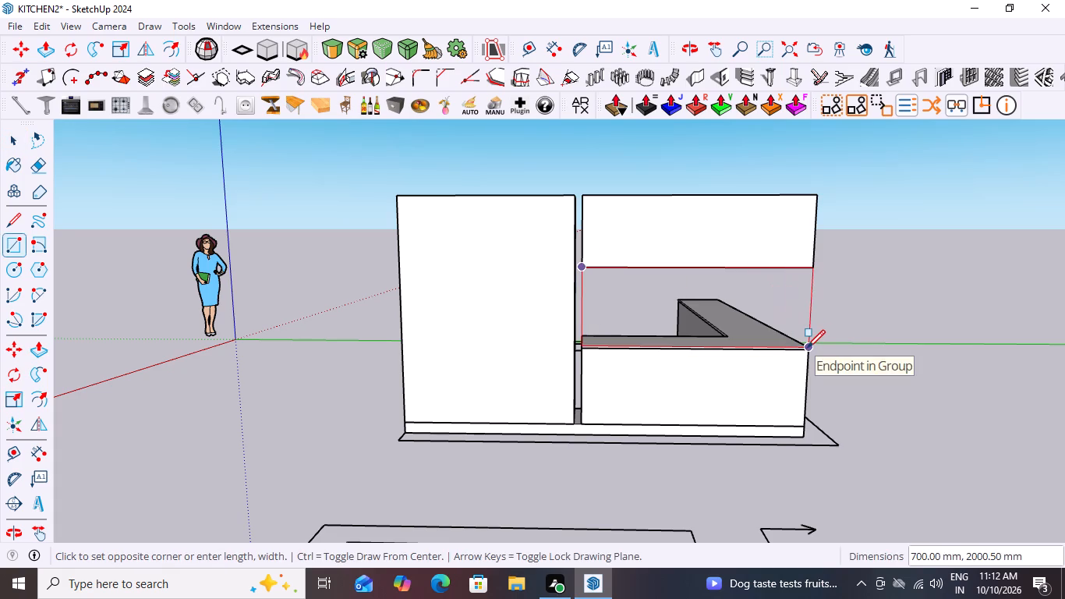
pyautogui.click(807, 348)
# Draw a 4050 x 700 mm vertical rectangle above the long base run's outer edge, starting from the wall cabinet's bottom corner.
pyautogui.scroll(-3, 678, 377)
pyautogui.moveTo(784, 380); pyautogui.dragTo(498, 385, button='middle')
pyautogui.scroll(8, 479, 363)
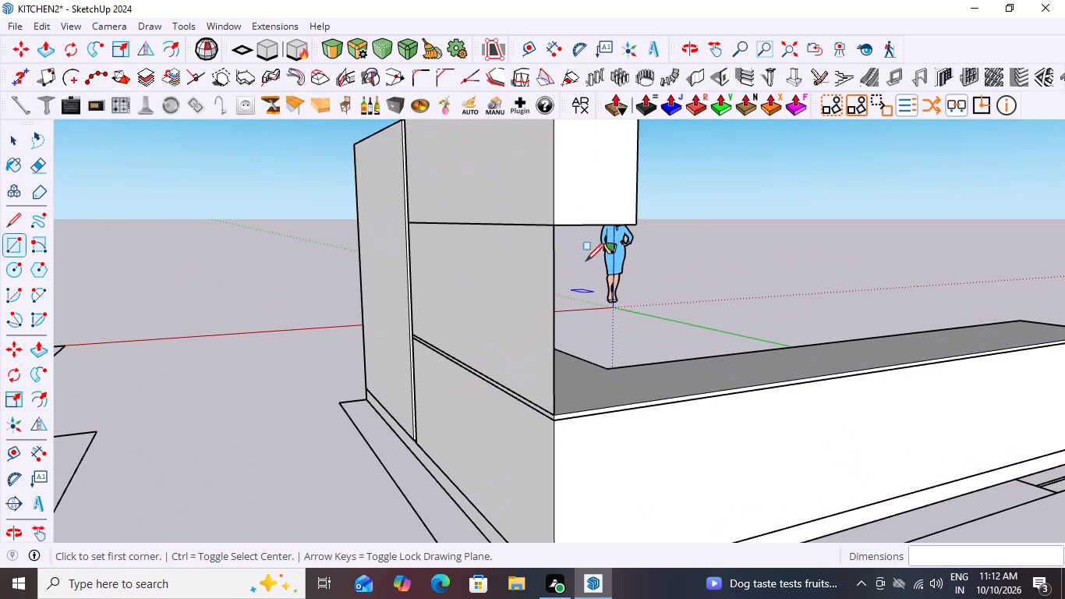
pyautogui.click(555, 226)
pyautogui.scroll(-7, 483, 427)
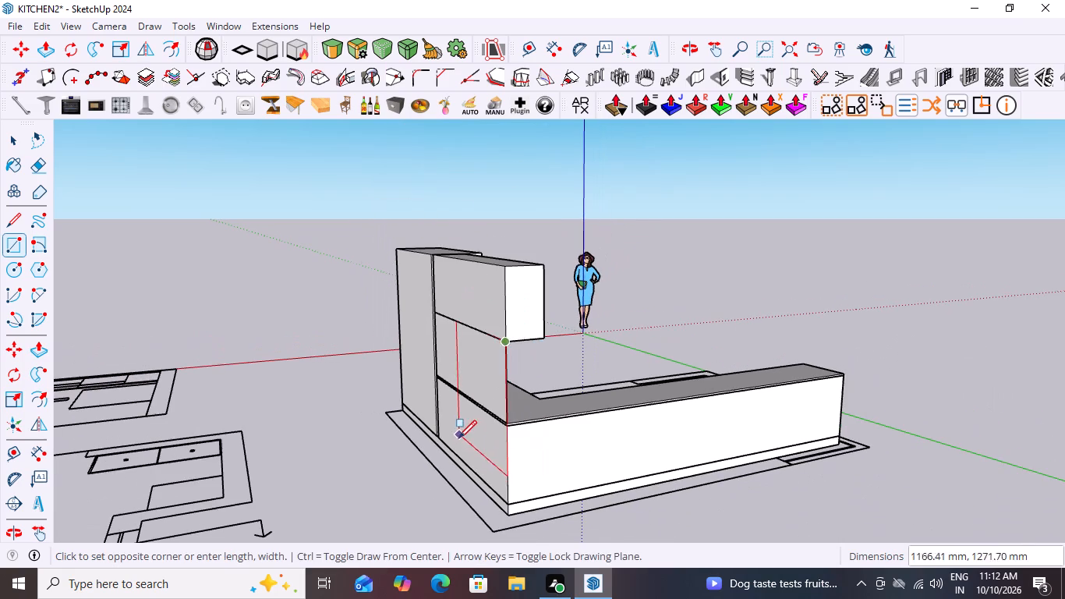
pyautogui.click(844, 374)
pyautogui.scroll(-8, 633, 416)
pyautogui.scroll(1, 794, 337)
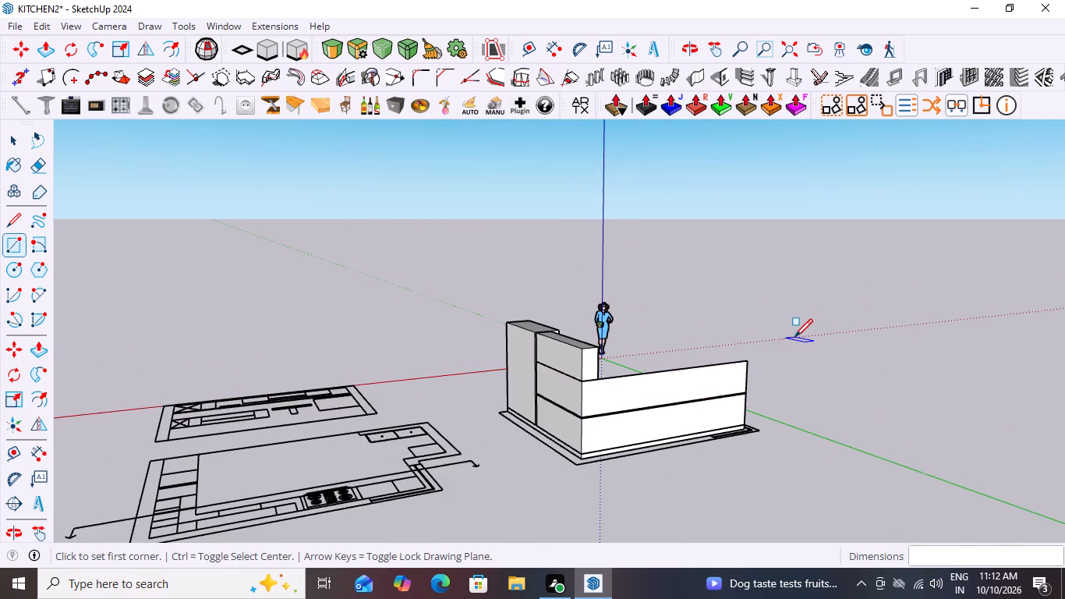
pyautogui.scroll(6, 794, 337)
pyautogui.press('space')
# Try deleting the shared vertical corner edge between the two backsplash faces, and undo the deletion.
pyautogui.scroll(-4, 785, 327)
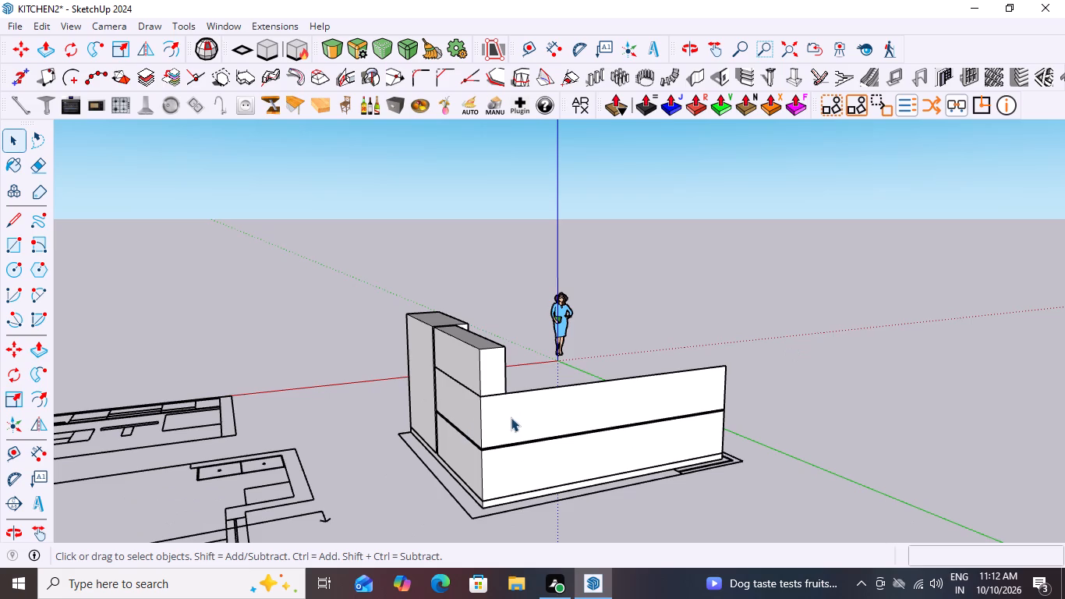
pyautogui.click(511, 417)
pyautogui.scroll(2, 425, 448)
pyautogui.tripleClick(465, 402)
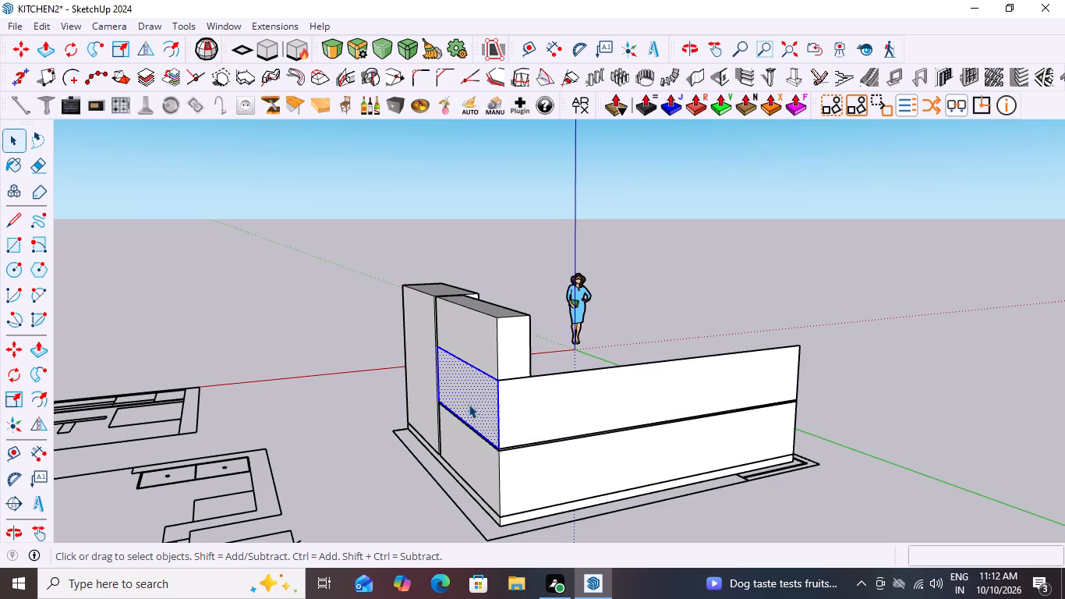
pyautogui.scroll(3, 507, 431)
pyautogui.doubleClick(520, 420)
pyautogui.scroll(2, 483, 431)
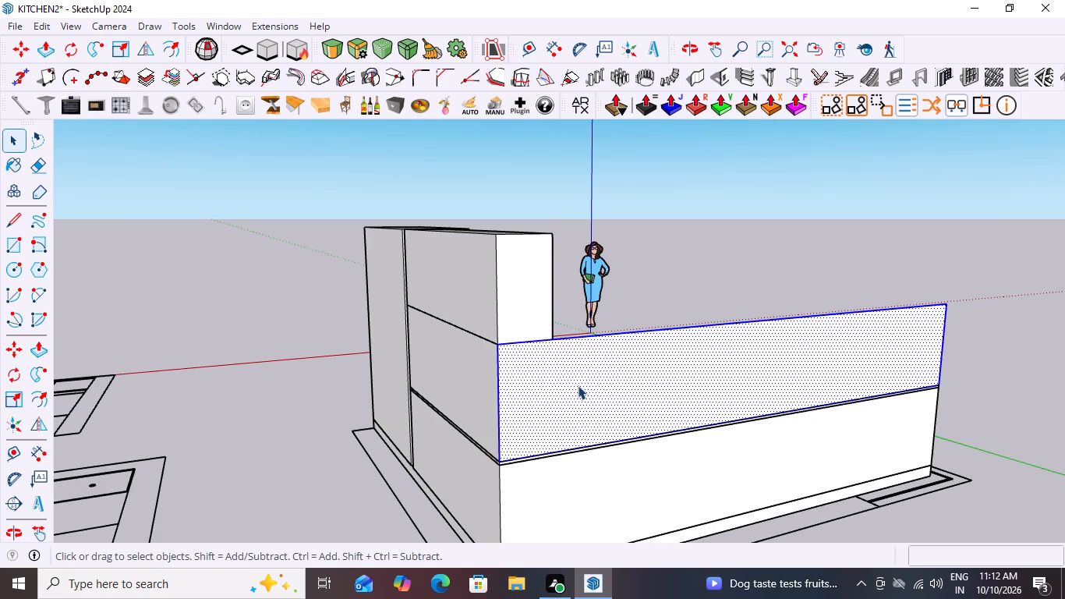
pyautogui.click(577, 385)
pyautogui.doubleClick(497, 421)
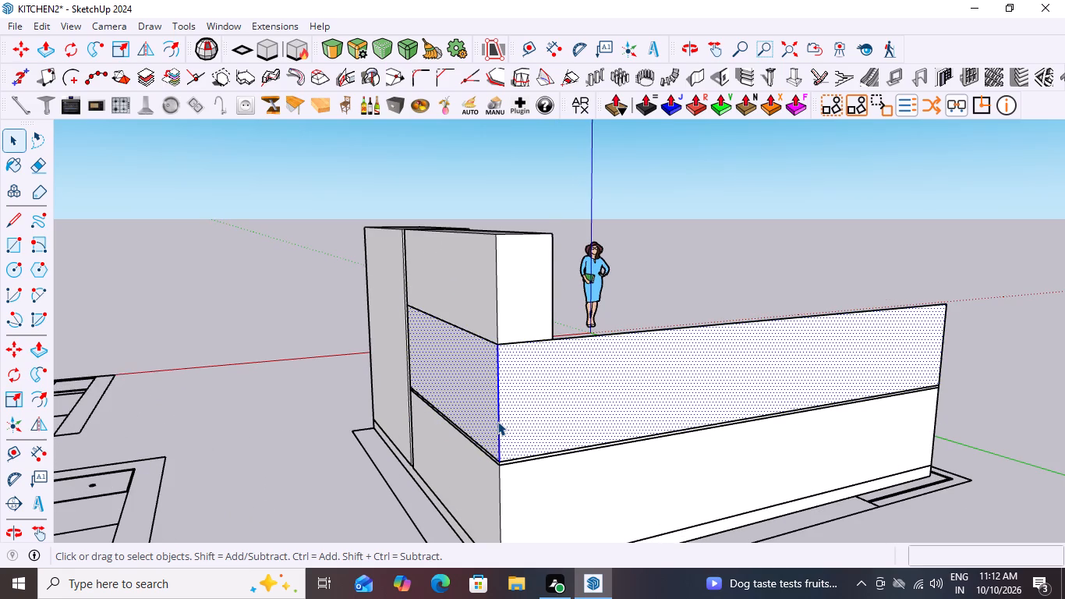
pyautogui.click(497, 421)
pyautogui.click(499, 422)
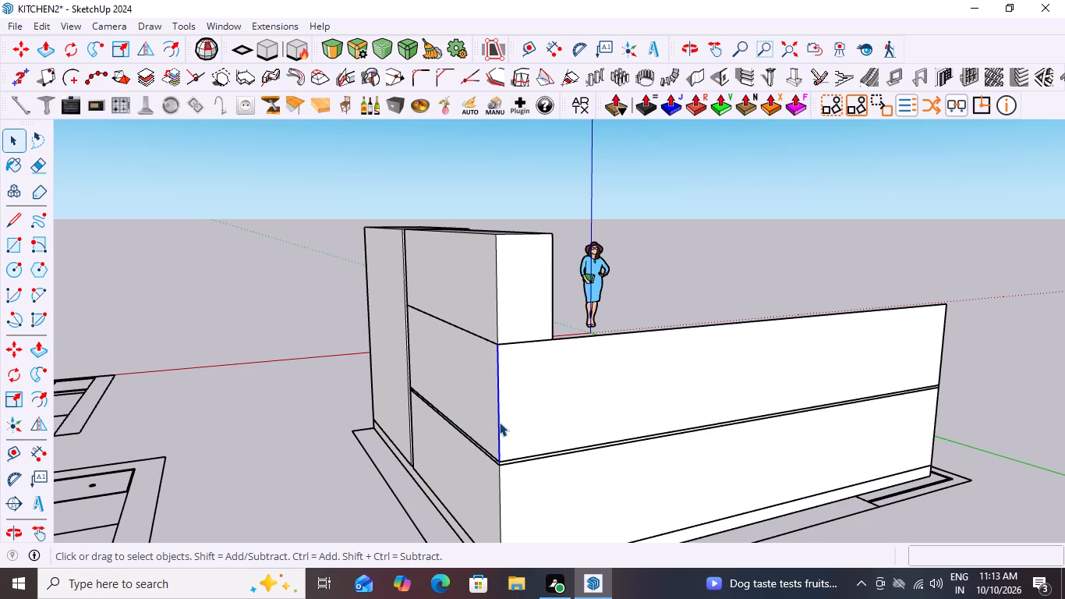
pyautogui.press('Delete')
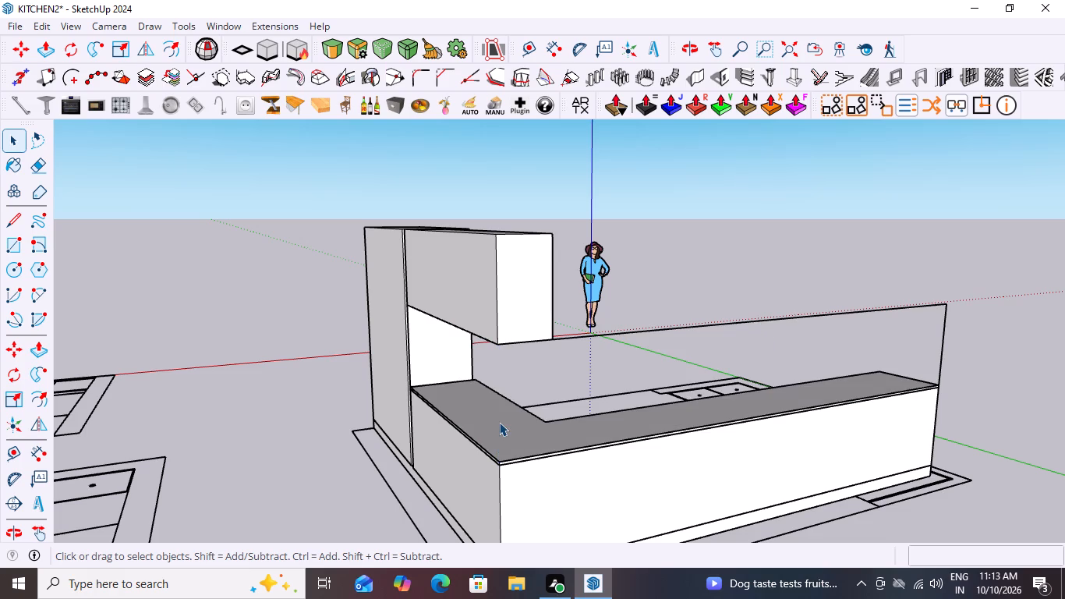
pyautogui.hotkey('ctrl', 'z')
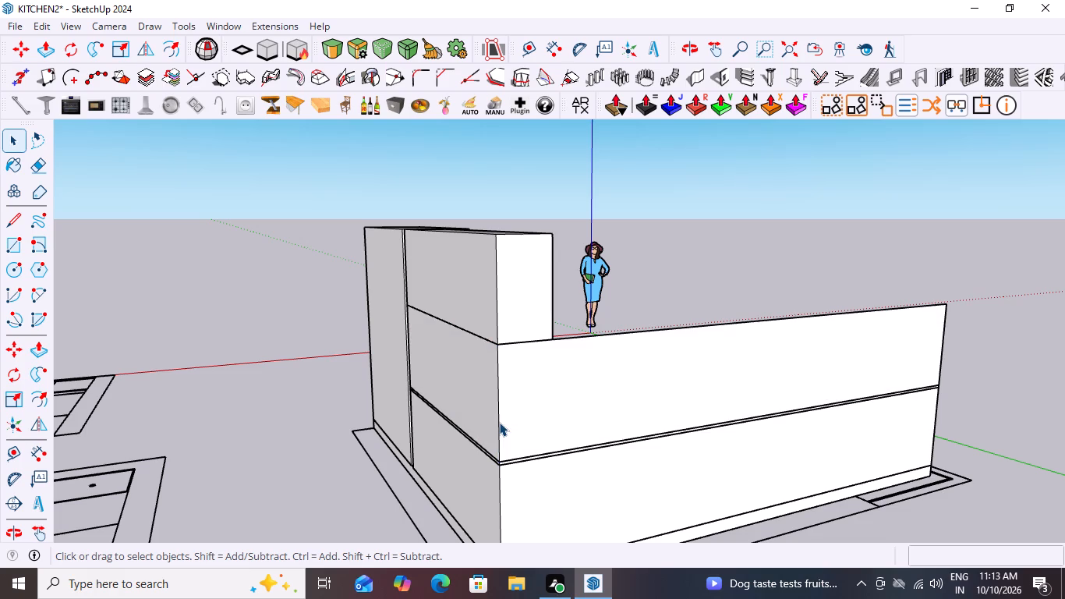
# Select both backsplash faces with their edges, make them one group, and clear the selection.
pyautogui.scroll(-2, 468, 456)
pyautogui.moveTo(628, 448); pyautogui.dragTo(110, 445, button='middle')
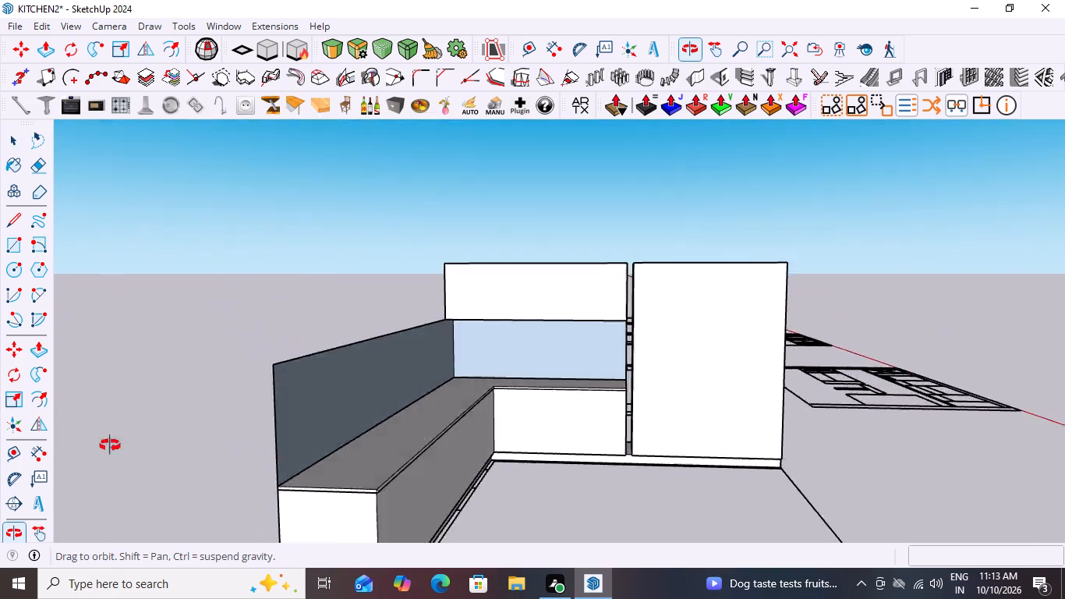
pyautogui.moveTo(110, 445); pyautogui.dragTo(563, 466, button='middle')
pyautogui.scroll(-3, 646, 449)
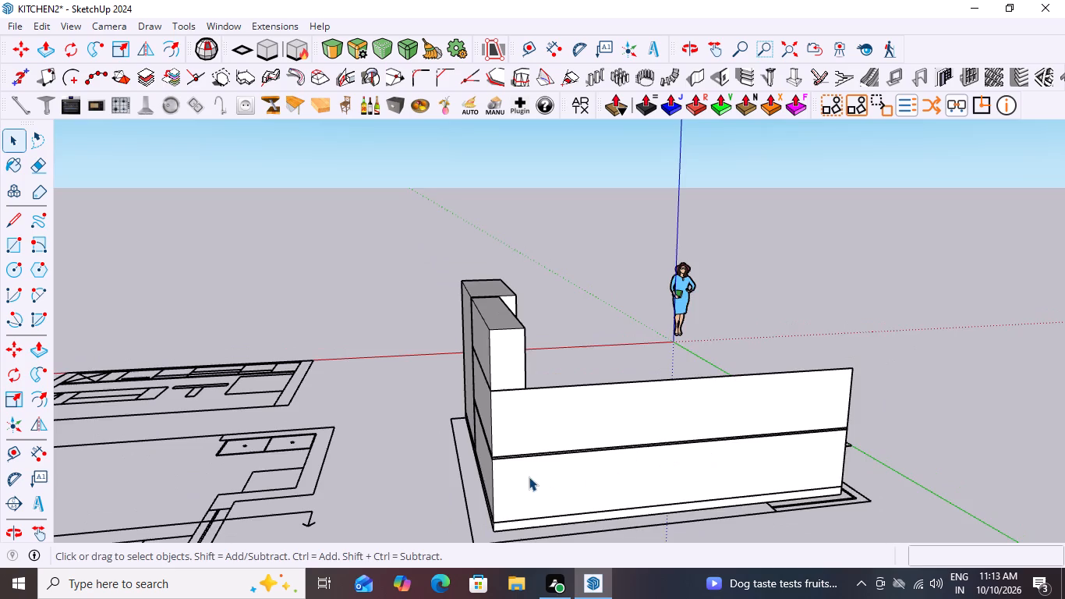
pyautogui.moveTo(559, 487); pyautogui.dragTo(755, 489, button='middle')
pyautogui.doubleClick(625, 426)
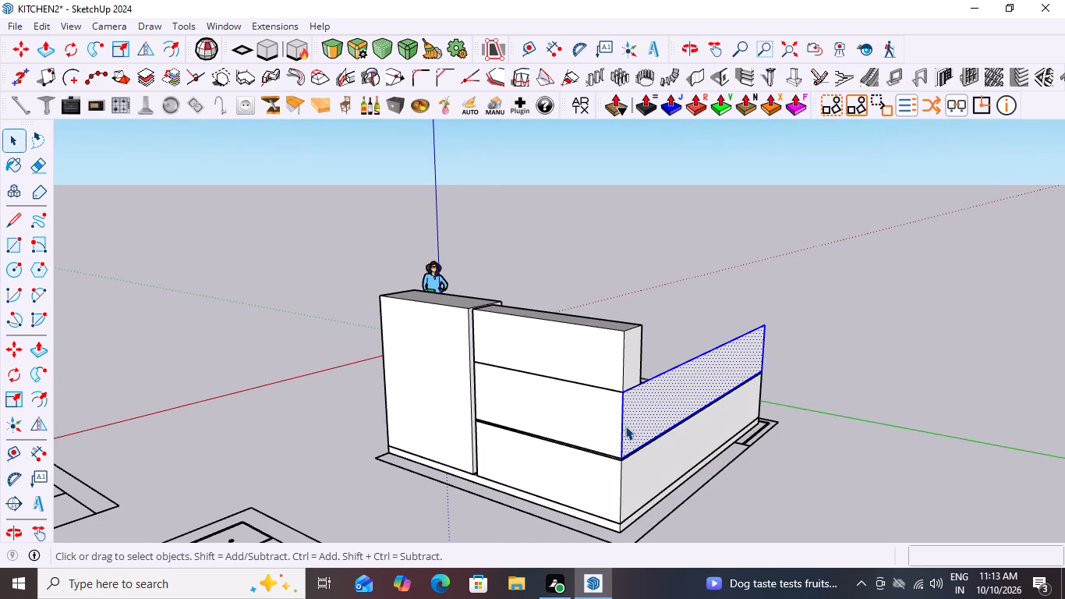
pyautogui.scroll(6, 585, 438)
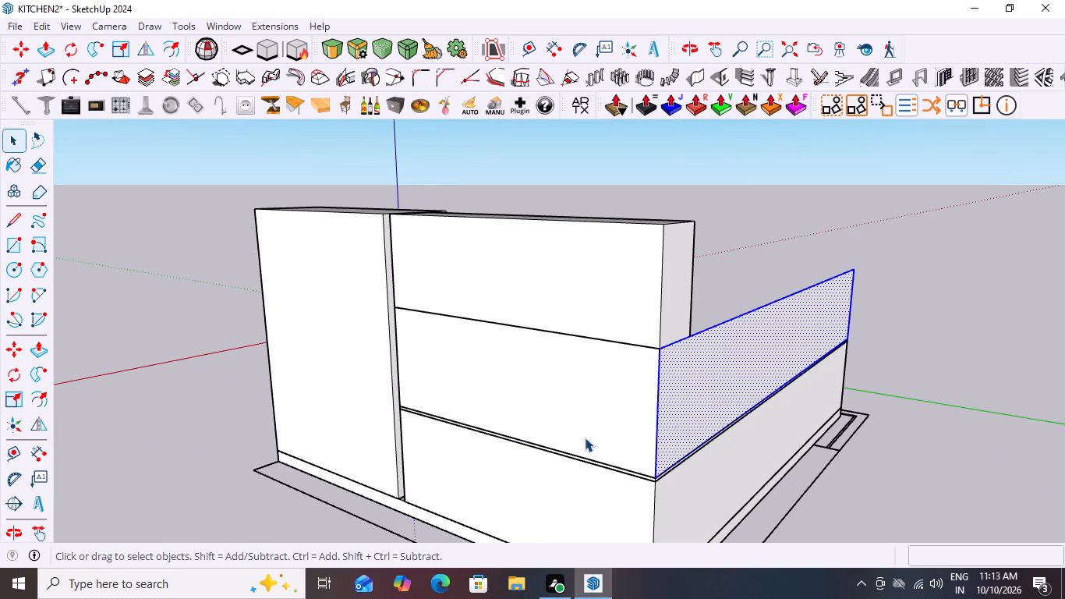
pyautogui.keyDown('shift'); pyautogui.doubleClick(607, 427); pyautogui.keyUp('shift')
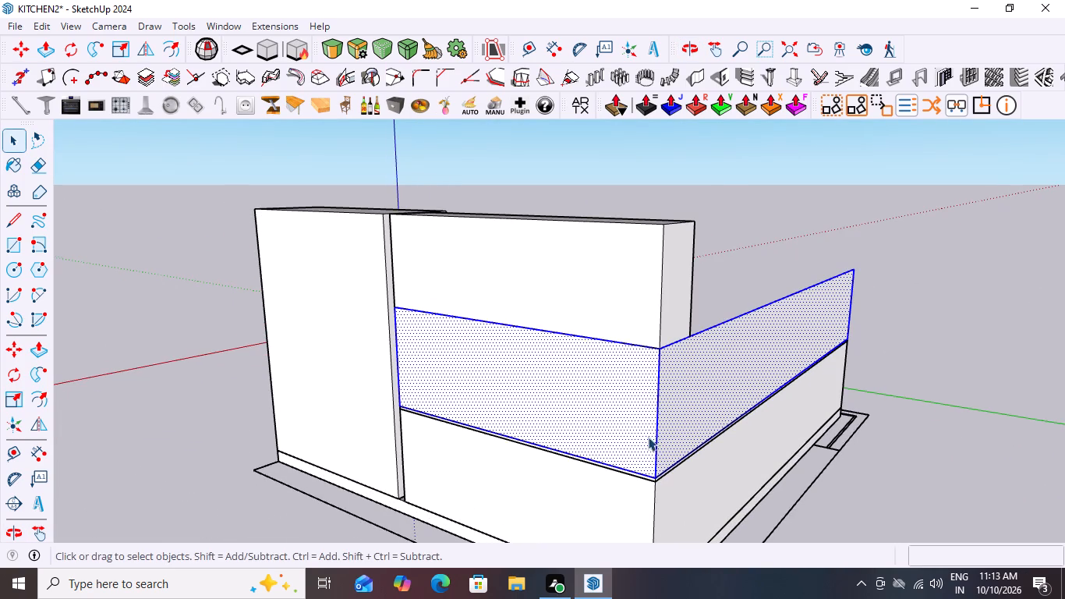
pyautogui.scroll(3, 648, 437)
pyautogui.rightClick(646, 420)
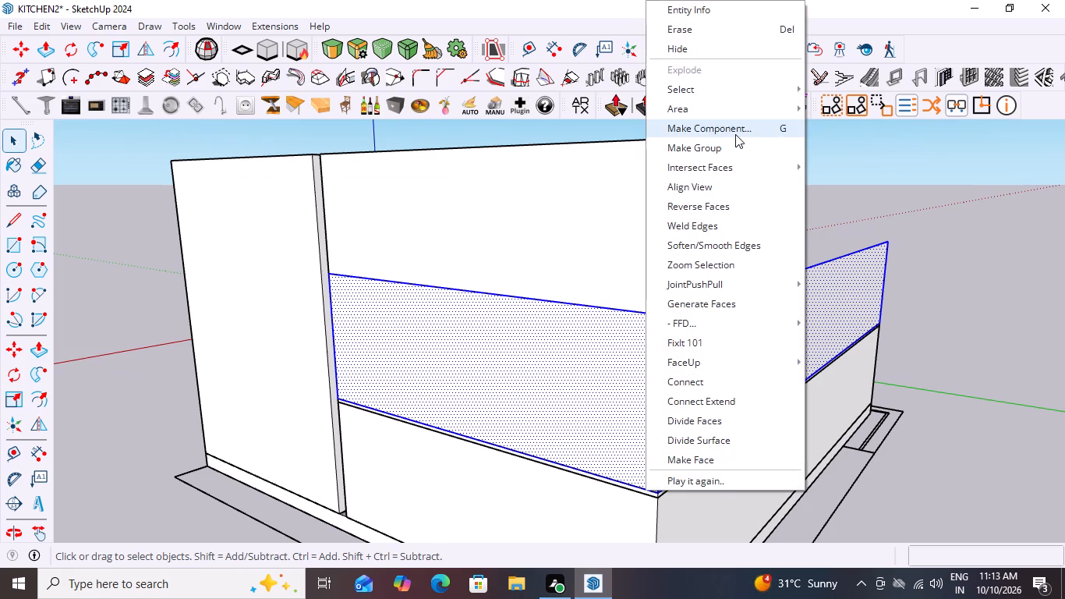
pyautogui.click(715, 149)
pyautogui.scroll(-7, 421, 416)
pyautogui.moveTo(674, 451); pyautogui.dragTo(377, 498, button='middle')
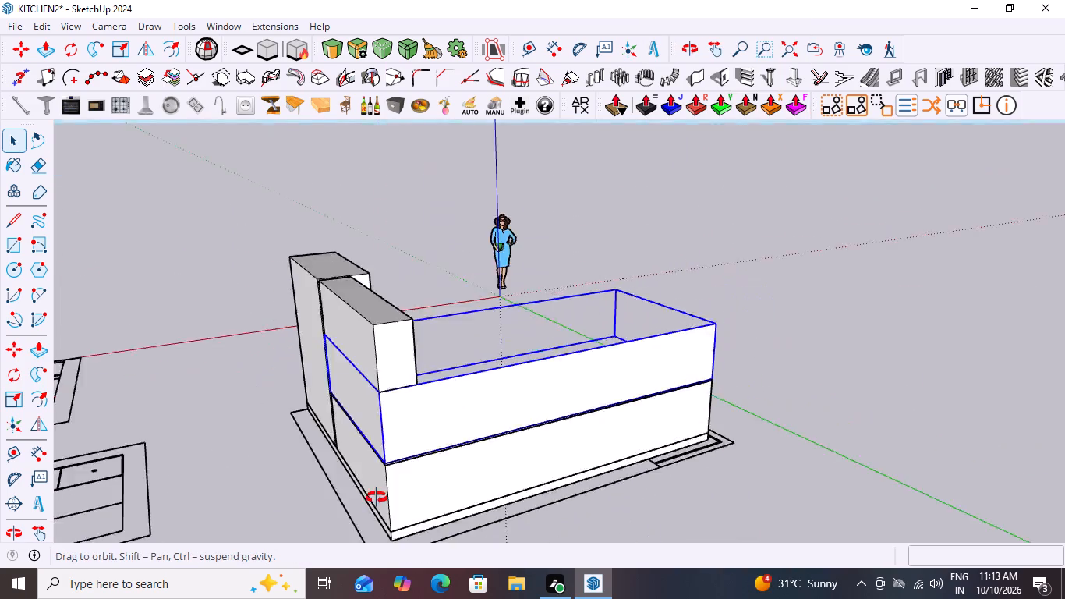
pyautogui.moveTo(377, 498); pyautogui.dragTo(26, 500, button='middle')
pyautogui.click(713, 357)
# Examine the grouped backsplash from inside the kitchen, including where its free end meets the long base run's countertop.
pyautogui.scroll(3, 499, 360)
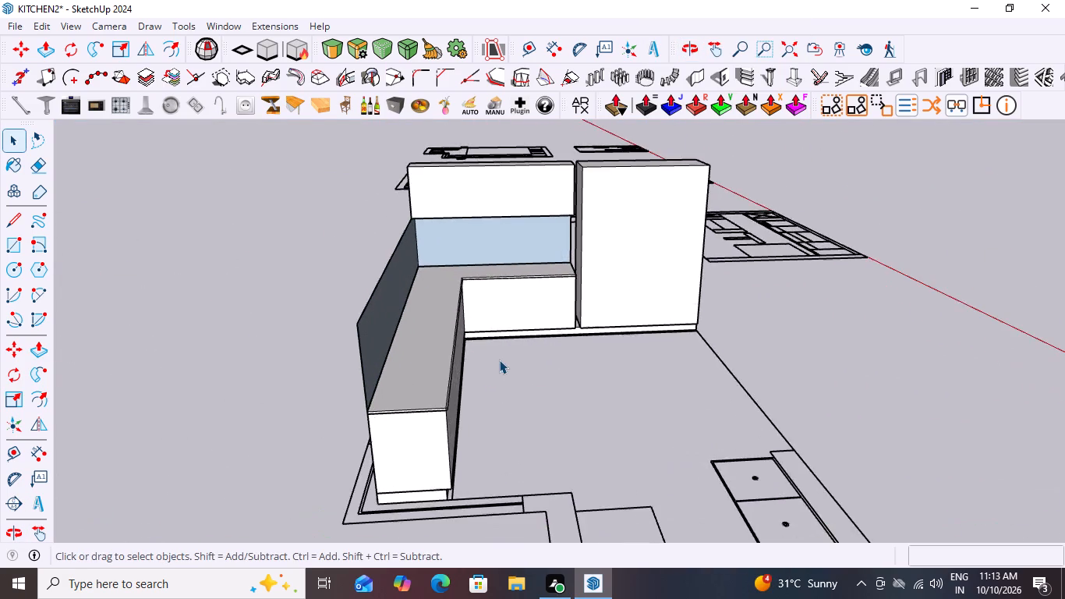
pyautogui.moveTo(506, 361); pyautogui.dragTo(447, 342, button='middle')
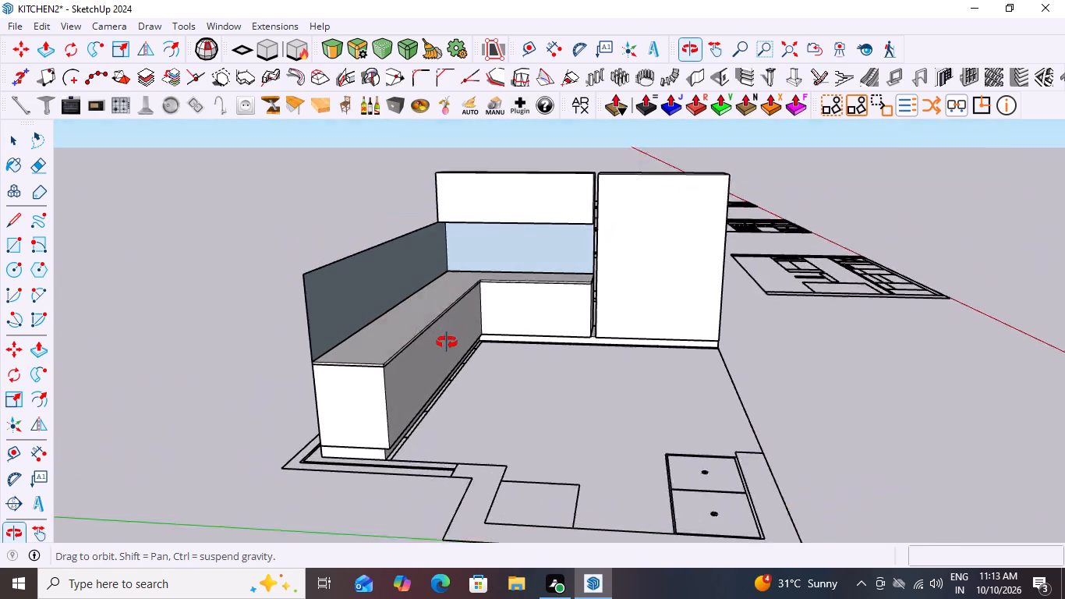
pyautogui.moveTo(447, 342); pyautogui.dragTo(417, 367, button='middle')
pyautogui.scroll(4, 343, 326)
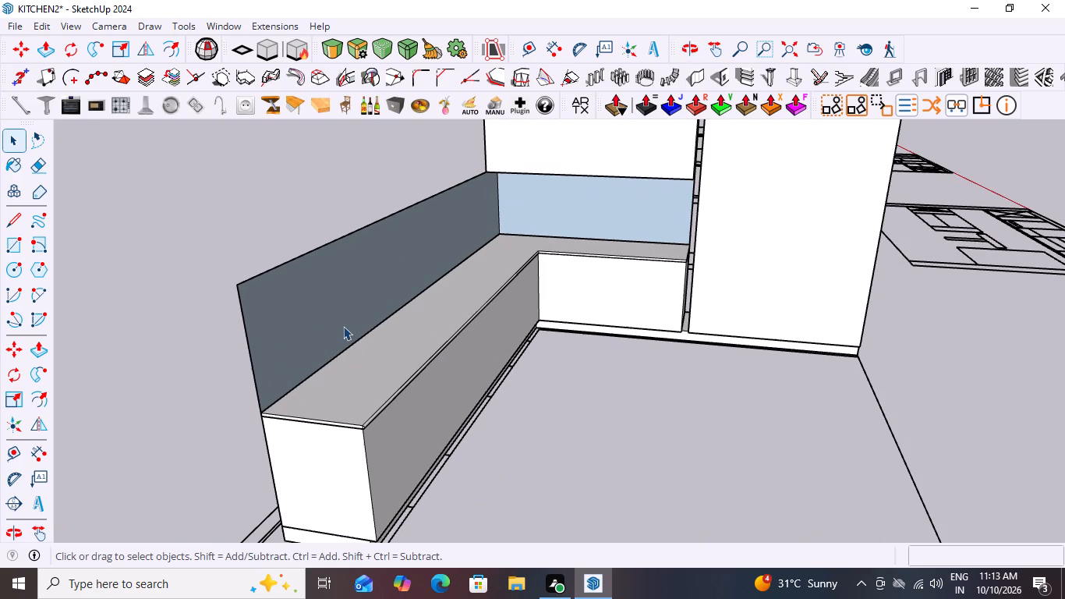
pyautogui.scroll(-2, 343, 326)
pyautogui.moveTo(478, 351); pyautogui.dragTo(345, 311, button='middle')
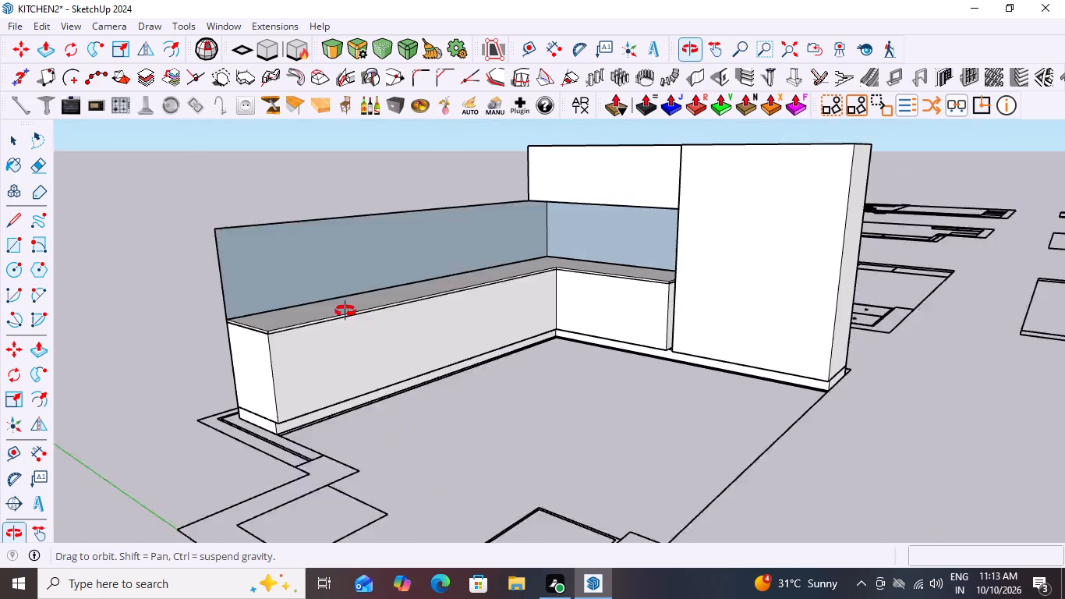
pyautogui.moveTo(345, 311); pyautogui.dragTo(568, 352, button='middle')
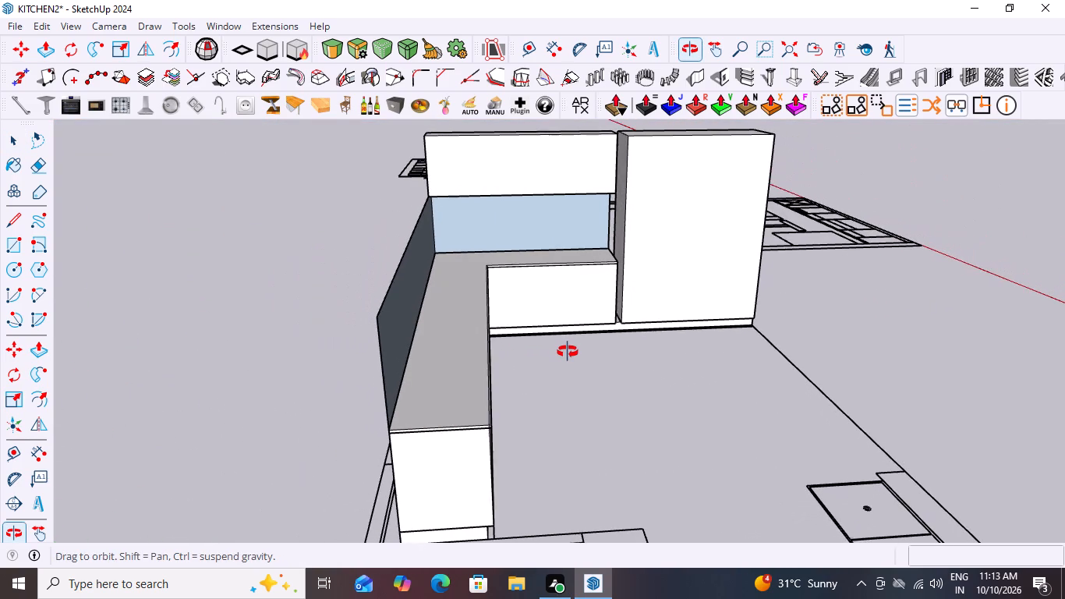
pyautogui.moveTo(568, 352); pyautogui.dragTo(447, 384, button='middle')
pyautogui.scroll(3, 447, 384)
pyautogui.scroll(4, 111, 438)
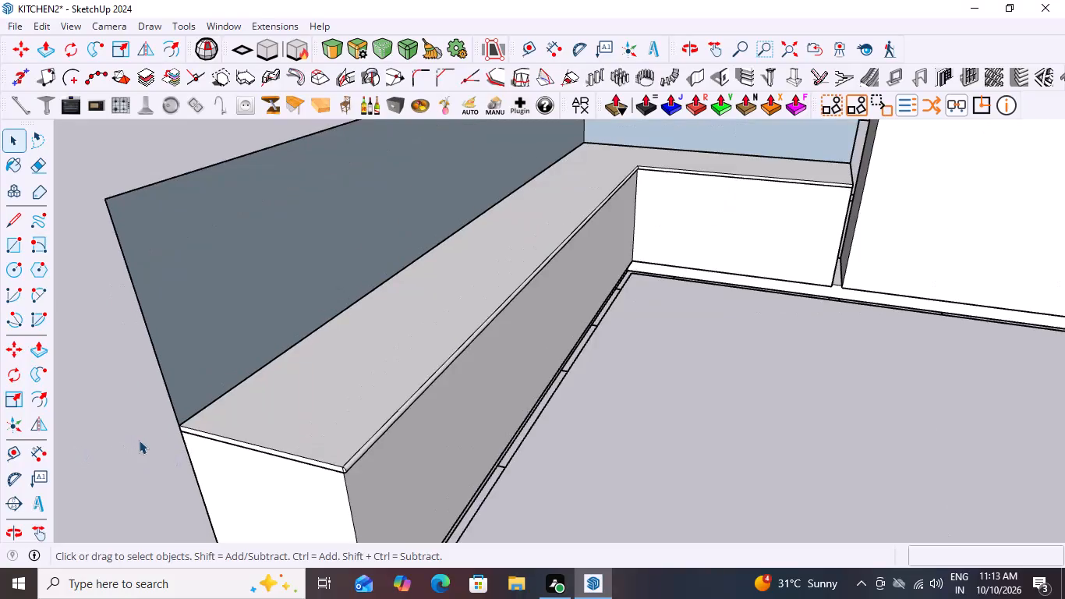
pyautogui.scroll(4, 139, 440)
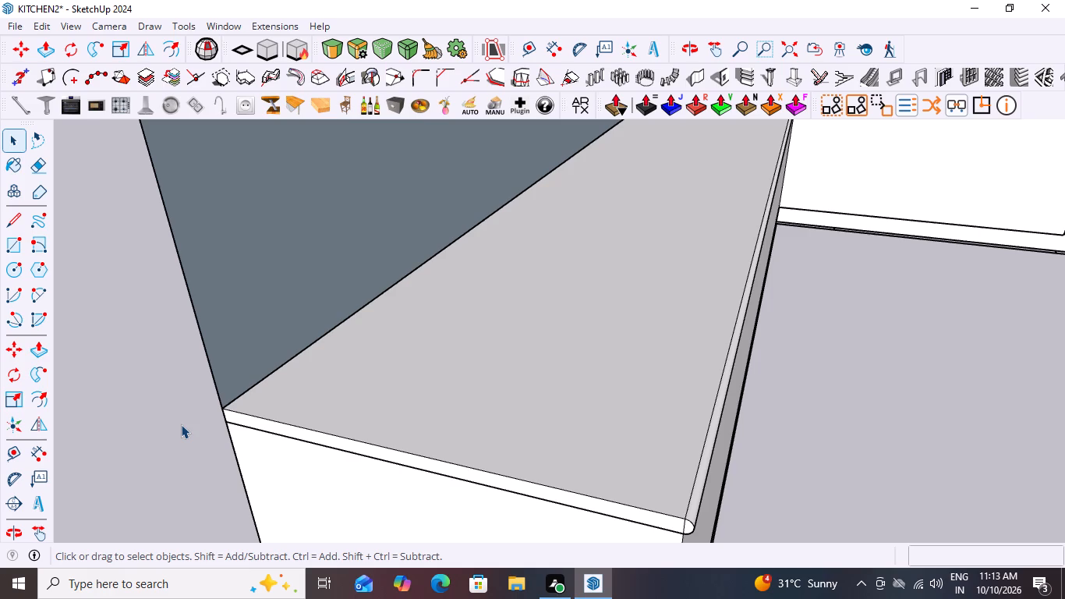
pyautogui.scroll(-12, 215, 406)
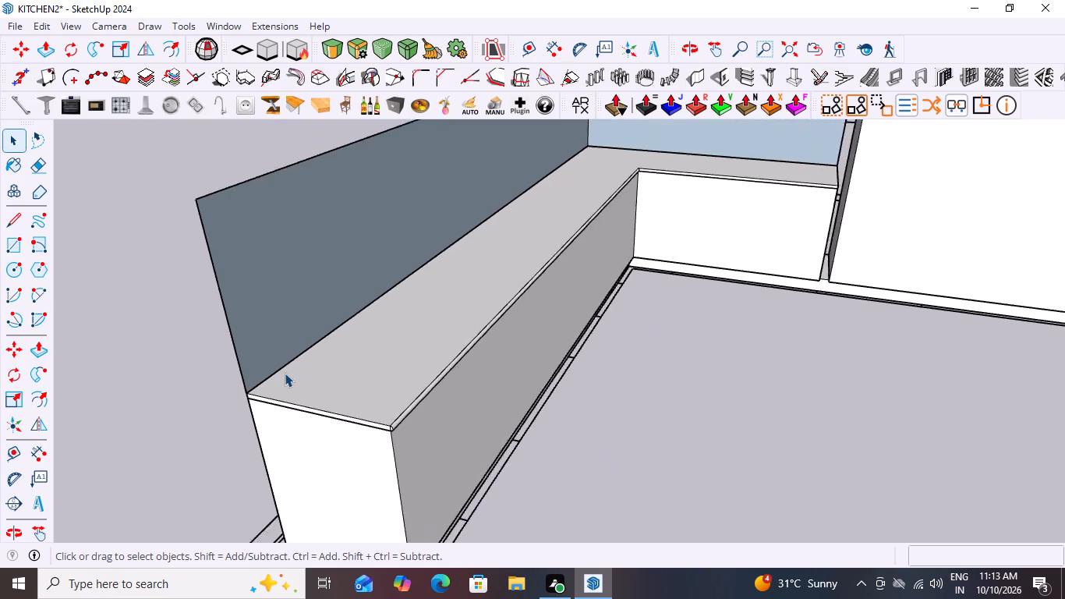
# Examine the whole kitchen model alongside the 2D floor plans and elevation drawings laid out beside it.
pyautogui.scroll(-19, 285, 373)
pyautogui.scroll(-2, 302, 452)
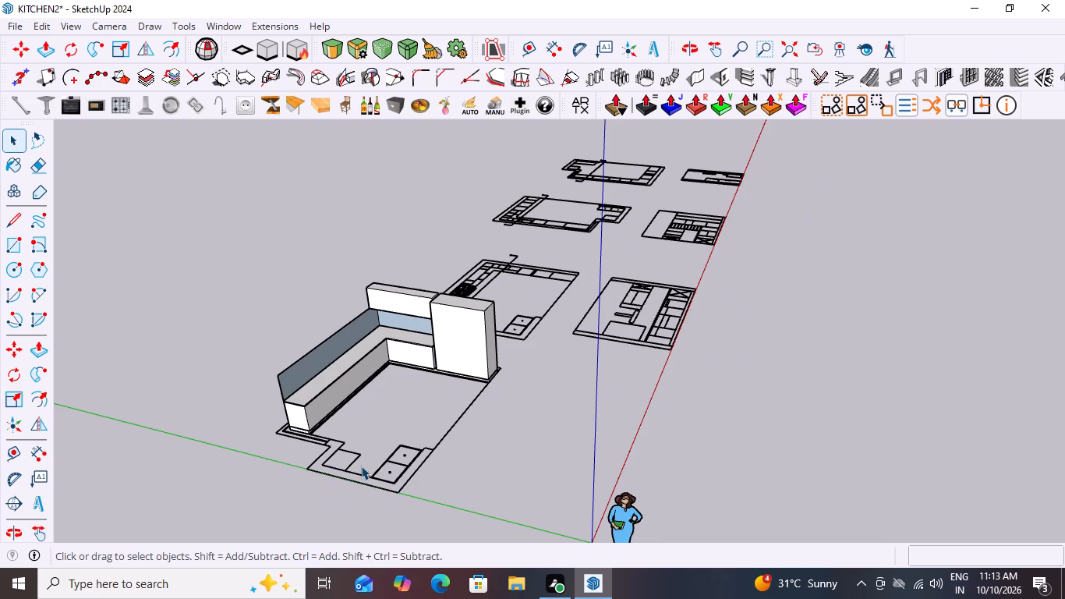
pyautogui.moveTo(497, 431); pyautogui.dragTo(301, 502, button='middle')
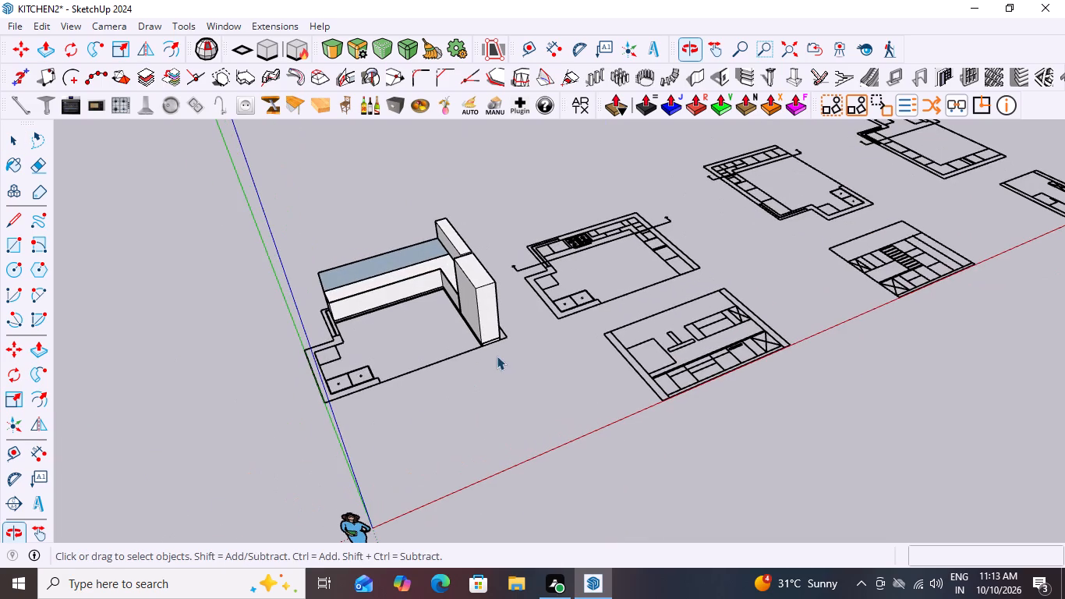
pyautogui.scroll(12, 454, 321)
pyautogui.scroll(-2, 440, 344)
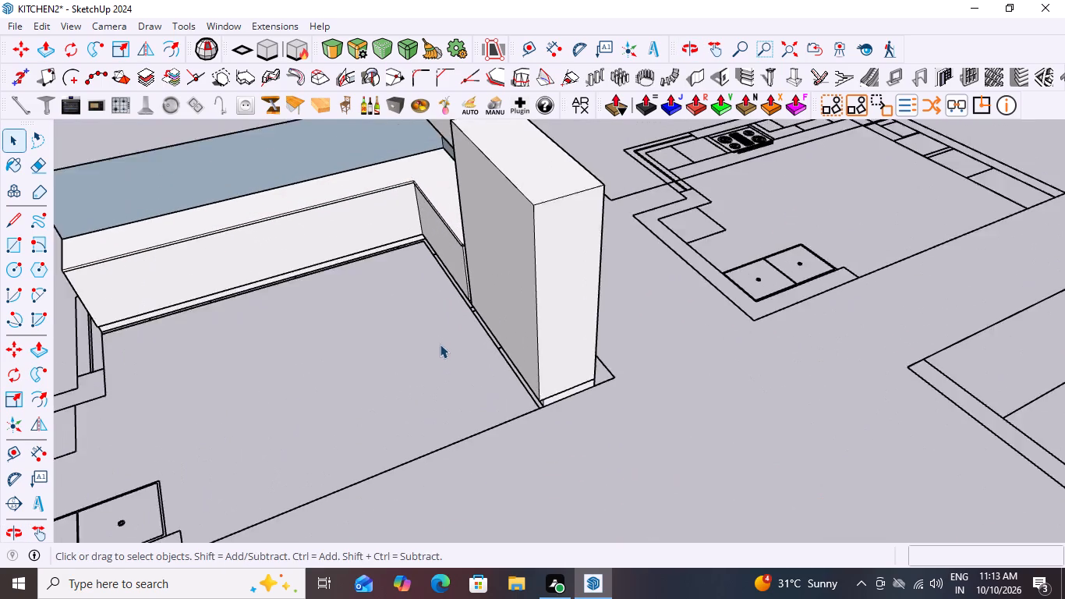
pyautogui.scroll(-2, 440, 344)
pyautogui.moveTo(451, 369); pyautogui.dragTo(660, 266, button='middle')
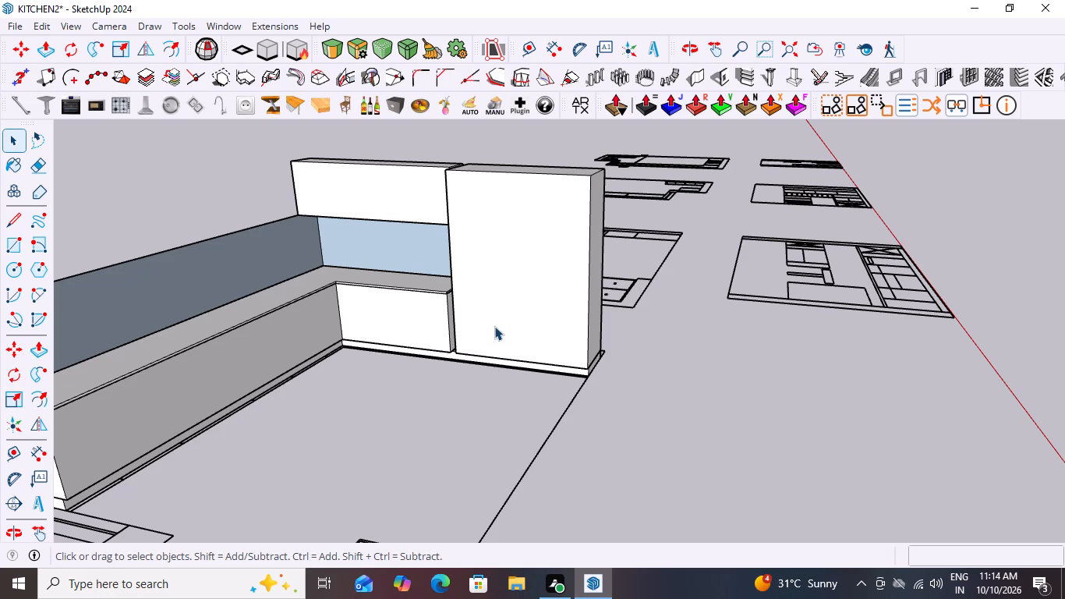
pyautogui.scroll(-3, 508, 363)
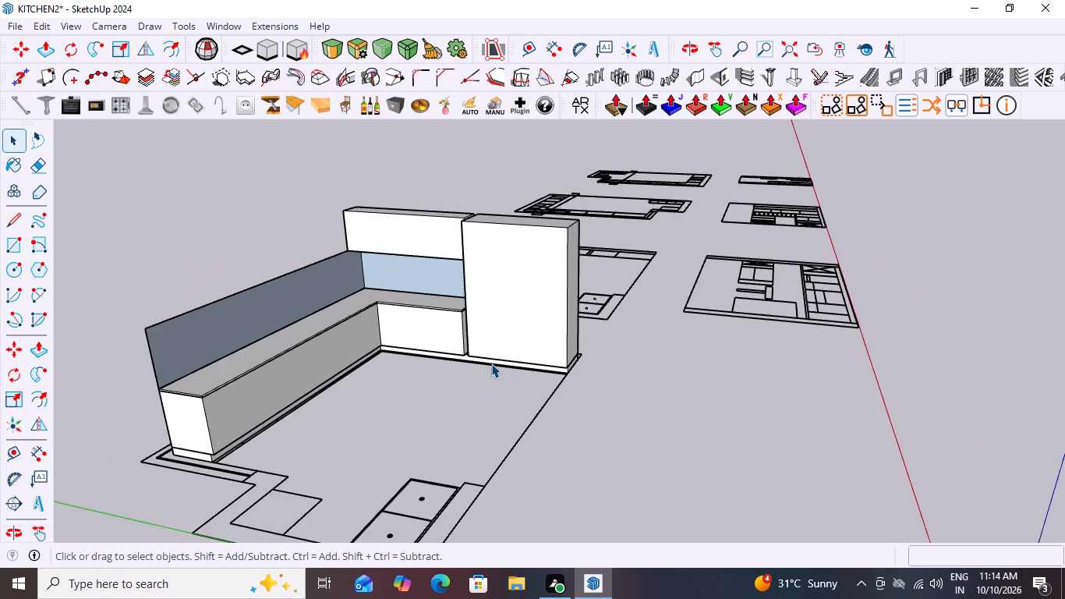
pyautogui.scroll(-6, 491, 363)
pyautogui.moveTo(578, 395); pyautogui.dragTo(324, 459, button='middle')
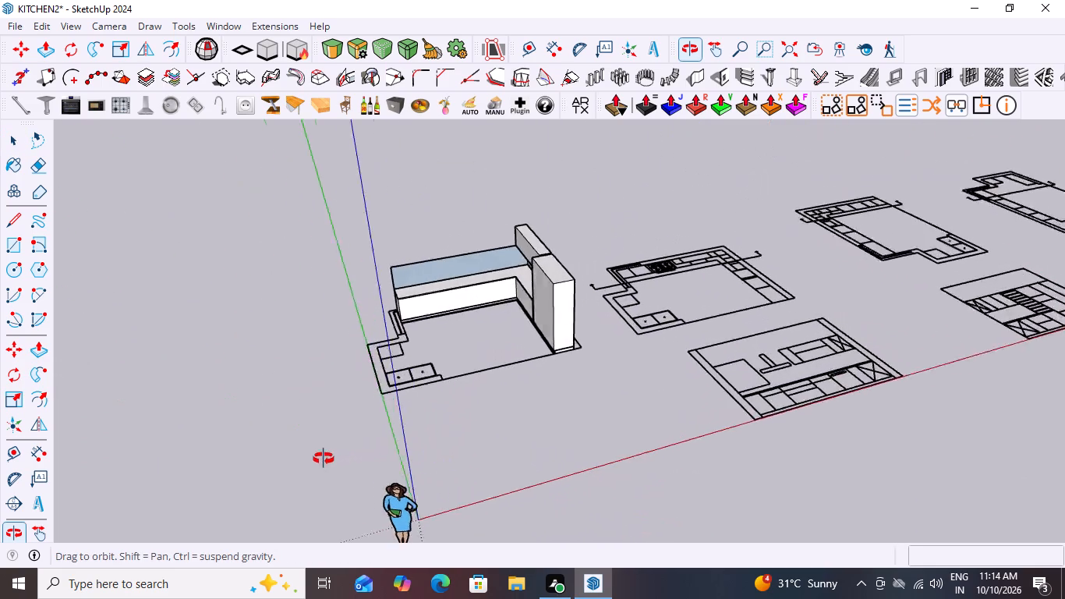
pyautogui.moveTo(324, 459); pyautogui.dragTo(306, 462, button='middle')
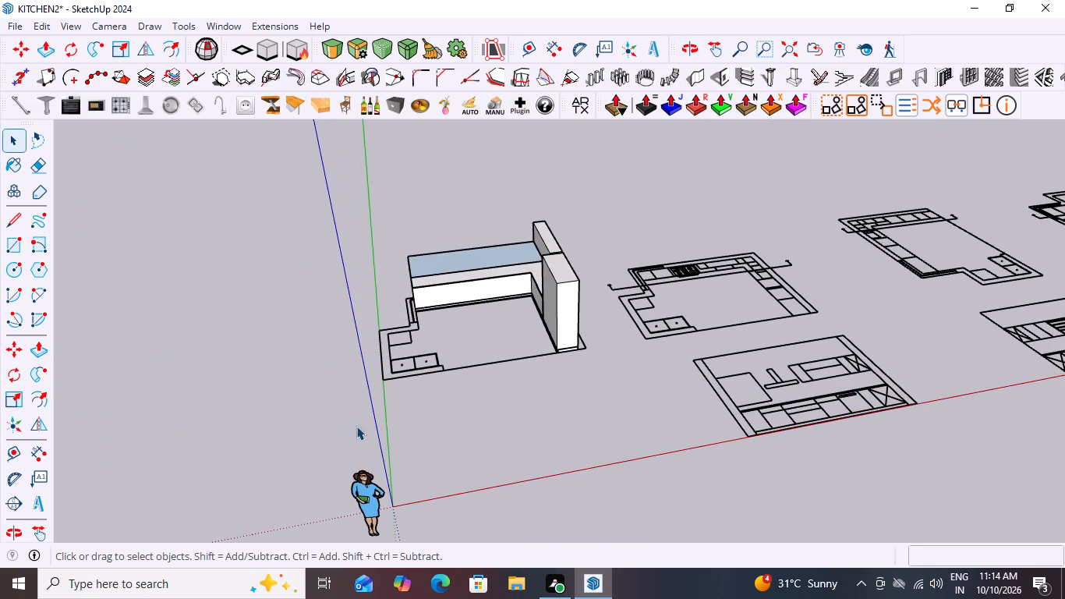
pyautogui.scroll(6, 582, 349)
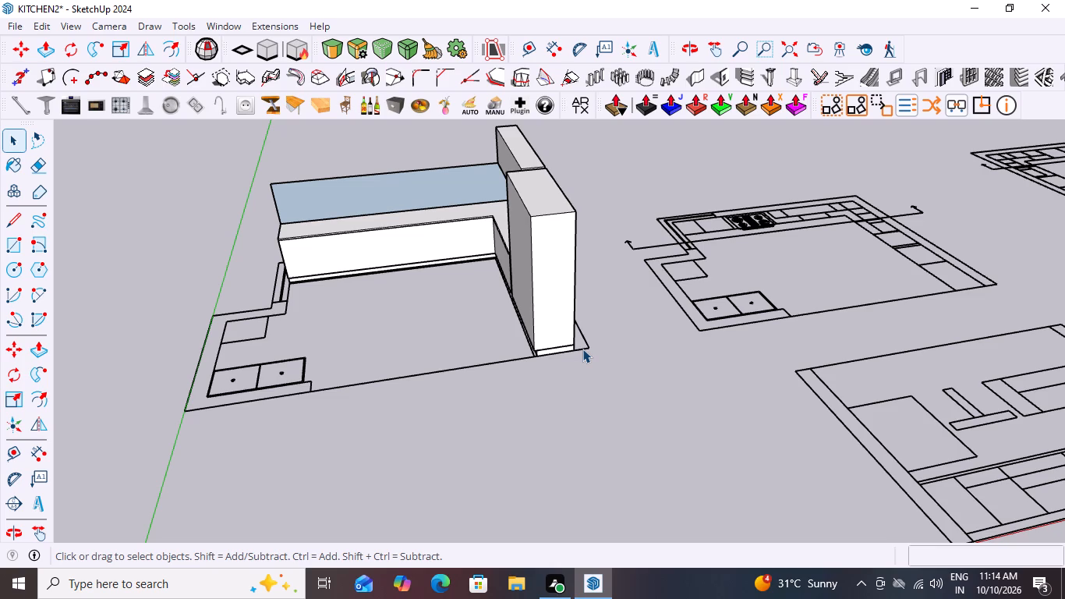
# Examine the interior side of the long backsplash above the base run, from its free end to the corner.
pyautogui.moveTo(479, 367); pyautogui.dragTo(865, 336, button='middle')
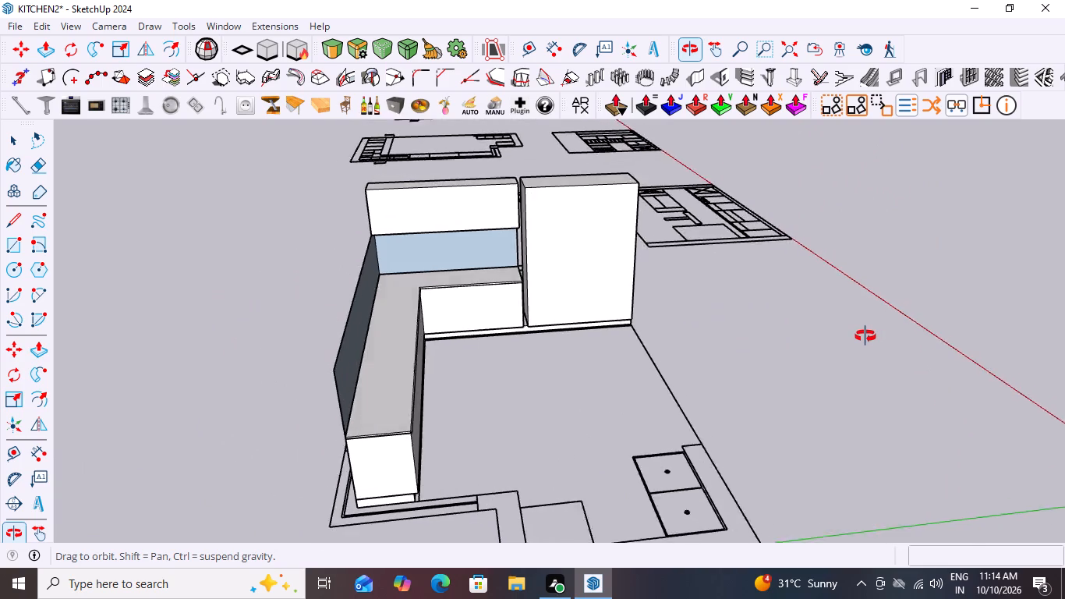
pyautogui.moveTo(865, 336); pyautogui.dragTo(851, 339, button='middle')
pyautogui.moveTo(834, 394); pyautogui.dragTo(516, 452, button='middle')
pyautogui.scroll(2, 510, 282)
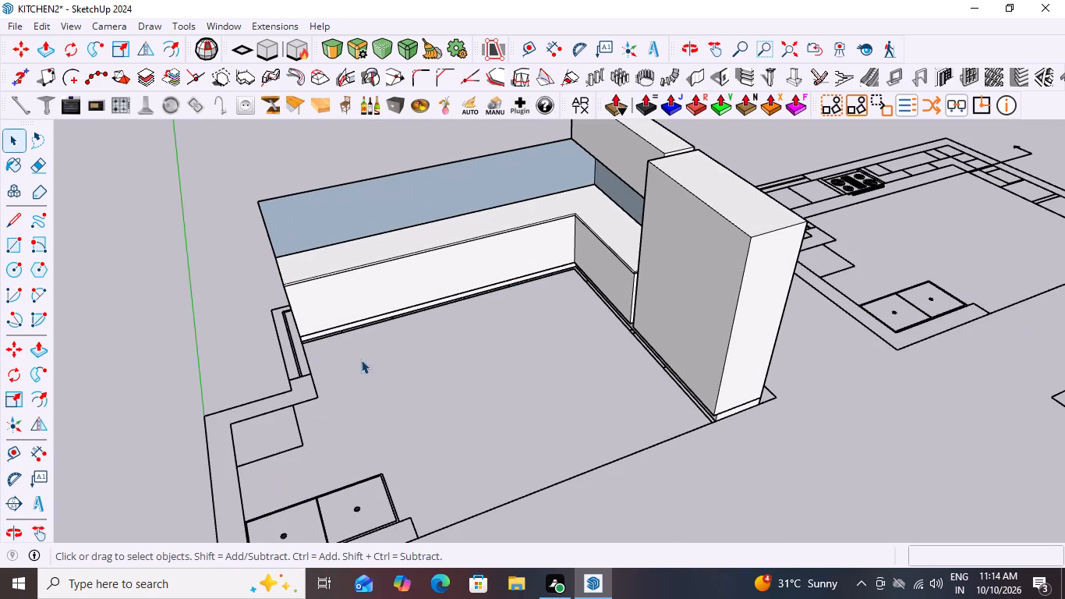
pyautogui.scroll(-4, 343, 356)
pyautogui.moveTo(372, 244); pyautogui.dragTo(345, 157, button='middle')
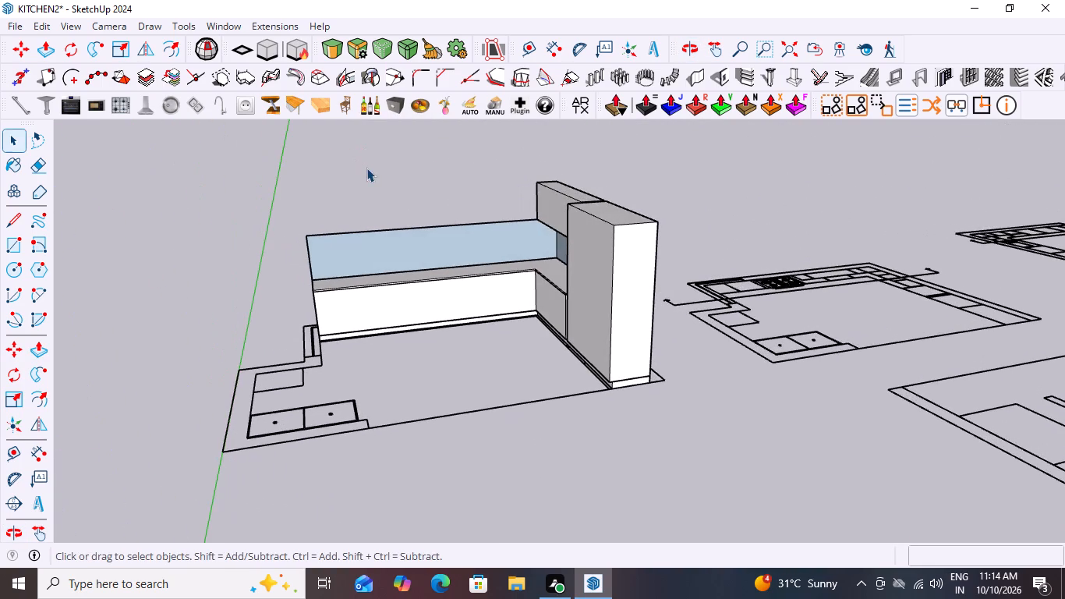
pyautogui.scroll(7, 329, 264)
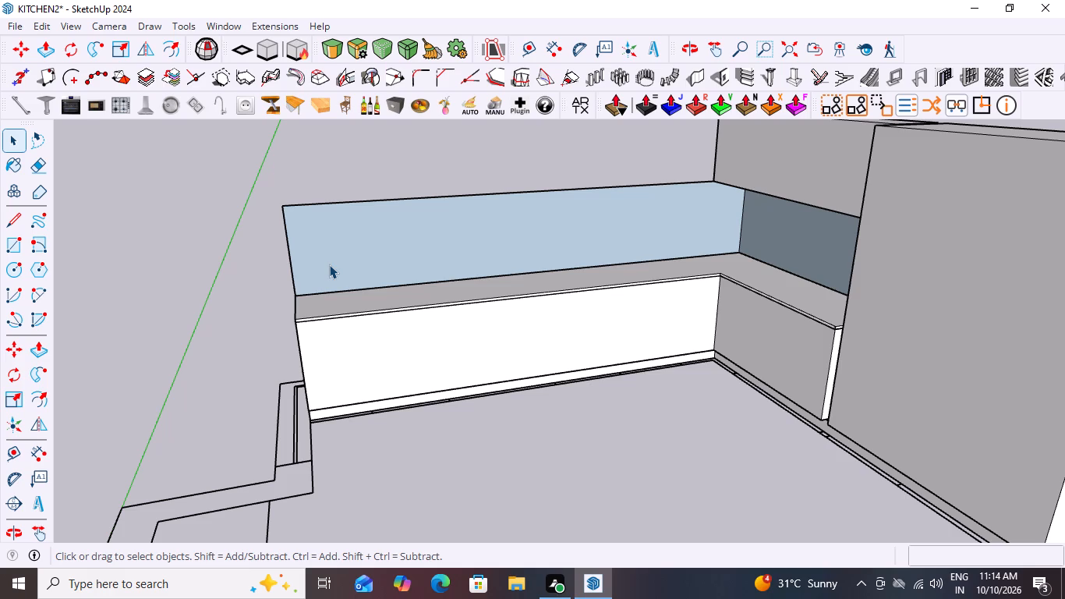
pyautogui.scroll(-3, 336, 257)
pyautogui.scroll(6, 331, 257)
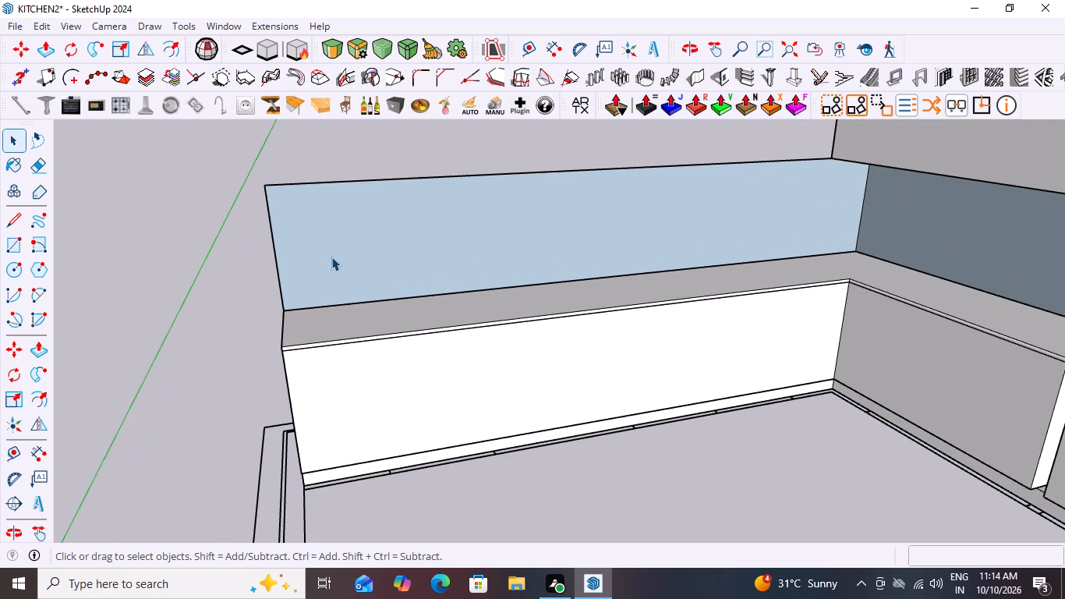
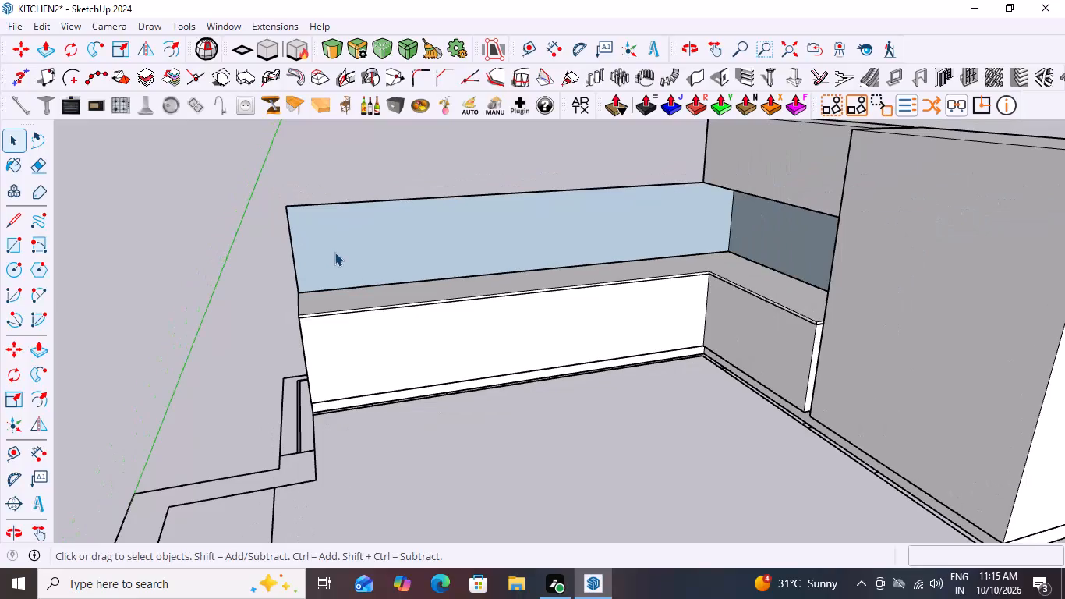
# Inside the backsplash group, draw a rectangle about 38 by 58 mm on the countertop from the long backsplash's lower free-end corner.
pyautogui.doubleClick(303, 242)
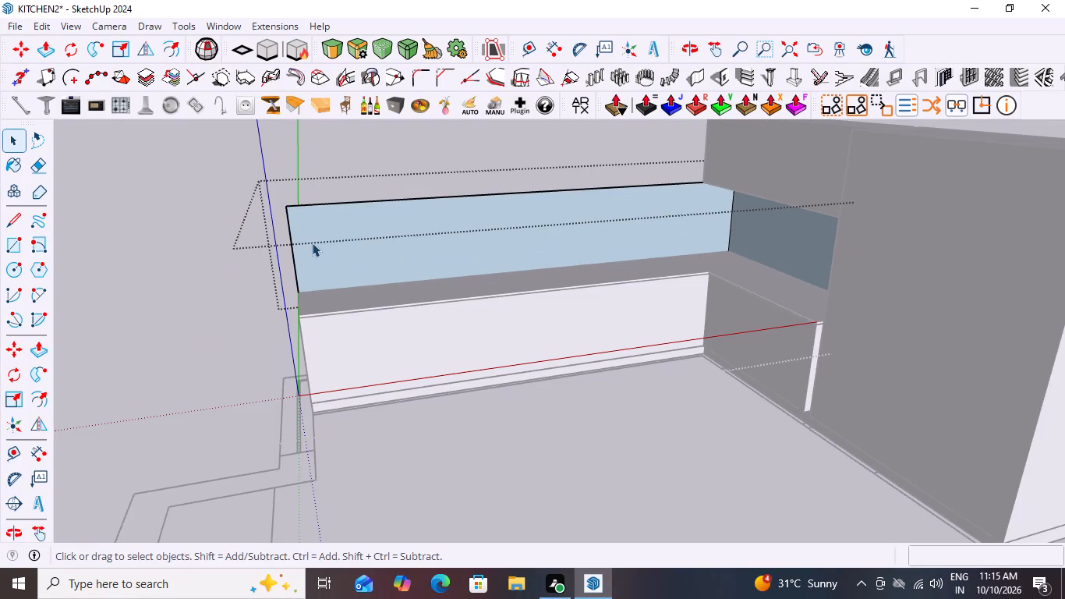
pyautogui.click(312, 243)
pyautogui.scroll(4, 303, 231)
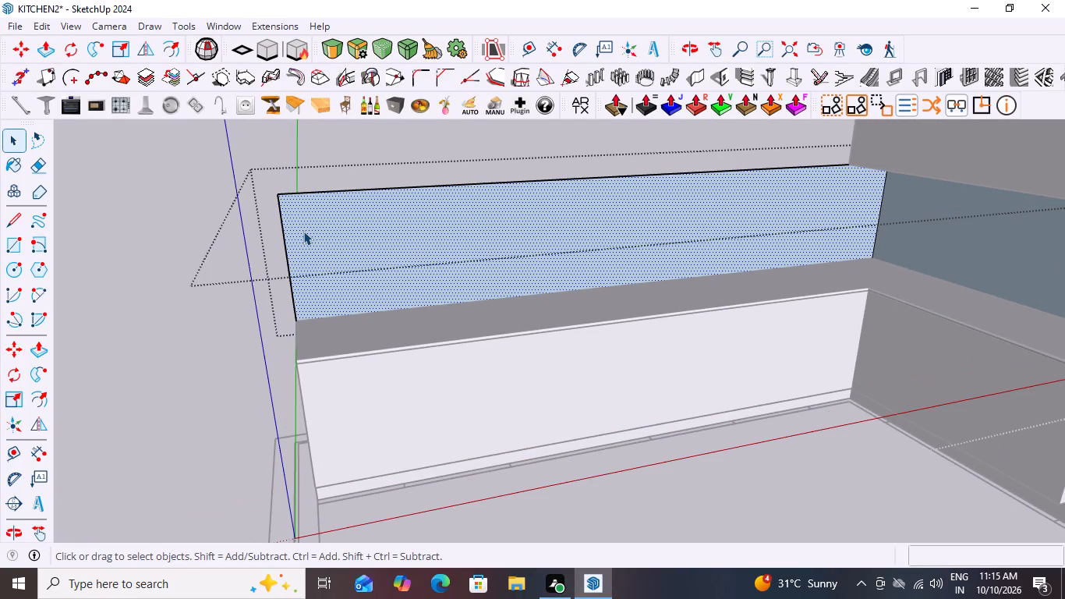
pyautogui.press('r')
pyautogui.scroll(3, 288, 338)
pyautogui.moveTo(337, 355); pyautogui.dragTo(353, 420, button='middle')
pyautogui.middleClick(353, 420)
pyautogui.scroll(3, 289, 356)
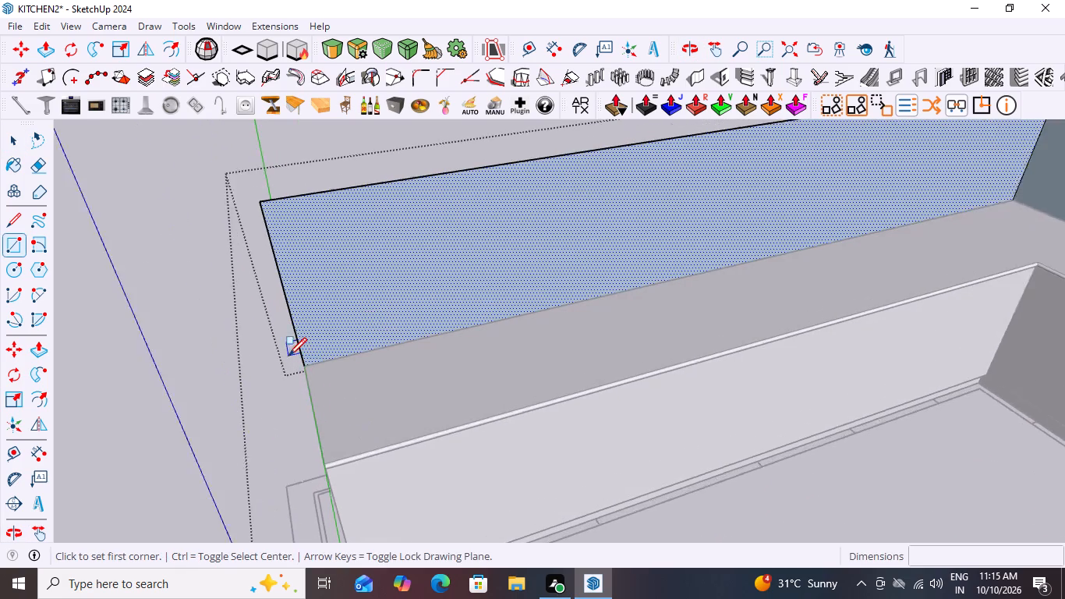
pyautogui.scroll(20, 288, 356)
pyautogui.scroll(4, 288, 356)
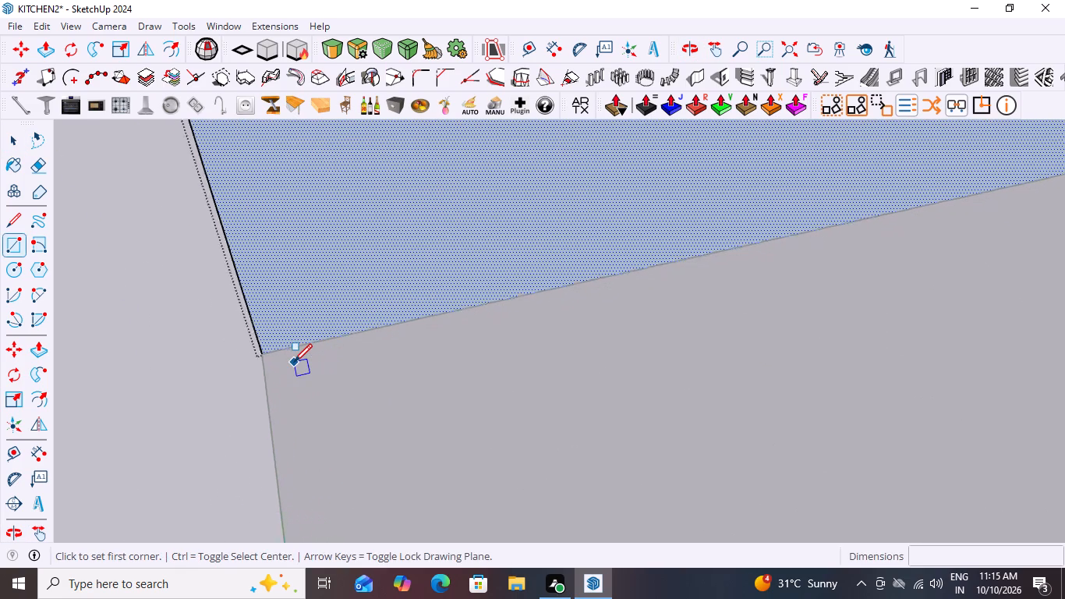
pyautogui.scroll(6, 294, 362)
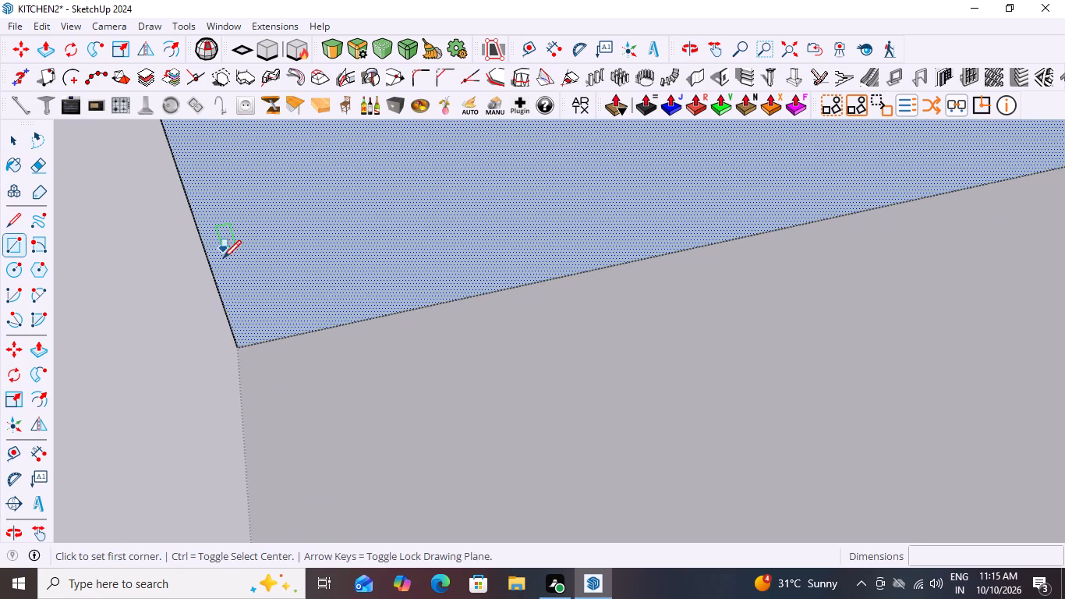
pyautogui.scroll(-3, 223, 278)
pyautogui.moveTo(221, 340); pyautogui.dragTo(242, 289, button='middle')
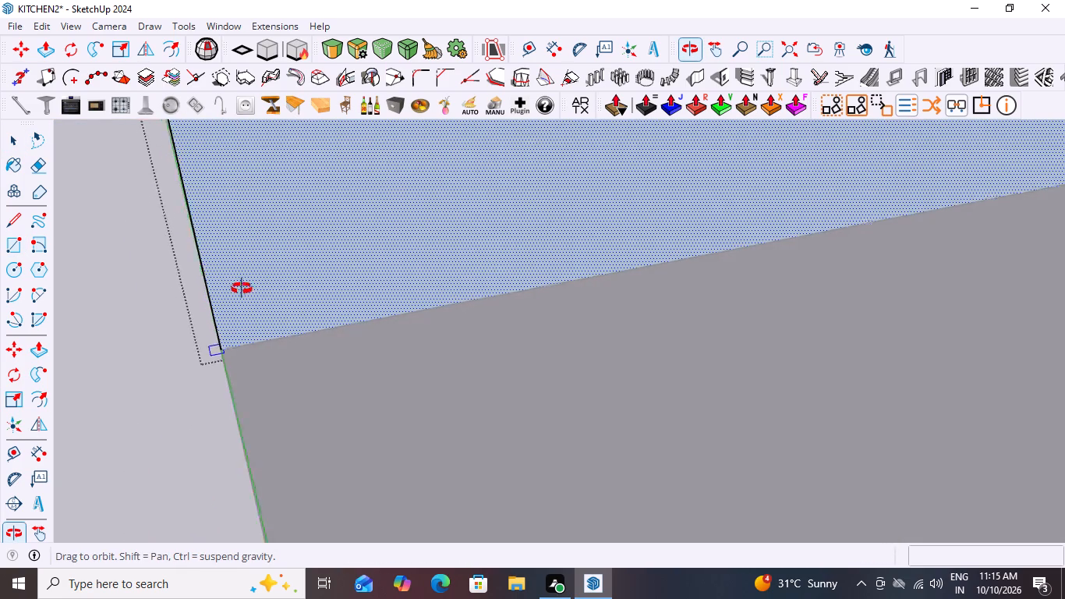
pyautogui.moveTo(242, 289); pyautogui.dragTo(235, 325, button='middle')
pyautogui.scroll(7, 222, 363)
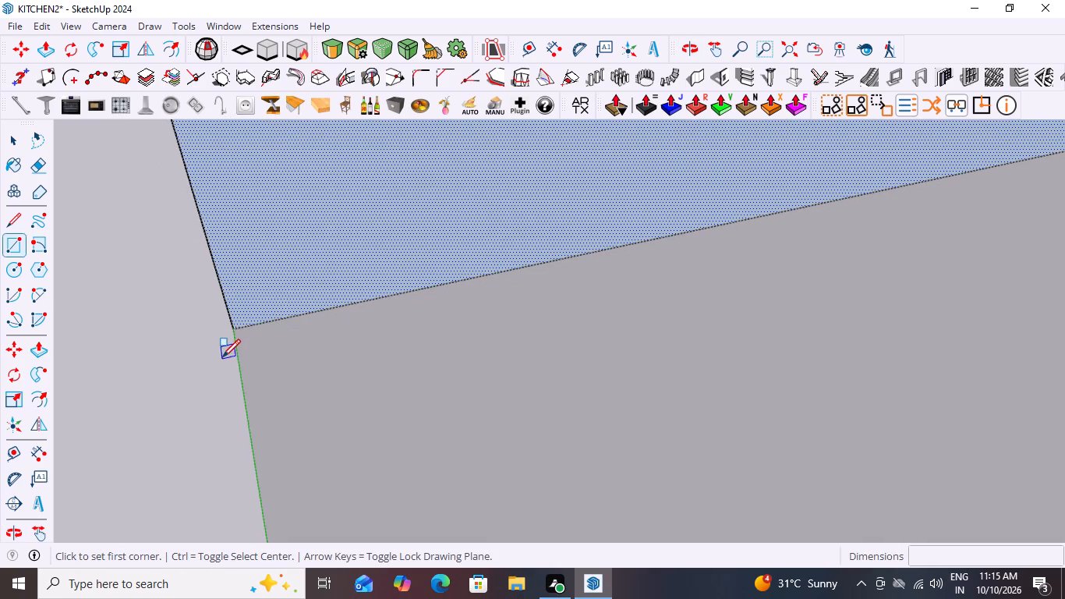
pyautogui.scroll(11, 228, 322)
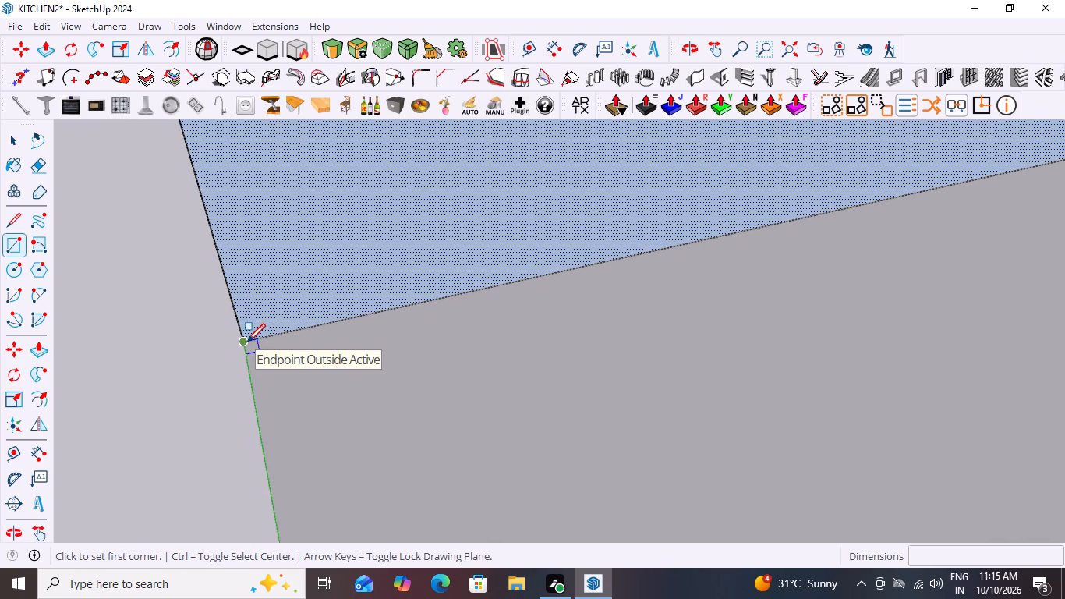
pyautogui.scroll(20, 244, 341)
pyautogui.scroll(12, 244, 341)
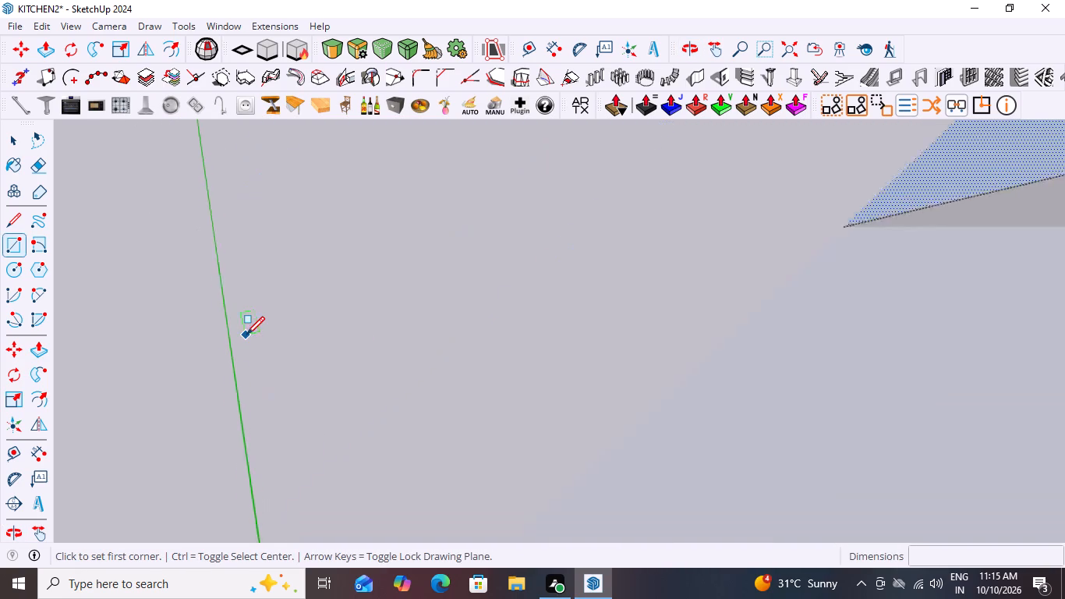
pyautogui.scroll(1, 246, 335)
pyautogui.scroll(-12, 246, 335)
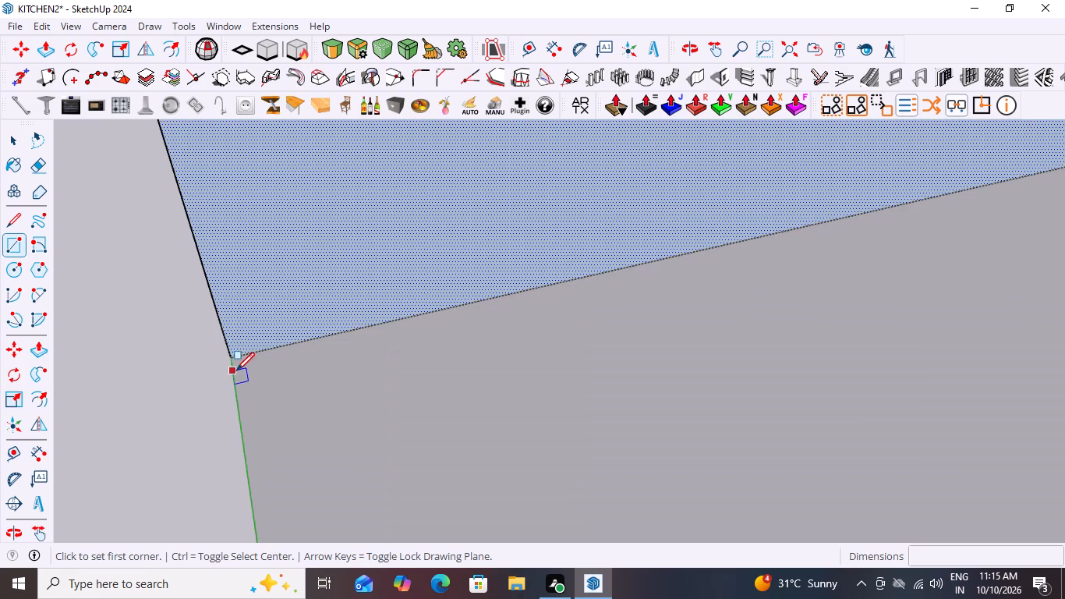
pyautogui.scroll(3, 236, 370)
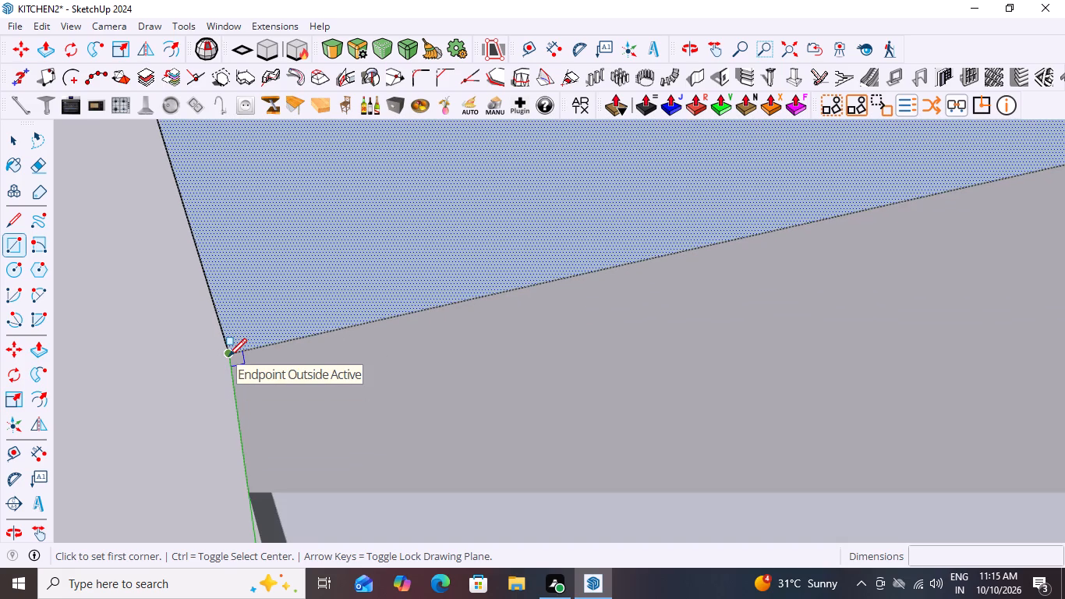
pyautogui.click(228, 356)
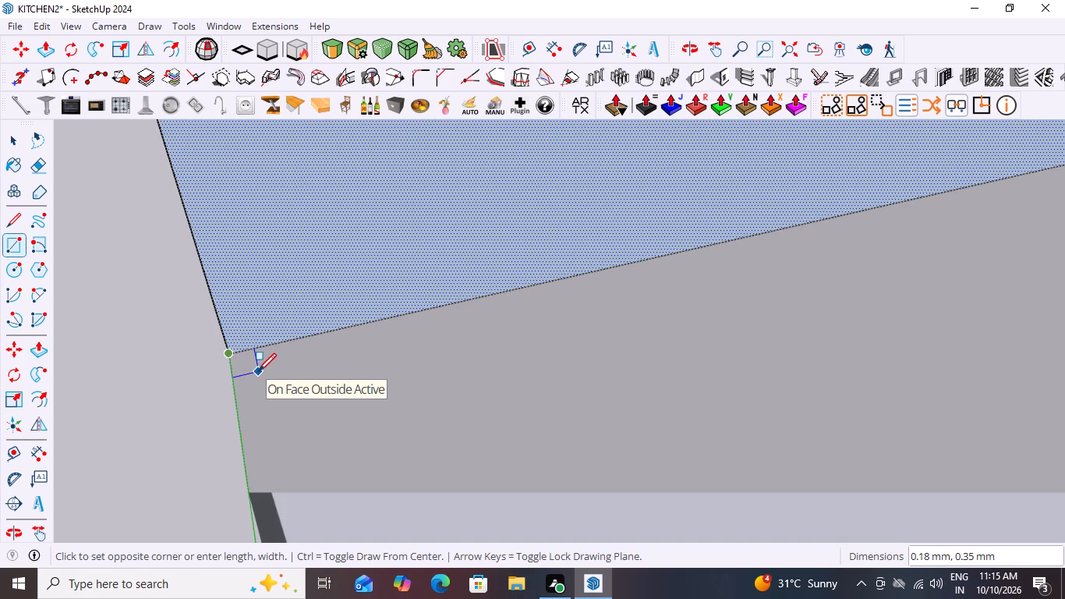
pyautogui.scroll(-9, 258, 371)
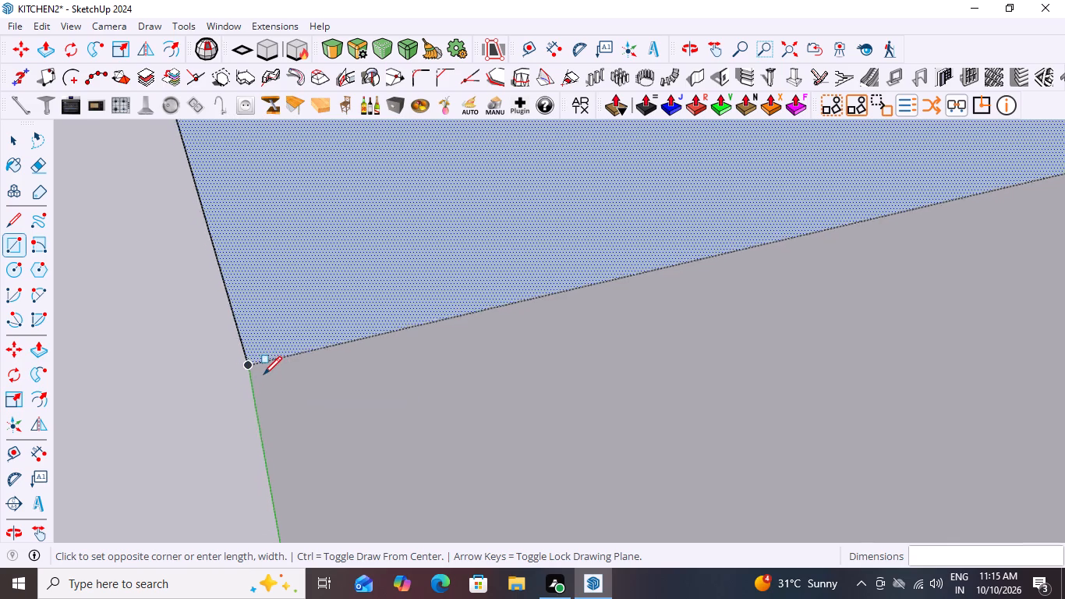
pyautogui.scroll(-20, 264, 374)
pyautogui.scroll(-20, 264, 374)
pyautogui.scroll(-1, 264, 374)
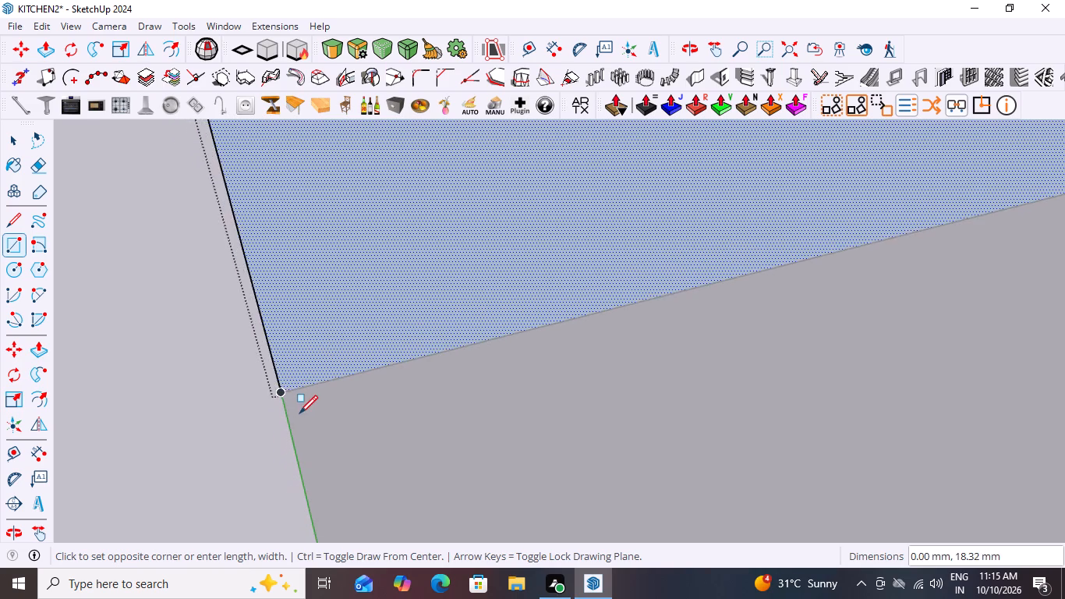
pyautogui.scroll(-20, 299, 413)
pyautogui.scroll(-5, 299, 413)
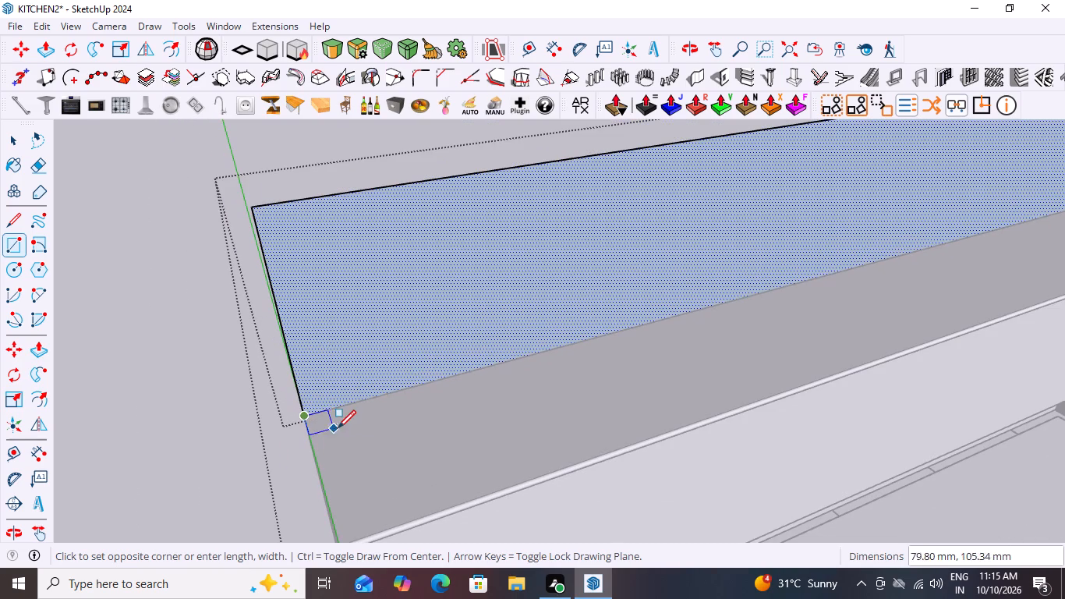
pyautogui.scroll(3, 327, 425)
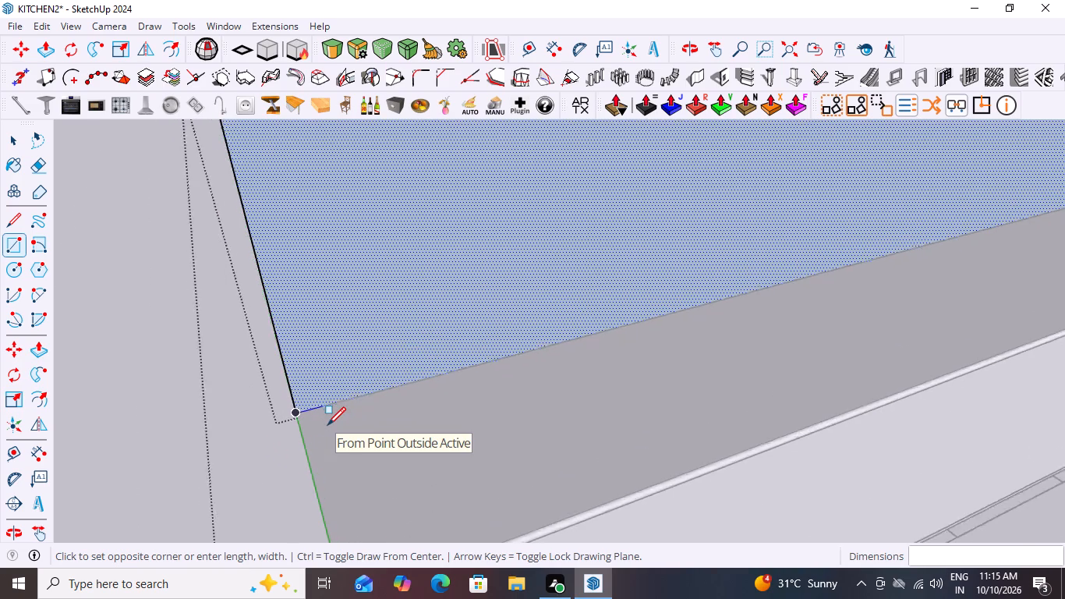
pyautogui.scroll(7, 327, 425)
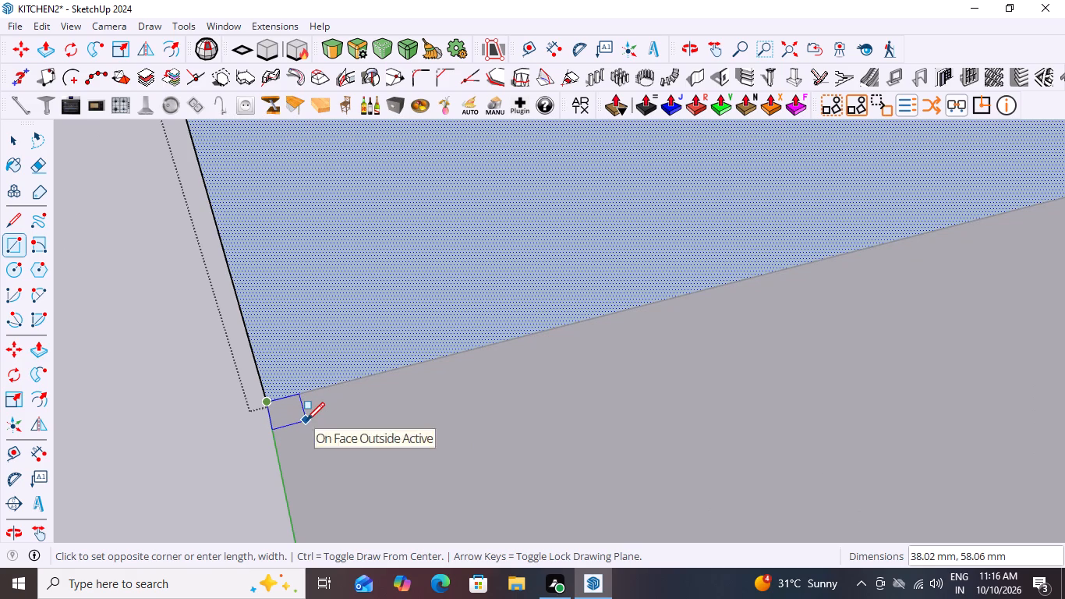
pyautogui.click(306, 420)
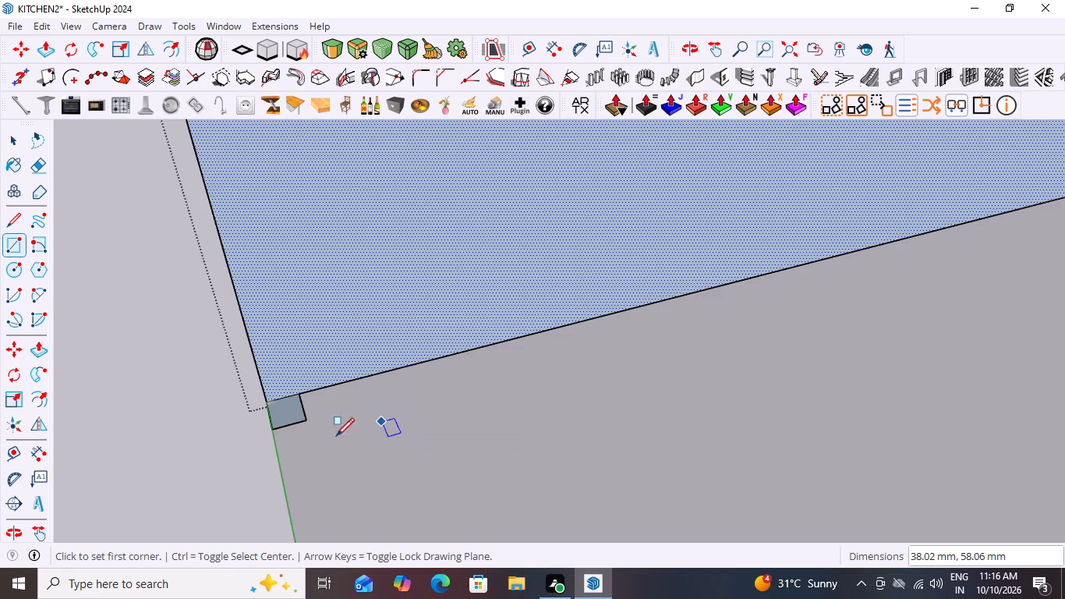
# Create a component from the small rectangle and its edges with the default settings, without replacing the selection.
pyautogui.press('space')
pyautogui.doubleClick(287, 413)
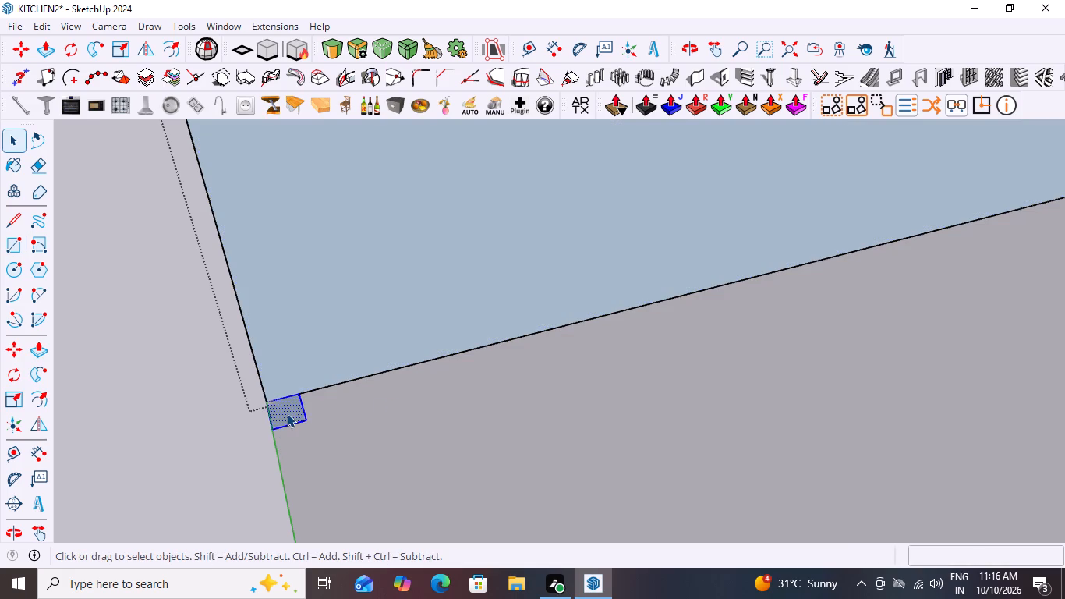
pyautogui.rightClick(287, 413)
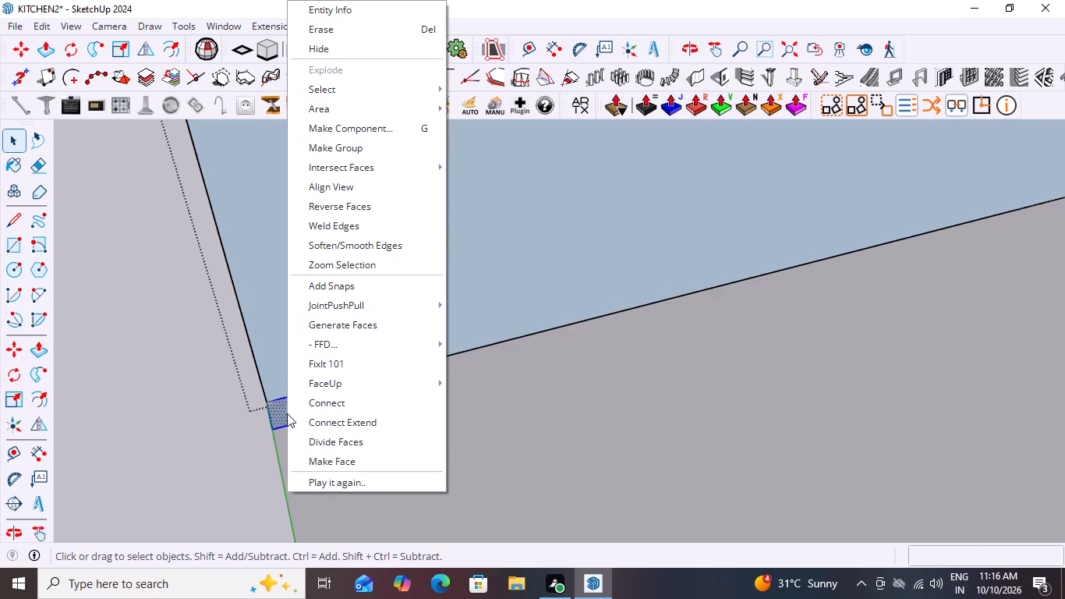
pyautogui.click(367, 132)
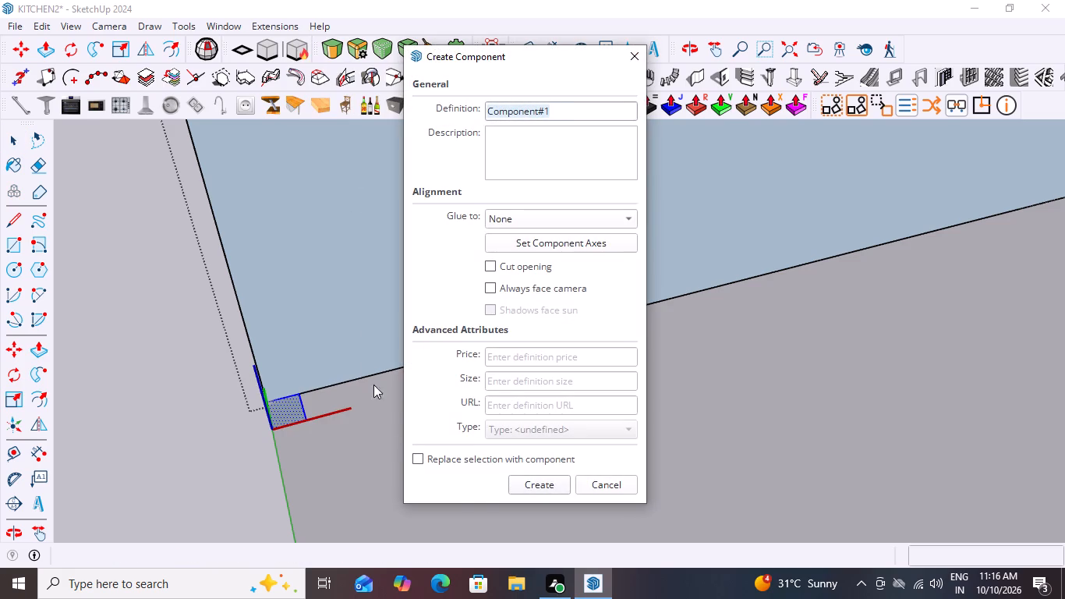
pyautogui.click(536, 480)
# Copy the small rectangle with its edges about 8 mm straight up along the blue axis, and clear the selection.
pyautogui.click(286, 416)
pyautogui.doubleClick(288, 416)
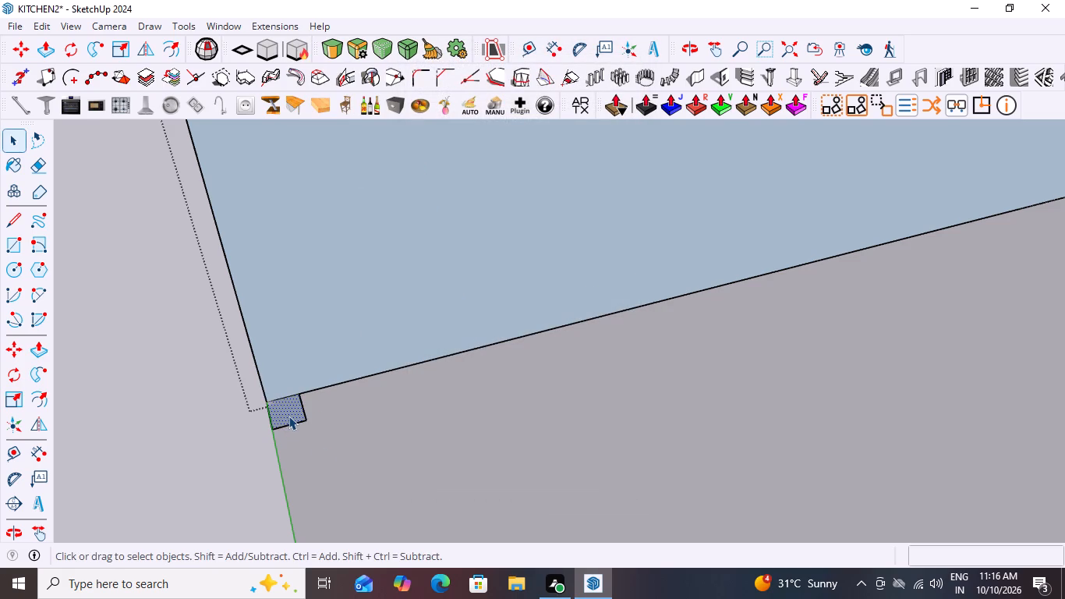
pyautogui.press('m')
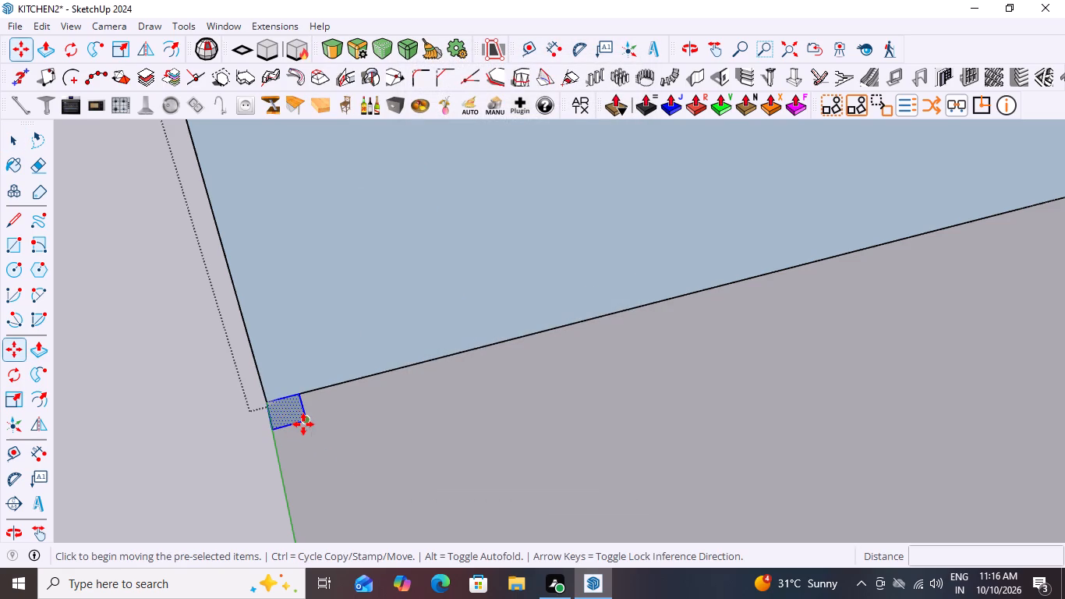
pyautogui.click(306, 421)
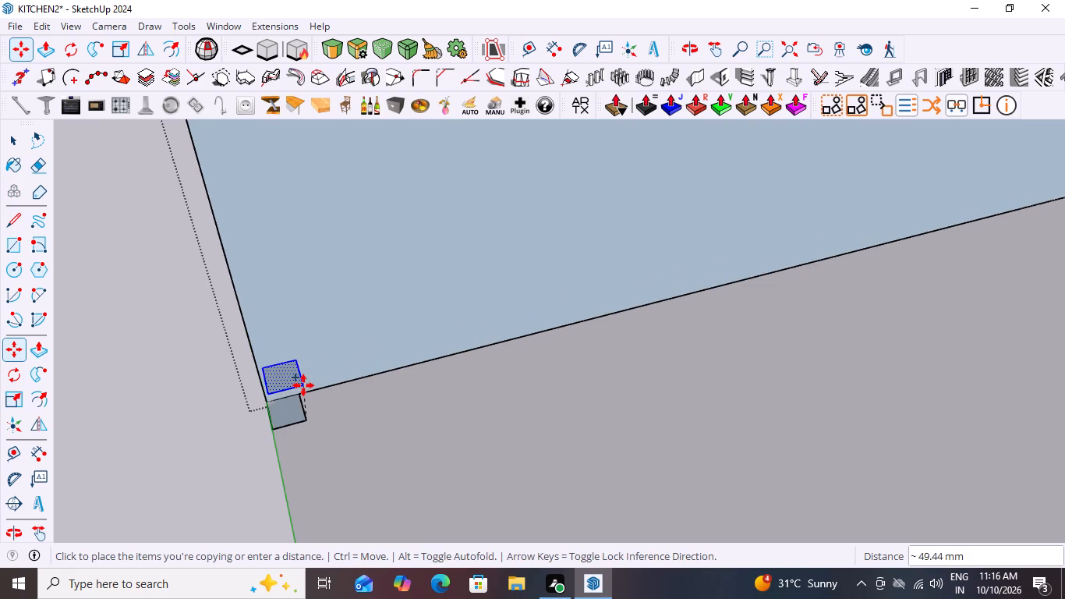
pyautogui.scroll(2, 306, 403)
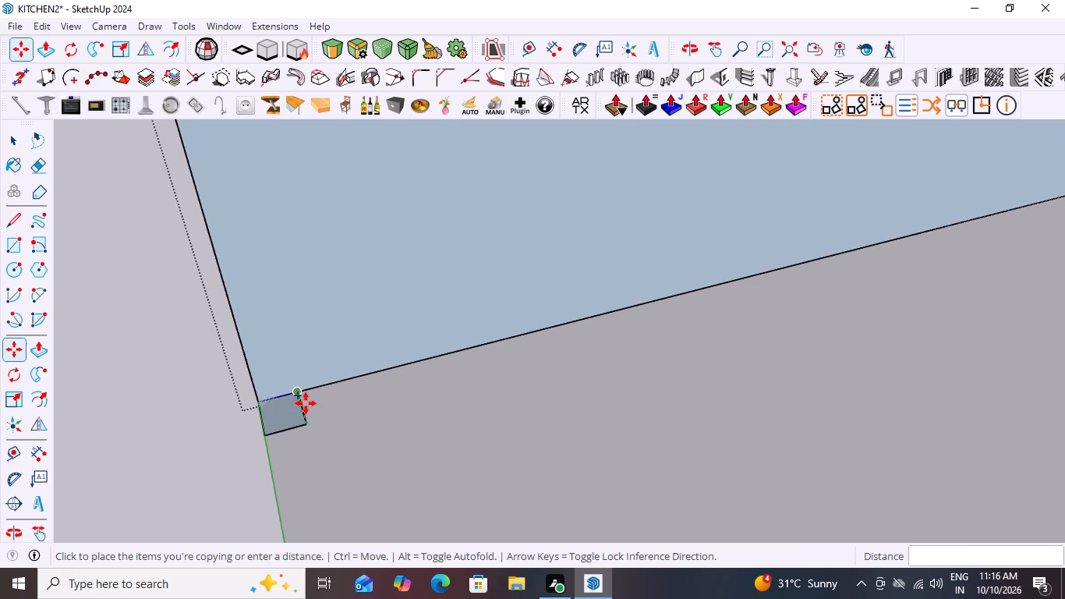
pyautogui.scroll(4, 306, 403)
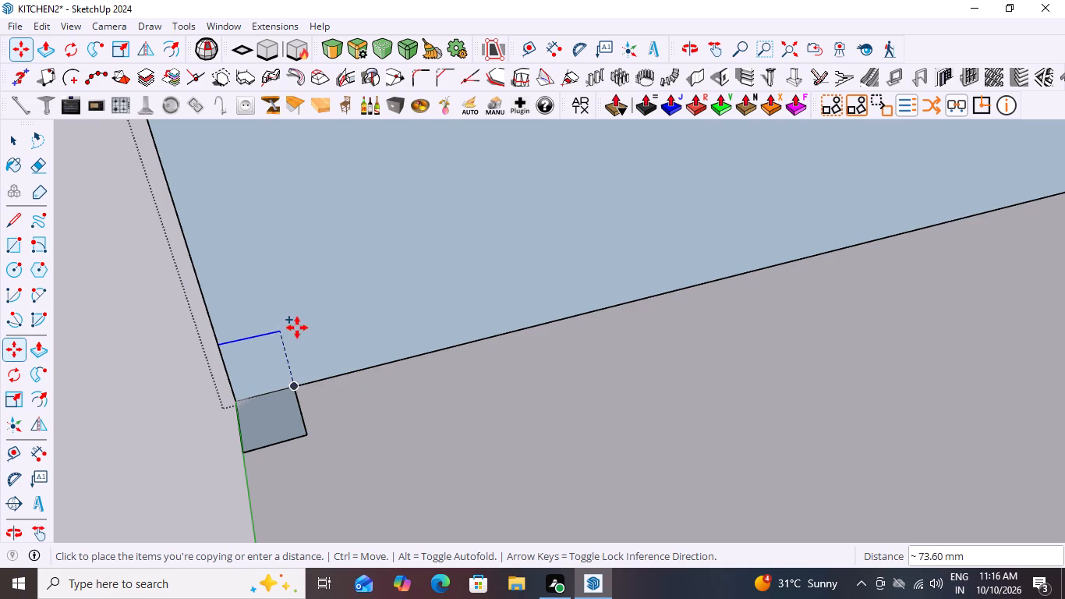
pyautogui.press('Up')
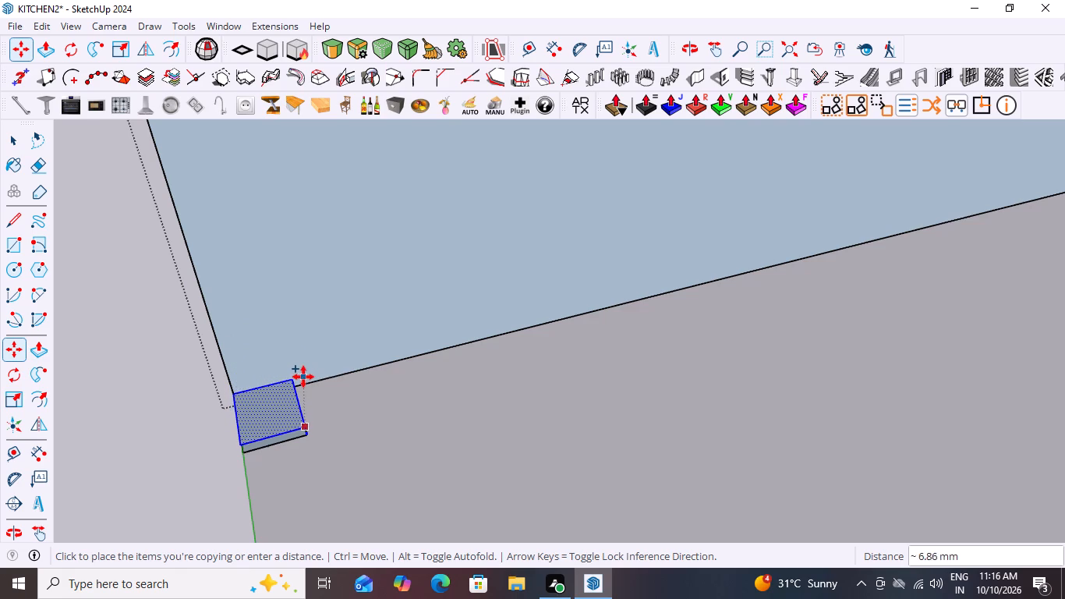
pyautogui.click(303, 374)
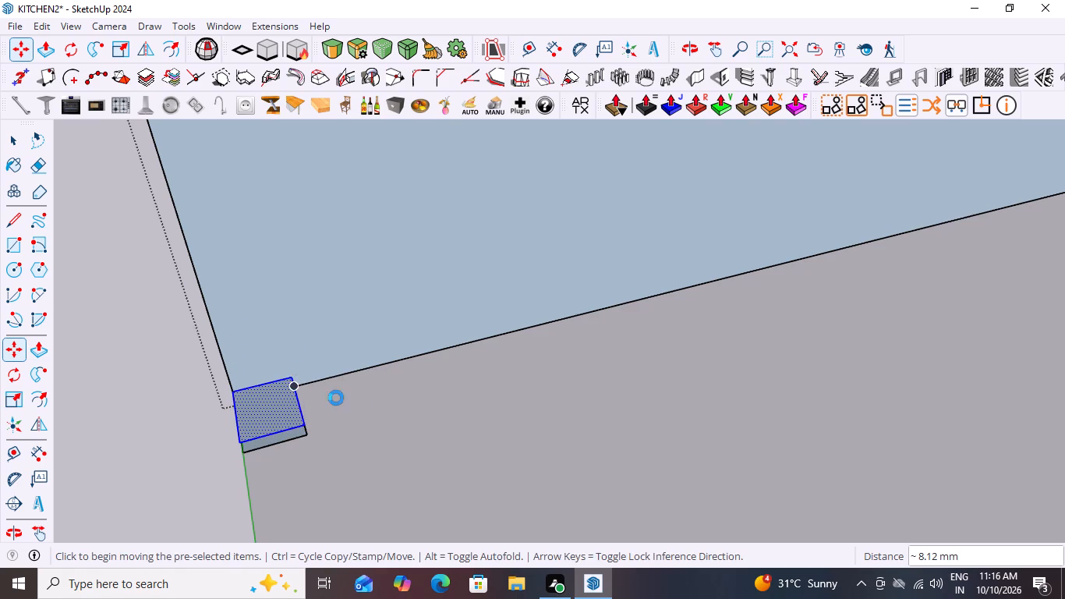
pyautogui.press('space')
pyautogui.click(363, 418)
# Delete the three remaining edges of the original small rectangle on the countertop, keeping the raised copy.
pyautogui.moveTo(313, 448); pyautogui.dragTo(320, 257, button='middle')
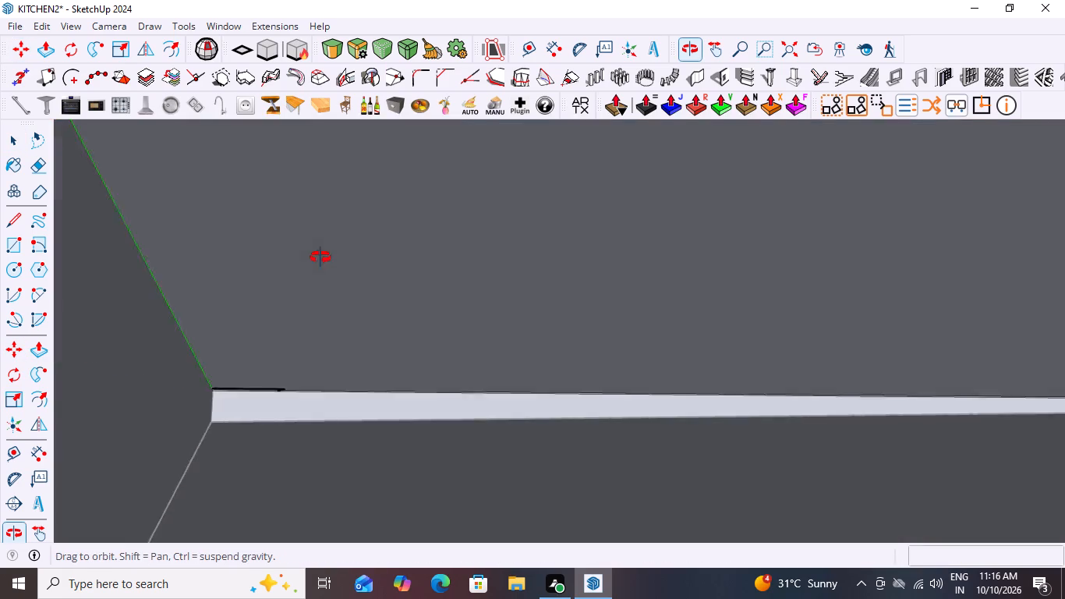
pyautogui.moveTo(320, 257); pyautogui.dragTo(402, 301, button='middle')
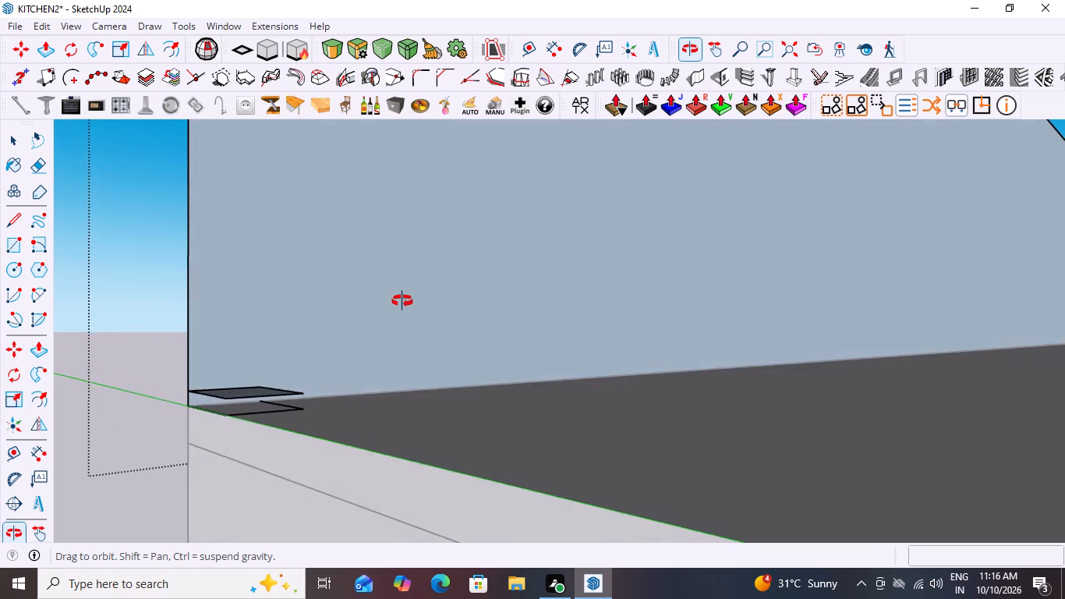
pyautogui.moveTo(402, 301); pyautogui.dragTo(410, 310, button='middle')
pyautogui.scroll(10, 259, 430)
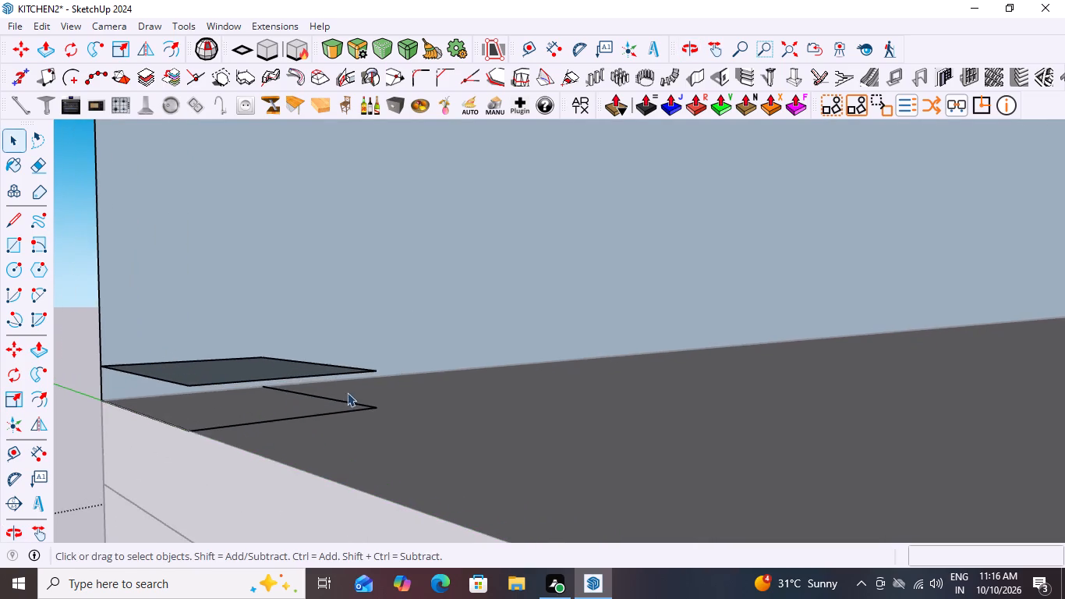
pyautogui.moveTo(349, 393); pyautogui.dragTo(140, 471, button='middle')
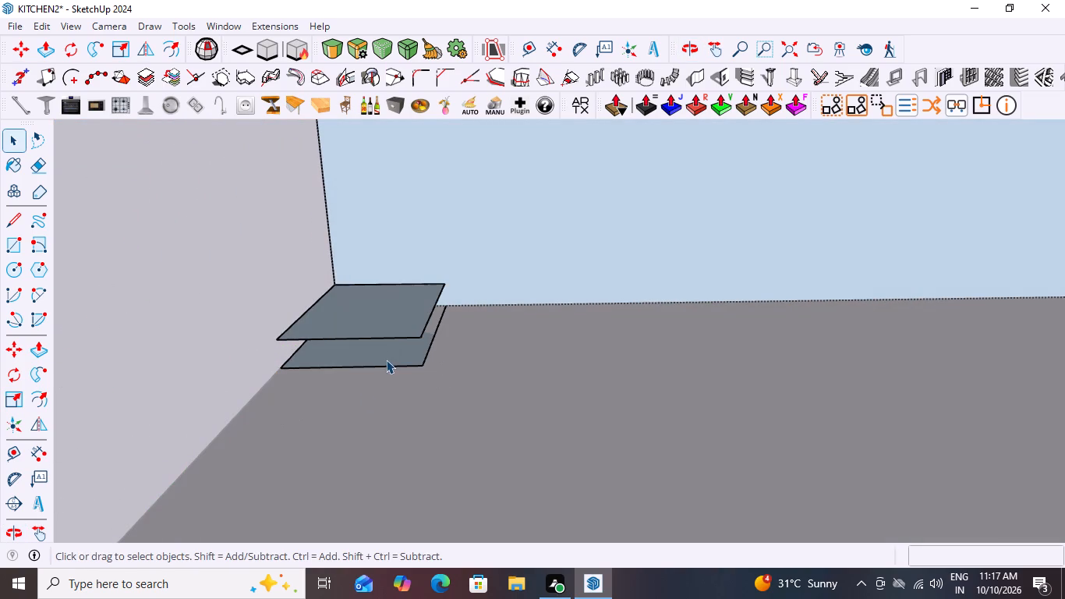
pyautogui.click(390, 366)
pyautogui.press('Delete')
pyautogui.click(426, 358)
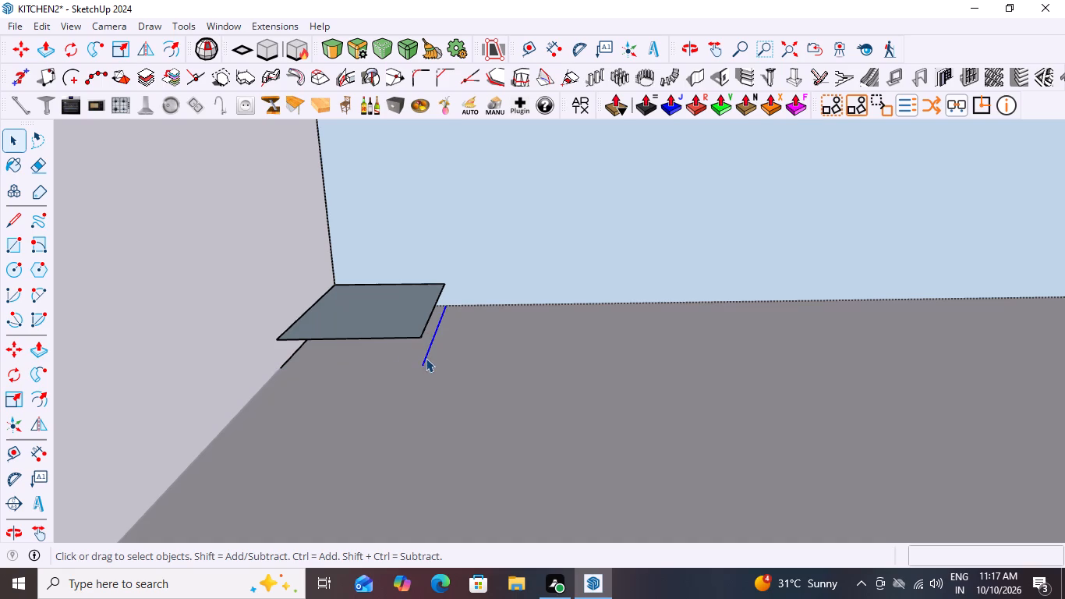
pyautogui.press('Delete')
pyautogui.click(285, 362)
pyautogui.press('Delete')
# Copy the raised small rectangle with its edges about 4012 mm along the long backsplash's lower edge to the inner corner.
pyautogui.scroll(-20, 288, 363)
pyautogui.scroll(-2, 288, 363)
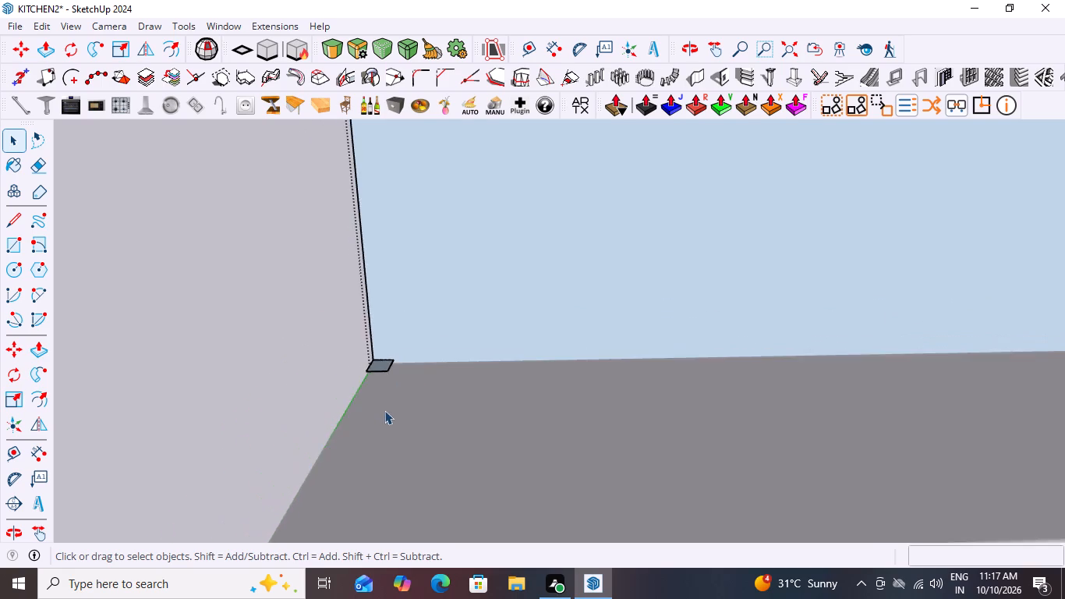
pyautogui.scroll(-16, 384, 410)
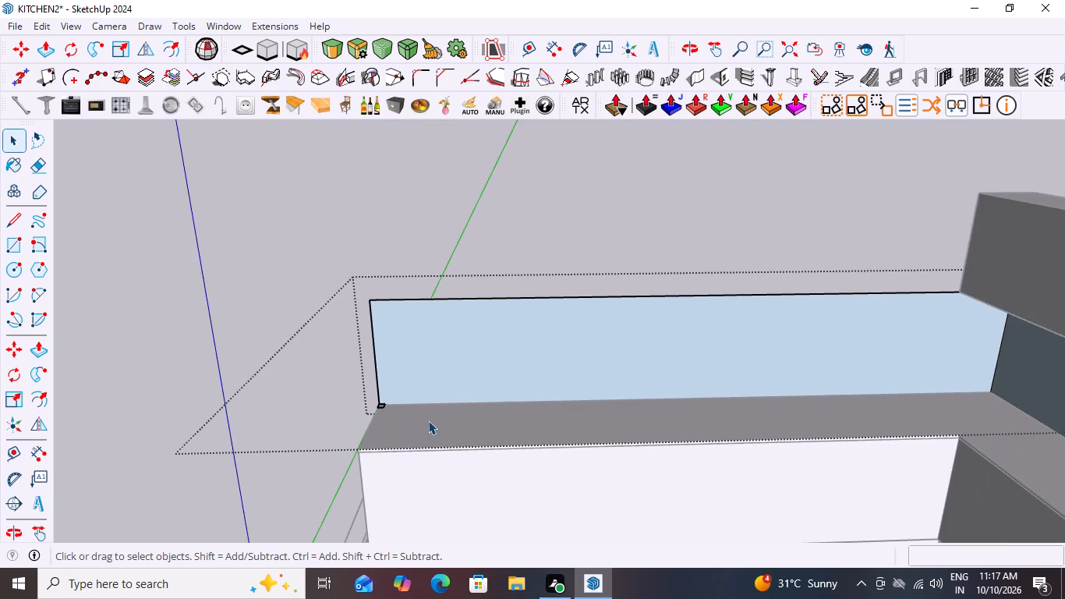
pyautogui.moveTo(382, 416); pyautogui.dragTo(410, 432, button='middle')
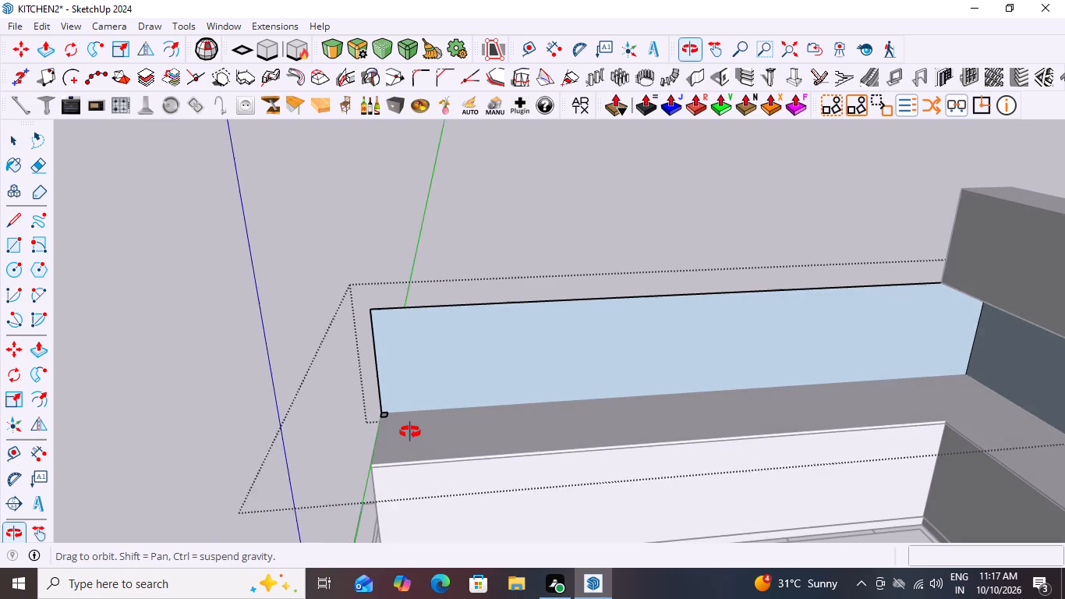
pyautogui.moveTo(410, 432); pyautogui.dragTo(412, 434, button='middle')
pyautogui.scroll(16, 382, 416)
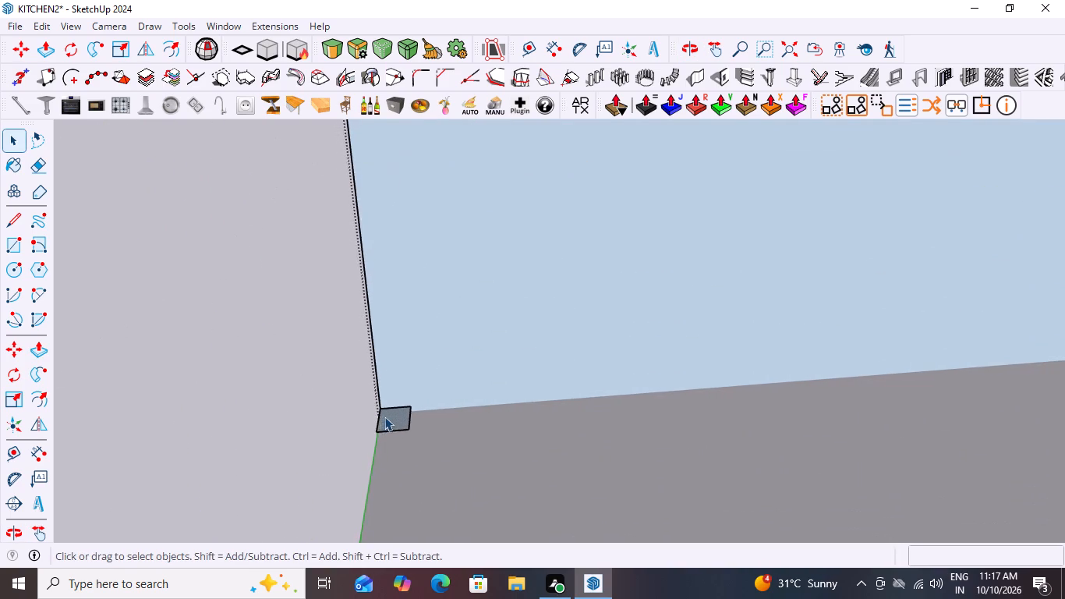
pyautogui.scroll(3, 384, 416)
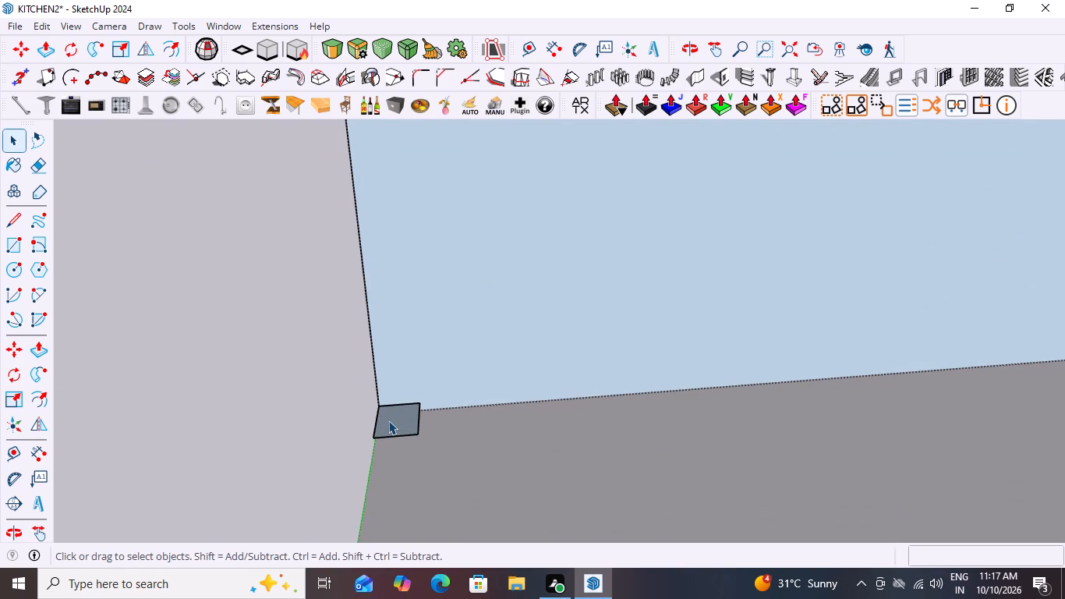
pyautogui.click(388, 420)
pyautogui.doubleClick(388, 420)
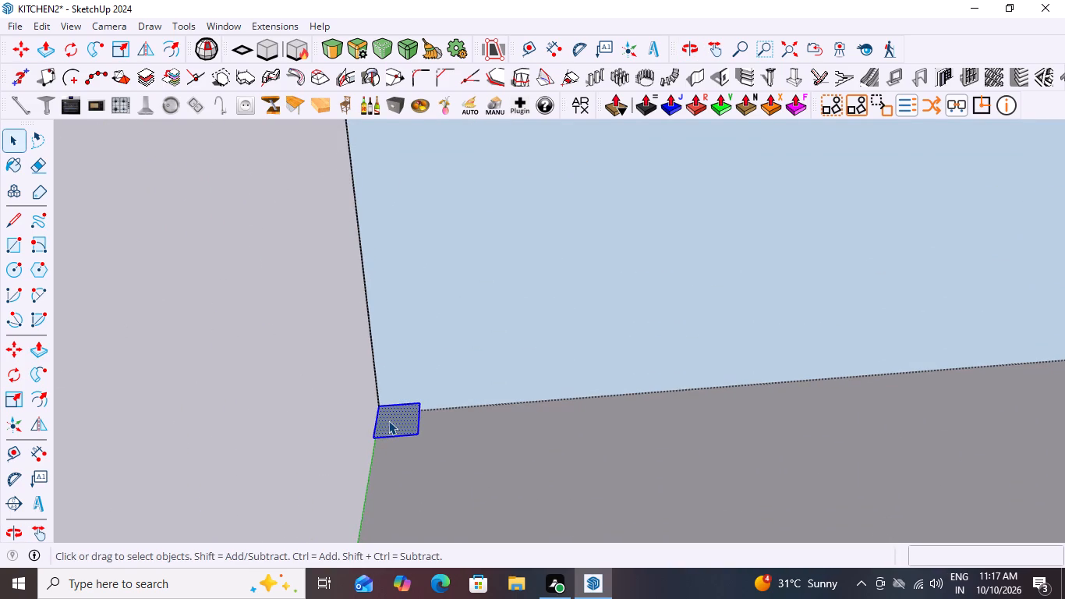
pyautogui.press('m')
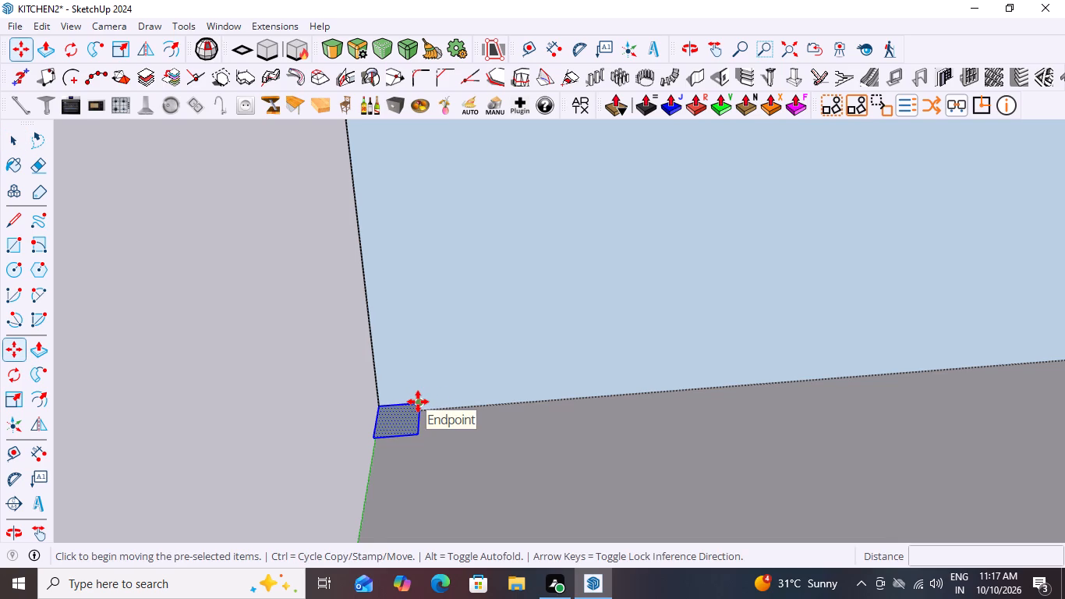
pyautogui.click(418, 402)
pyautogui.scroll(-16, 430, 406)
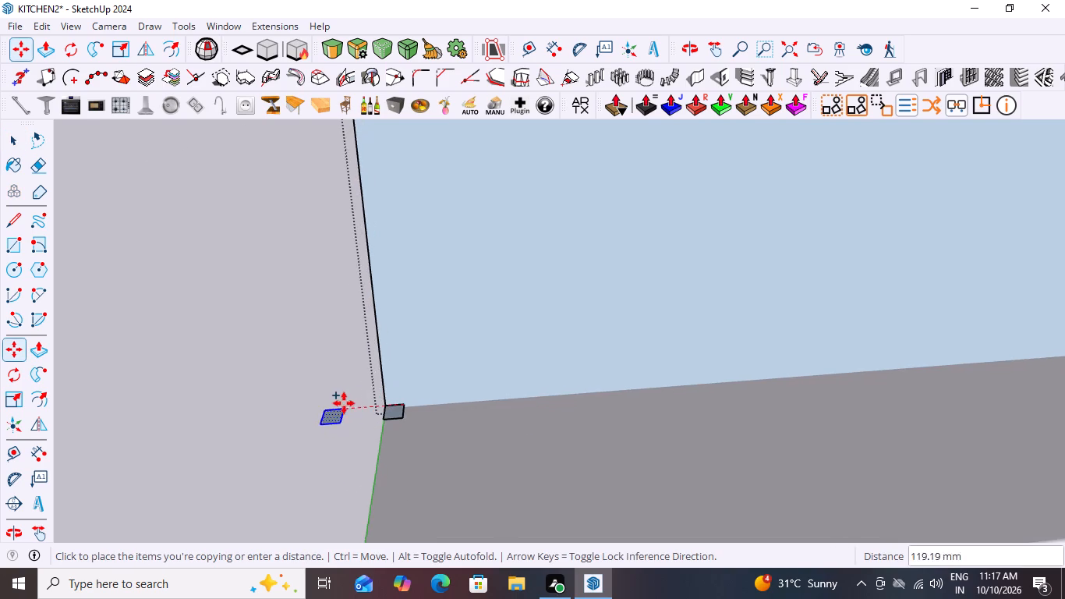
pyautogui.scroll(-19, 344, 403)
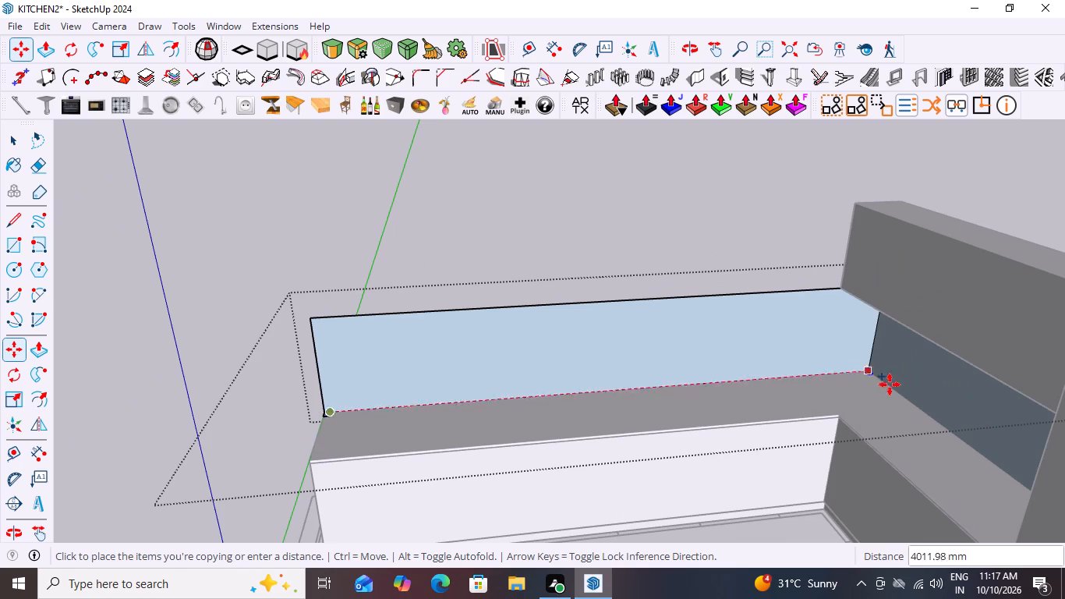
pyautogui.scroll(15, 871, 382)
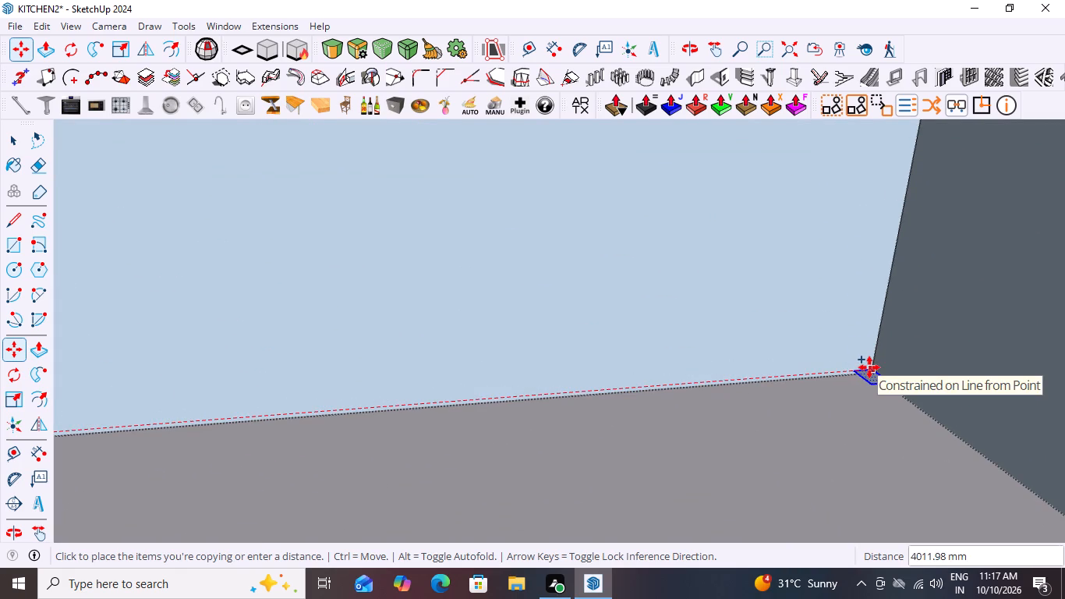
pyautogui.click(870, 368)
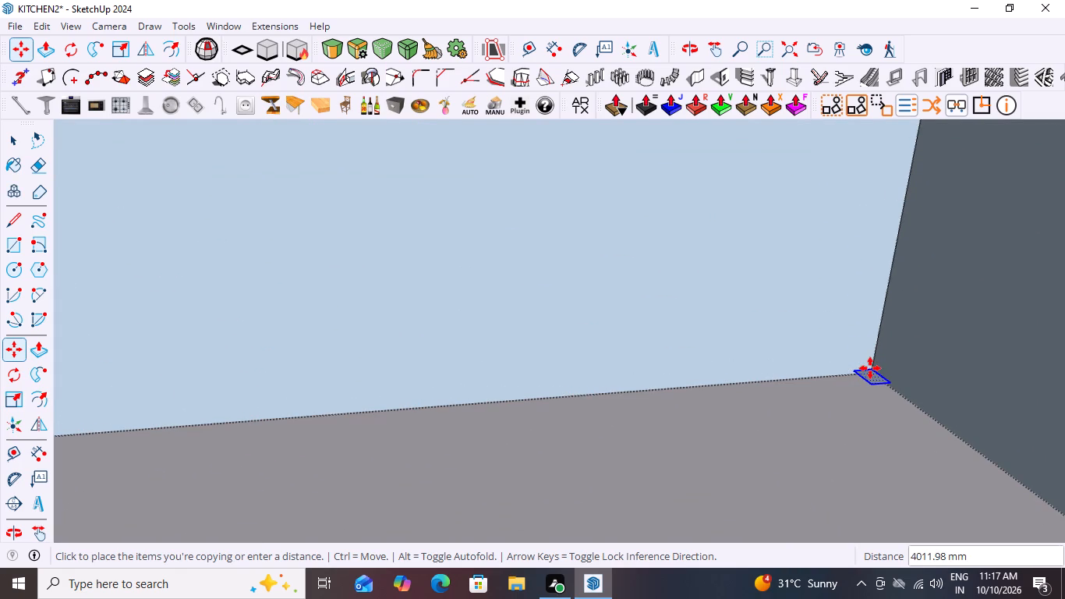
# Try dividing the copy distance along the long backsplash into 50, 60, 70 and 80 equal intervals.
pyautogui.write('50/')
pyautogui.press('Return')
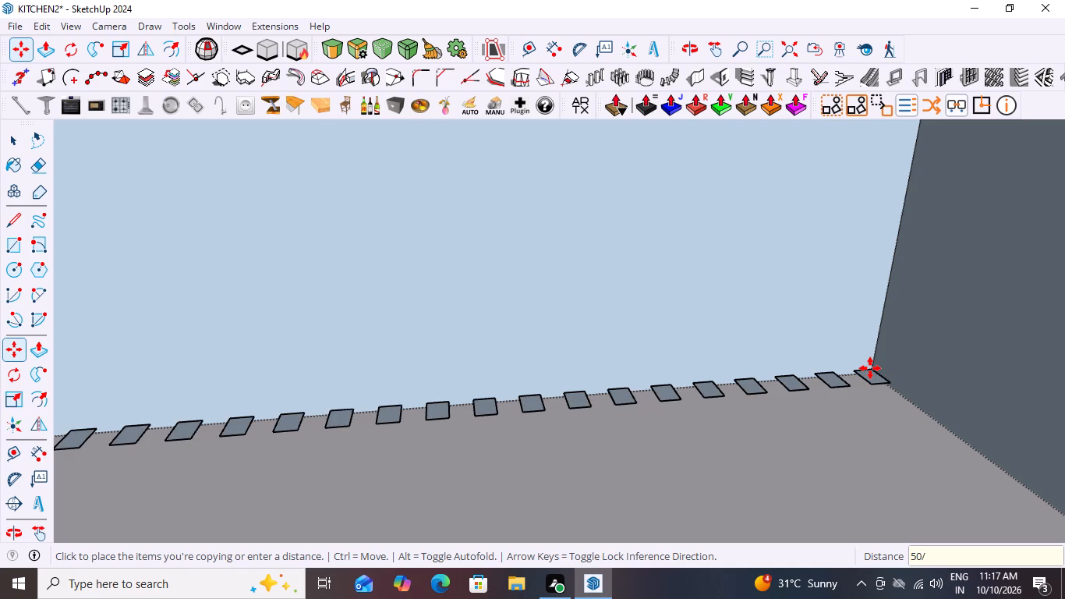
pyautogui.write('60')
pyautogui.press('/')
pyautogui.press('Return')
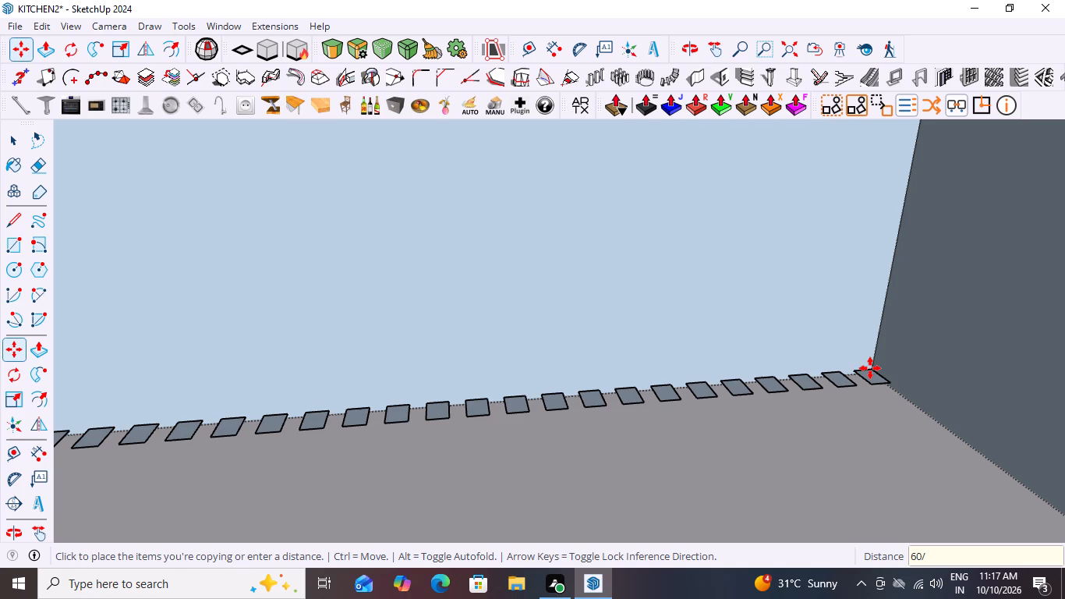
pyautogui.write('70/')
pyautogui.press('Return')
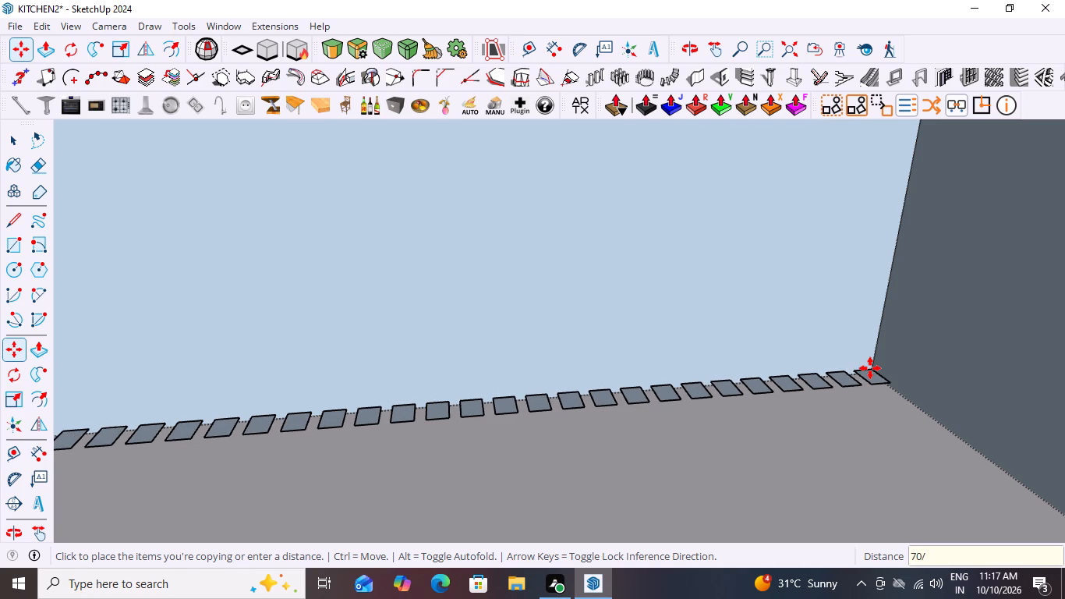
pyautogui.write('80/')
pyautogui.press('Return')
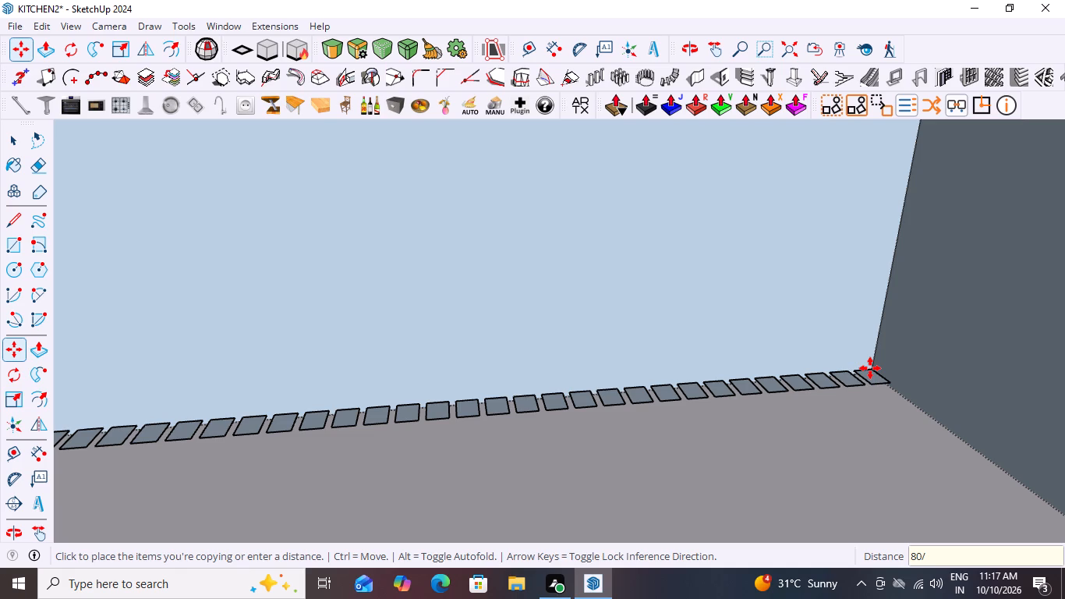
# Divide the copy distance into 90 equal intervals to fill the long backsplash's base with small rectangles, and leave the backsplash group.
pyautogui.press('8')
pyautogui.press('BackSpace')
pyautogui.write('90/')
pyautogui.press('Return')
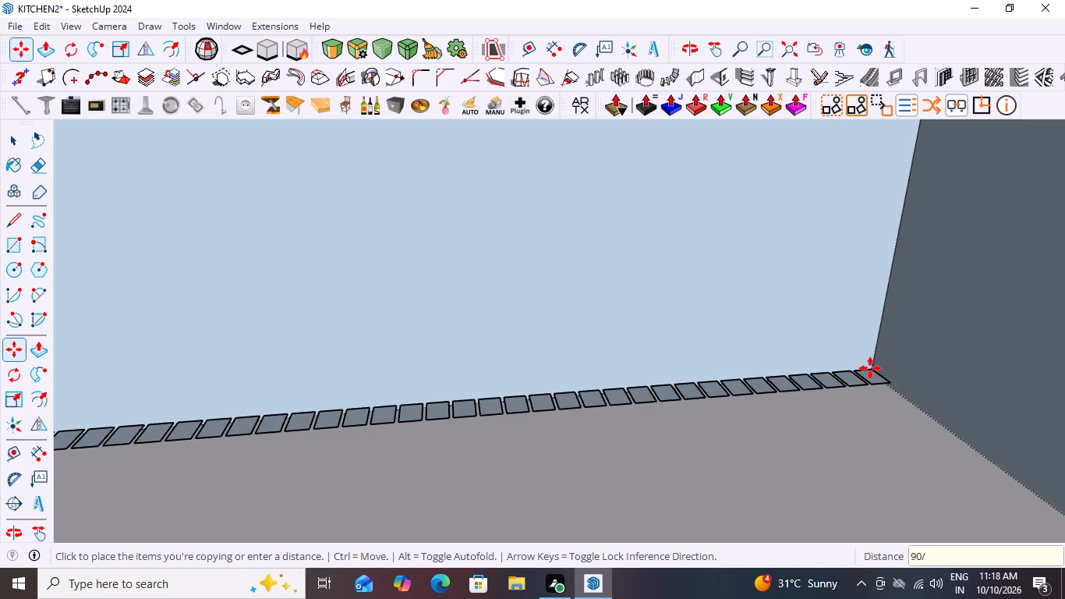
pyautogui.click(870, 368)
pyautogui.press('Escape')
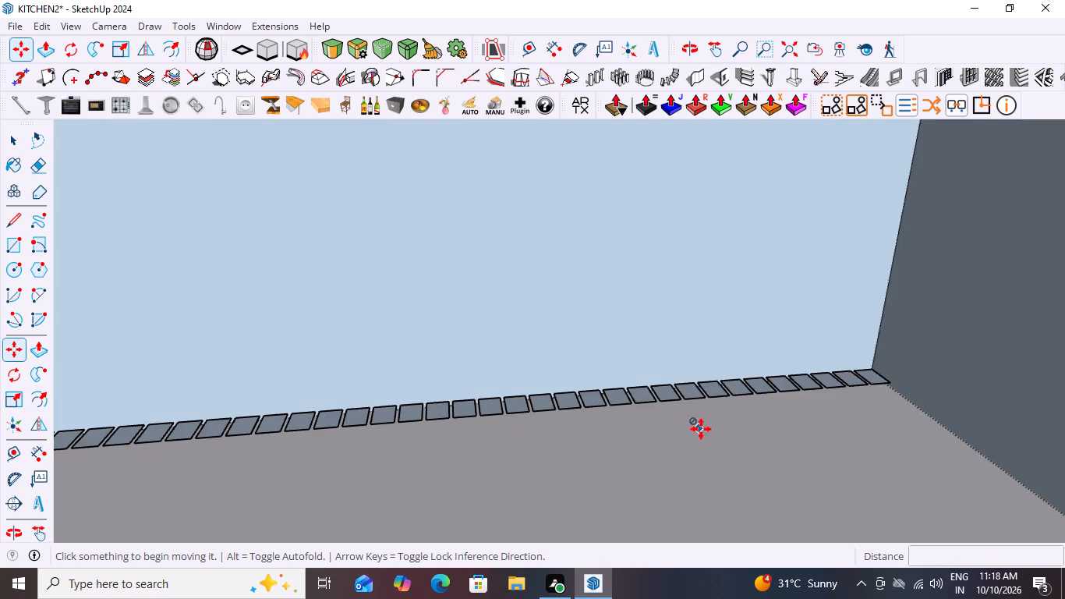
pyautogui.scroll(-20, 716, 432)
pyautogui.scroll(-4, 716, 432)
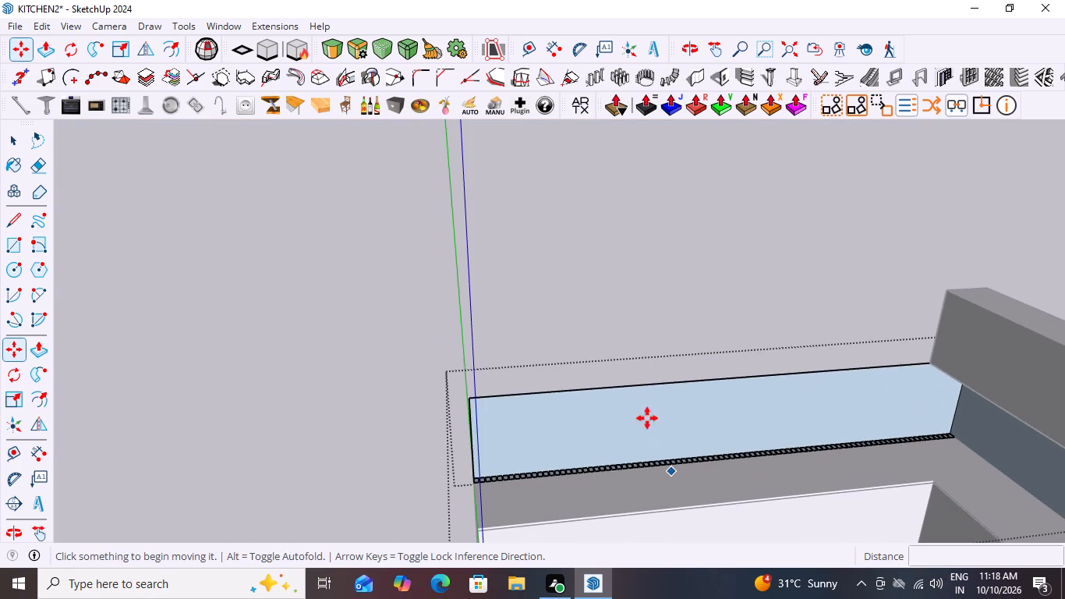
pyautogui.click(630, 309)
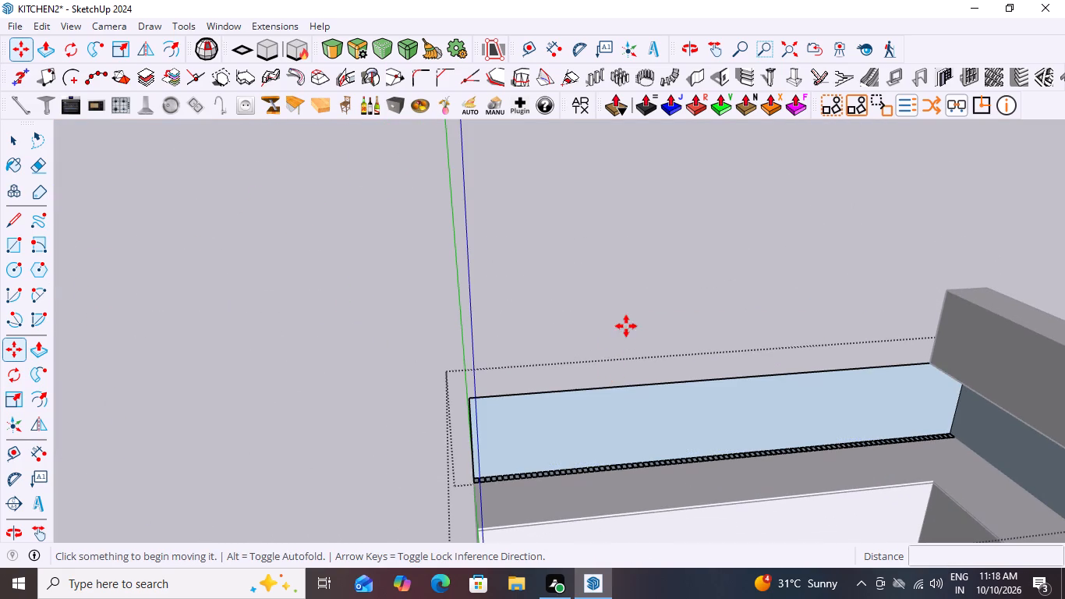
pyautogui.press('space')
pyautogui.click(629, 317)
# Examine the row of small rectangles along the long backsplash and the corner where it meets the short backsplash.
pyautogui.scroll(13, 616, 479)
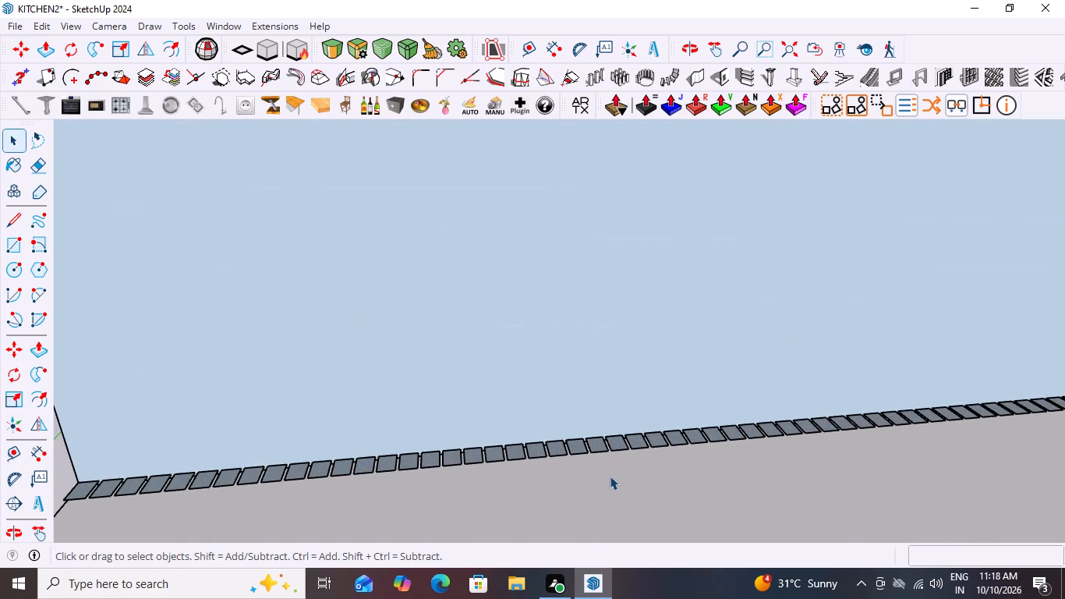
pyautogui.scroll(-4, 610, 476)
pyautogui.scroll(8, 372, 481)
pyautogui.scroll(-3, 372, 481)
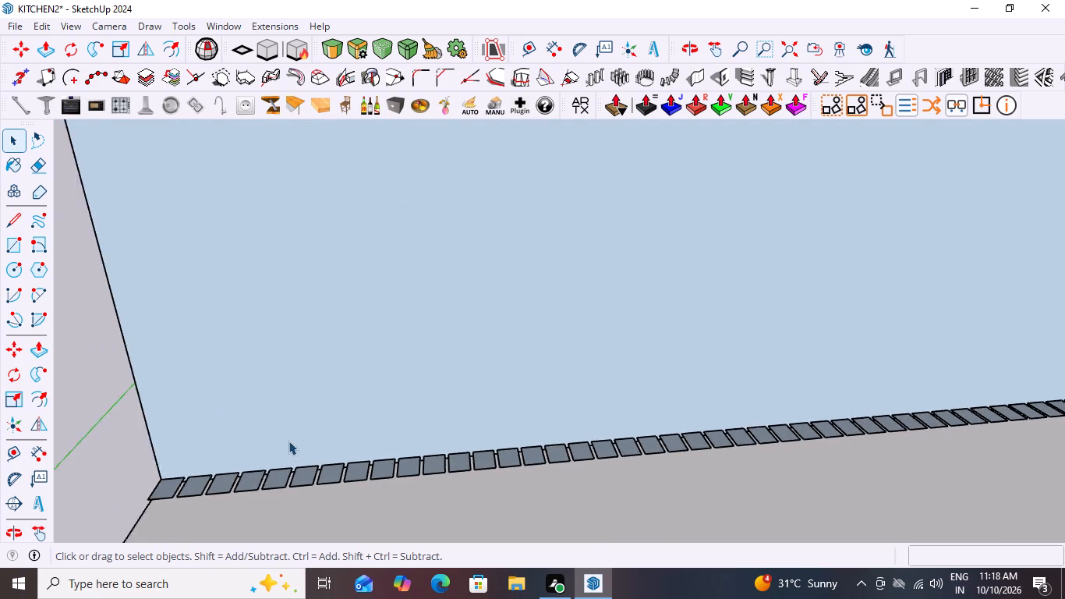
pyautogui.scroll(-18, 288, 441)
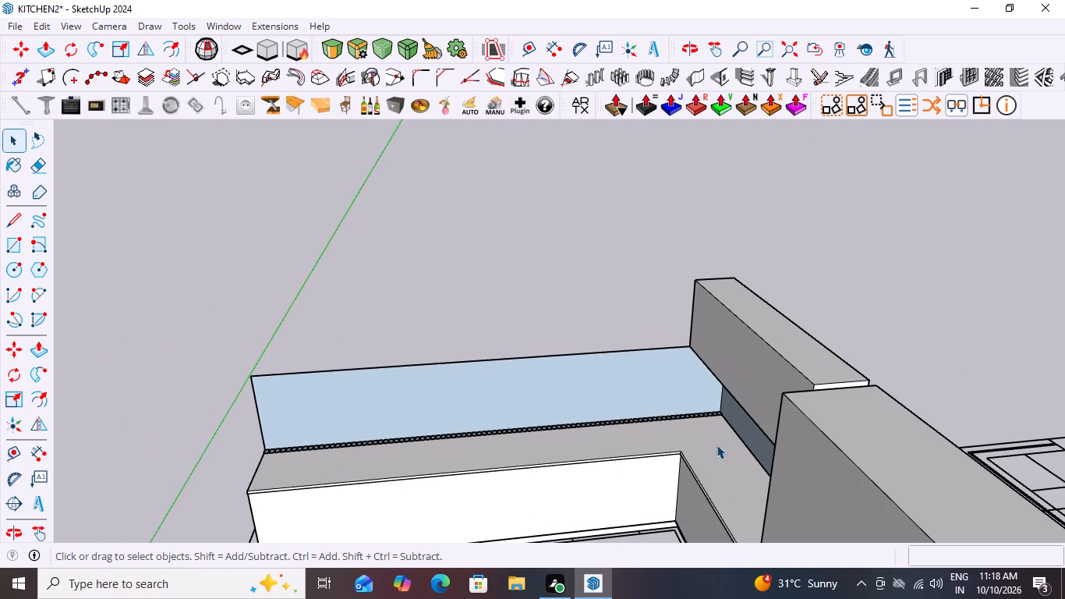
pyautogui.moveTo(709, 440); pyautogui.dragTo(919, 459, button='middle')
pyautogui.scroll(2, 621, 356)
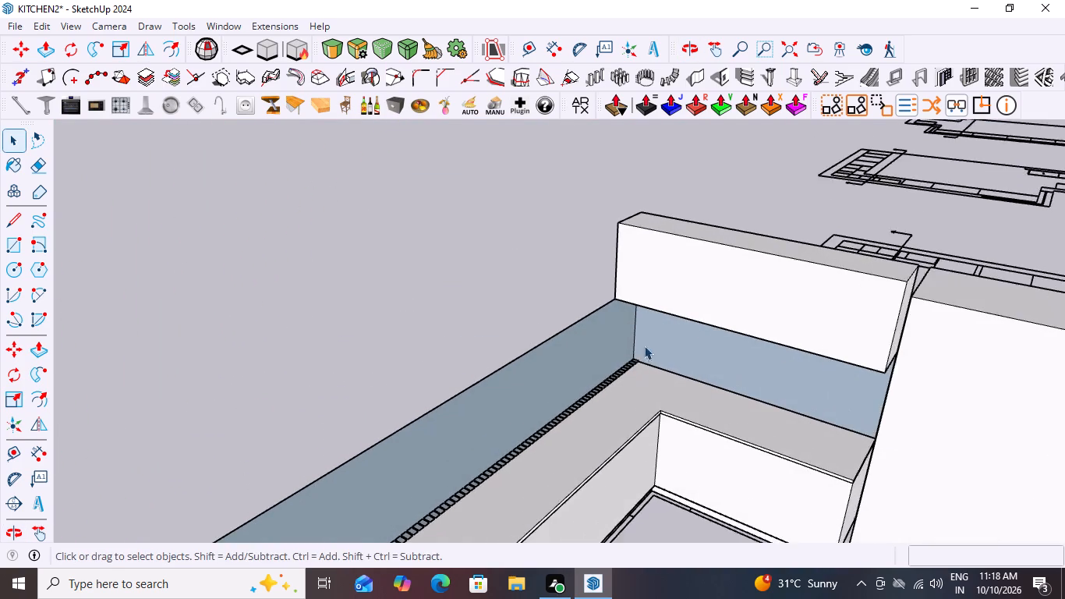
# Examine the row of small rectangles at the inner corner and at the free end of the long backsplash.
pyautogui.scroll(20, 644, 346)
pyautogui.scroll(1, 644, 346)
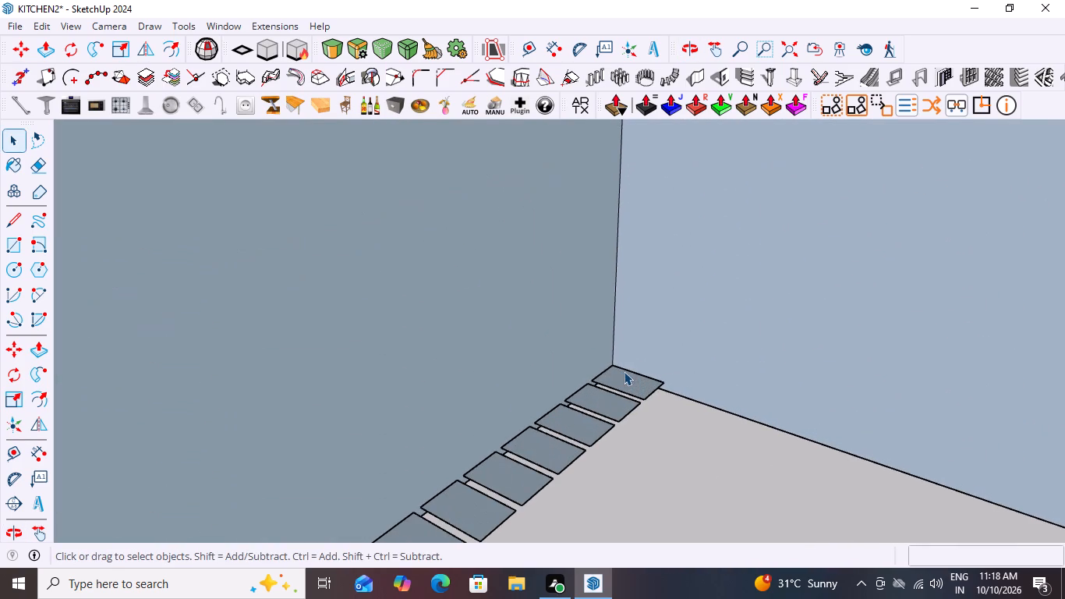
pyautogui.scroll(-2, 624, 371)
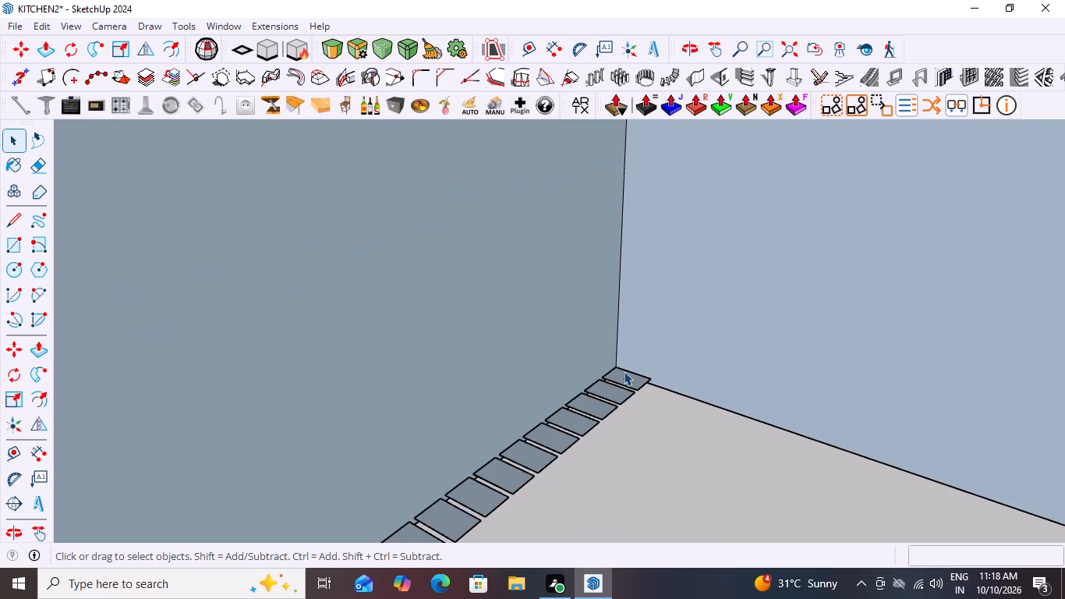
pyautogui.scroll(-20, 624, 371)
pyautogui.scroll(-8, 624, 371)
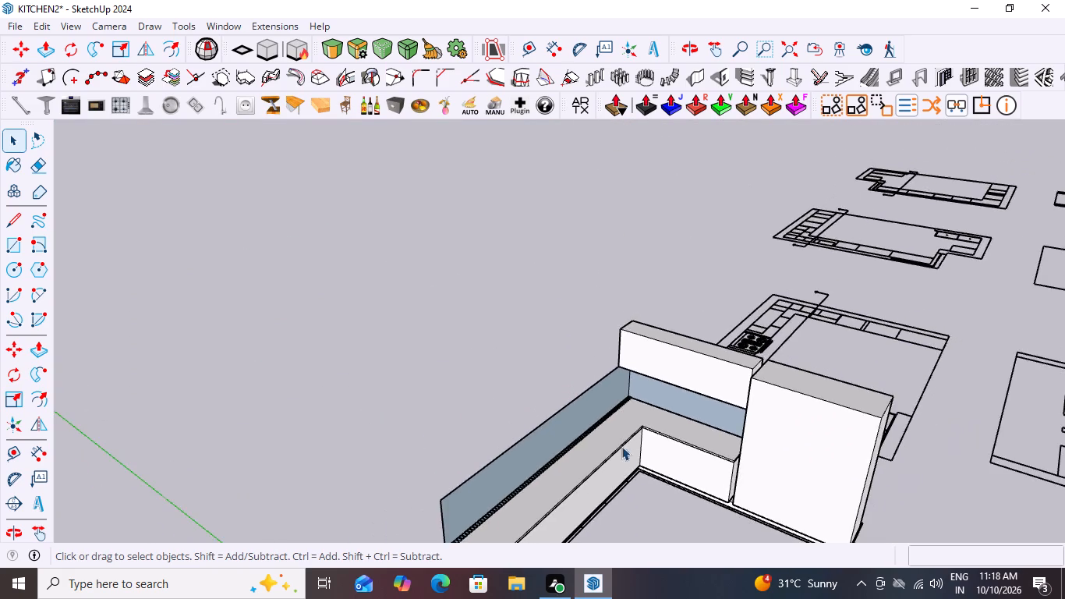
pyautogui.moveTo(601, 470); pyautogui.dragTo(525, 432, button='middle')
pyautogui.scroll(8, 377, 540)
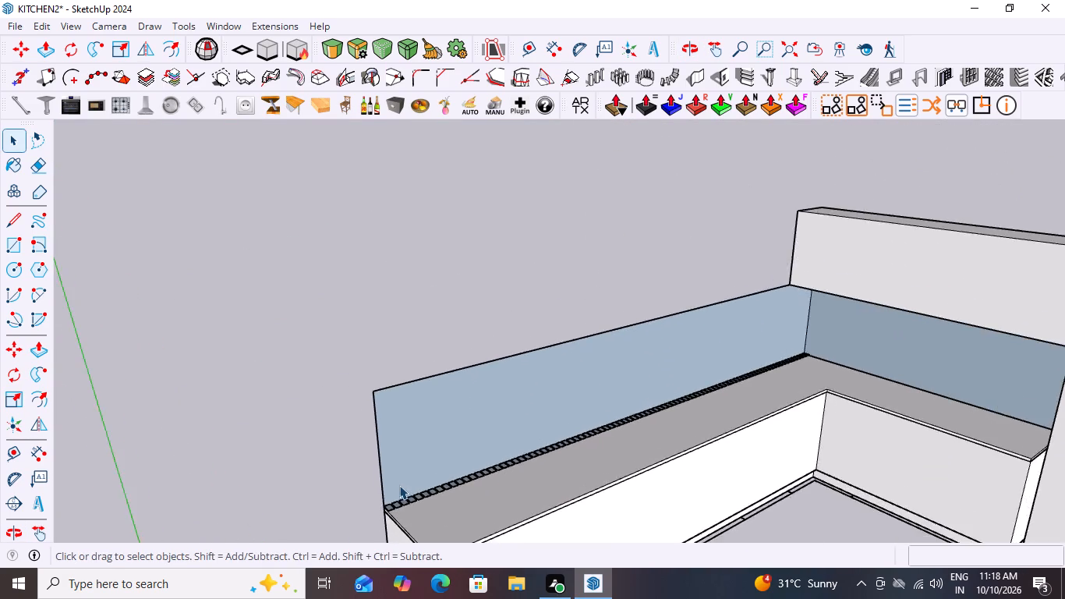
pyautogui.scroll(7, 399, 485)
pyautogui.scroll(-10, 426, 462)
pyautogui.scroll(4, 417, 527)
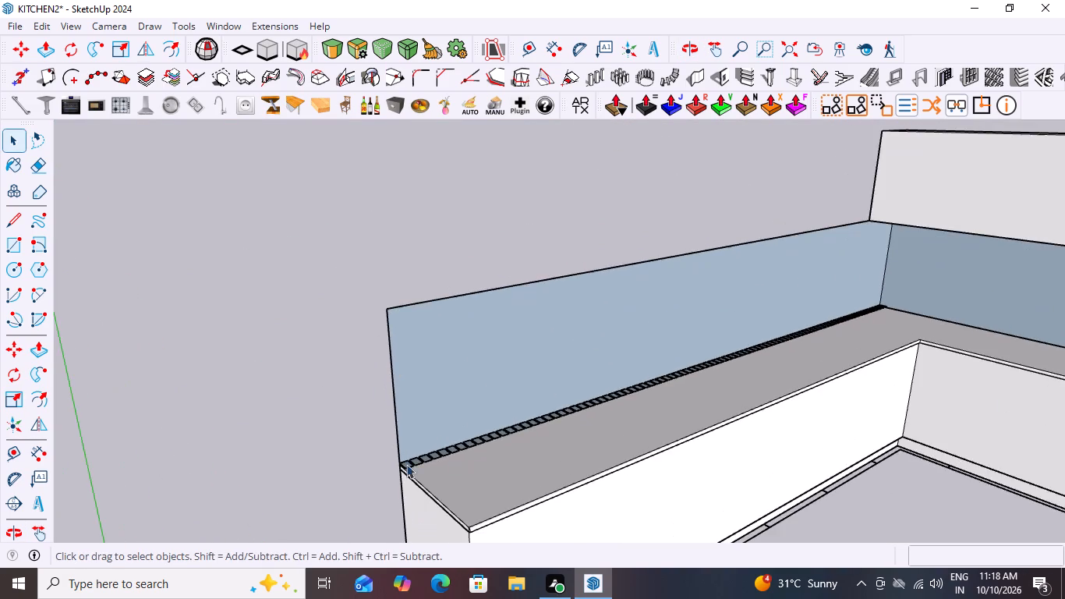
pyautogui.scroll(15, 406, 459)
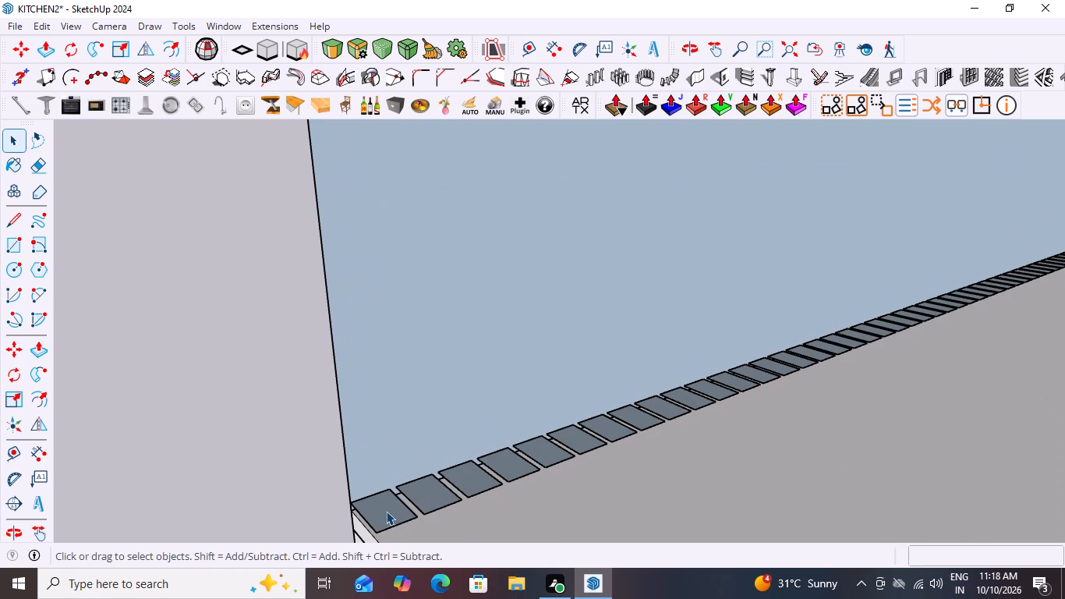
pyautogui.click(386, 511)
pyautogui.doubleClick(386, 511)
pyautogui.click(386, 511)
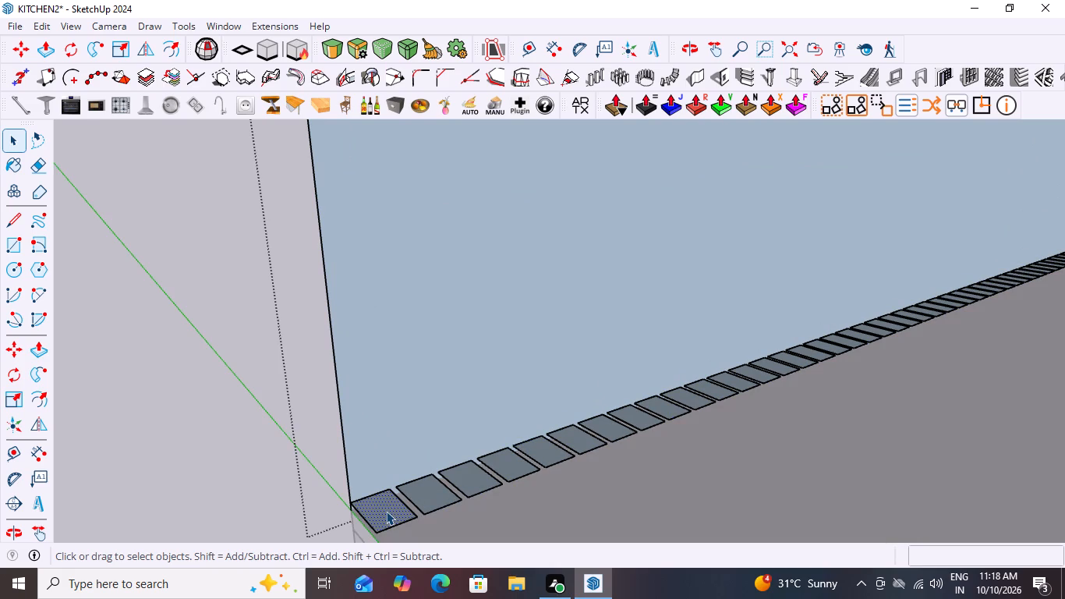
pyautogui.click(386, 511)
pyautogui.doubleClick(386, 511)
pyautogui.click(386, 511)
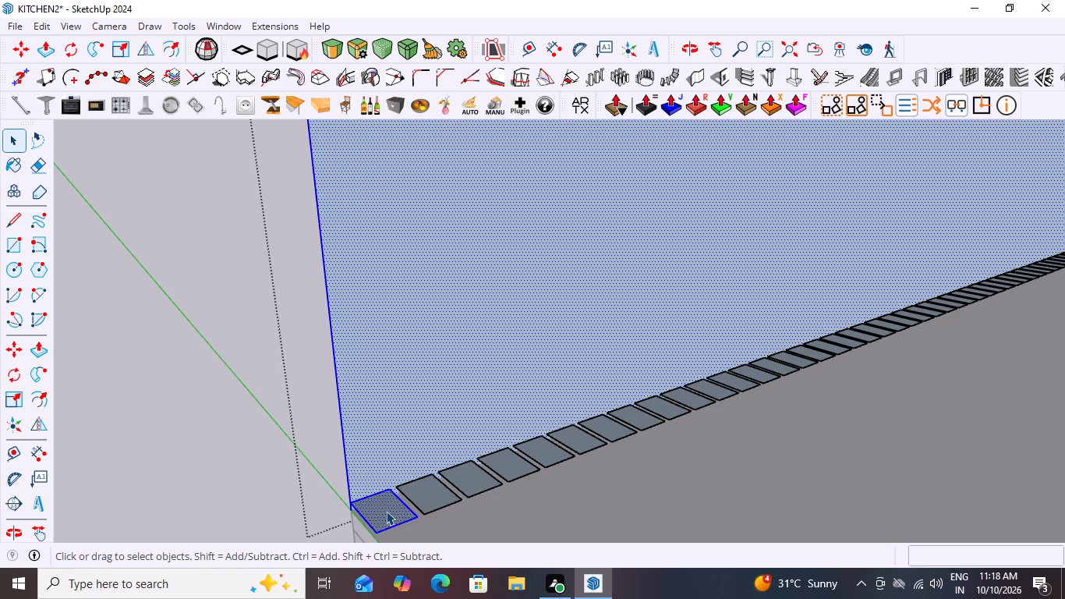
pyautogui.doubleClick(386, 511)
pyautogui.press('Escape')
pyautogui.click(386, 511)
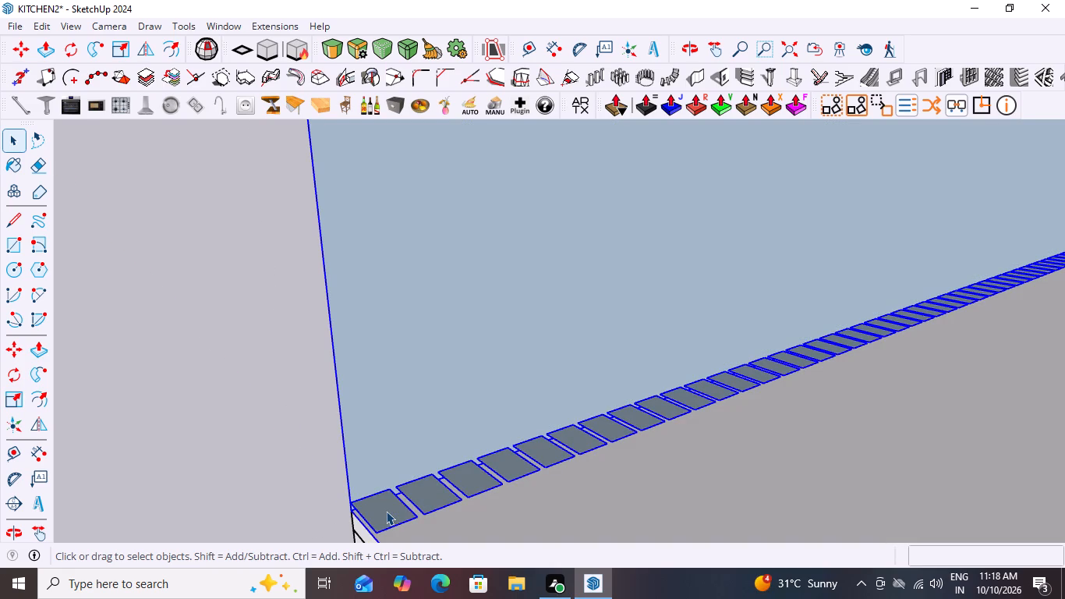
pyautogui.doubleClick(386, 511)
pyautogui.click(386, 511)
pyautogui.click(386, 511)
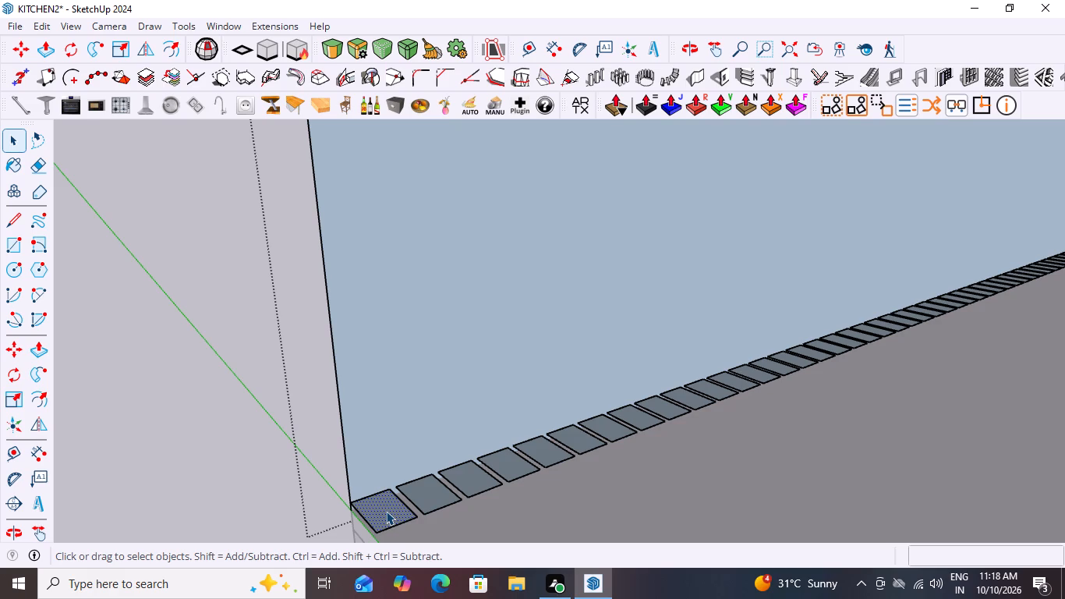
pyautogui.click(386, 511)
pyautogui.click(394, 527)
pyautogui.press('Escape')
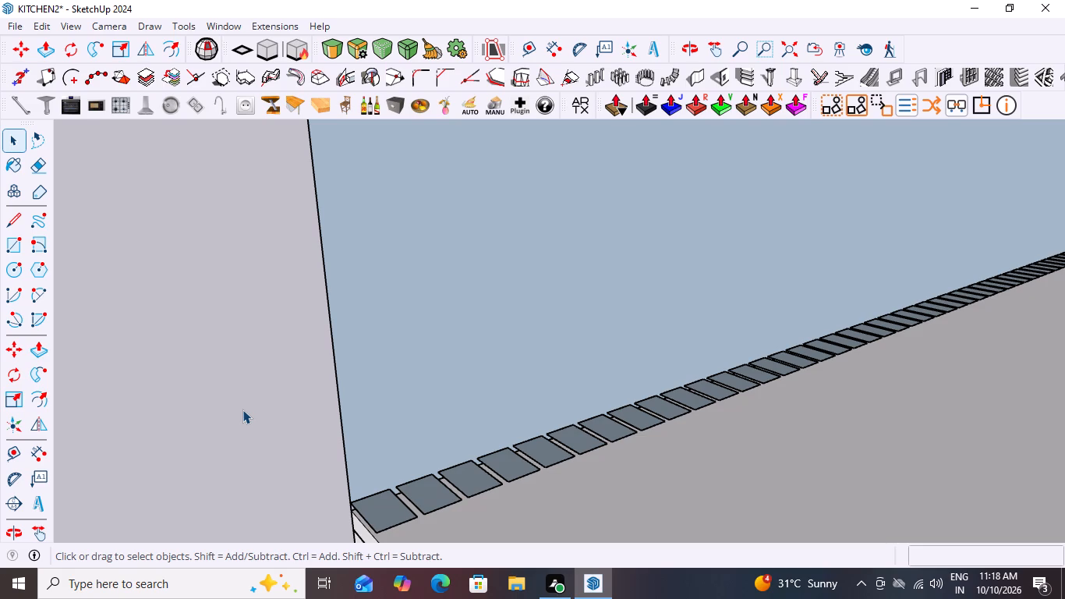
# Examine the modelled base cabinets and tall unit and compare them with the neighbouring kitchen floor plan.
pyautogui.scroll(-20, 324, 366)
pyautogui.scroll(-1, 324, 366)
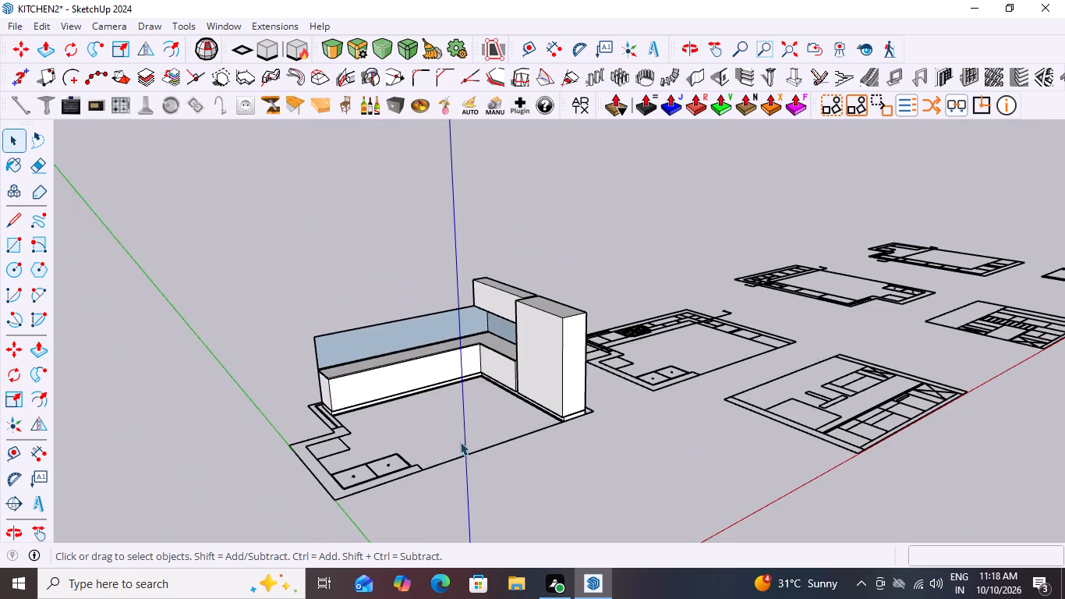
pyautogui.scroll(3, 419, 427)
pyautogui.scroll(3, 307, 398)
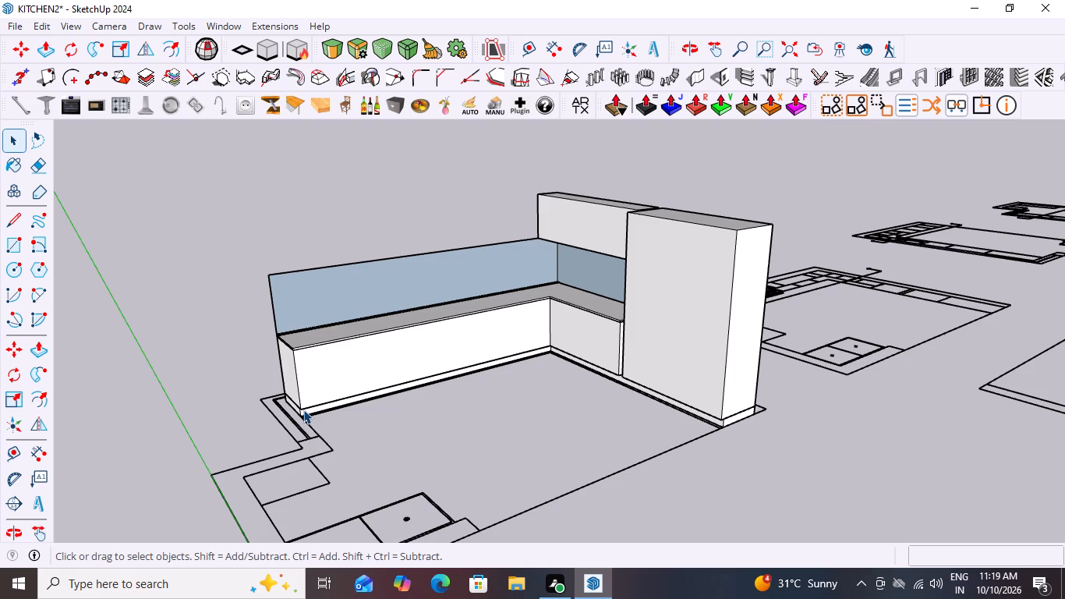
pyautogui.scroll(10, 306, 424)
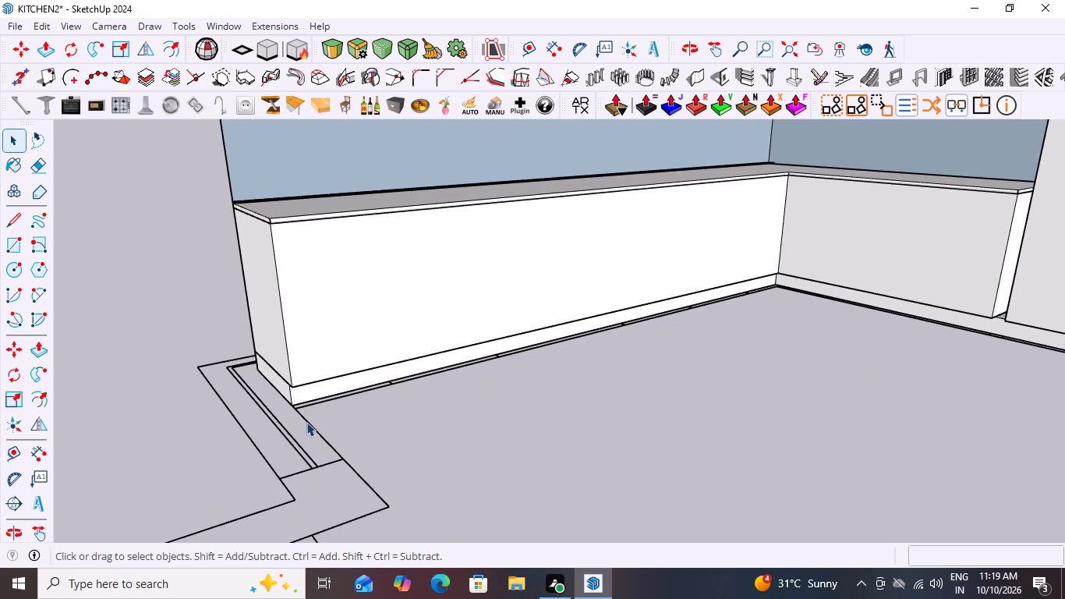
pyautogui.scroll(2, 306, 422)
pyautogui.scroll(-9, 309, 415)
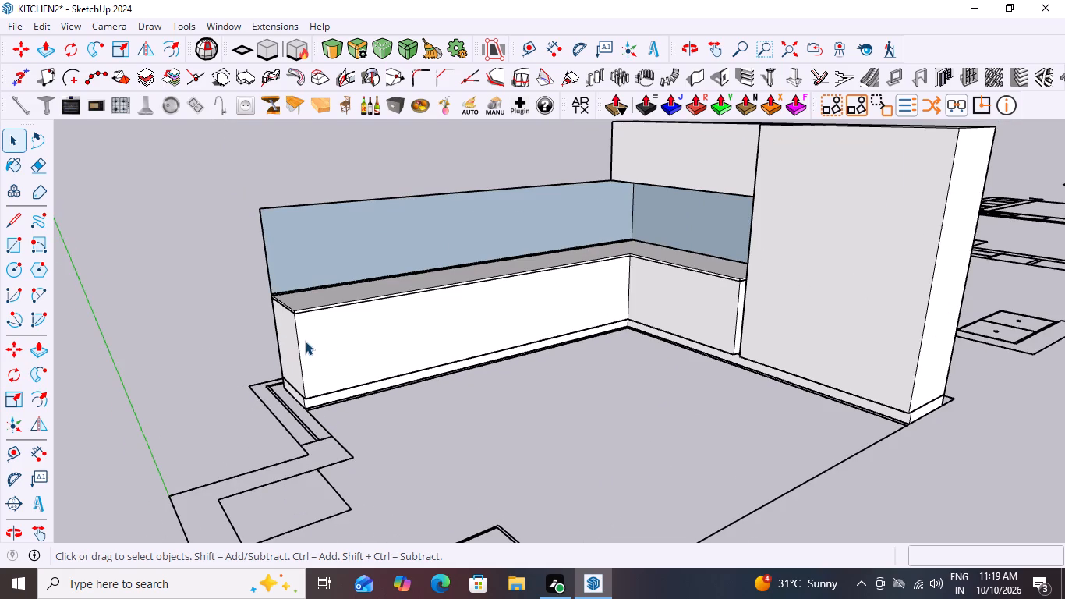
pyautogui.scroll(8, 288, 309)
pyautogui.scroll(-2, 419, 406)
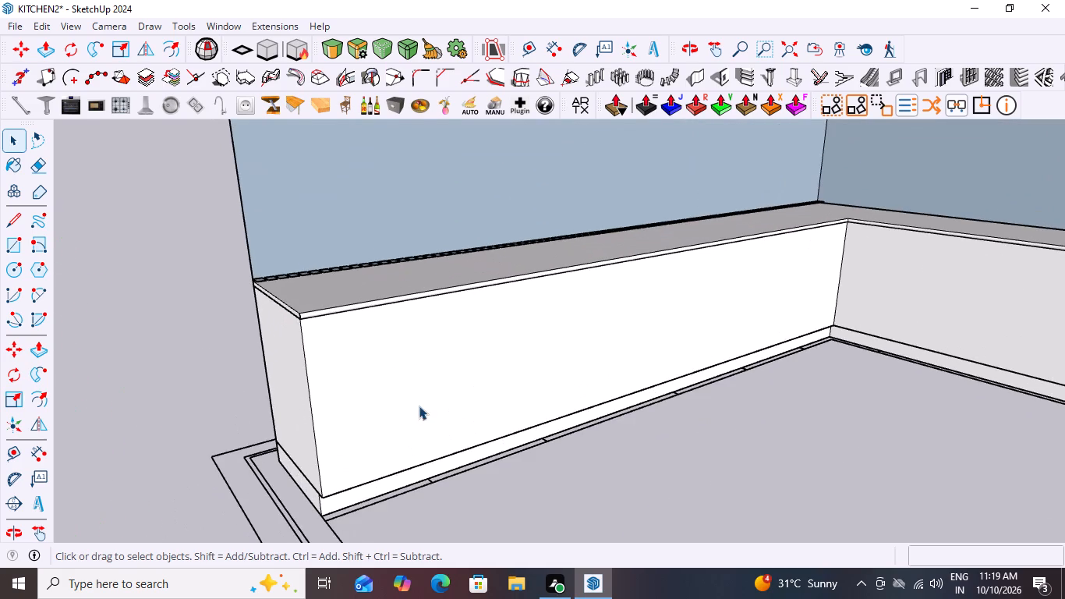
pyautogui.scroll(-16, 419, 406)
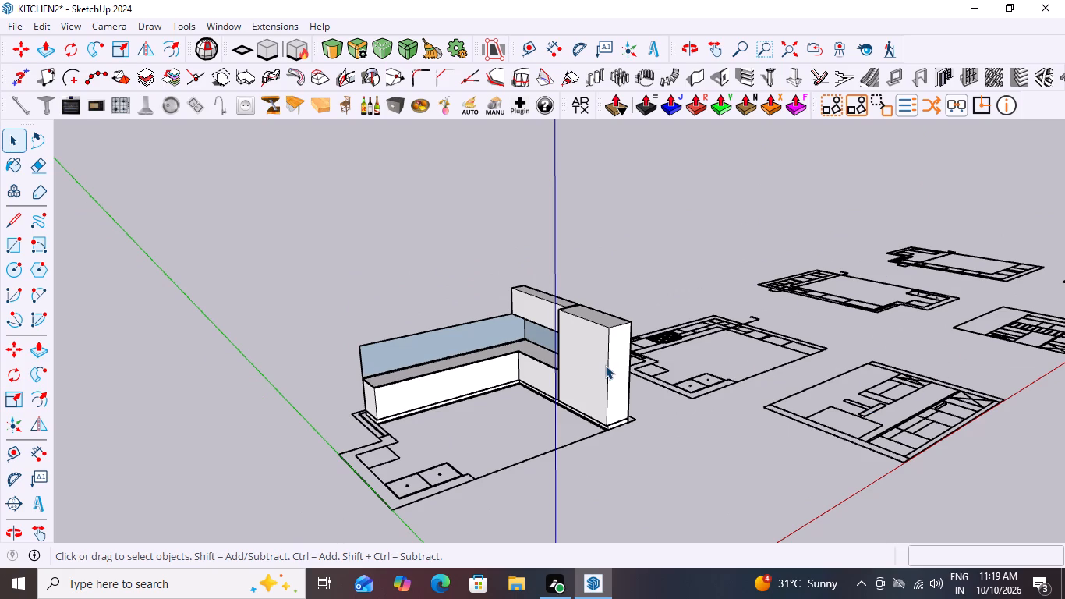
pyautogui.scroll(-8, 605, 365)
pyautogui.moveTo(767, 407); pyautogui.dragTo(620, 512, button='middle')
pyautogui.scroll(12, 627, 416)
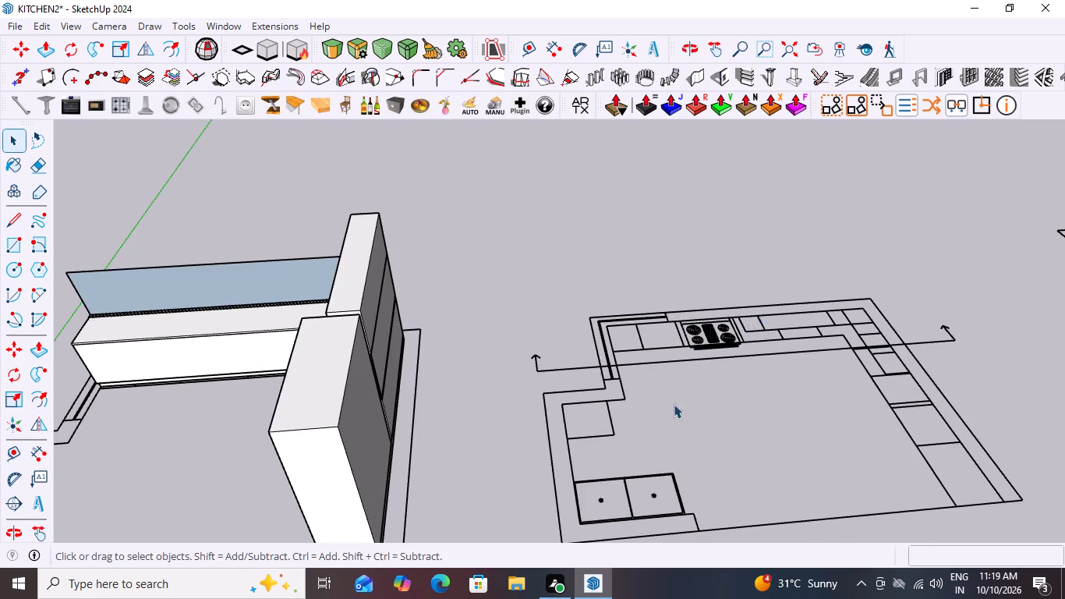
pyautogui.scroll(-8, 678, 385)
pyautogui.scroll(3, 541, 467)
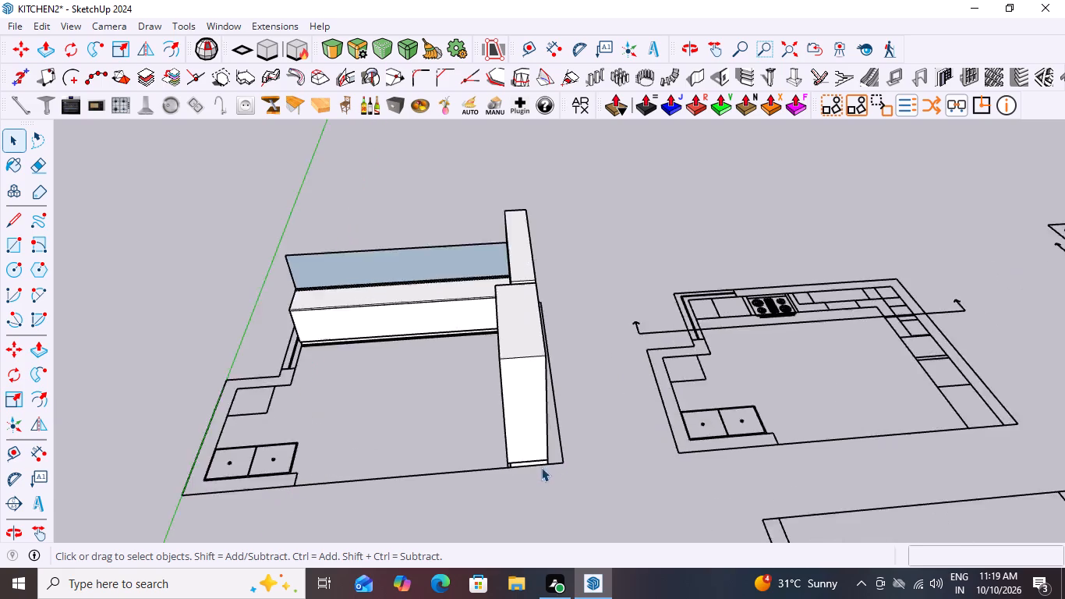
pyautogui.scroll(13, 541, 467)
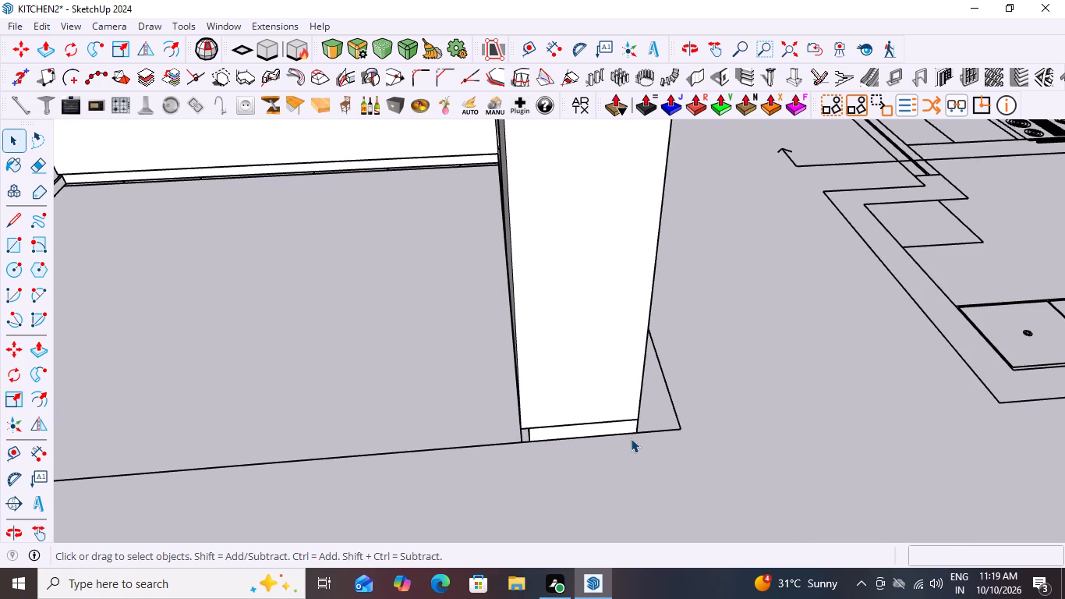
pyautogui.scroll(-15, 366, 393)
pyautogui.scroll(-8, 398, 410)
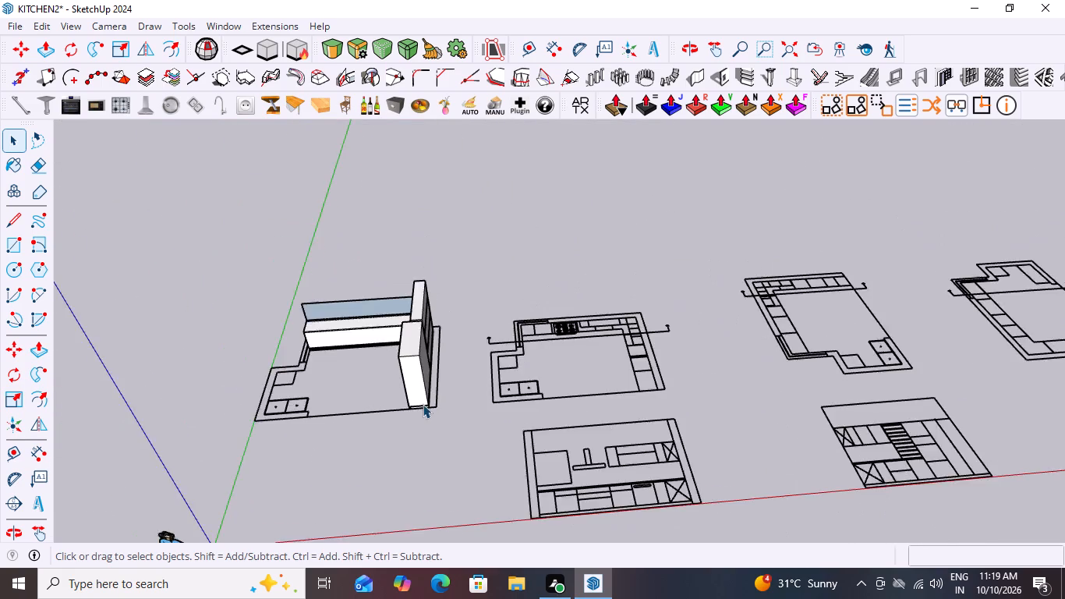
pyautogui.scroll(-3, 423, 404)
pyautogui.scroll(2, 452, 385)
pyautogui.scroll(8, 563, 382)
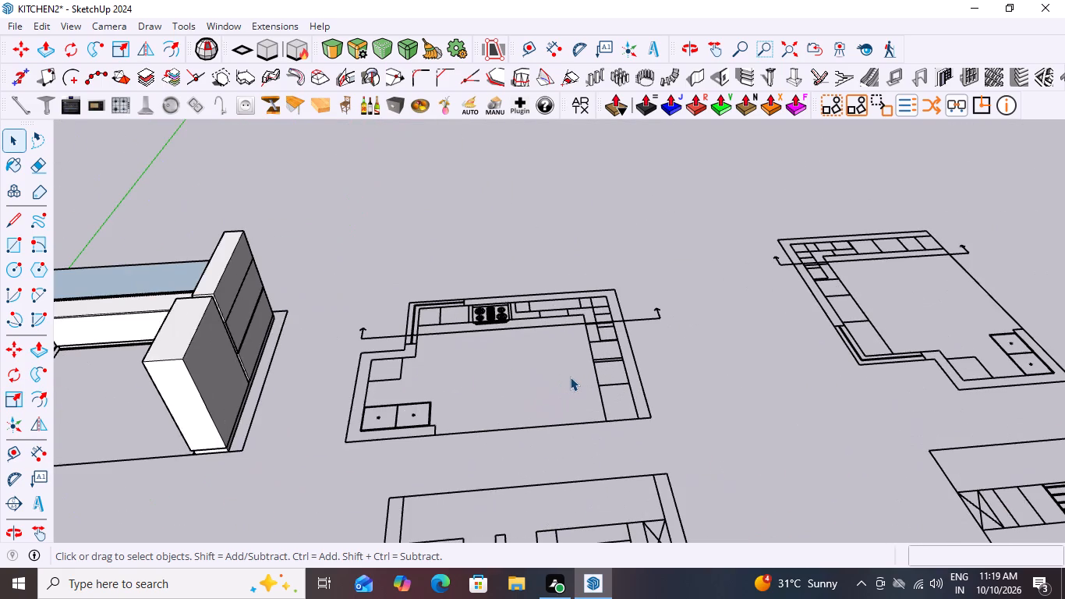
pyautogui.scroll(1, 570, 377)
pyautogui.scroll(-11, 607, 361)
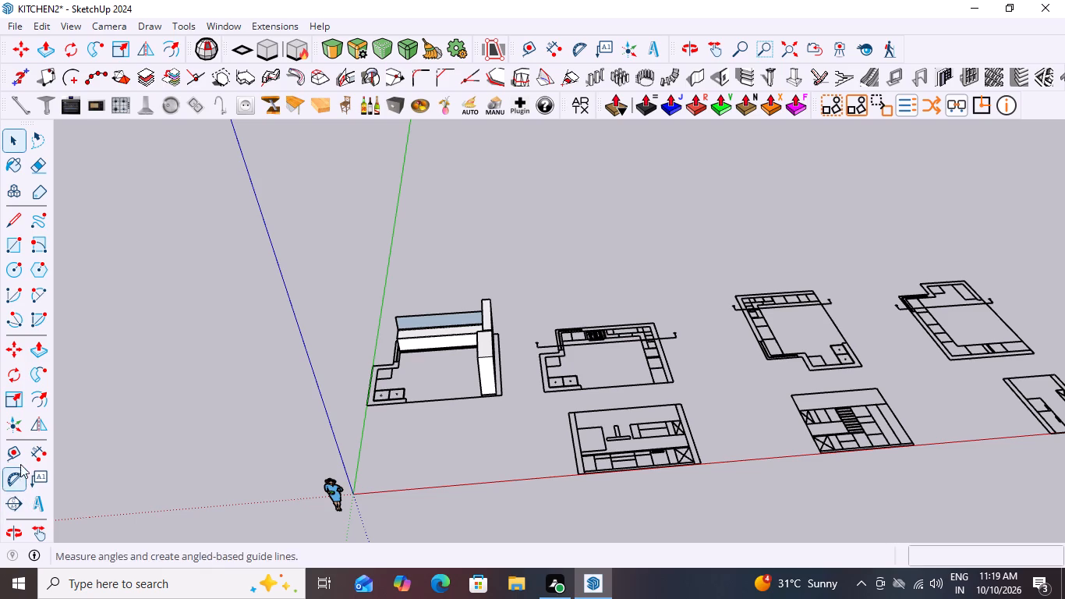
# Measure the width of the end cabinet's open side in the neighbouring floor plan with the Dimension tool, without placing the dimension.
pyautogui.moveTo(30, 452); pyautogui.dragTo(42, 453)
pyautogui.scroll(10, 614, 313)
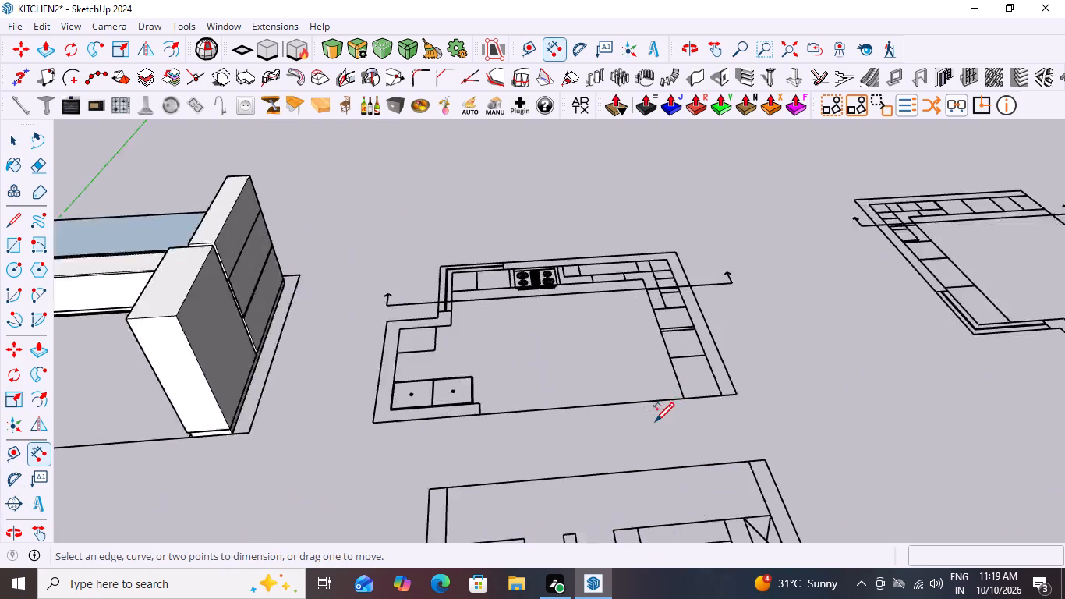
pyautogui.scroll(2, 655, 420)
pyautogui.click(691, 392)
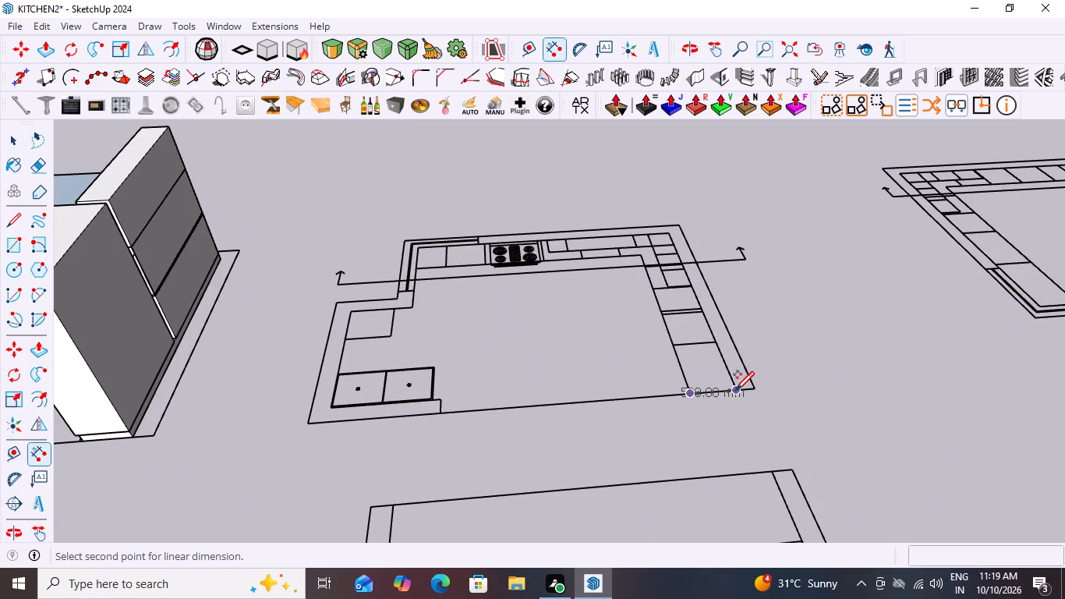
pyautogui.click(735, 389)
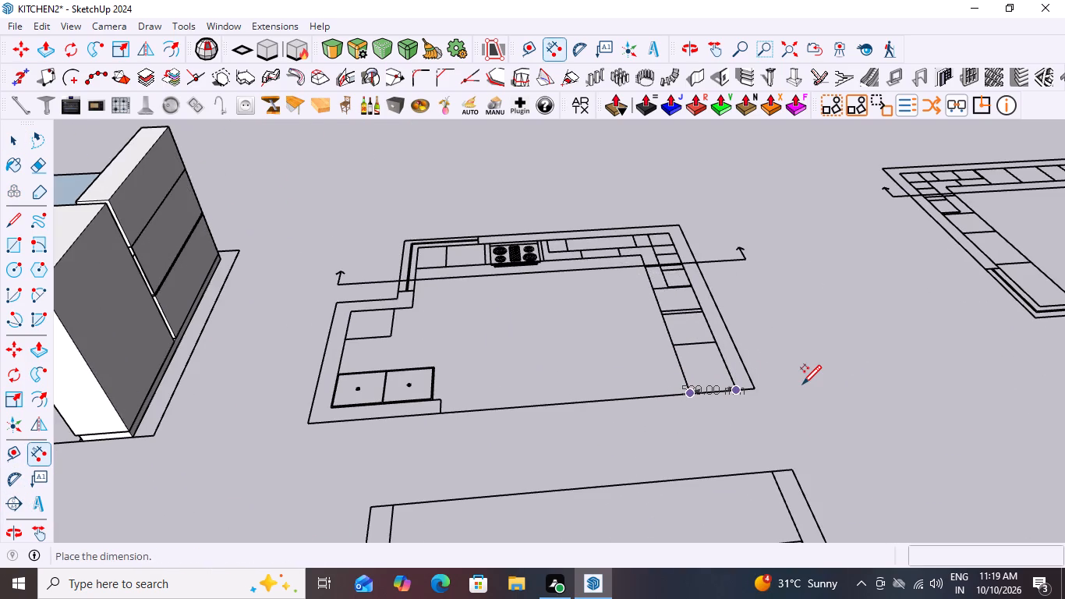
pyautogui.scroll(-14, 802, 383)
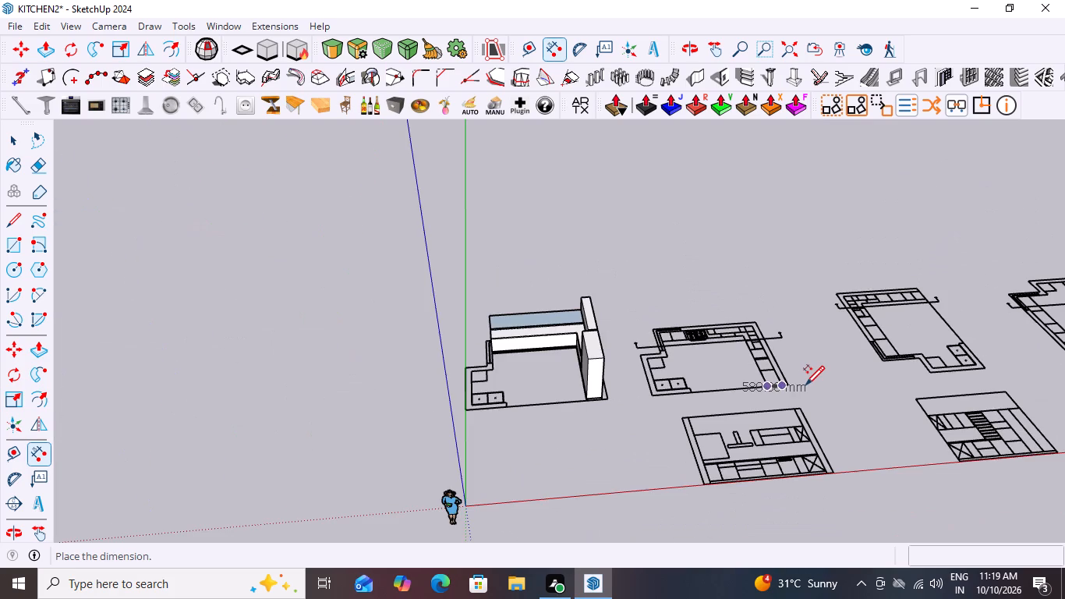
pyautogui.scroll(3, 609, 346)
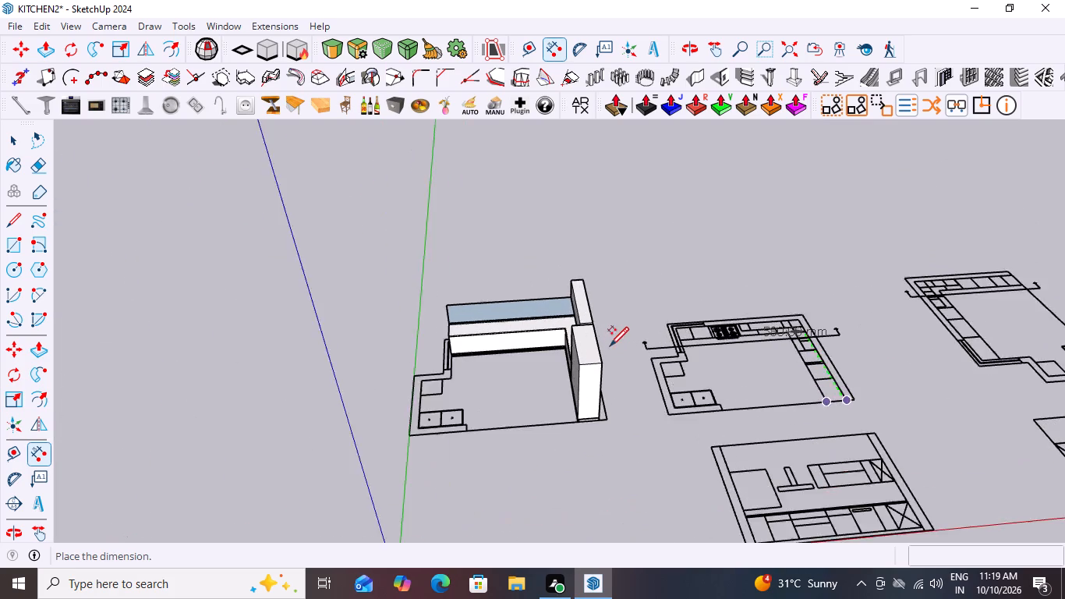
pyautogui.scroll(5, 610, 345)
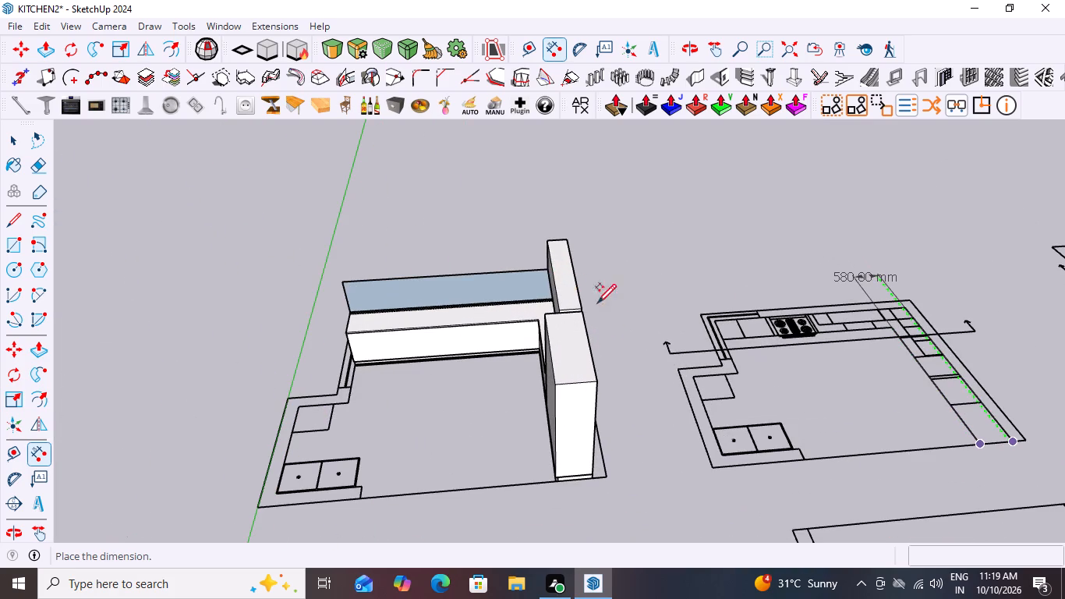
pyautogui.press('space')
# Examine the kitchen model from the counter side and from behind the tall unit, alongside the floor plans.
pyautogui.scroll(-8, 762, 356)
pyautogui.moveTo(748, 459); pyautogui.dragTo(1059, 409, button='middle')
pyautogui.scroll(10, 568, 311)
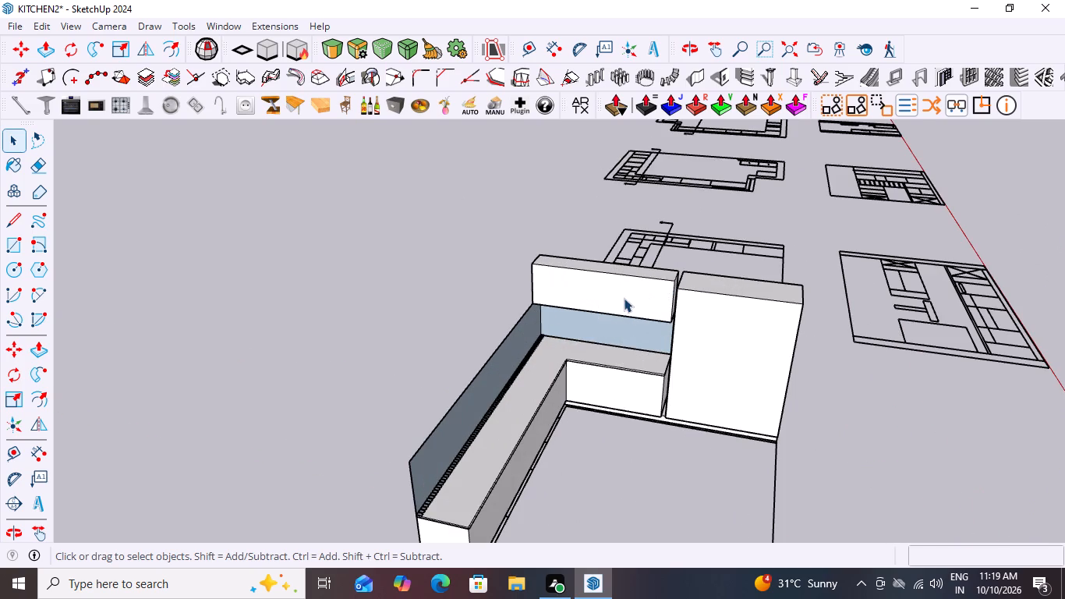
pyautogui.scroll(-6, 624, 298)
pyautogui.scroll(4, 657, 370)
pyautogui.scroll(-10, 657, 370)
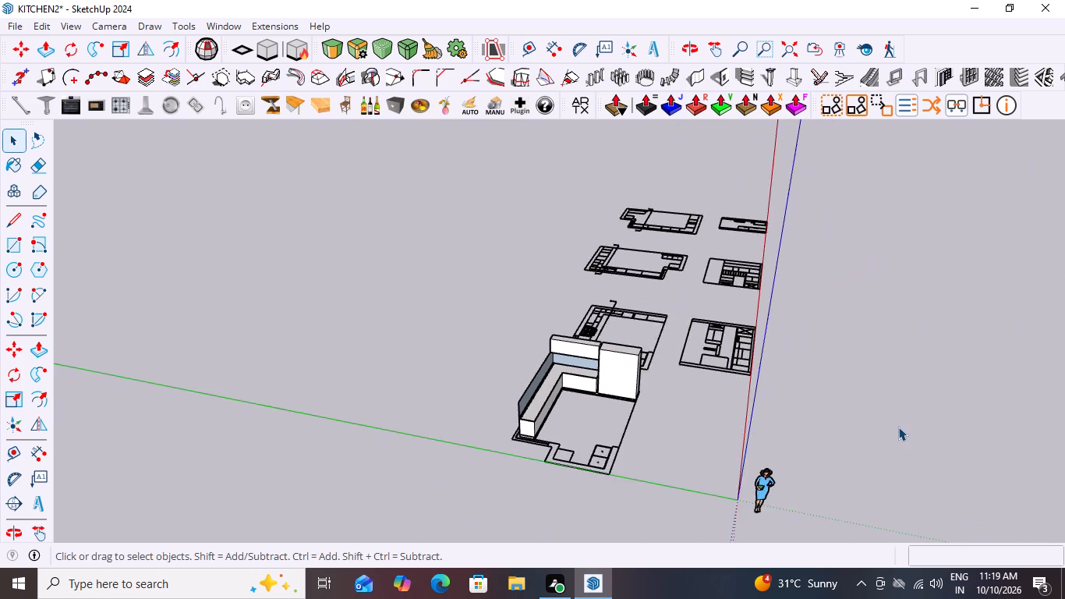
pyautogui.moveTo(865, 433); pyautogui.dragTo(522, 434, button='middle')
pyautogui.scroll(-8, 575, 402)
pyautogui.scroll(9, 616, 452)
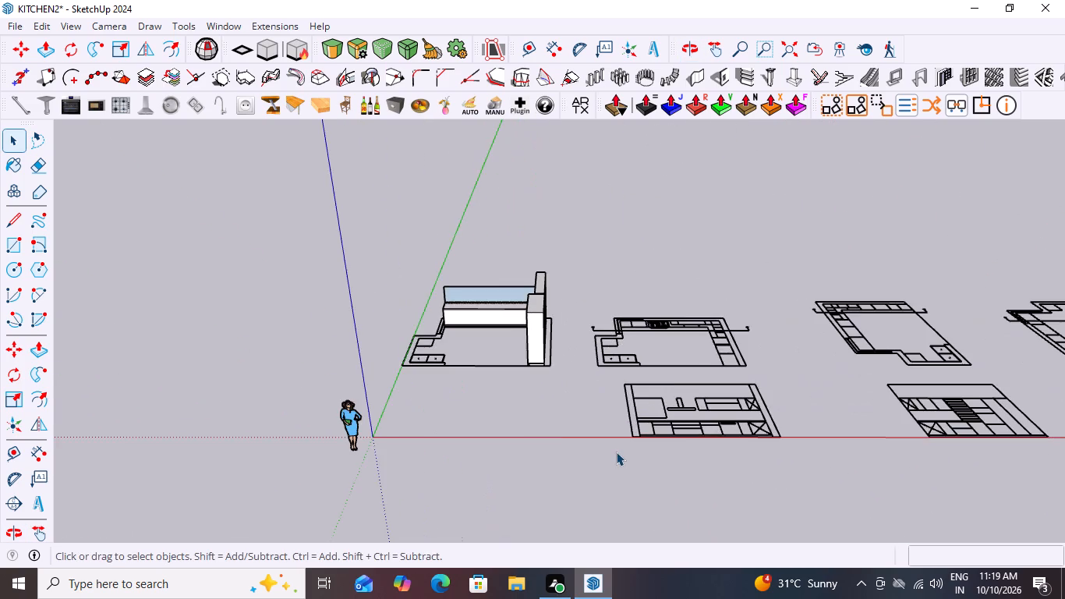
pyautogui.moveTo(649, 388); pyautogui.dragTo(443, 407, button='middle')
pyautogui.scroll(9, 561, 293)
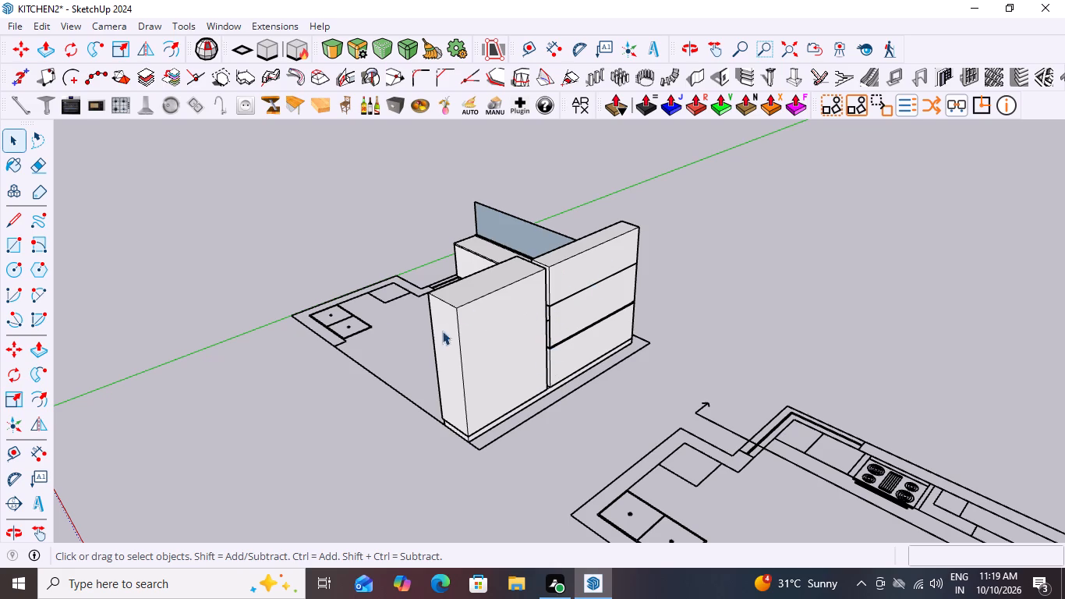
pyautogui.scroll(-6, 685, 353)
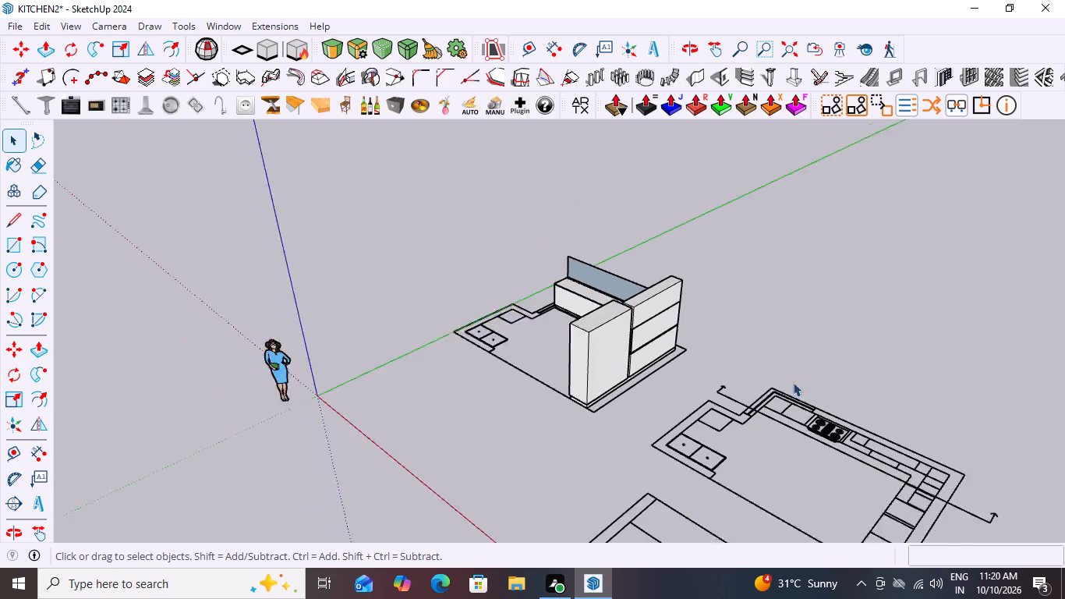
# Examine the base cabinets, tall unit and backsplash from several sides alongside the neighbouring floor plans.
pyautogui.scroll(-4, 793, 382)
pyautogui.scroll(-1, 980, 474)
pyautogui.moveTo(573, 407); pyautogui.dragTo(775, 451, button='middle')
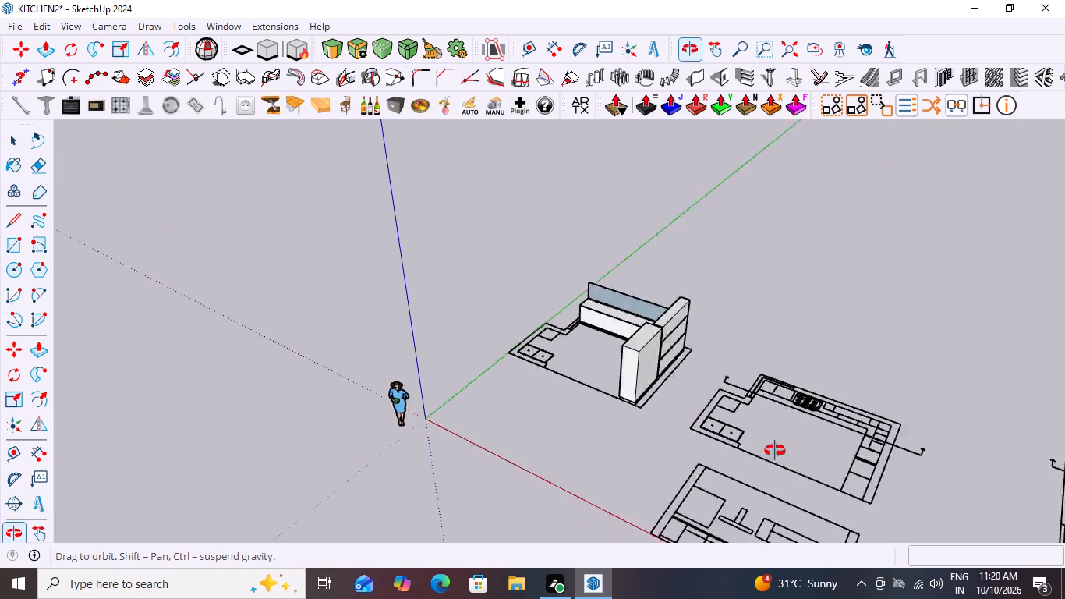
pyautogui.moveTo(775, 451); pyautogui.dragTo(914, 415, button='middle')
pyautogui.scroll(9, 540, 368)
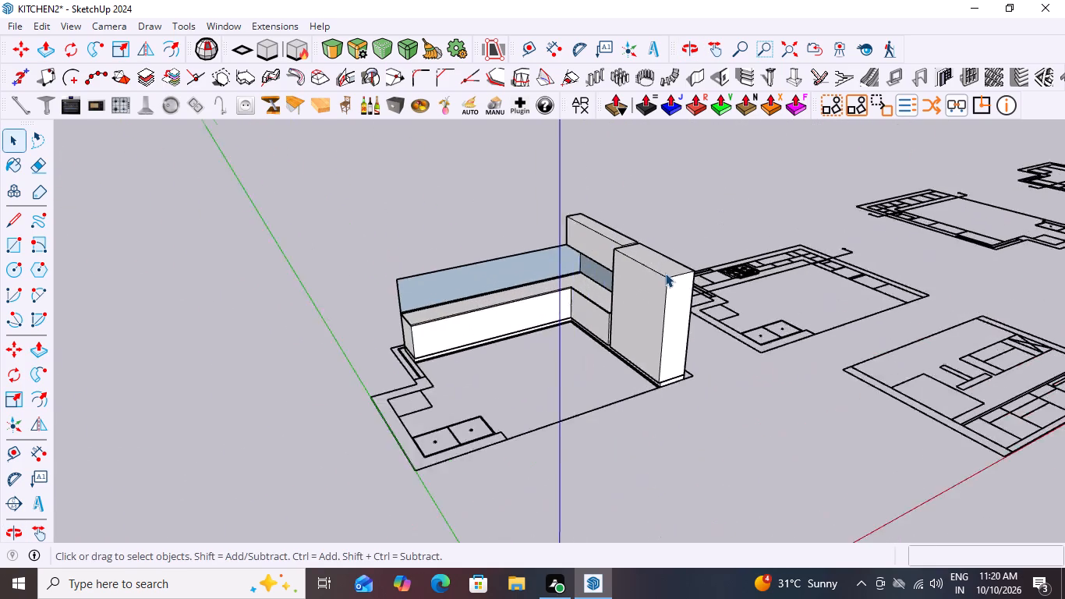
pyautogui.scroll(3, 665, 273)
pyautogui.scroll(-8, 376, 279)
pyautogui.moveTo(458, 328); pyautogui.dragTo(609, 335, button='middle')
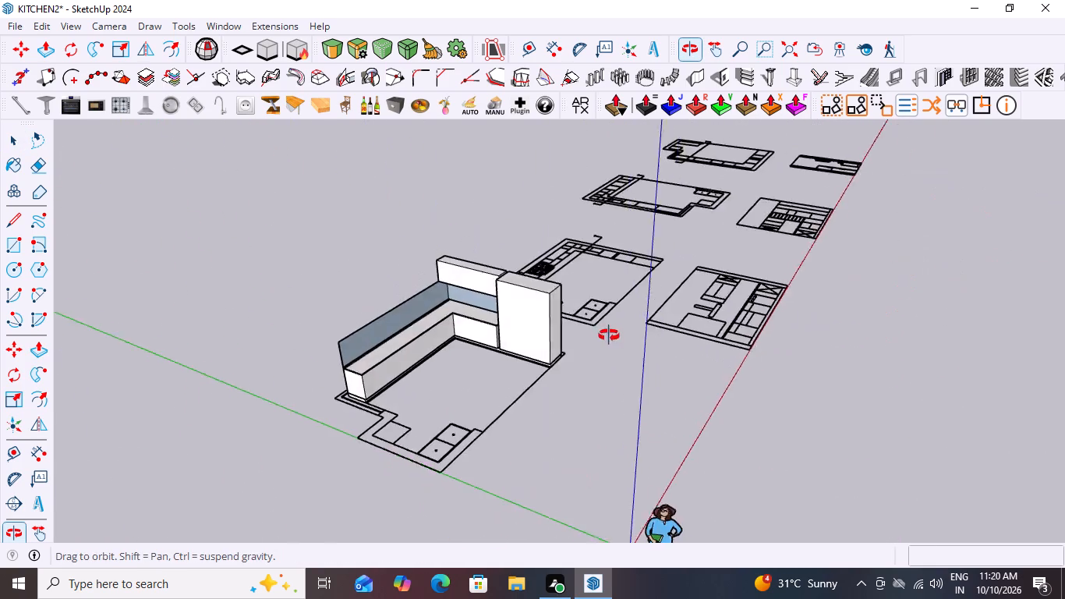
pyautogui.moveTo(609, 335); pyautogui.dragTo(354, 336, button='middle')
pyautogui.scroll(6, 507, 320)
pyautogui.scroll(-8, 526, 302)
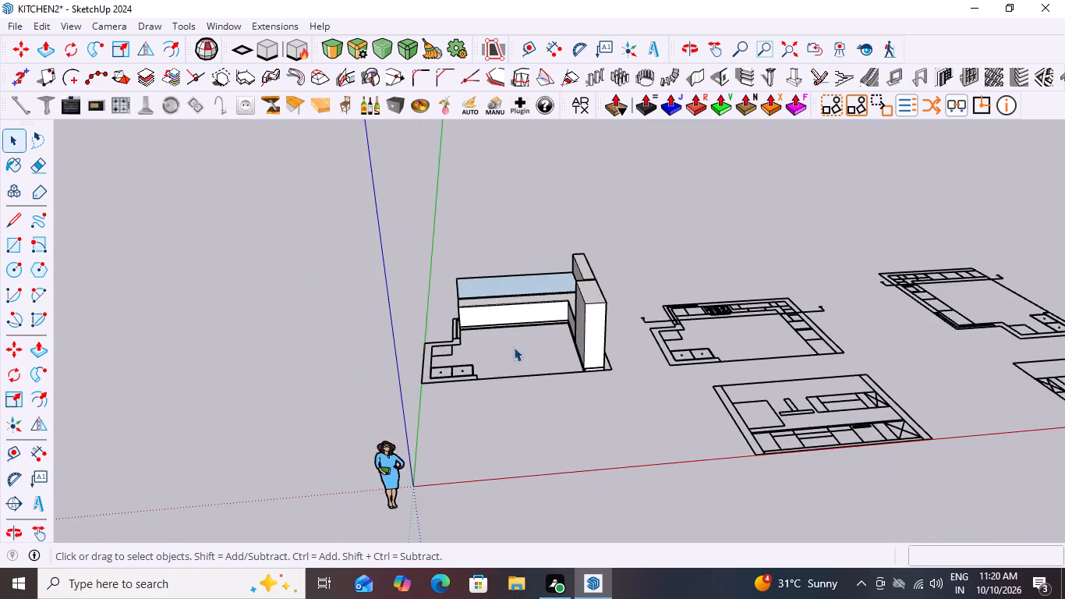
pyautogui.moveTo(506, 326); pyautogui.dragTo(587, 300, button='middle')
pyautogui.scroll(6, 549, 292)
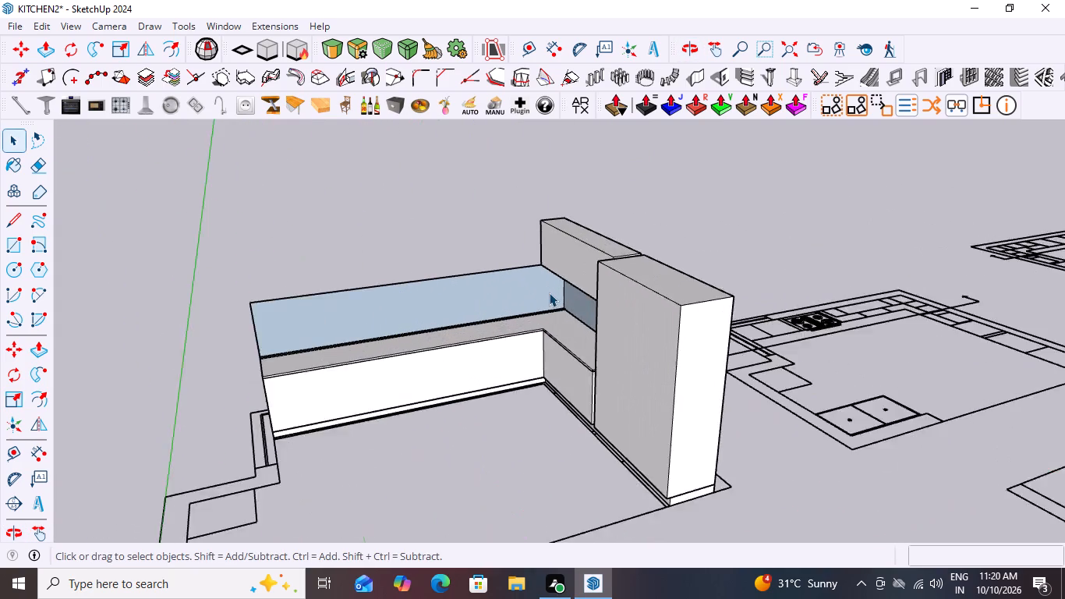
pyautogui.scroll(4, 549, 292)
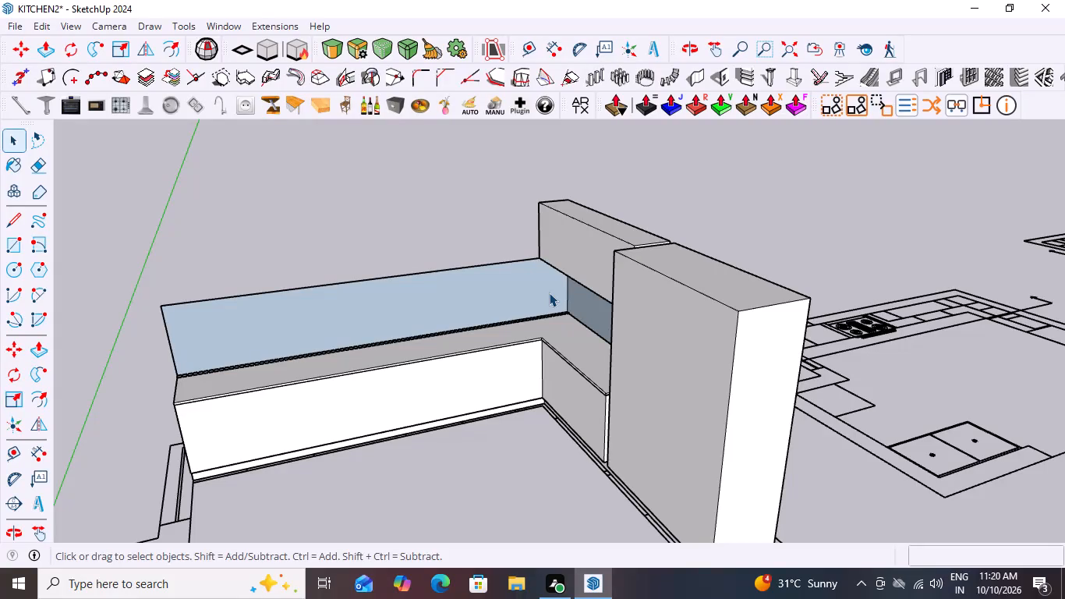
pyautogui.scroll(-6, 614, 287)
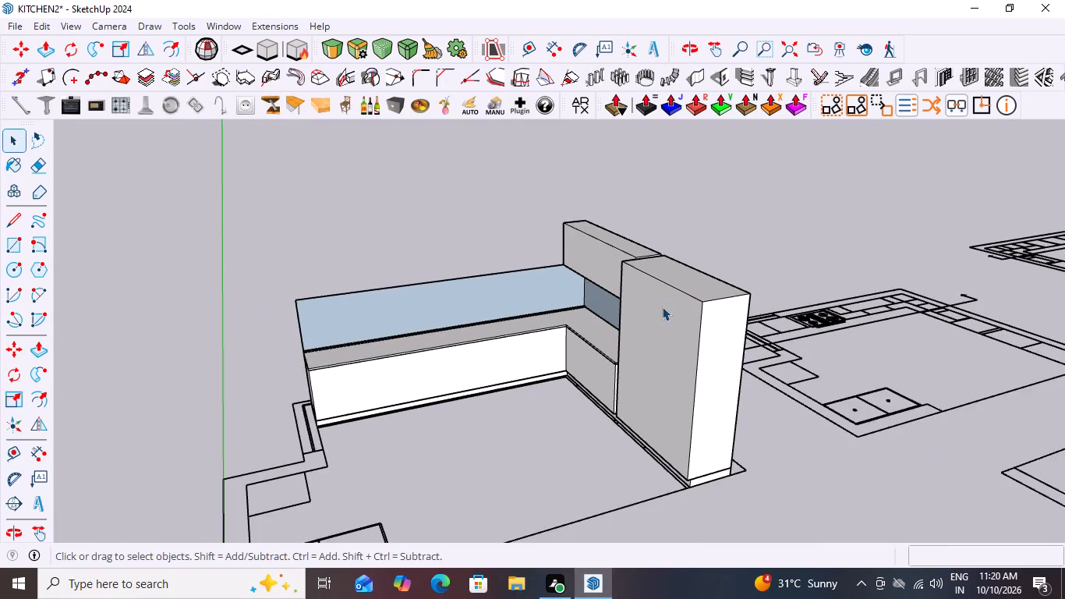
# Inside the backsplash group, copy the small rectangle at the long backsplash's free end to the short backsplash's end beside the tall unit.
pyautogui.scroll(10, 349, 317)
pyautogui.scroll(2, 417, 335)
pyautogui.moveTo(446, 327); pyautogui.dragTo(468, 388, button='middle')
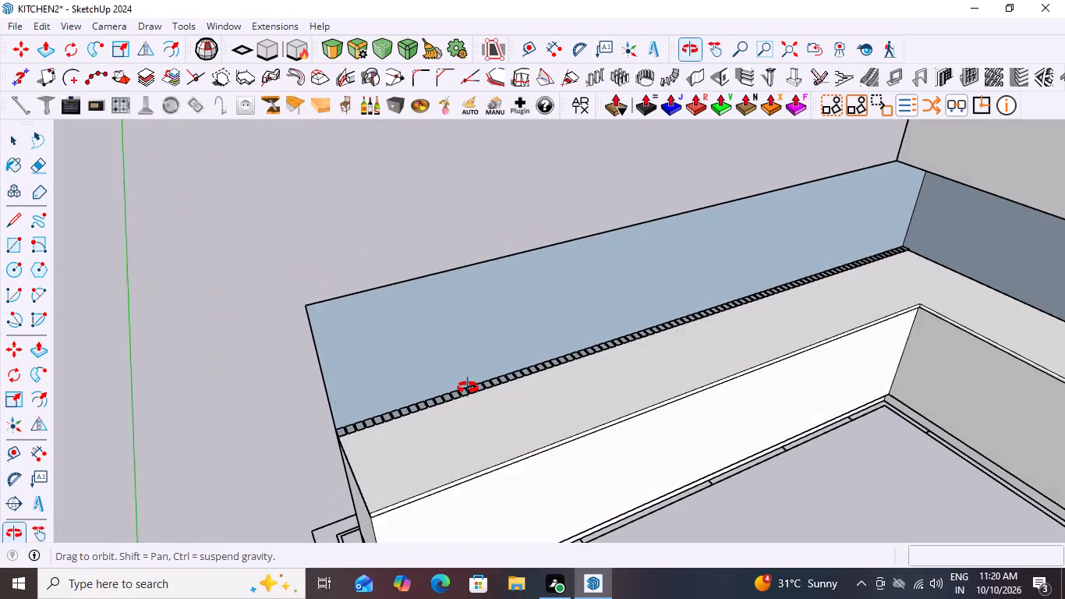
pyautogui.moveTo(468, 388); pyautogui.dragTo(468, 393, button='middle')
pyautogui.scroll(8, 320, 467)
pyautogui.scroll(2, 421, 406)
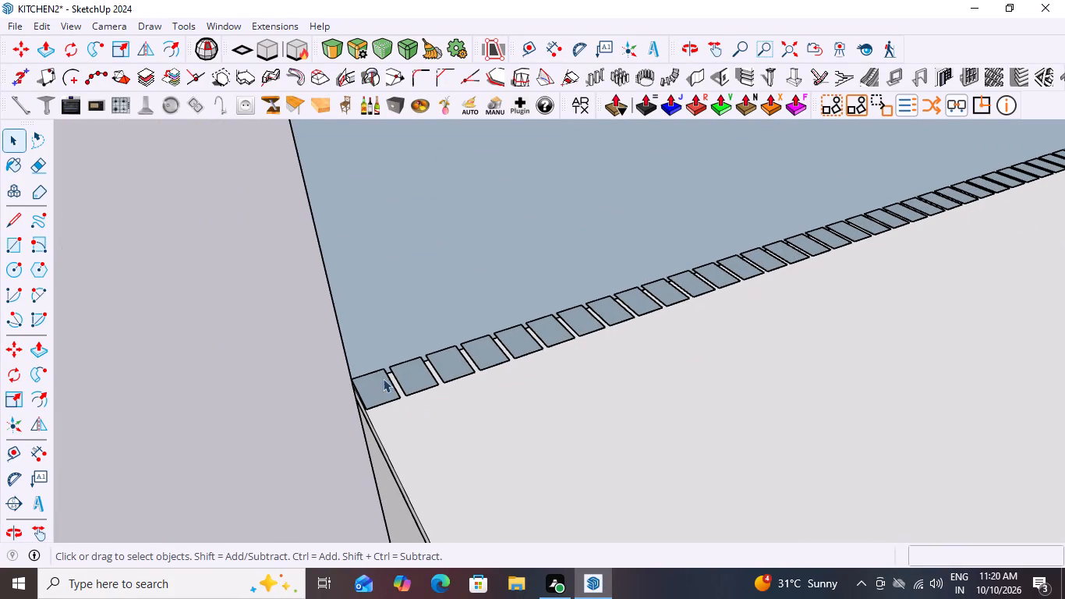
pyautogui.click(370, 384)
pyautogui.doubleClick(371, 385)
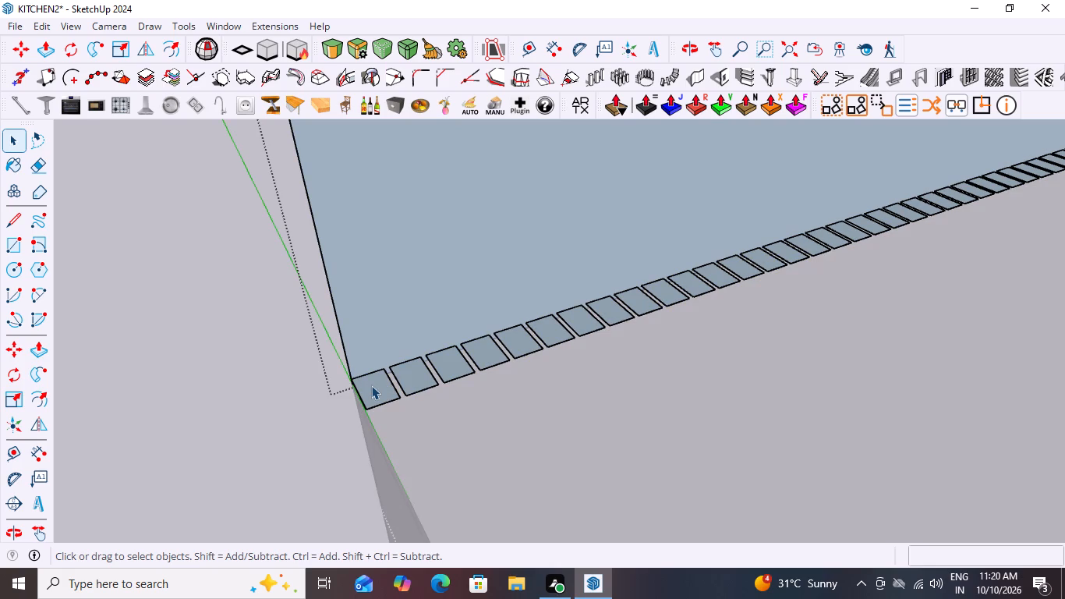
pyautogui.click(371, 385)
pyautogui.click(375, 387)
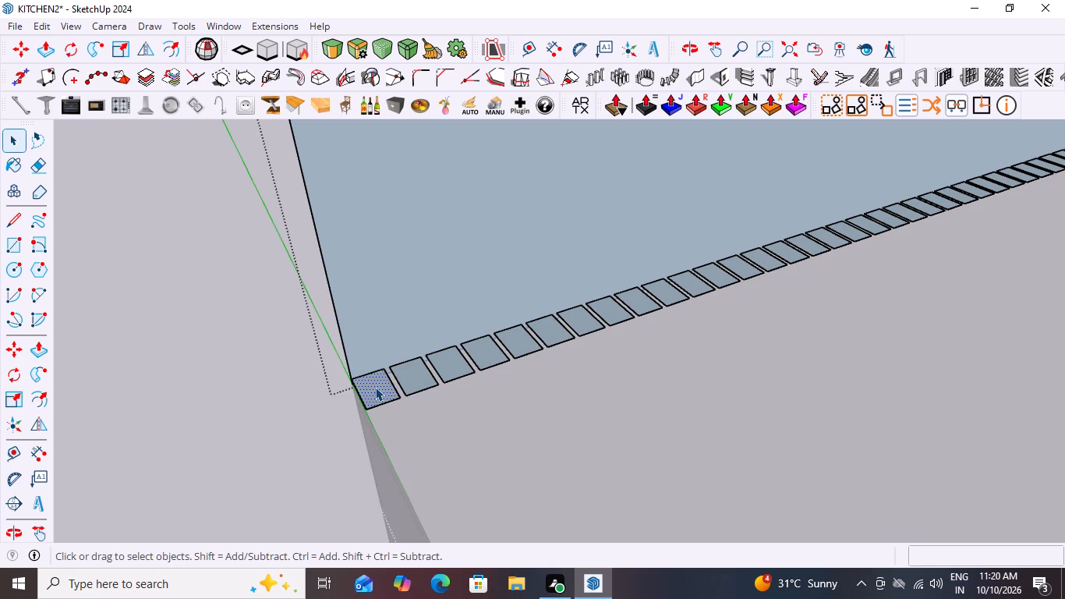
pyautogui.click(385, 381)
pyautogui.click(385, 381)
pyautogui.press('m')
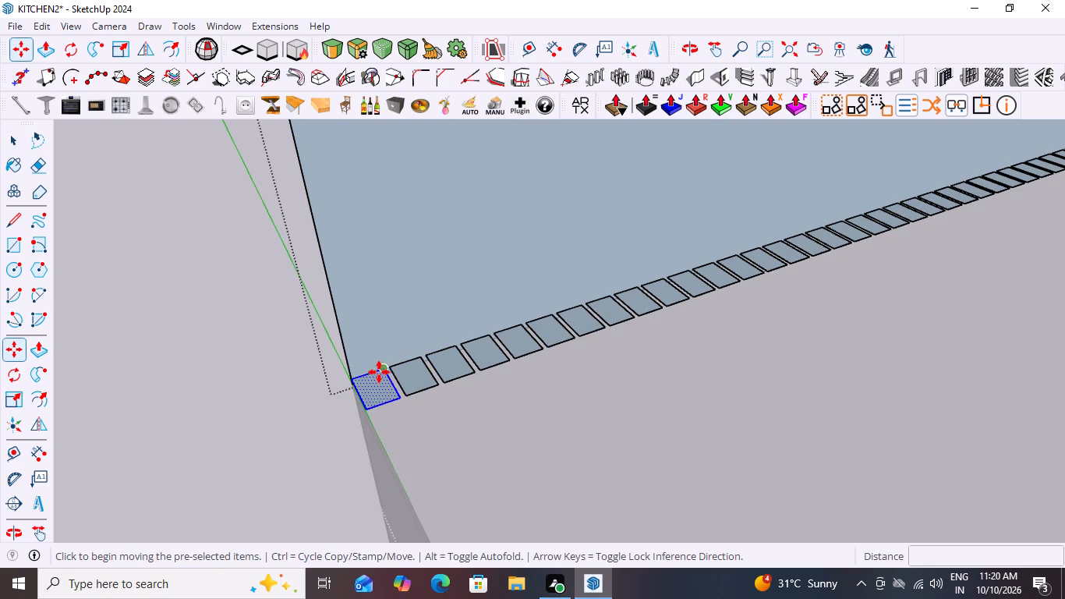
pyautogui.click(383, 370)
pyautogui.scroll(-3, 367, 357)
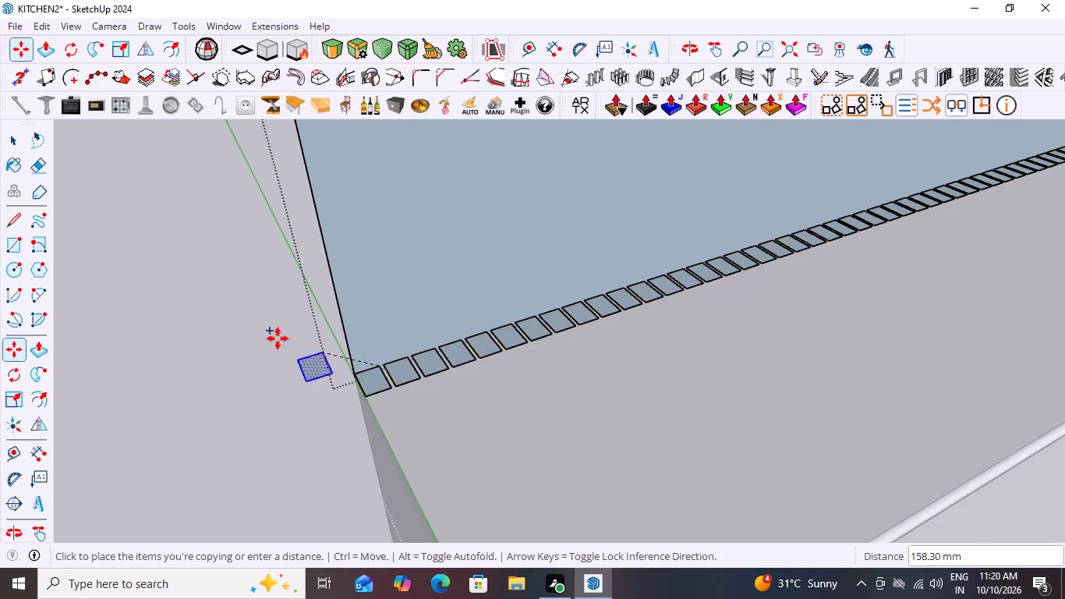
pyautogui.scroll(-18, 278, 338)
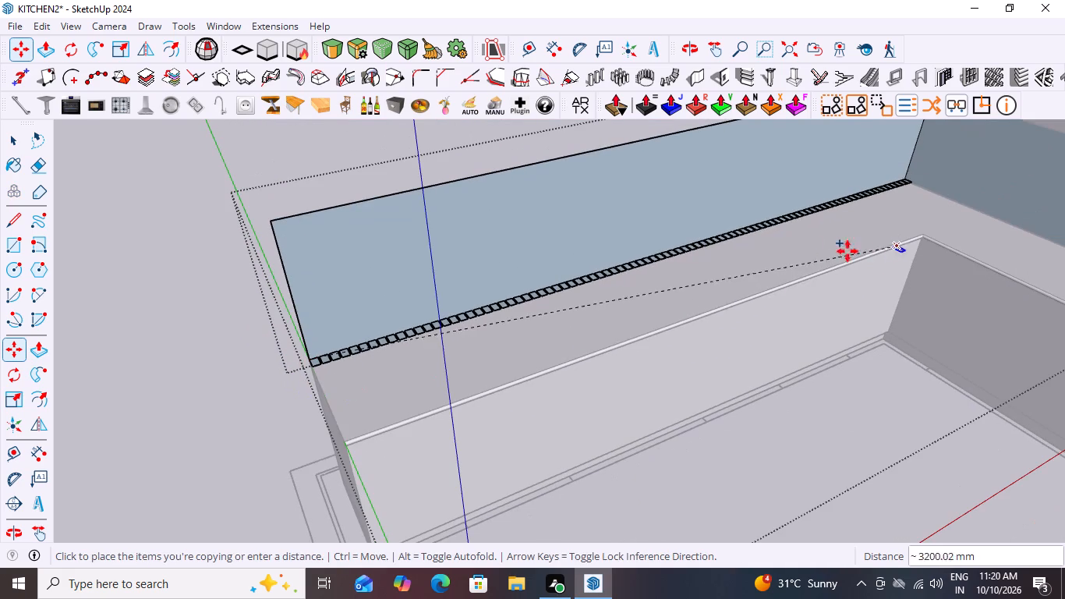
pyautogui.scroll(-7, 497, 281)
pyautogui.scroll(13, 728, 232)
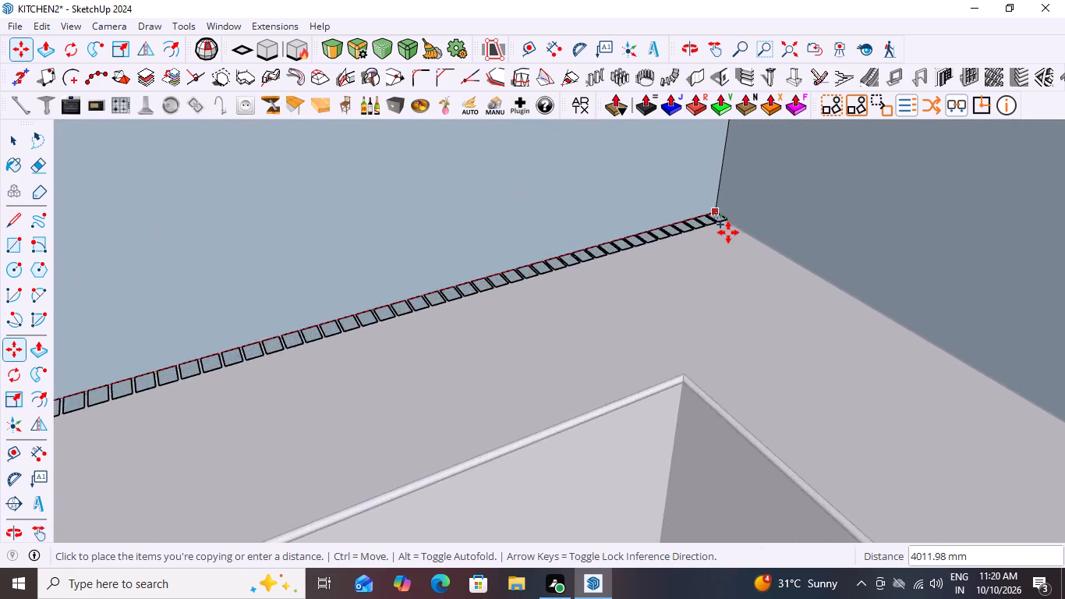
pyautogui.scroll(9, 728, 232)
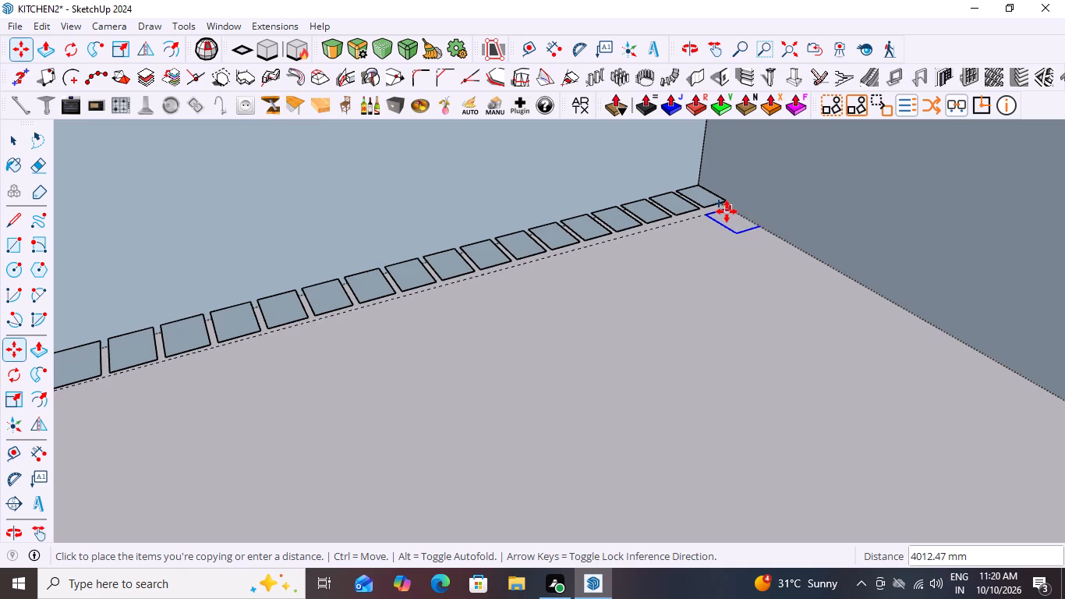
pyautogui.scroll(-11, 691, 241)
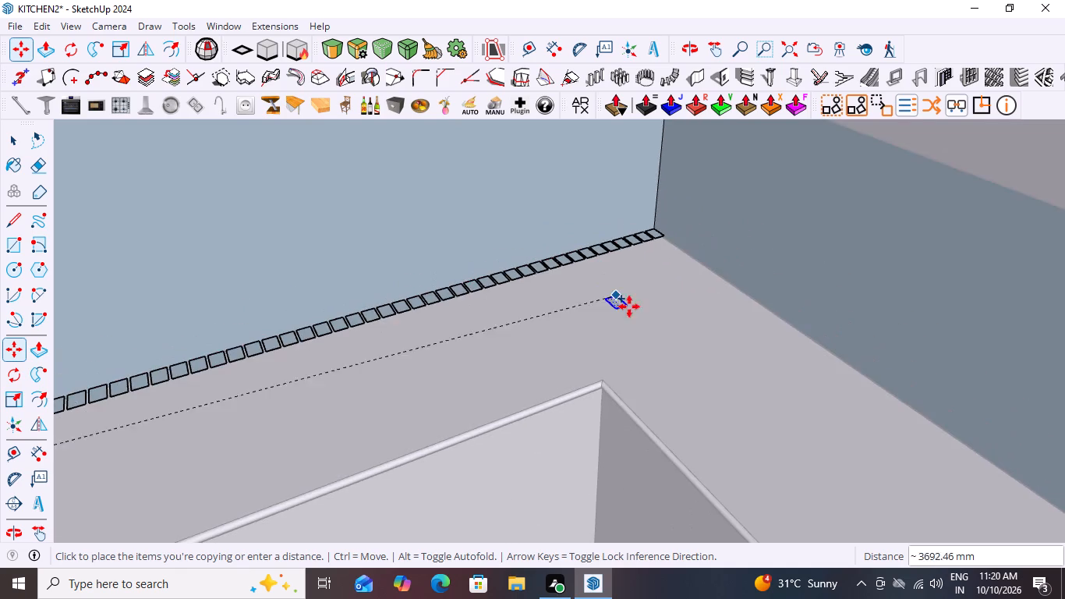
pyautogui.moveTo(621, 314); pyautogui.dragTo(833, 331, button='middle')
pyautogui.scroll(-2, 836, 335)
pyautogui.scroll(-13, 702, 298)
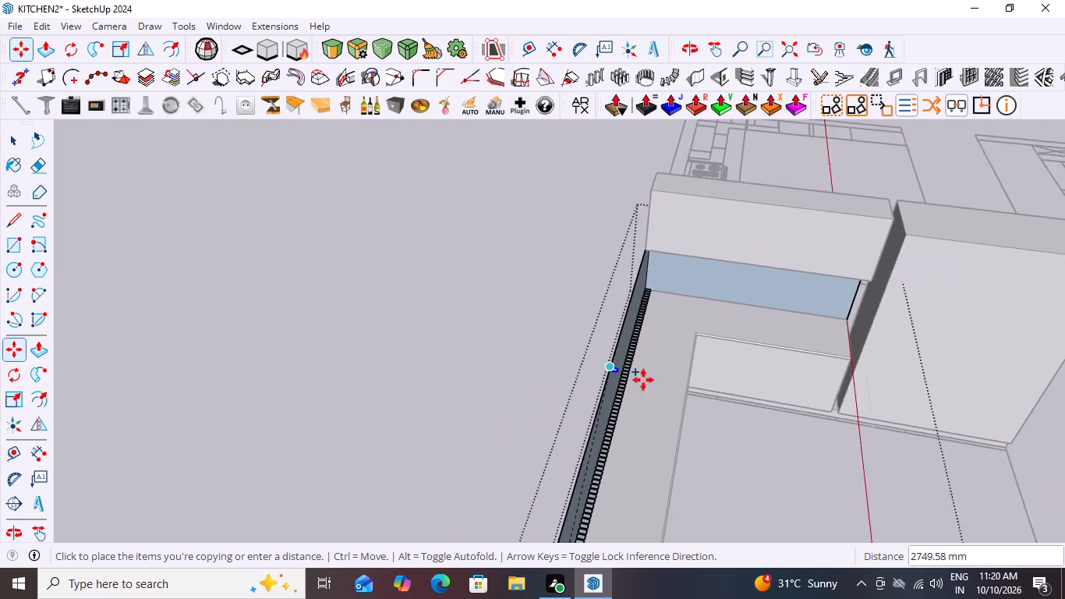
pyautogui.scroll(16, 810, 323)
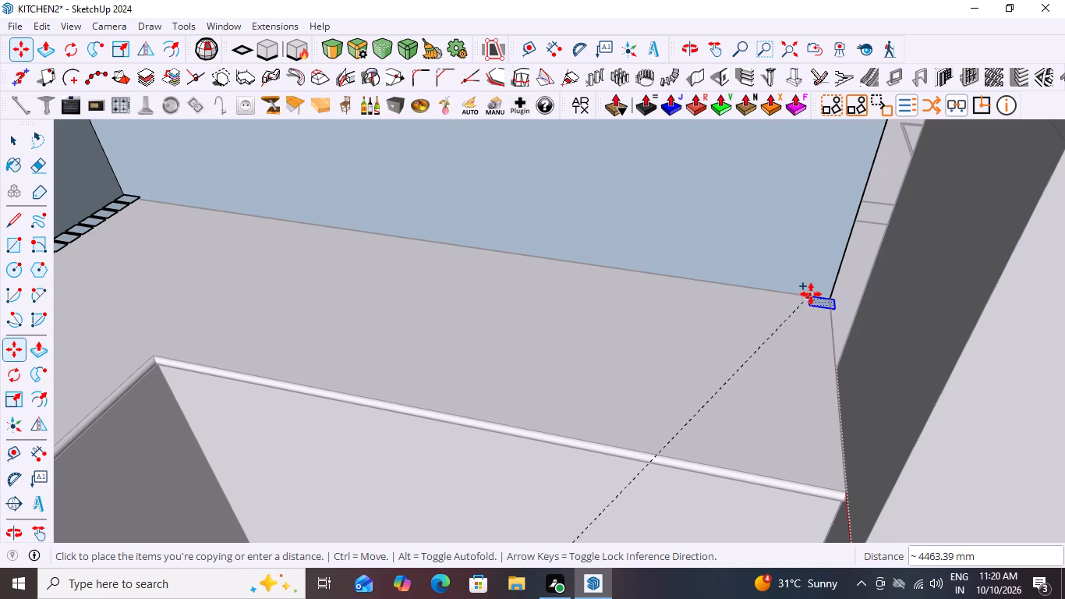
pyautogui.scroll(9, 813, 303)
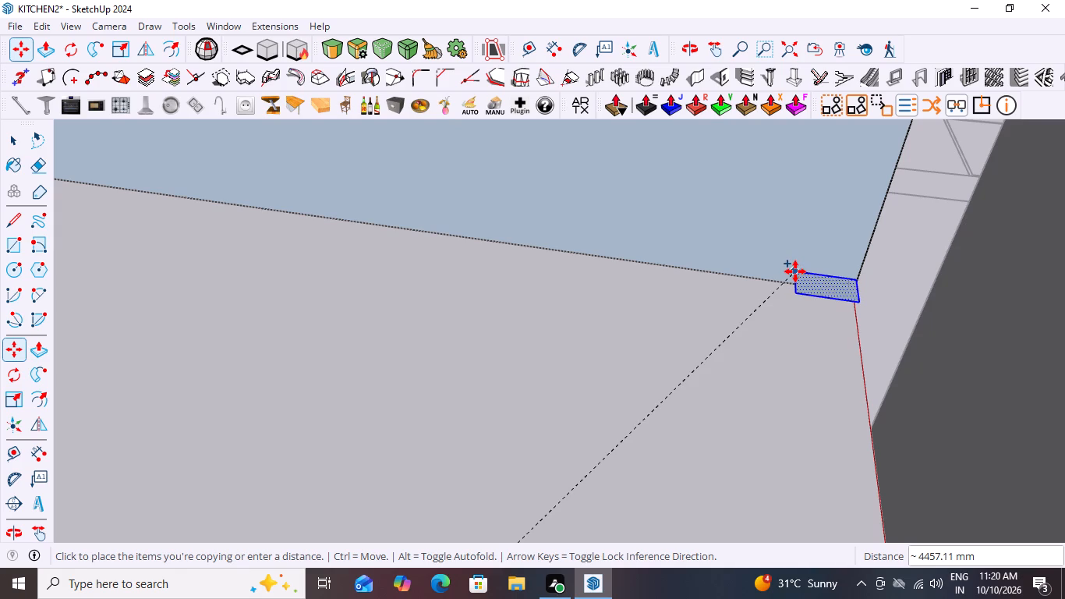
pyautogui.click(795, 271)
# Align the copied rectangle with the short backsplash's end edge by moving it about 0.85 mm sideways and about 6.8 mm down.
pyautogui.moveTo(845, 324); pyautogui.dragTo(845, 197, button='middle')
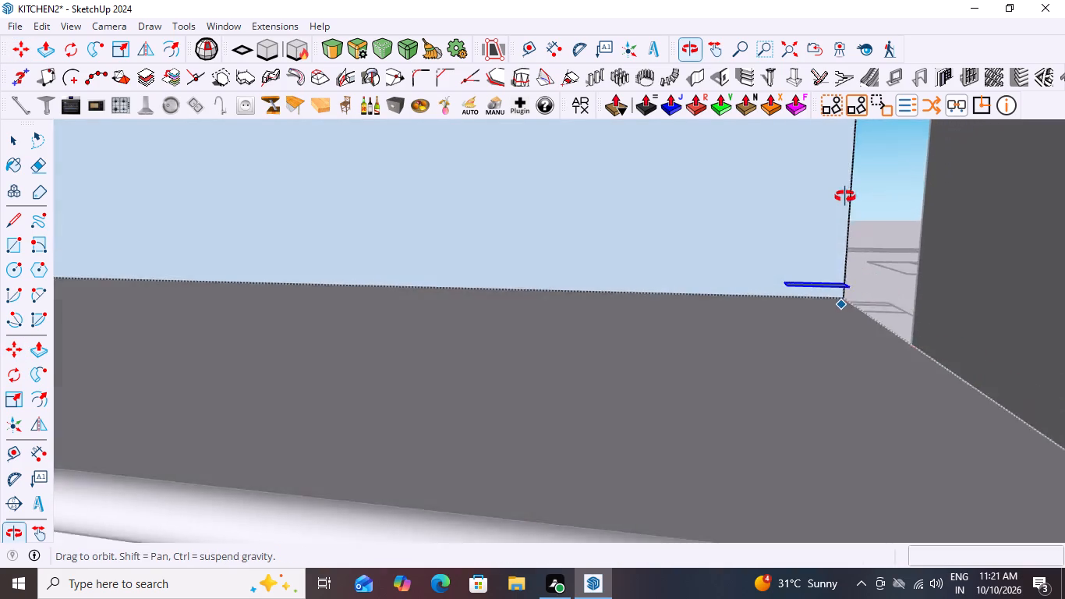
pyautogui.moveTo(845, 197); pyautogui.dragTo(839, 228, button='middle')
pyautogui.scroll(8, 901, 322)
pyautogui.moveTo(871, 294); pyautogui.dragTo(818, 272, button='middle')
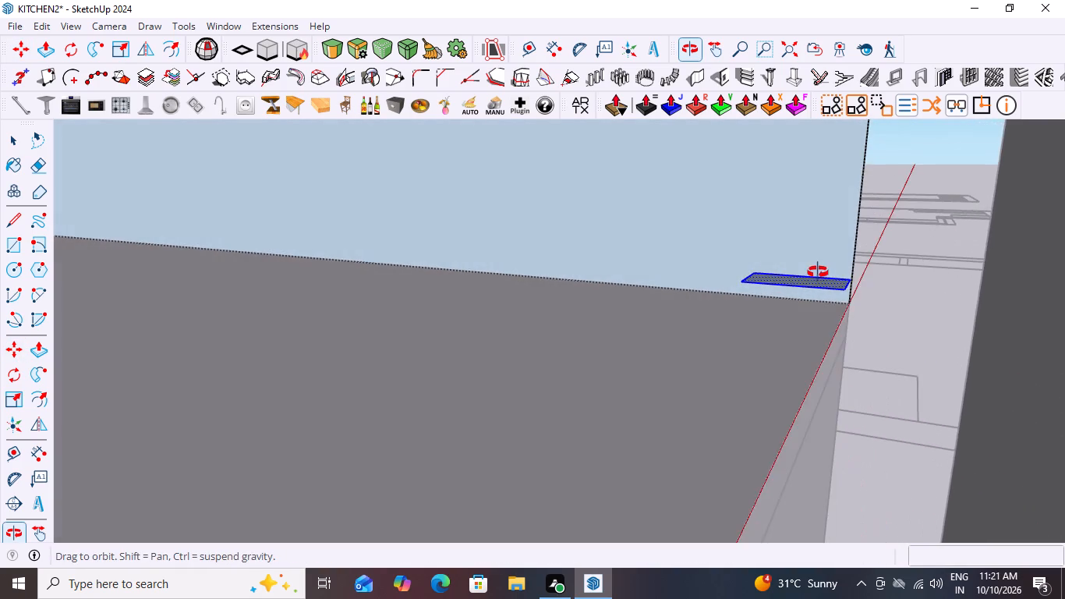
pyautogui.moveTo(818, 272); pyautogui.dragTo(819, 272, button='middle')
pyautogui.scroll(10, 830, 294)
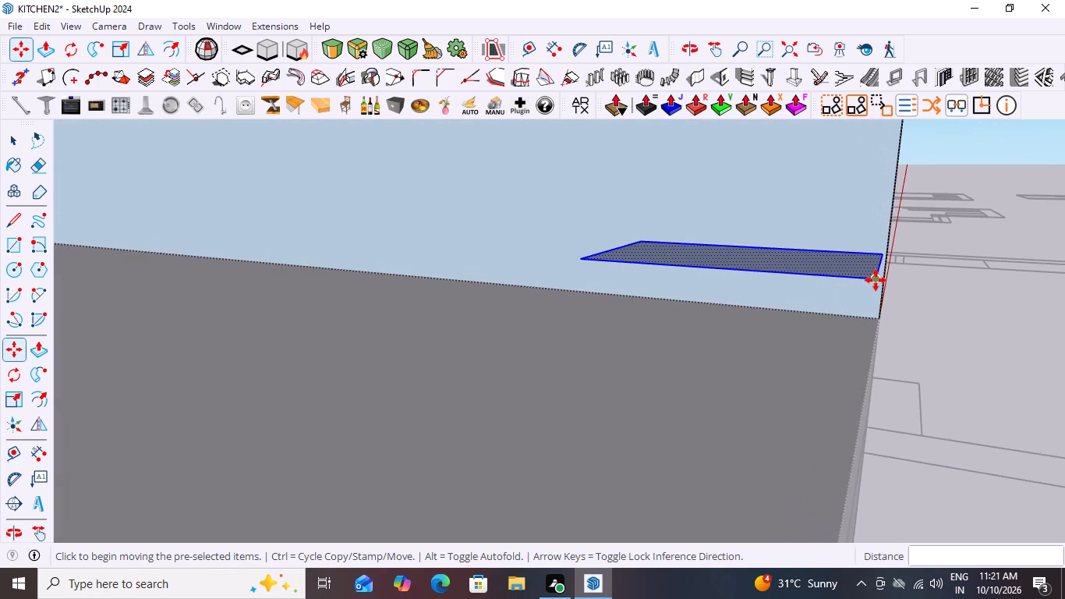
pyautogui.click(882, 253)
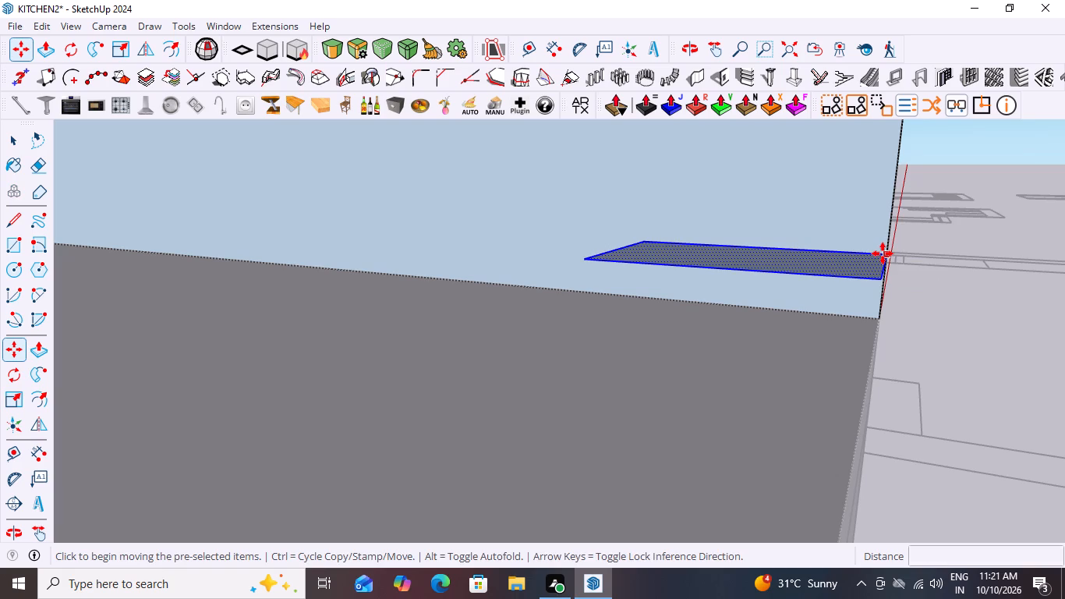
pyautogui.click(885, 254)
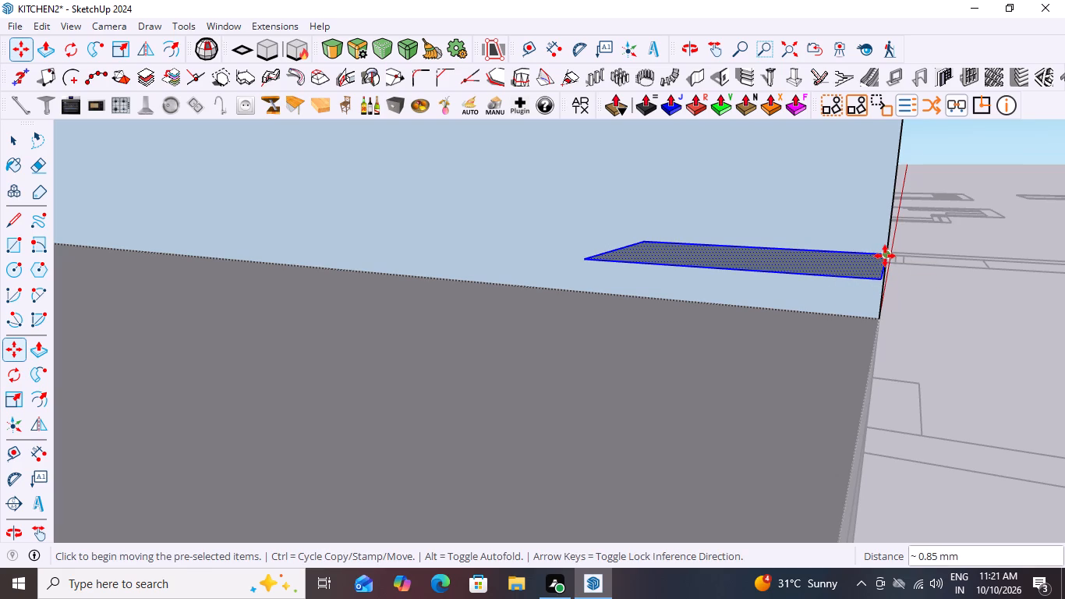
pyautogui.click(885, 256)
pyautogui.press('Up')
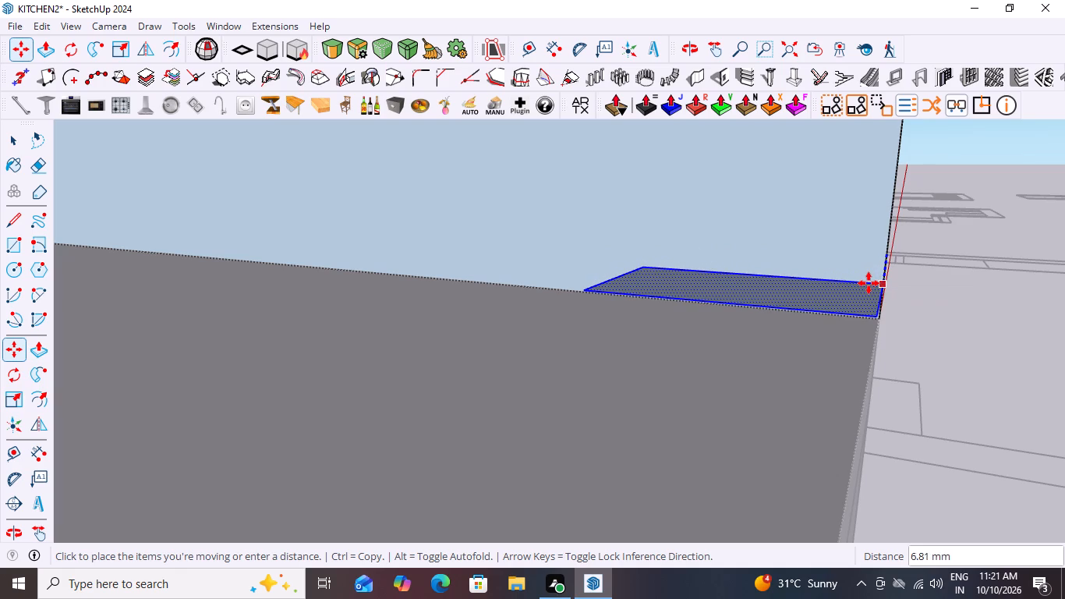
pyautogui.click(869, 283)
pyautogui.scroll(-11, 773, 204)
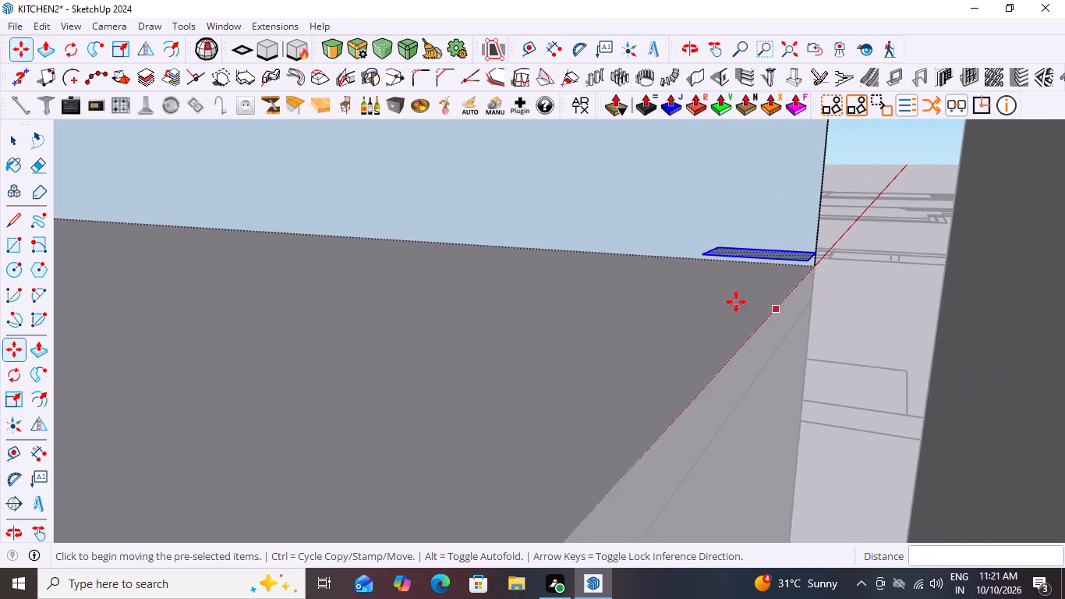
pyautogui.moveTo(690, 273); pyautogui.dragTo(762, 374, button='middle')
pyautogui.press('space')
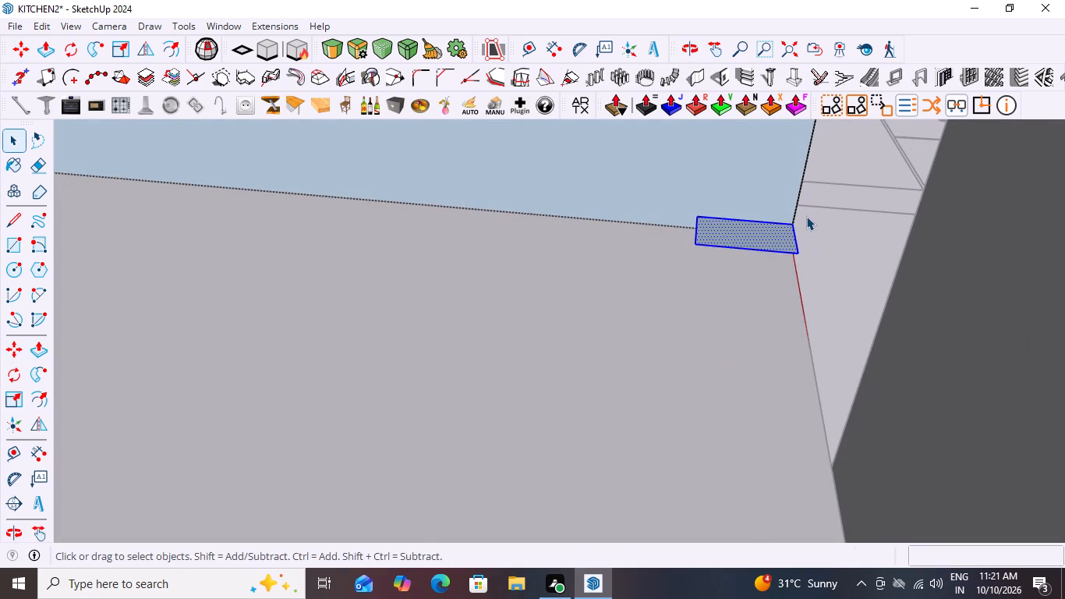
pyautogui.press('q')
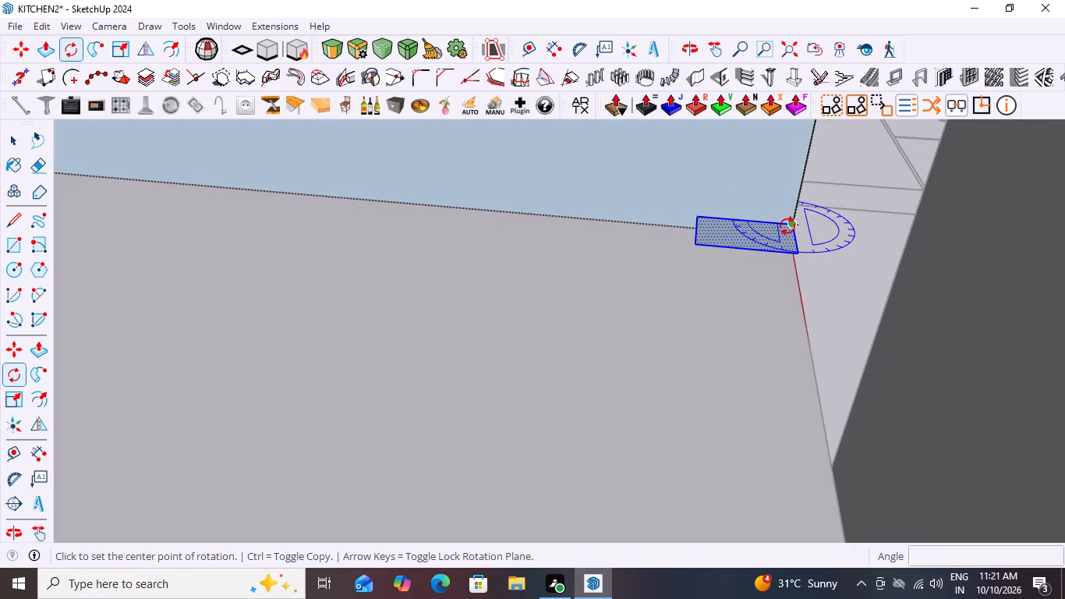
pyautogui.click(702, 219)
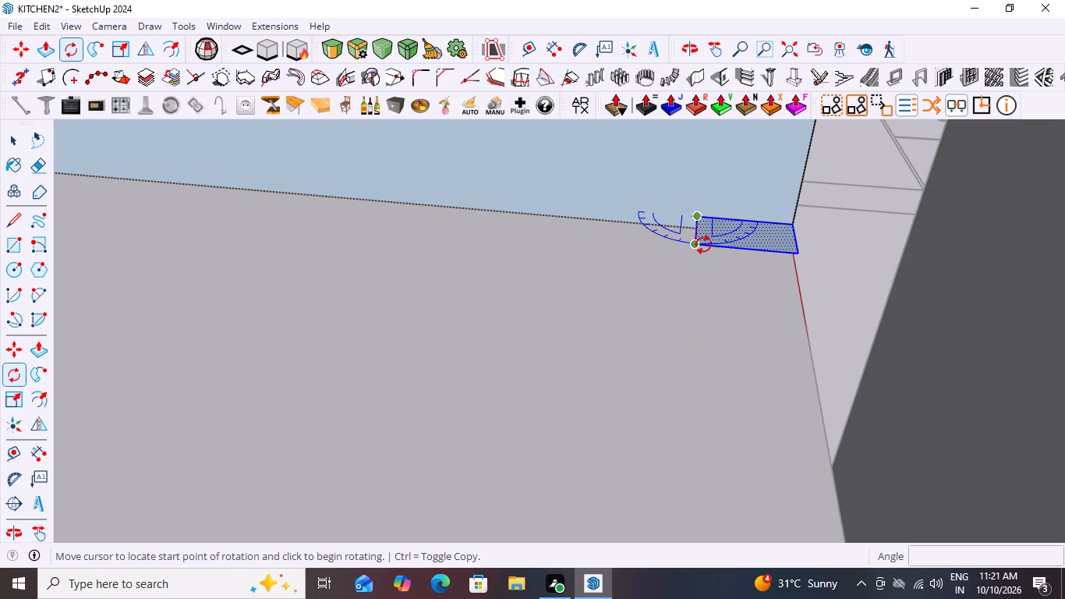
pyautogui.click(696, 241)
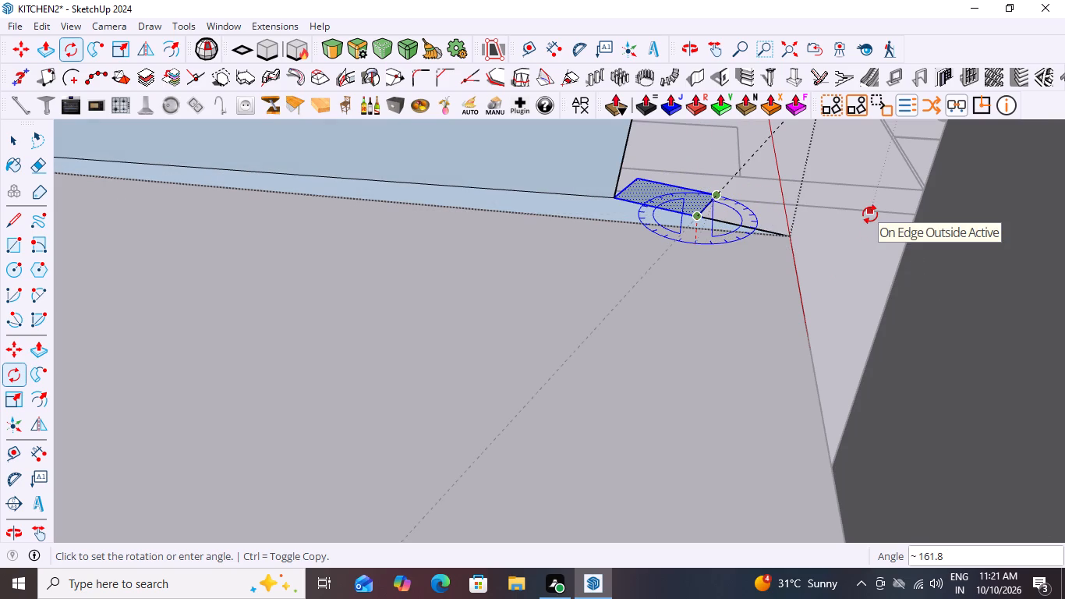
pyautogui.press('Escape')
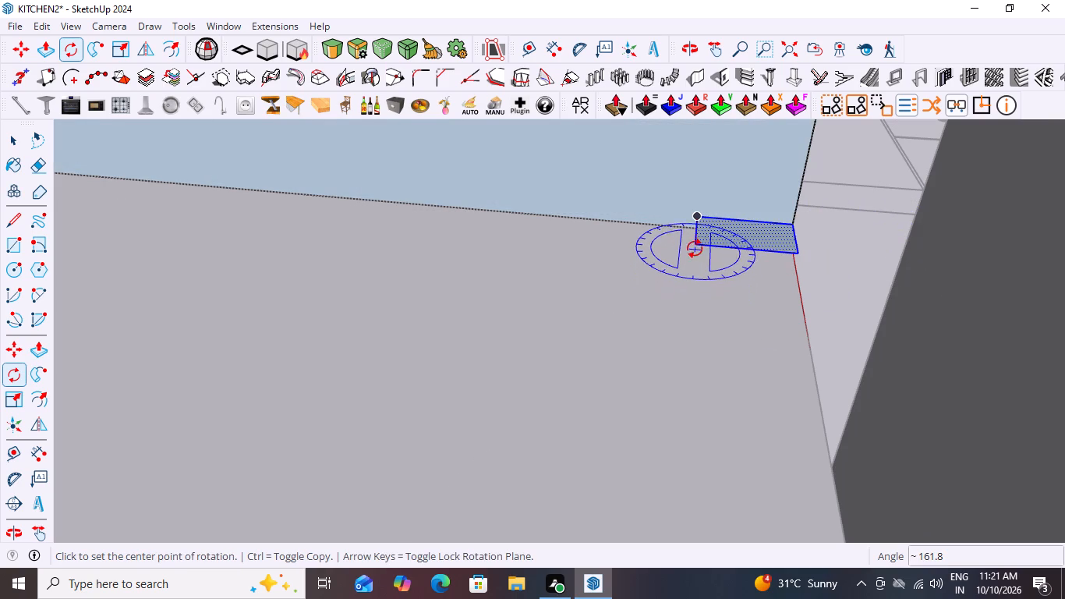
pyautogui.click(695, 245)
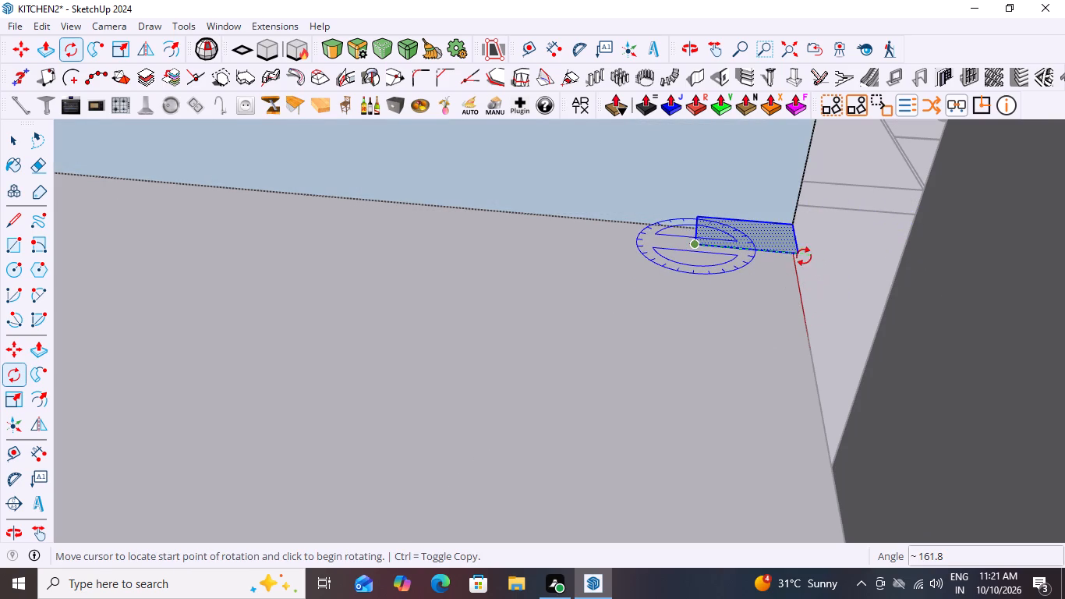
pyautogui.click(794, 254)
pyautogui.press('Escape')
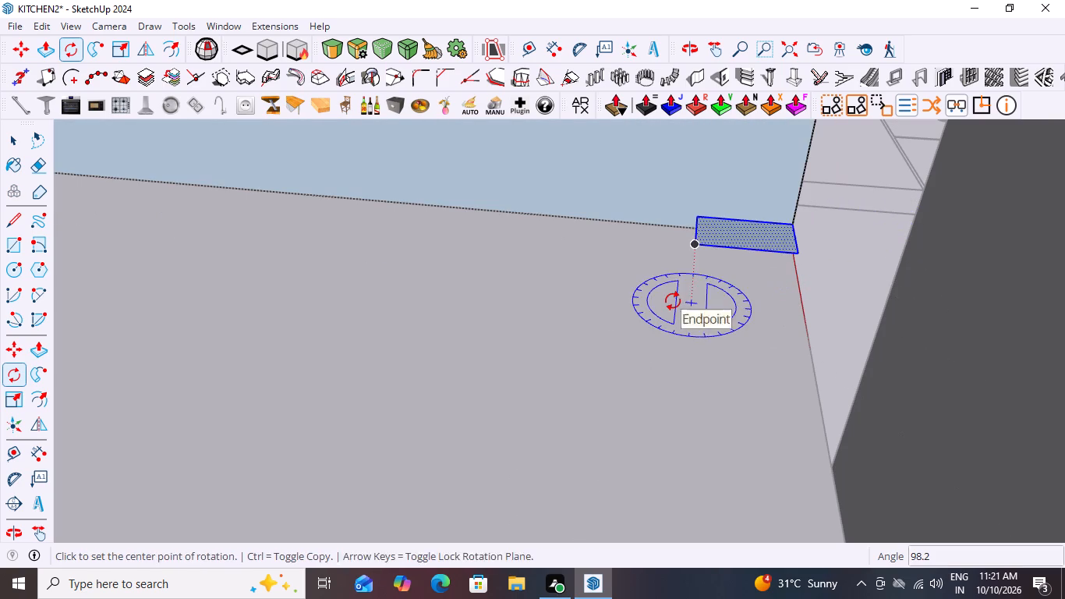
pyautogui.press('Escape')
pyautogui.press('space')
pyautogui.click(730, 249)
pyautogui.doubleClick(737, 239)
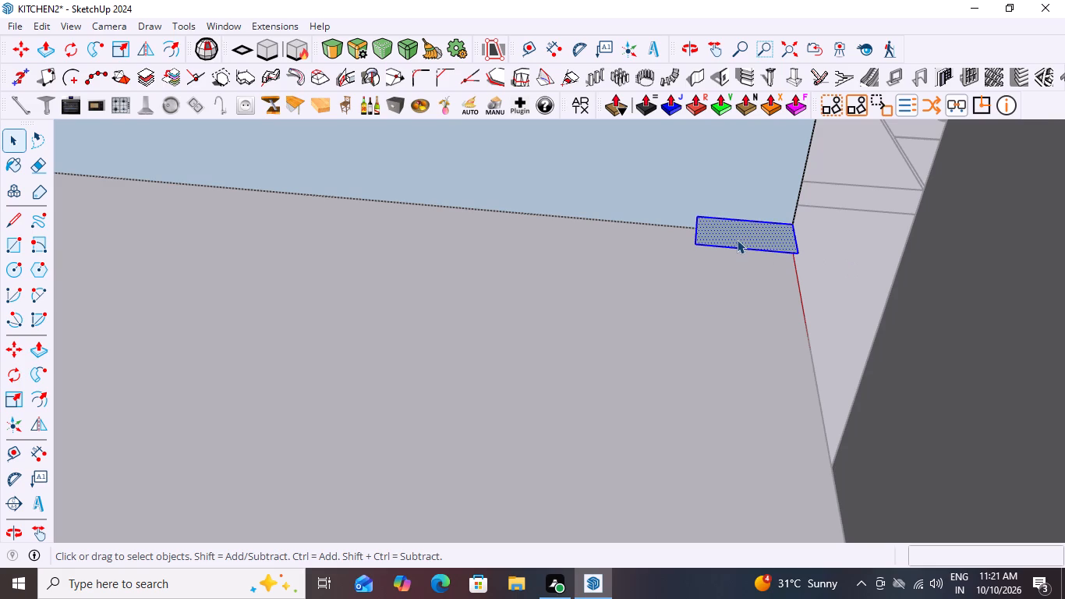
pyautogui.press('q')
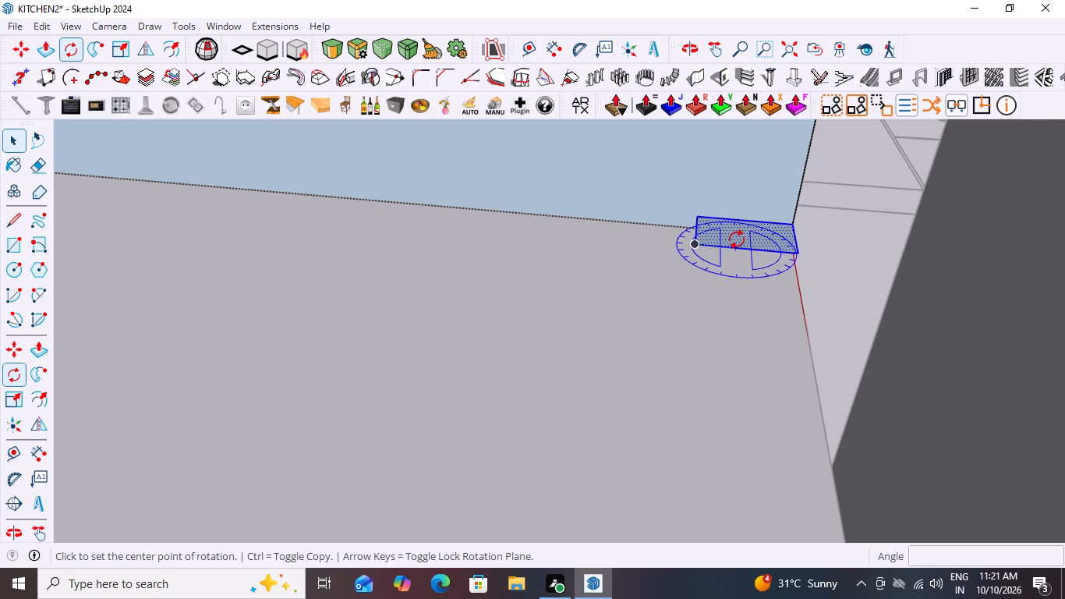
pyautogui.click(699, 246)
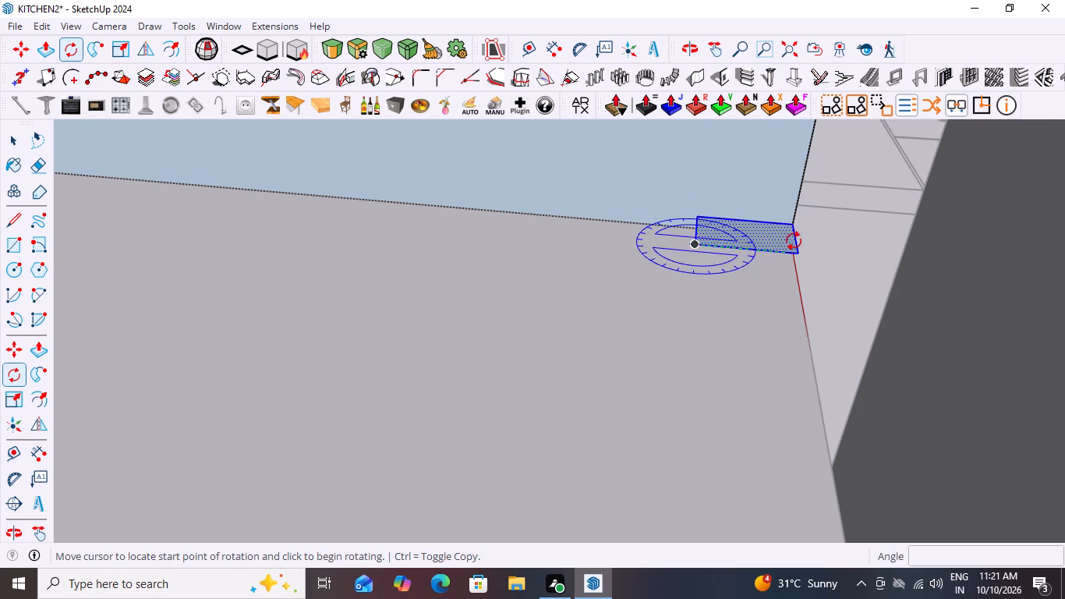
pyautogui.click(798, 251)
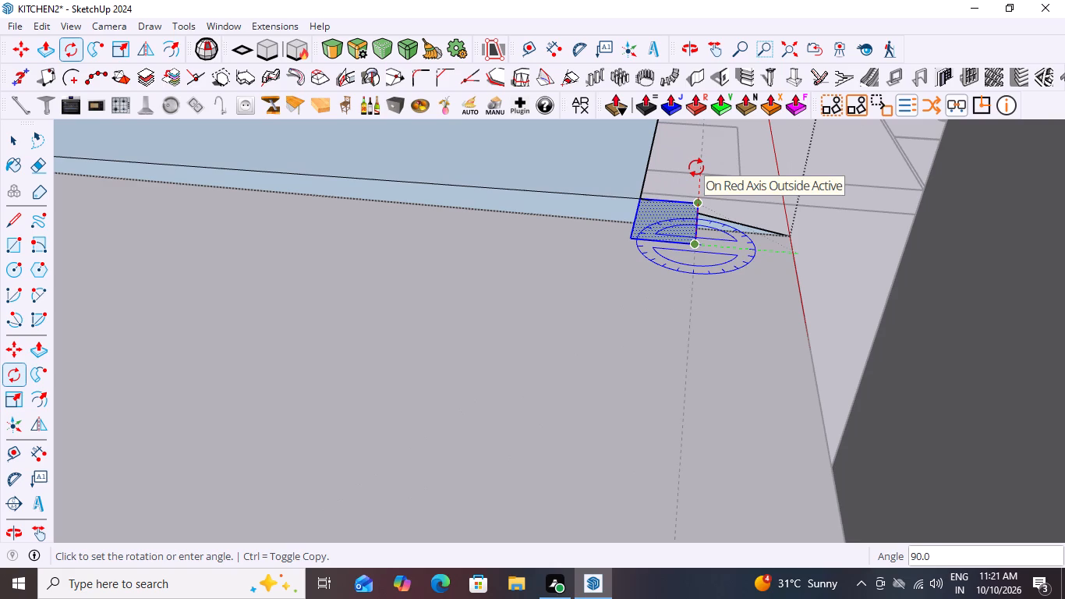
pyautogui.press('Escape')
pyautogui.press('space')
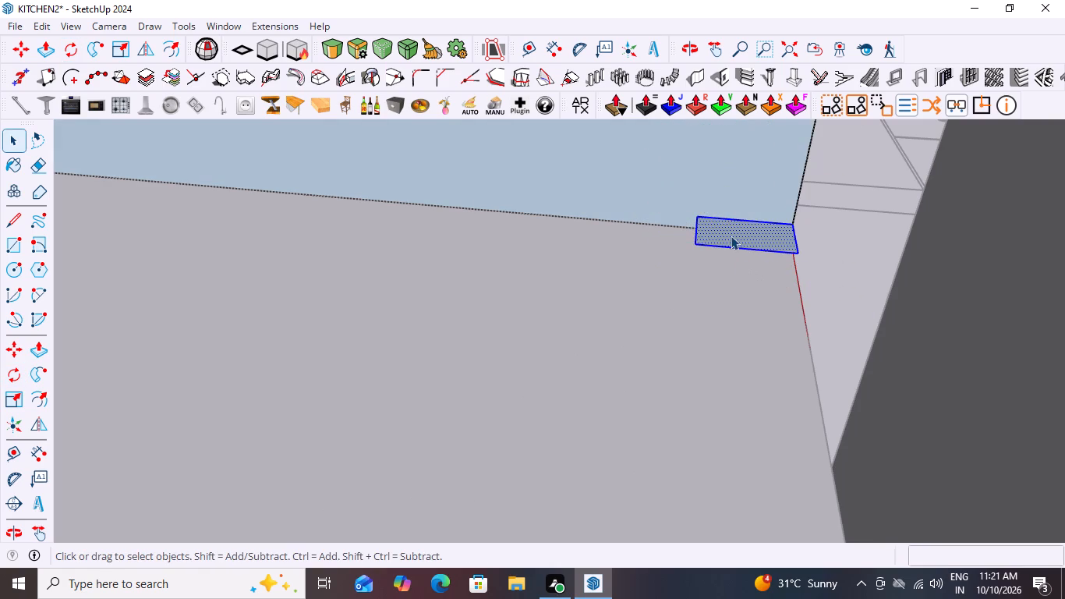
# Copy the small rectangle at the short backsplash's end about 100.8 mm away, to a free spot over the counter.
pyautogui.click(731, 236)
pyautogui.doubleClick(731, 236)
pyautogui.press('m')
pyautogui.click(799, 253)
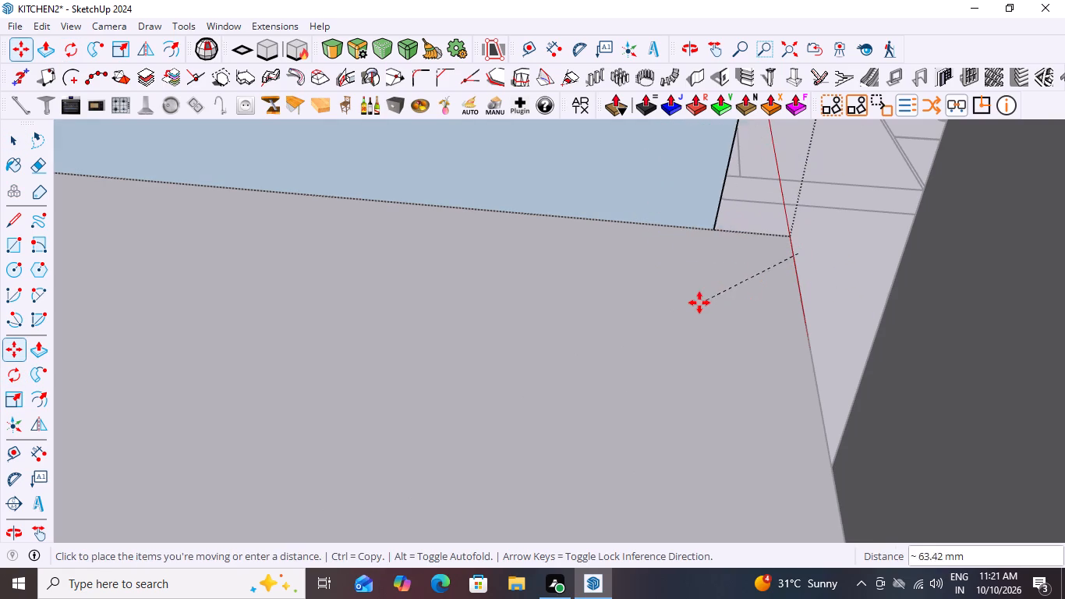
pyautogui.press('Escape')
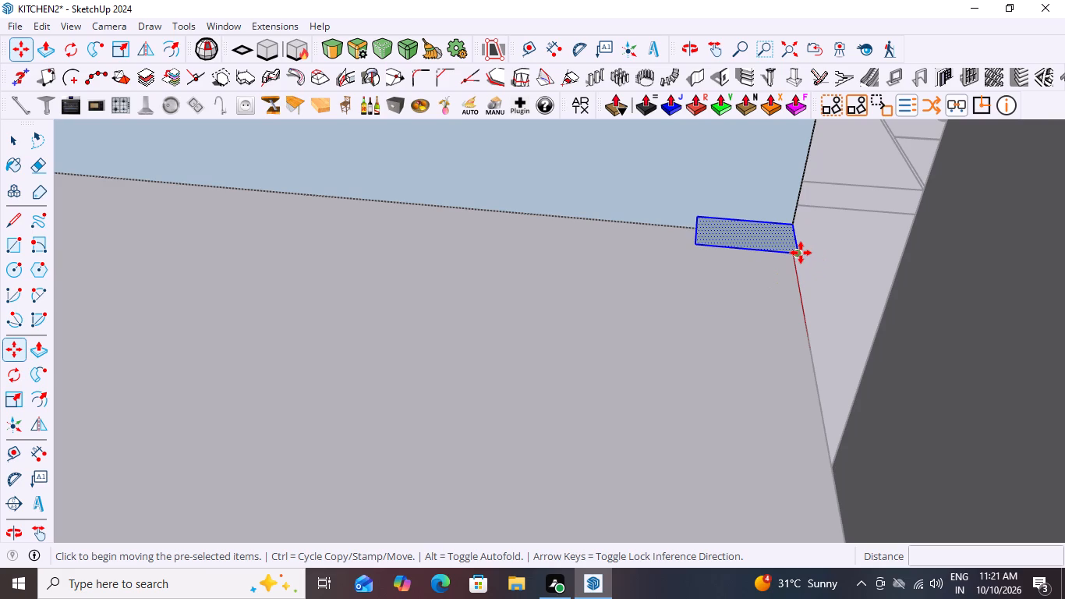
pyautogui.click(801, 253)
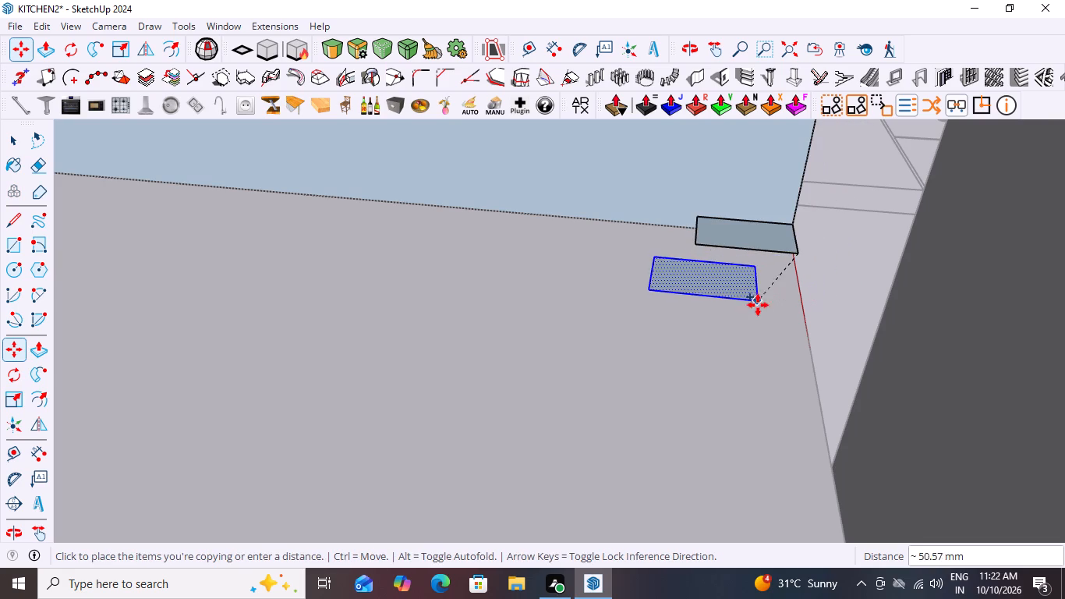
pyautogui.click(695, 339)
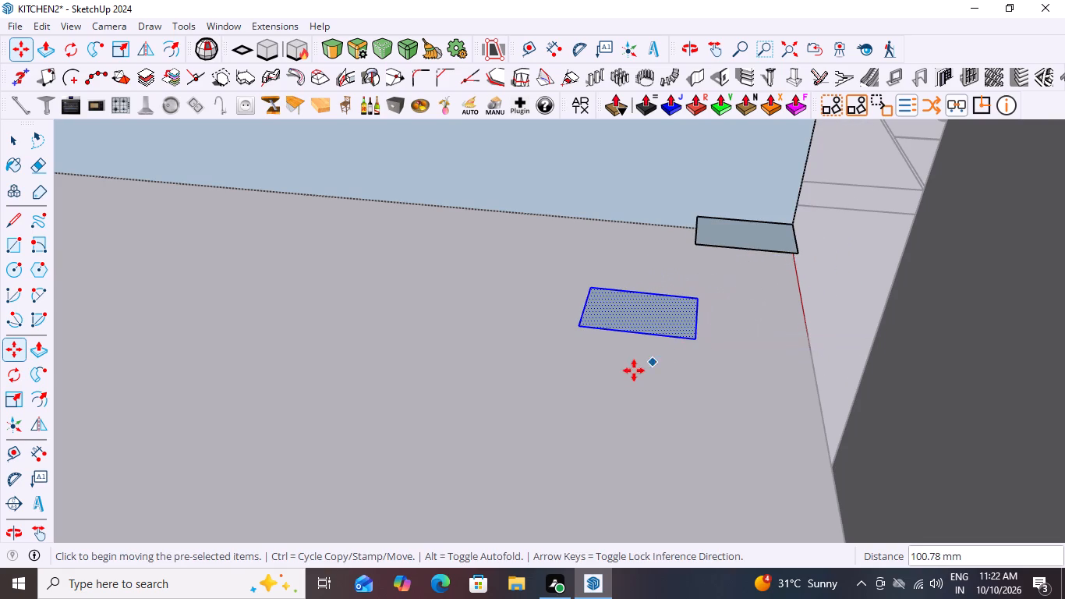
# Rotate the copied rectangle 90 degrees about its corner nearest the long backsplash.
pyautogui.scroll(2, 632, 370)
pyautogui.moveTo(659, 367); pyautogui.dragTo(688, 324, button='middle')
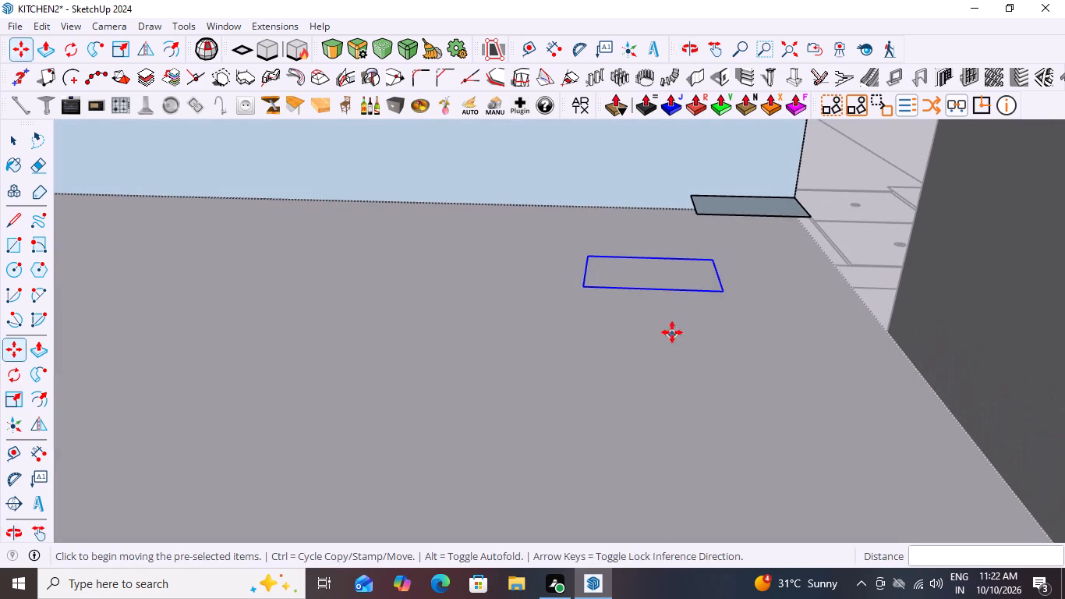
pyautogui.press('space')
pyautogui.click(721, 290)
pyautogui.moveTo(726, 293); pyautogui.dragTo(699, 360, button='middle')
pyautogui.click(692, 349)
pyautogui.scroll(1, 692, 349)
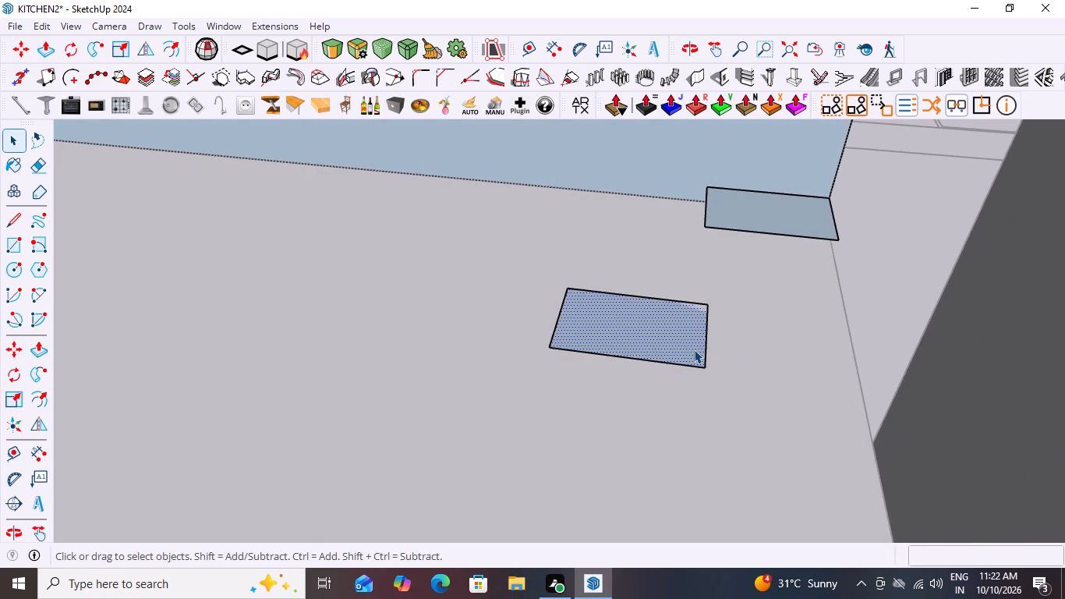
pyautogui.click(685, 333)
pyautogui.doubleClick(685, 333)
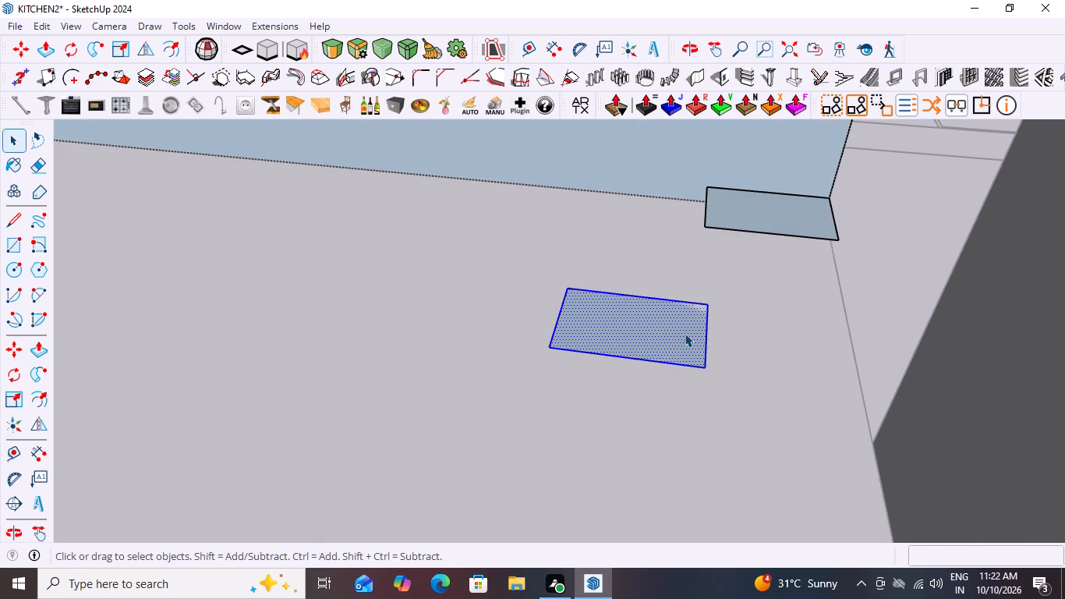
pyautogui.press('q')
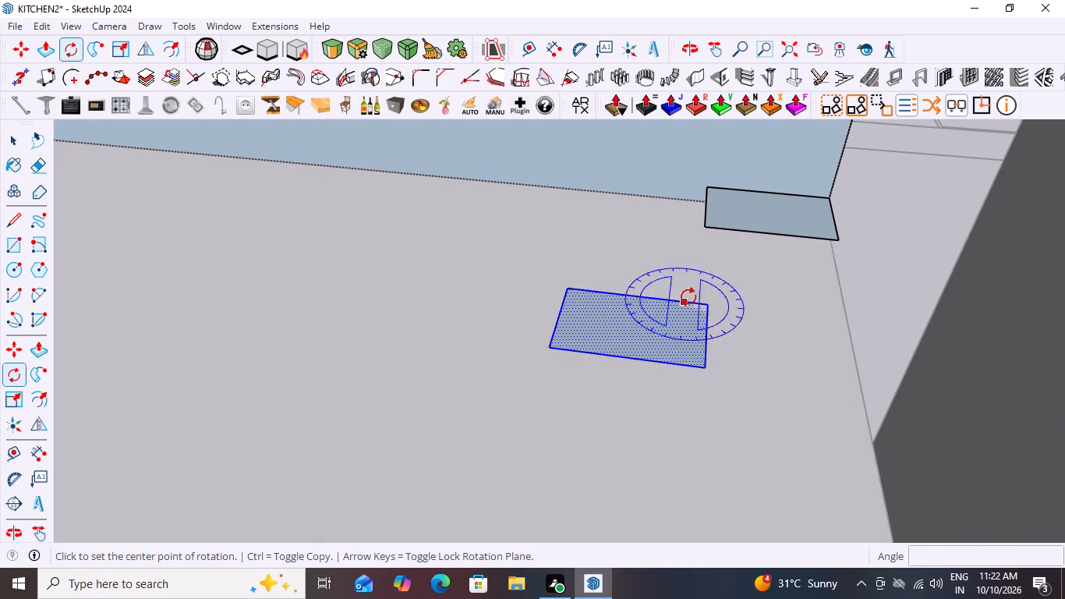
pyautogui.click(569, 290)
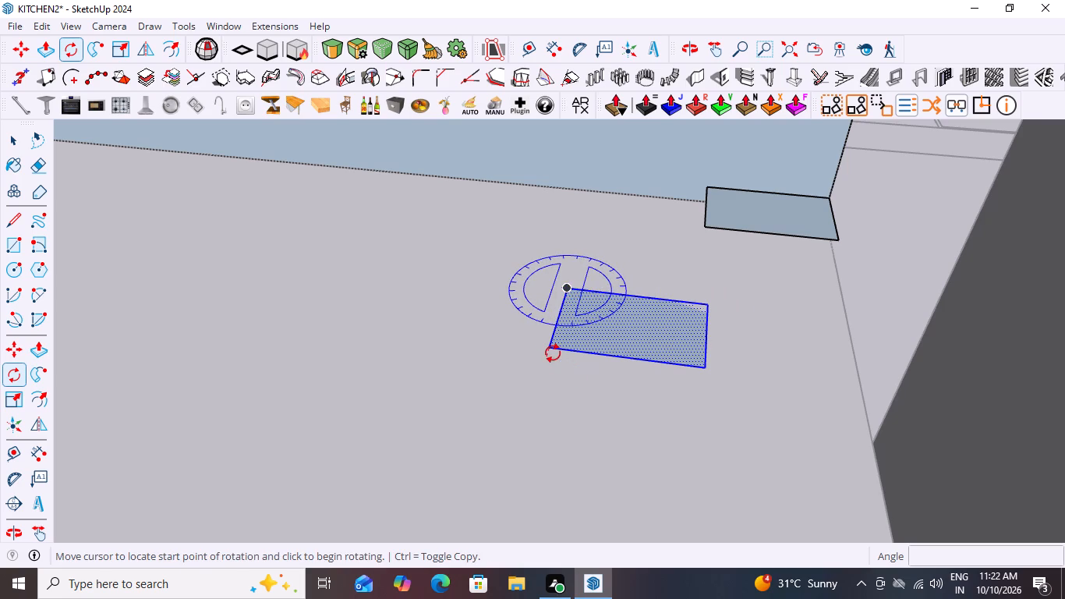
pyautogui.click(550, 345)
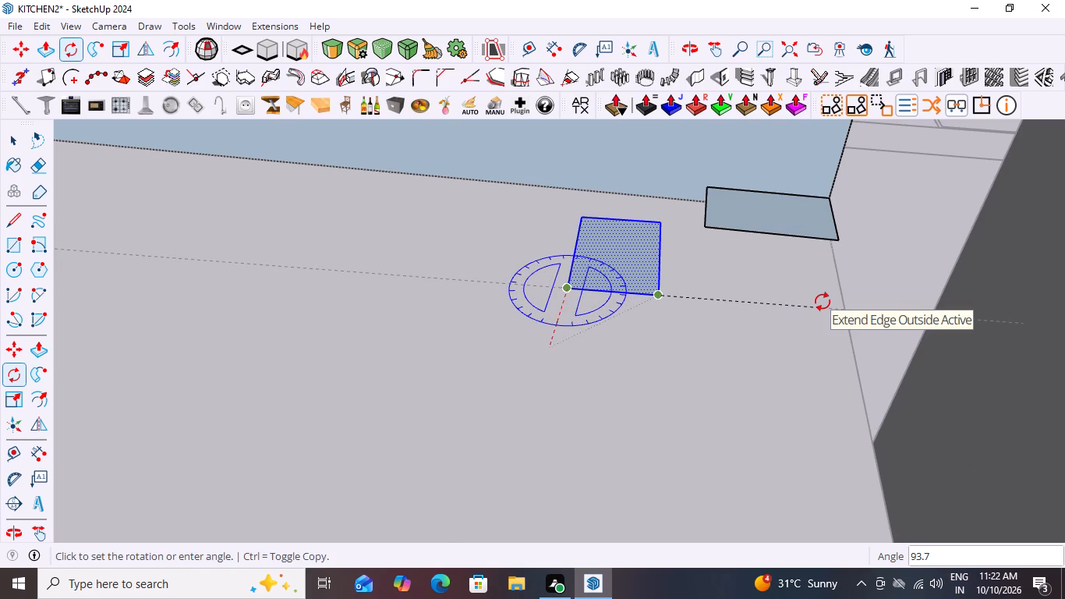
pyautogui.write('90')
pyautogui.press('Return')
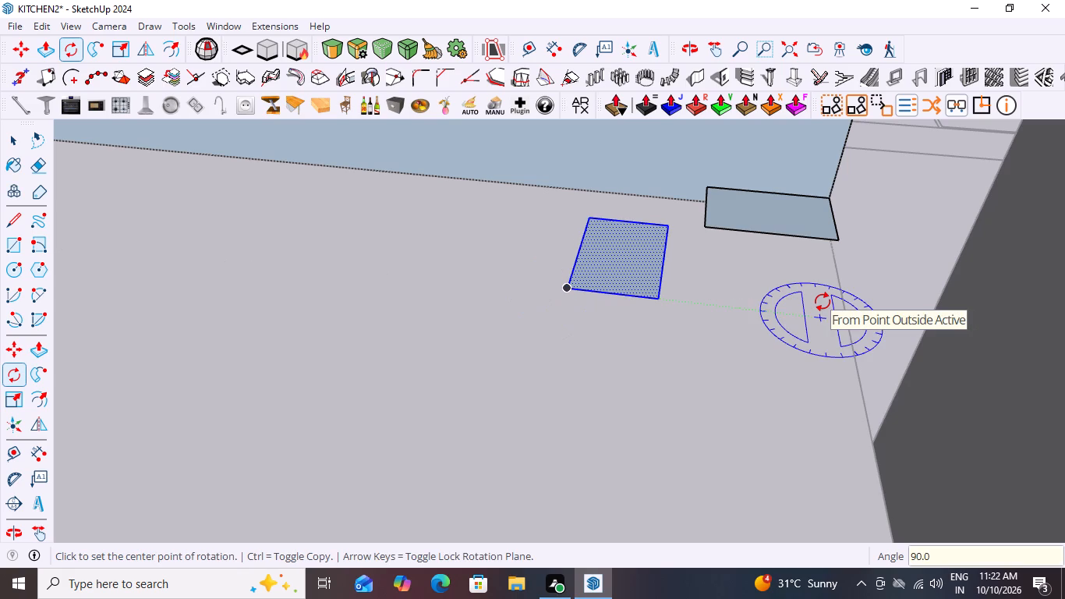
pyautogui.press('space')
# Delete the unrotated rectangle at the short backsplash's end beside the tall unit.
pyautogui.scroll(-7, 678, 349)
pyautogui.moveTo(704, 366); pyautogui.dragTo(837, 318, button='middle')
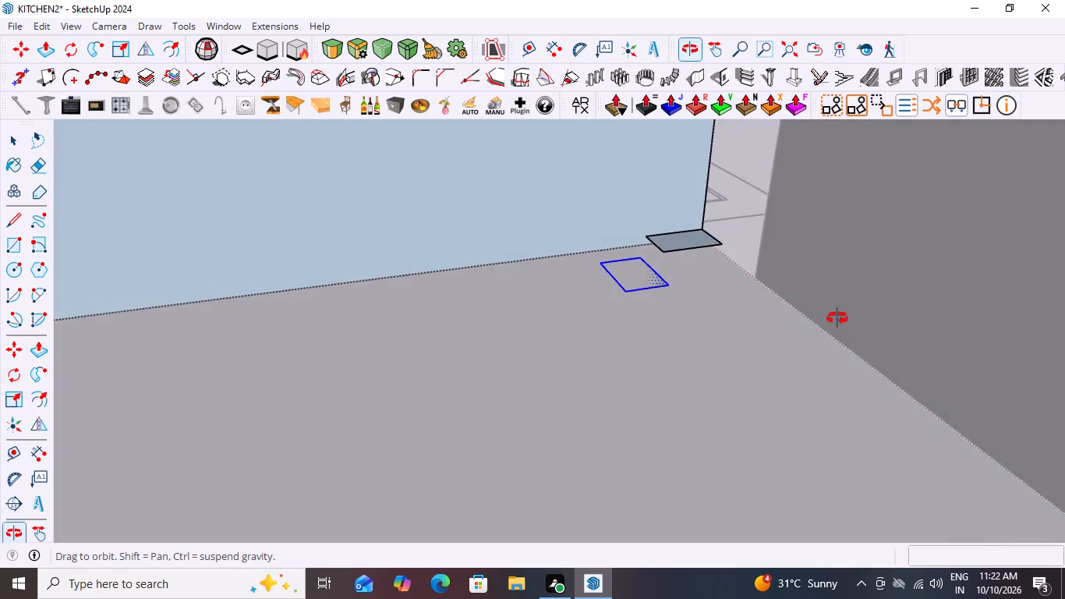
pyautogui.moveTo(837, 318); pyautogui.dragTo(802, 331, button='middle')
pyautogui.scroll(6, 705, 257)
pyautogui.click(716, 246)
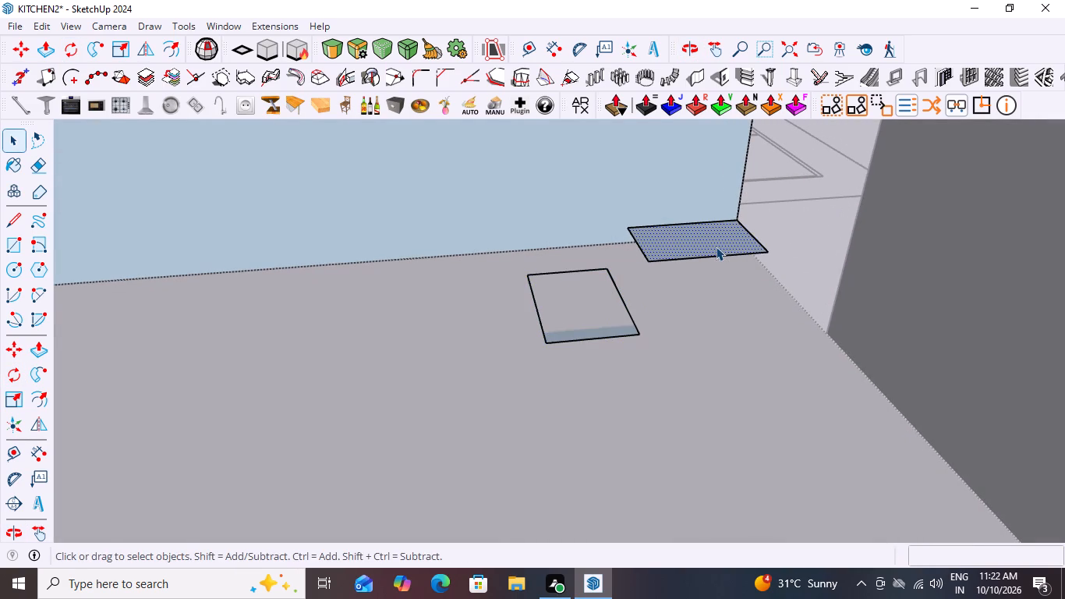
pyautogui.doubleClick(716, 246)
pyautogui.press('Delete')
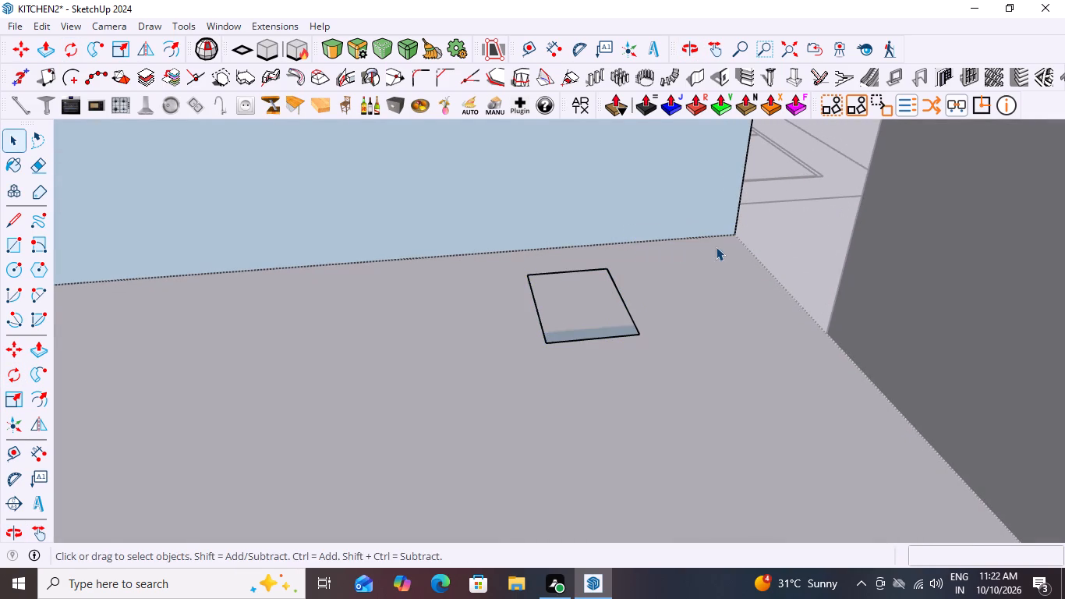
# Move the rotated rectangle about 79.3 mm by its corner onto the short backsplash's end edge beside the tall unit.
pyautogui.scroll(-2, 632, 328)
pyautogui.click(777, 267)
pyautogui.click(618, 311)
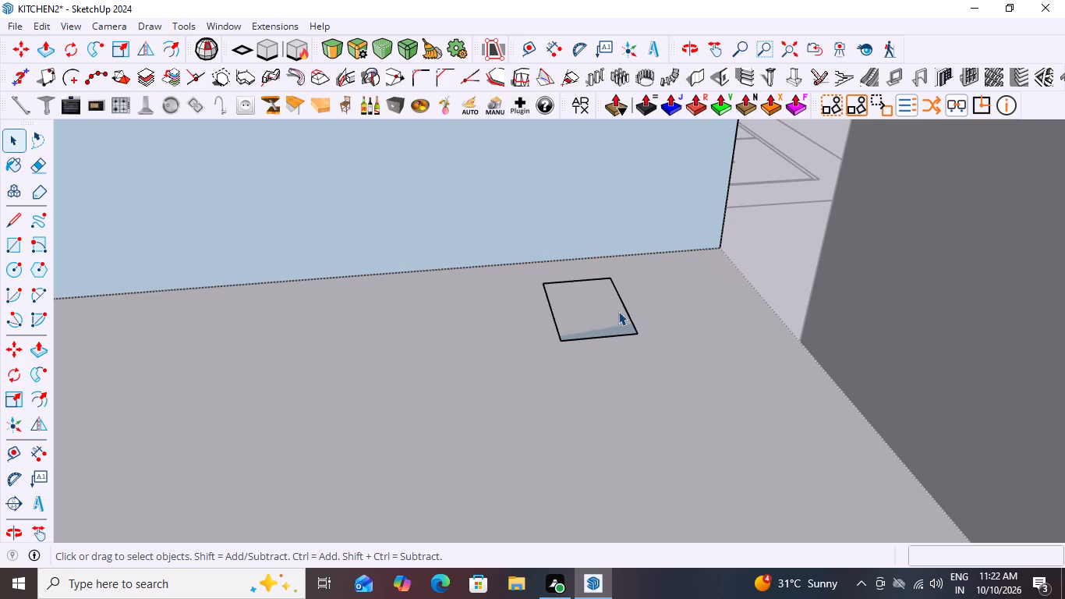
pyautogui.click(618, 311)
pyautogui.press('m')
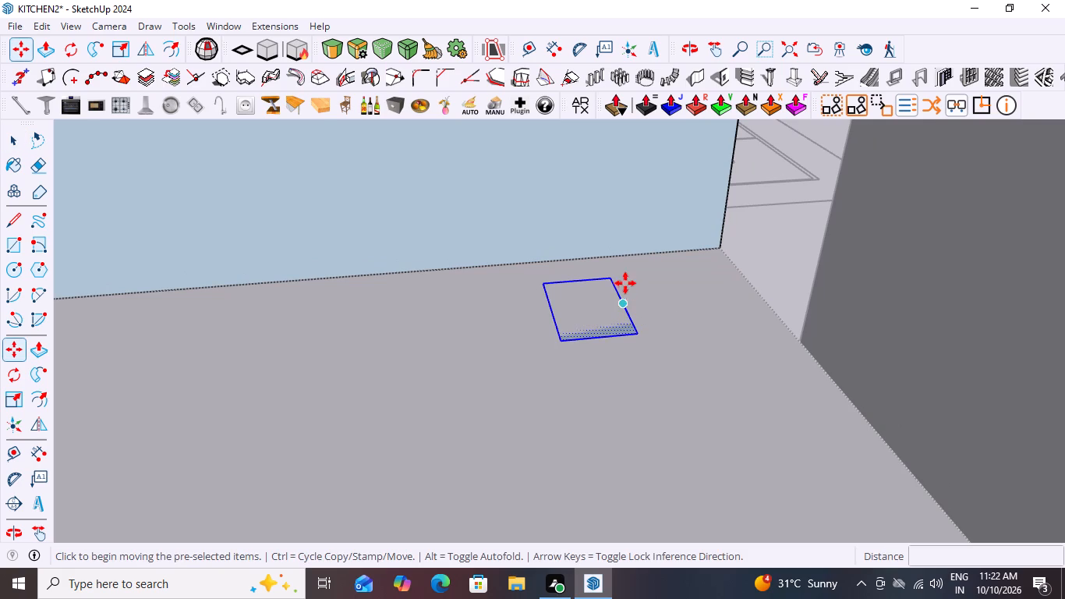
pyautogui.click(613, 280)
pyautogui.scroll(2, 721, 227)
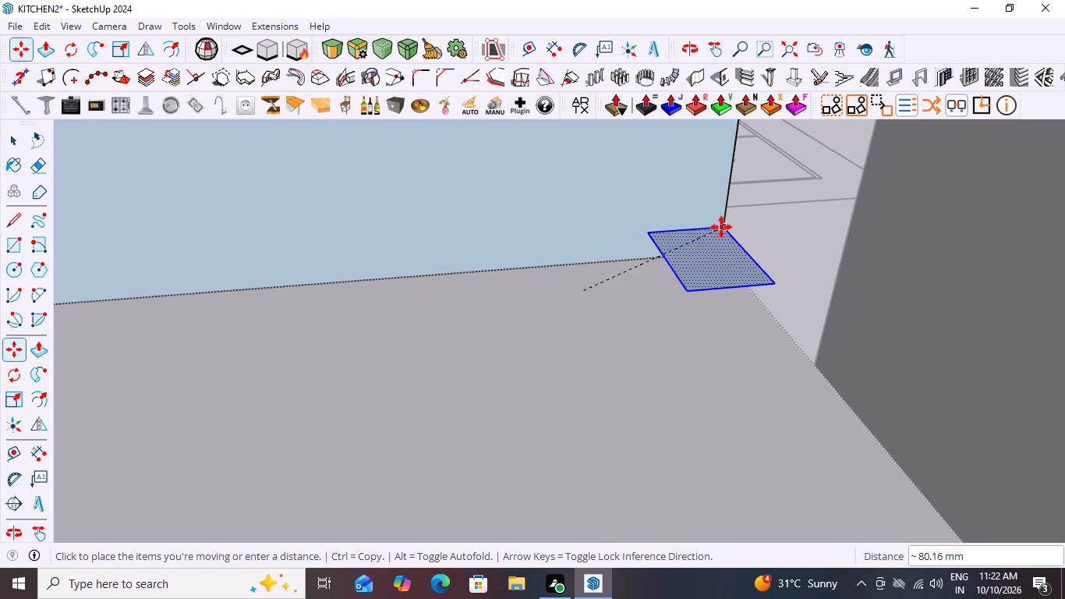
pyautogui.scroll(6, 721, 227)
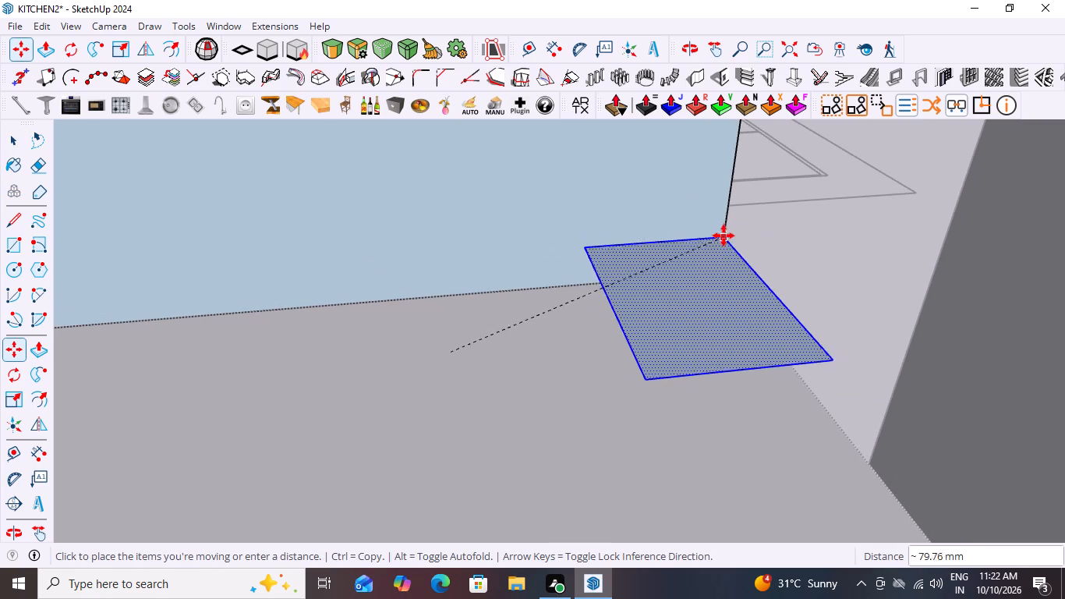
pyautogui.moveTo(724, 232); pyautogui.dragTo(655, 133, button='middle')
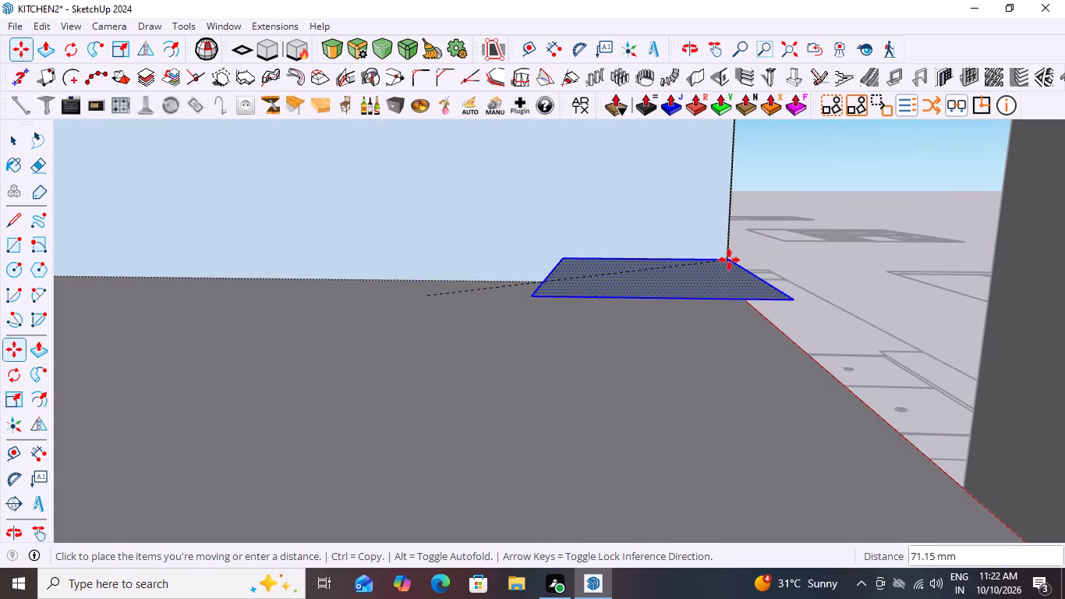
pyautogui.click(727, 259)
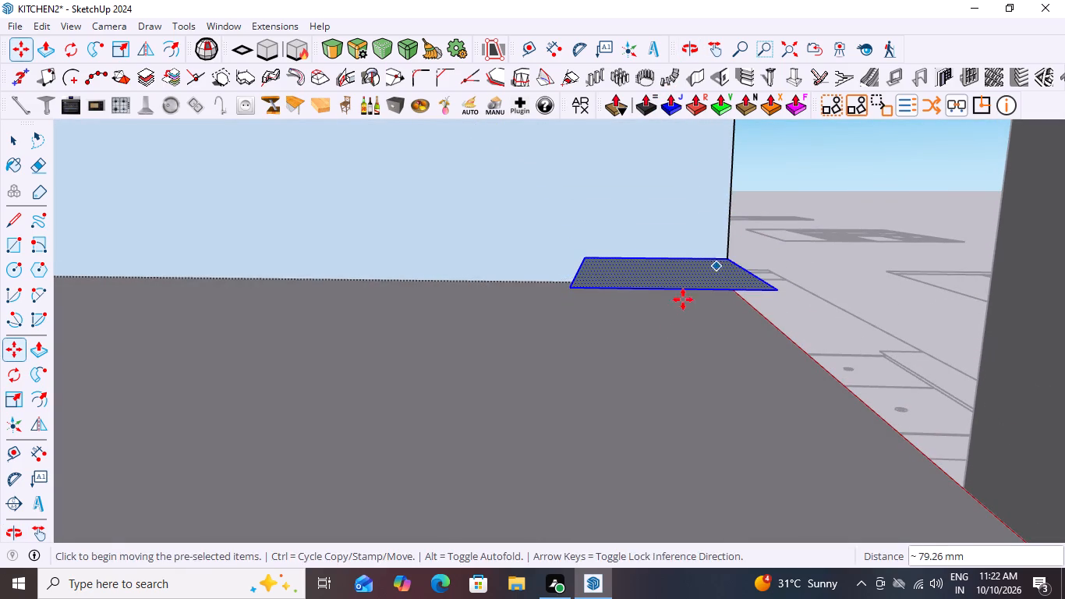
# Close the backsplash group and examine the rectangle's placement at the short backsplash's end from low and from above.
pyautogui.moveTo(681, 327); pyautogui.dragTo(690, 303, button='middle')
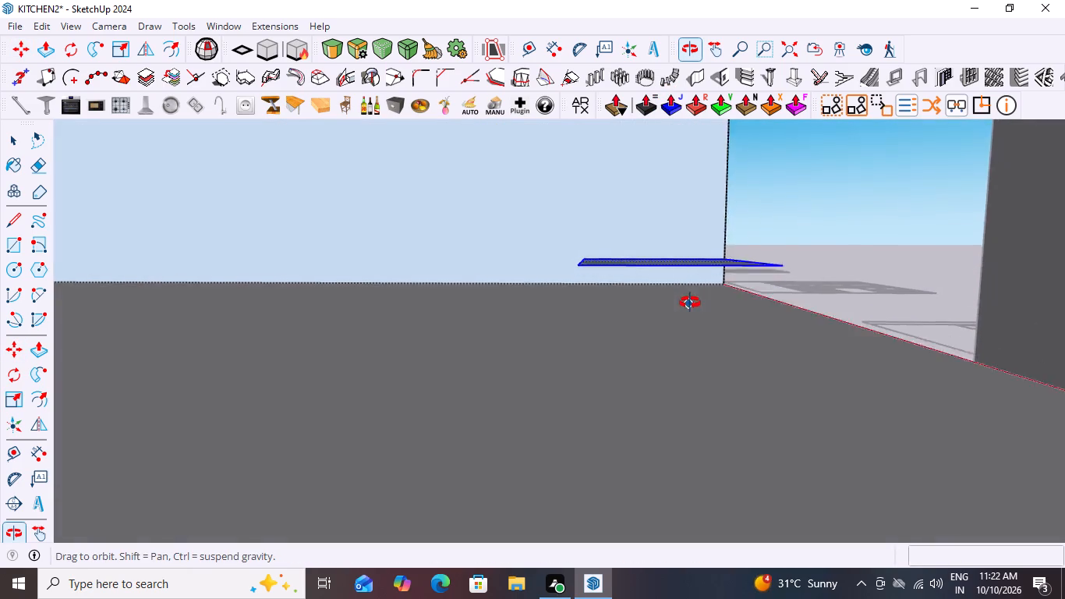
pyautogui.moveTo(690, 303); pyautogui.dragTo(693, 297, button='middle')
pyautogui.scroll(-20, 693, 297)
pyautogui.scroll(-3, 693, 297)
pyautogui.scroll(1, 685, 294)
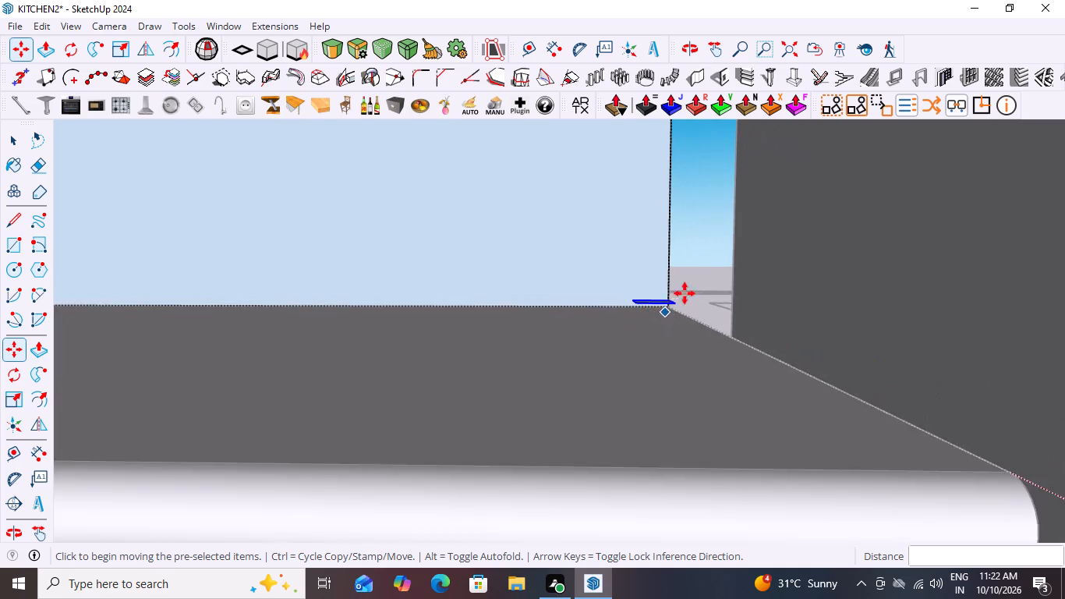
pyautogui.scroll(-14, 685, 293)
pyautogui.press('space')
pyautogui.click(663, 418)
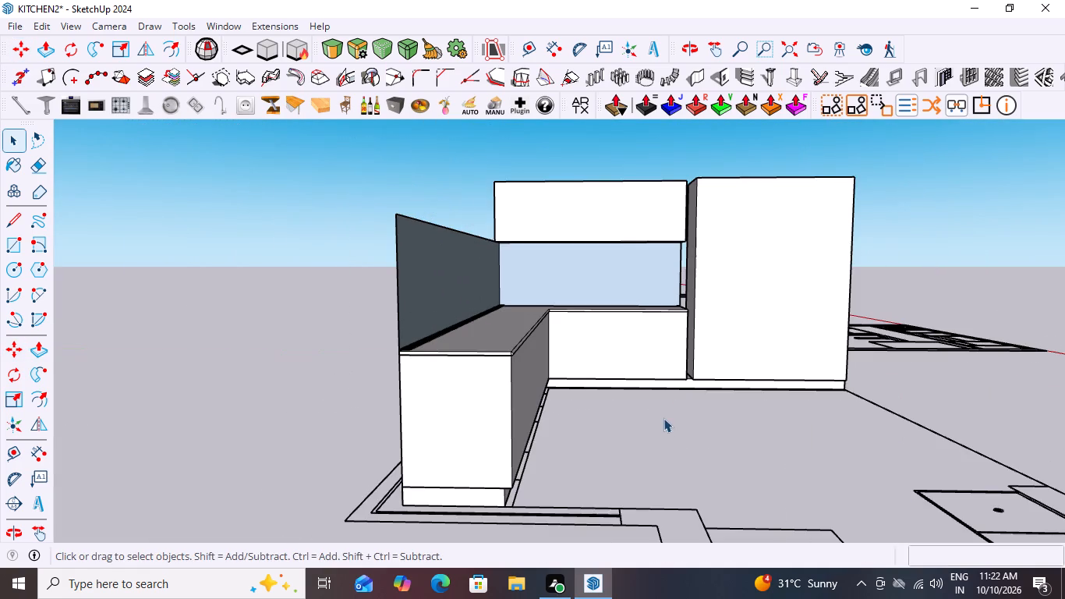
pyautogui.moveTo(674, 306); pyautogui.dragTo(707, 386, button='middle')
pyautogui.middleClick(707, 386)
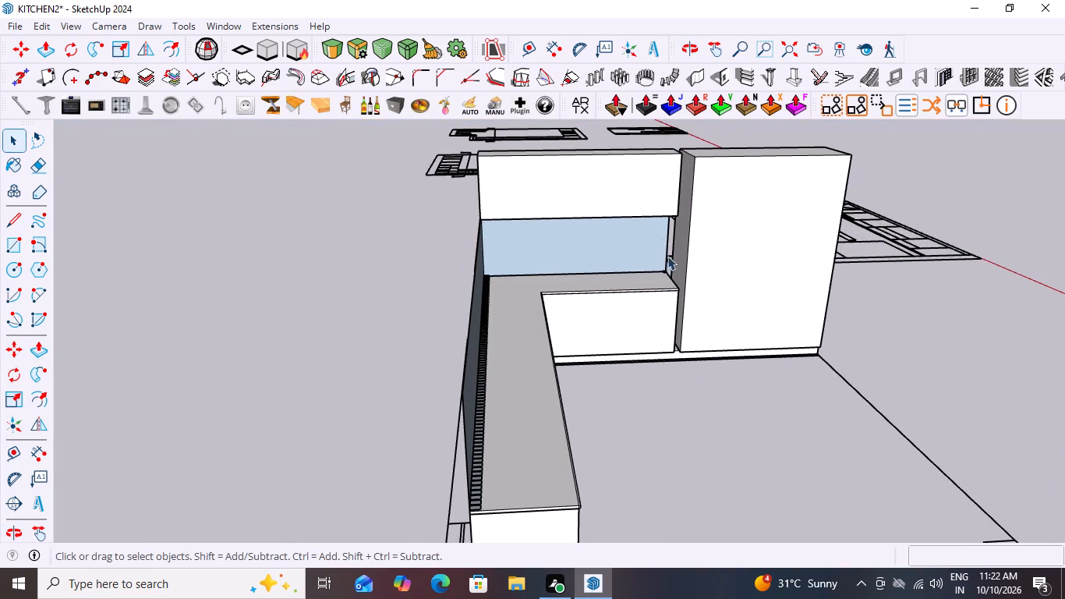
pyautogui.scroll(15, 667, 256)
pyautogui.moveTo(646, 278); pyautogui.dragTo(674, 374, button='middle')
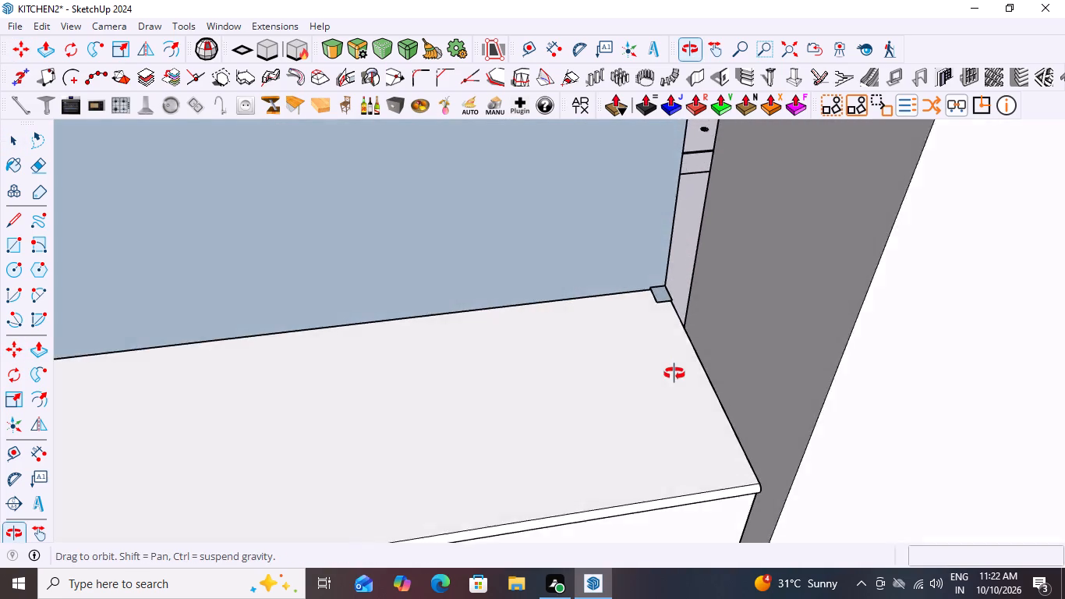
pyautogui.moveTo(674, 374); pyautogui.dragTo(681, 392, button='middle')
pyautogui.scroll(-4, 678, 393)
pyautogui.scroll(9, 656, 314)
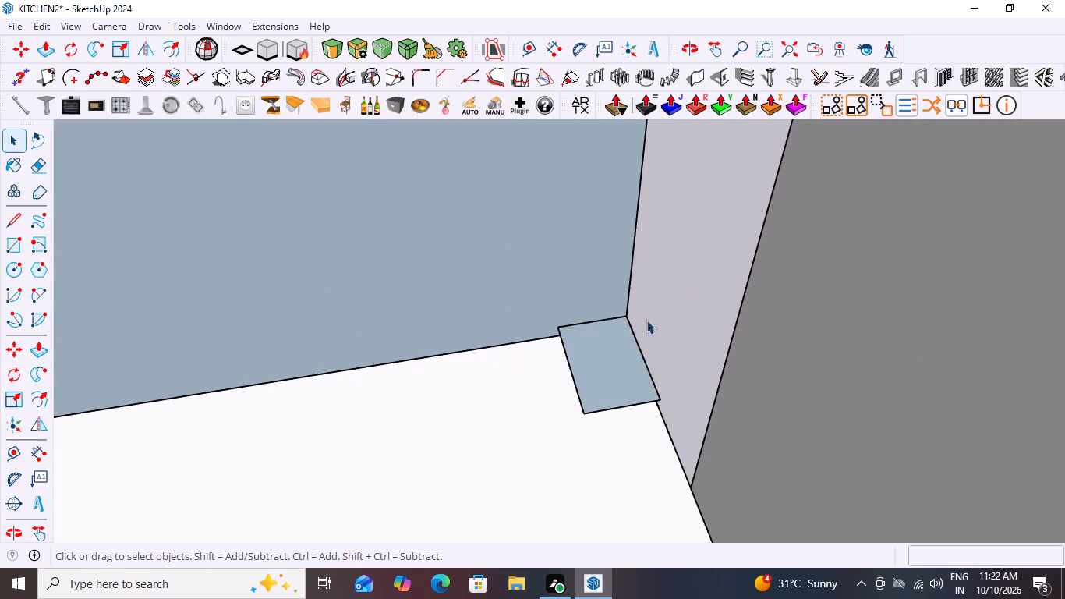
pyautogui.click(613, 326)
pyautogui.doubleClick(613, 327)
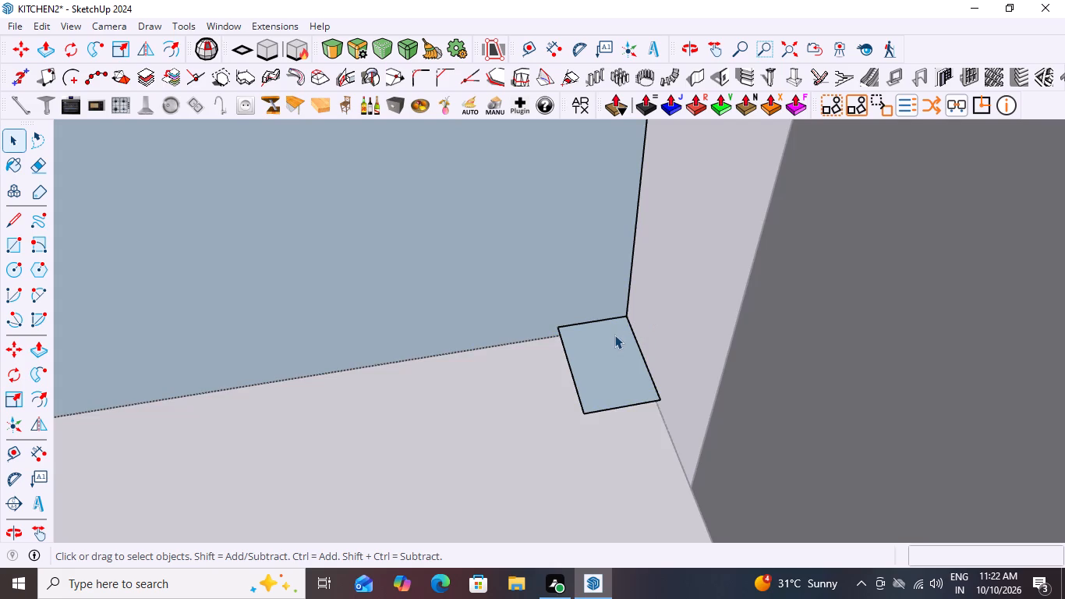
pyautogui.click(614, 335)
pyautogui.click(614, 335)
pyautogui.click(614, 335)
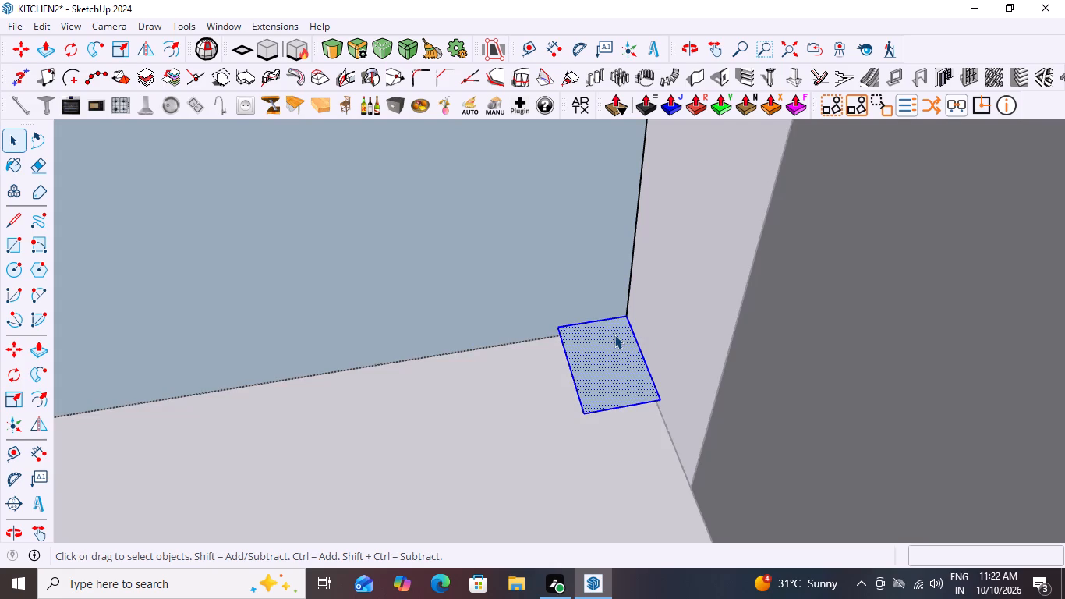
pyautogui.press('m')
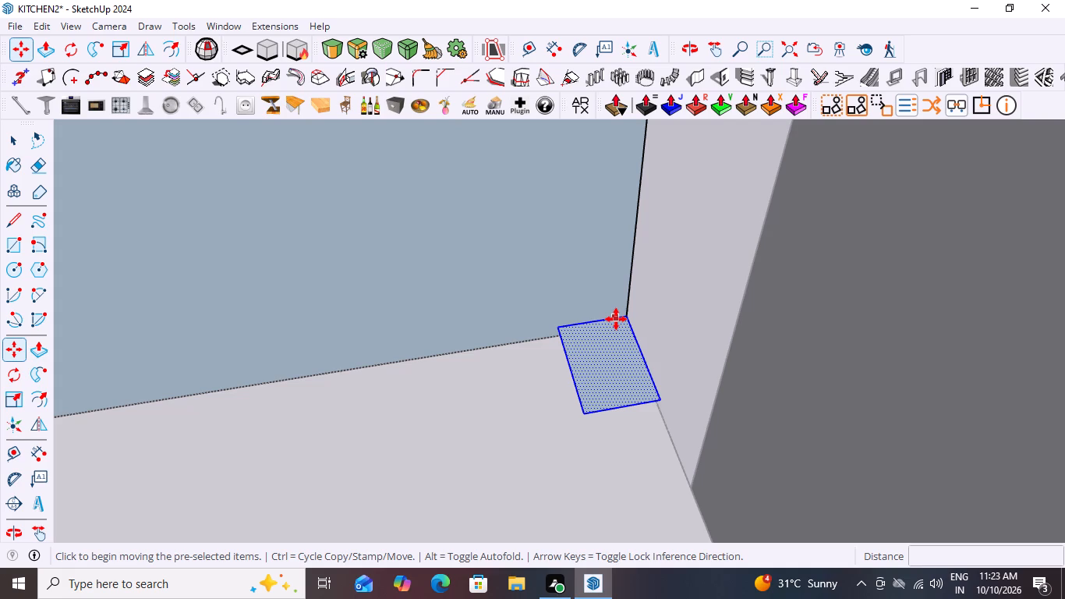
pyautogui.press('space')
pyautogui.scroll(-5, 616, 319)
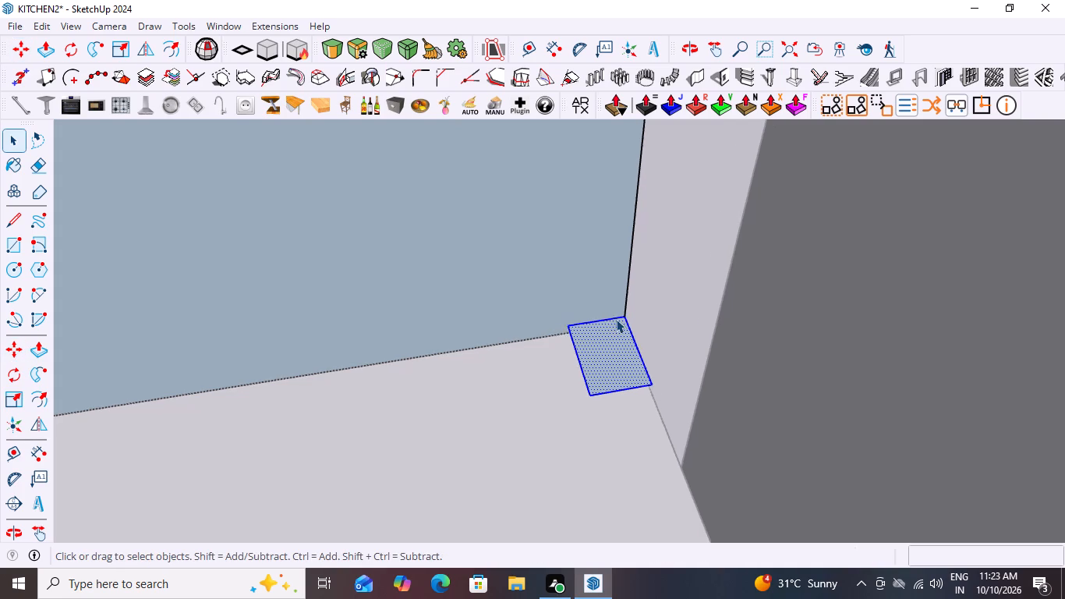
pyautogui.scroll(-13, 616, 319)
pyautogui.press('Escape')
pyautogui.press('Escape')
# Examine the kitchen floor plans and elevation drawings laid out beside the 3D kitchen model.
pyautogui.scroll(-15, 549, 360)
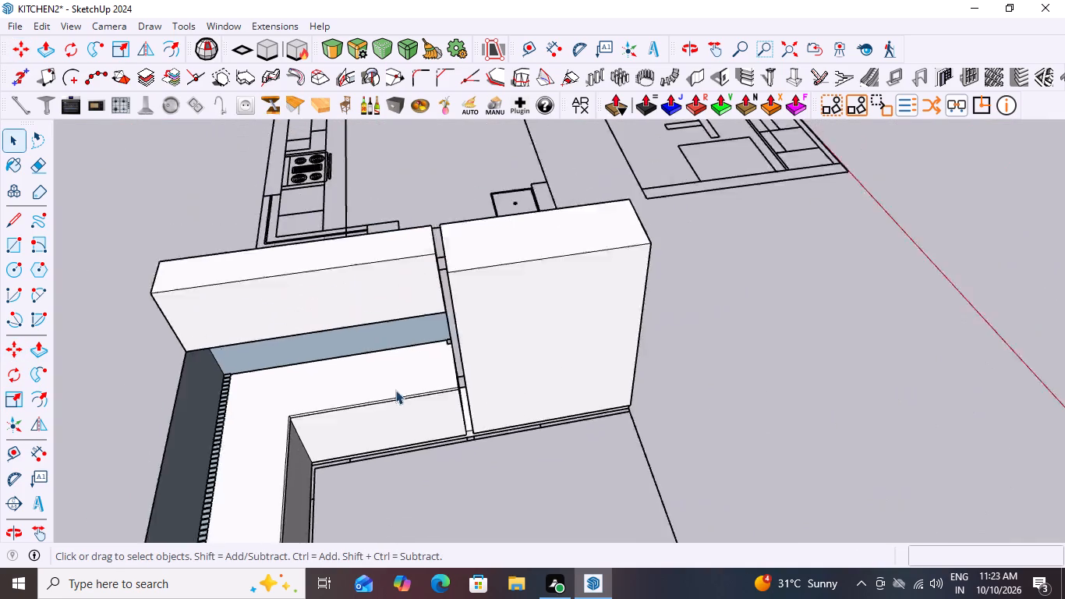
pyautogui.middleClick(392, 385)
pyautogui.scroll(-20, 395, 390)
pyautogui.scroll(-2, 395, 390)
pyautogui.moveTo(839, 426); pyautogui.dragTo(416, 473, button='middle')
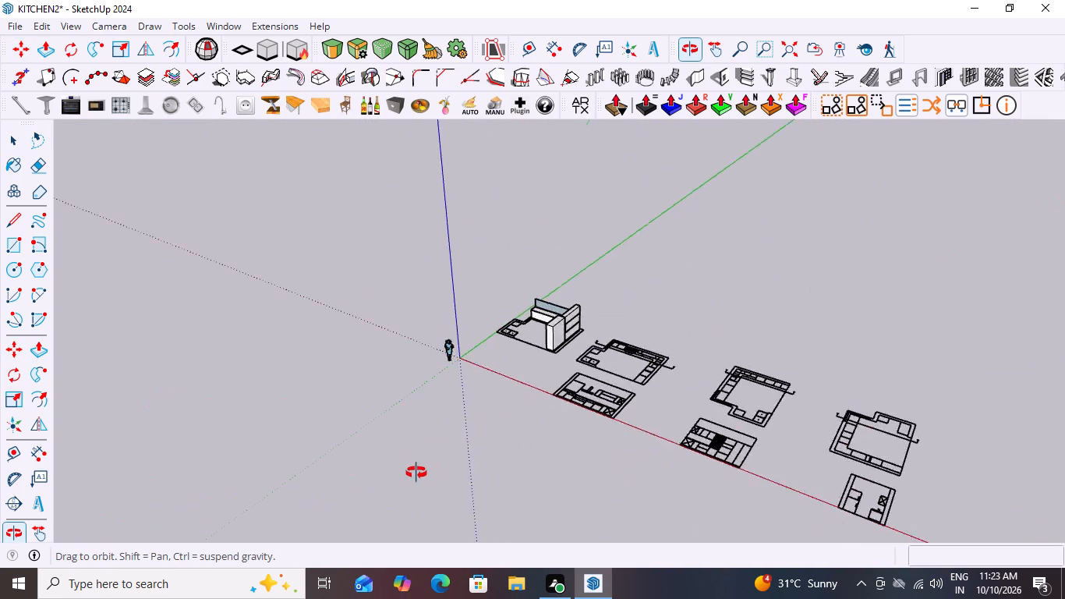
pyautogui.moveTo(416, 473); pyautogui.dragTo(363, 461, button='middle')
pyautogui.scroll(9, 699, 387)
pyautogui.scroll(-4, 734, 334)
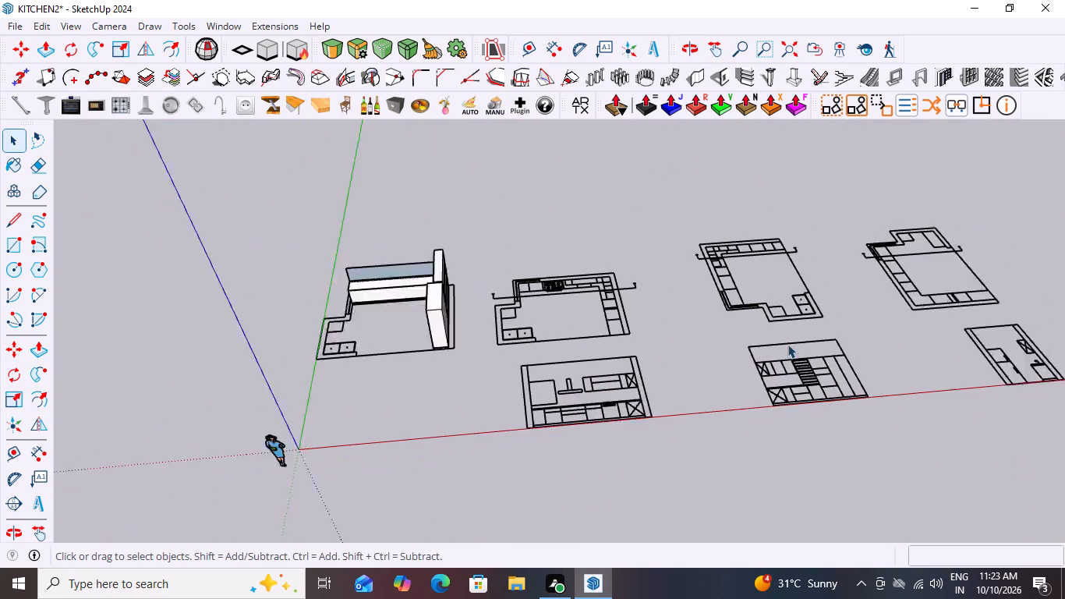
pyautogui.scroll(2, 654, 442)
pyautogui.scroll(3, 552, 456)
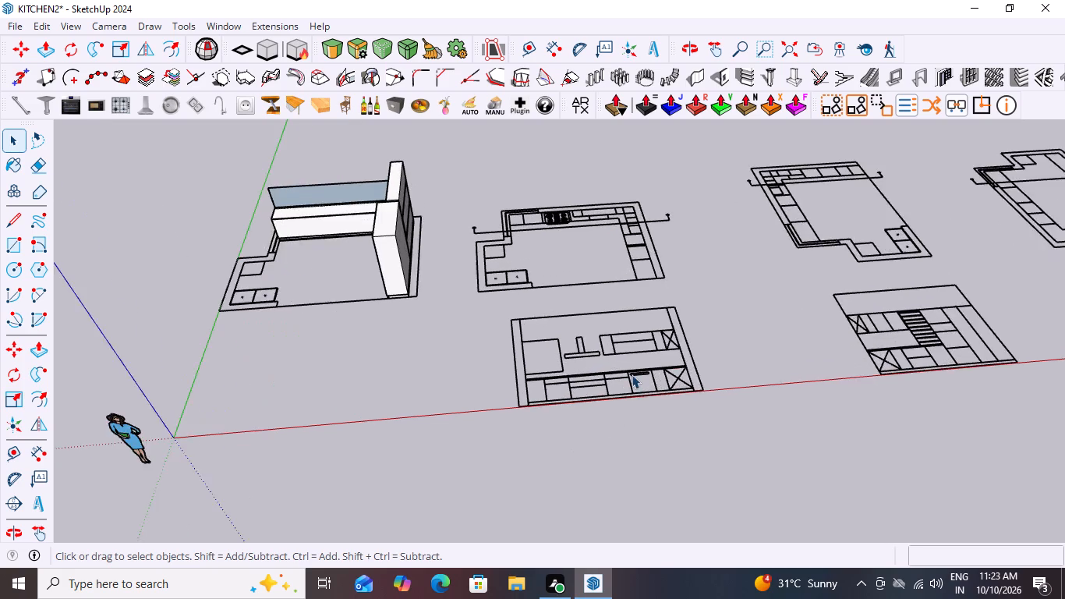
pyautogui.scroll(3, 632, 374)
pyautogui.scroll(-8, 514, 385)
pyautogui.scroll(6, 876, 338)
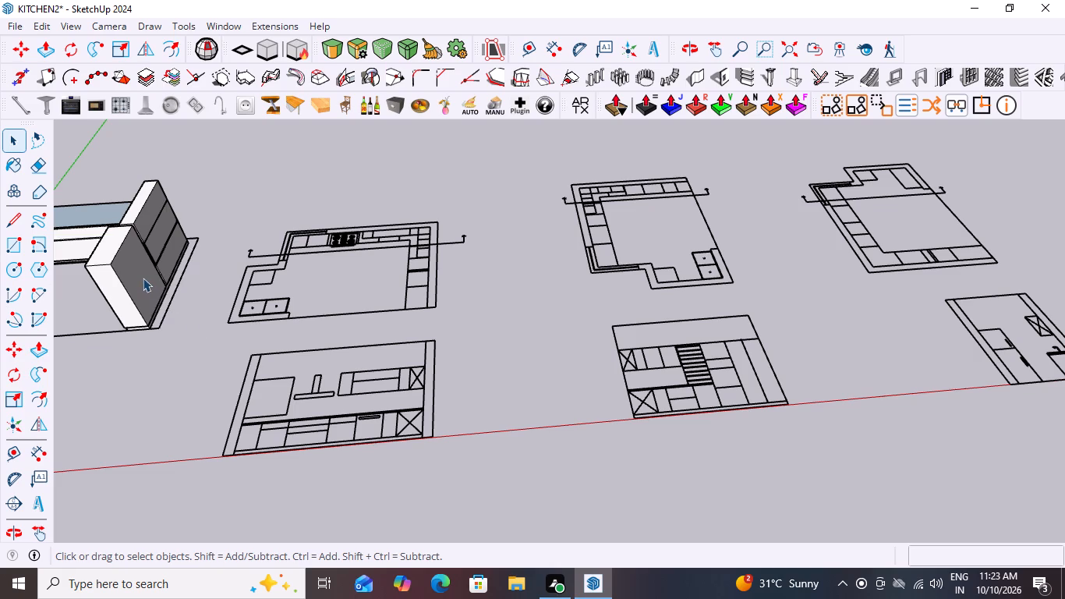
pyautogui.scroll(-3, 794, 266)
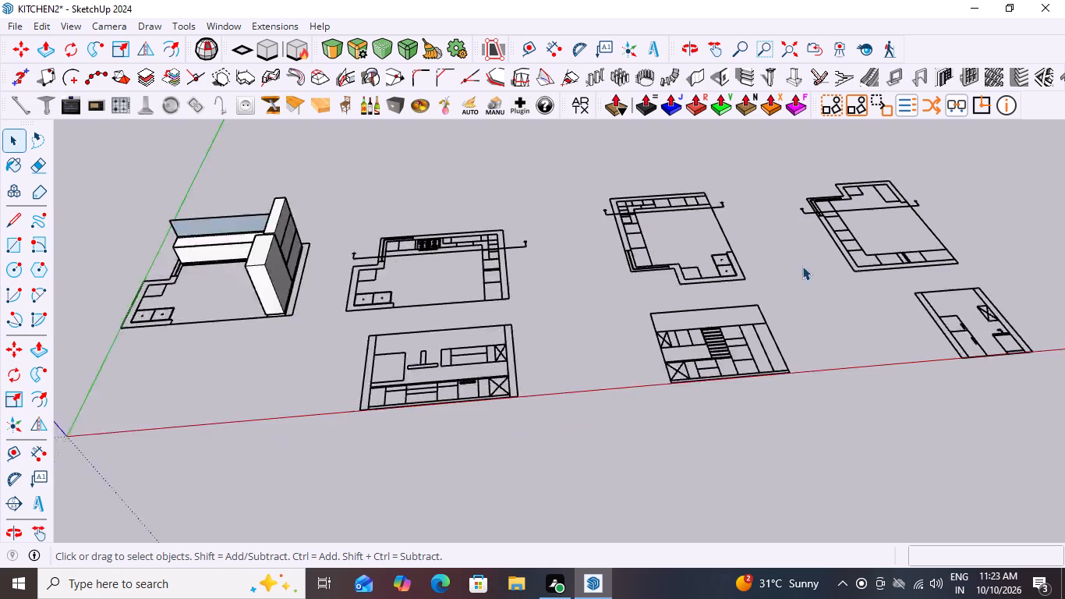
pyautogui.scroll(-5, 802, 266)
pyautogui.scroll(8, 588, 369)
pyautogui.scroll(-9, 614, 331)
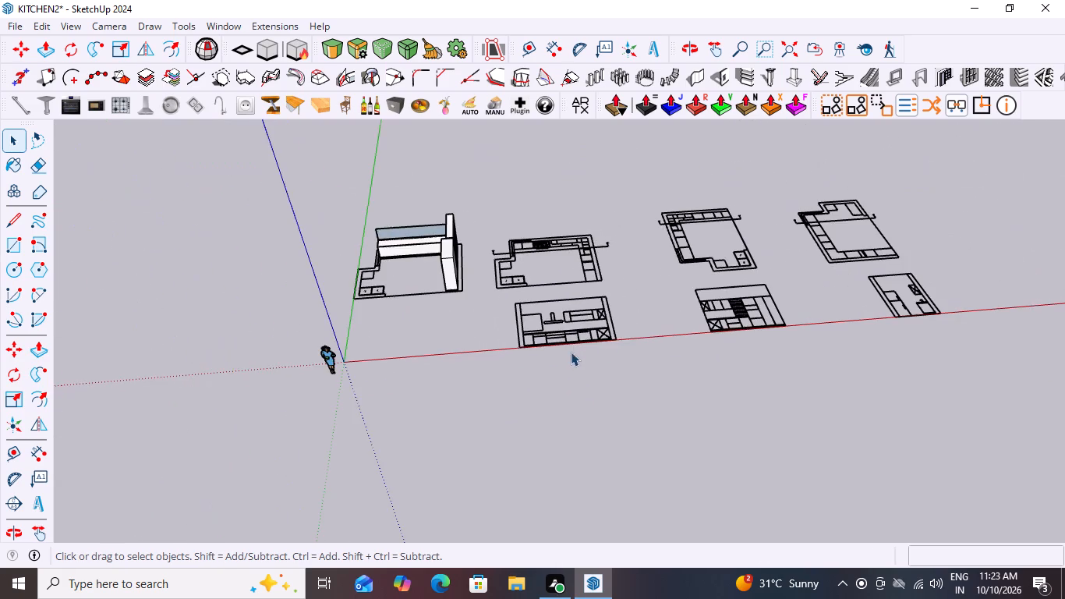
pyautogui.scroll(4, 837, 287)
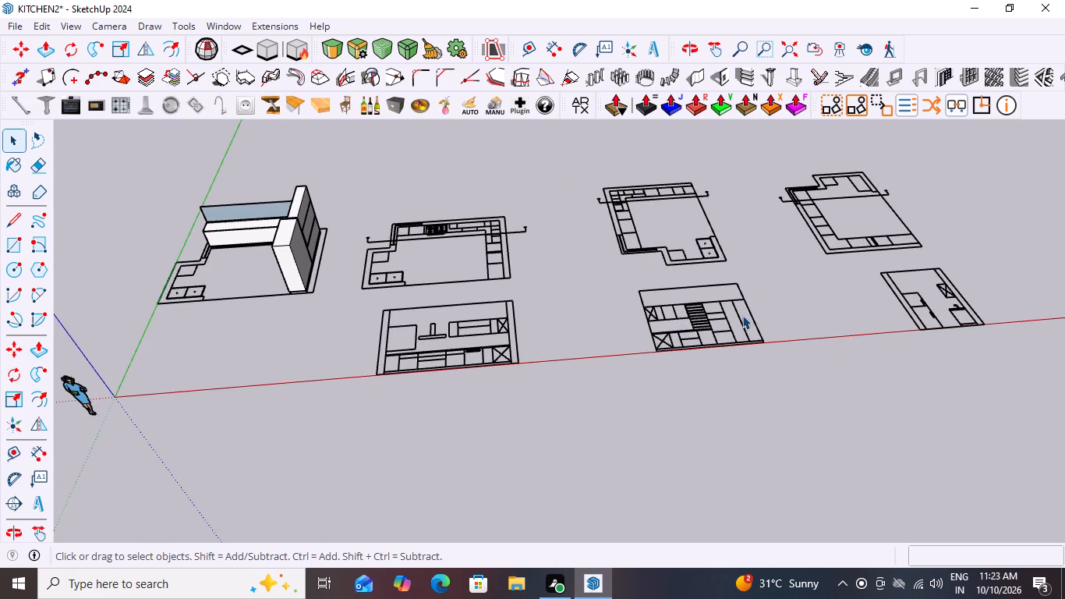
pyautogui.scroll(-2, 301, 296)
pyautogui.scroll(-2, 359, 332)
pyautogui.scroll(3, 624, 259)
pyautogui.moveTo(521, 381); pyautogui.dragTo(559, 403, button='middle')
pyautogui.scroll(1, 571, 432)
pyautogui.scroll(4, 584, 357)
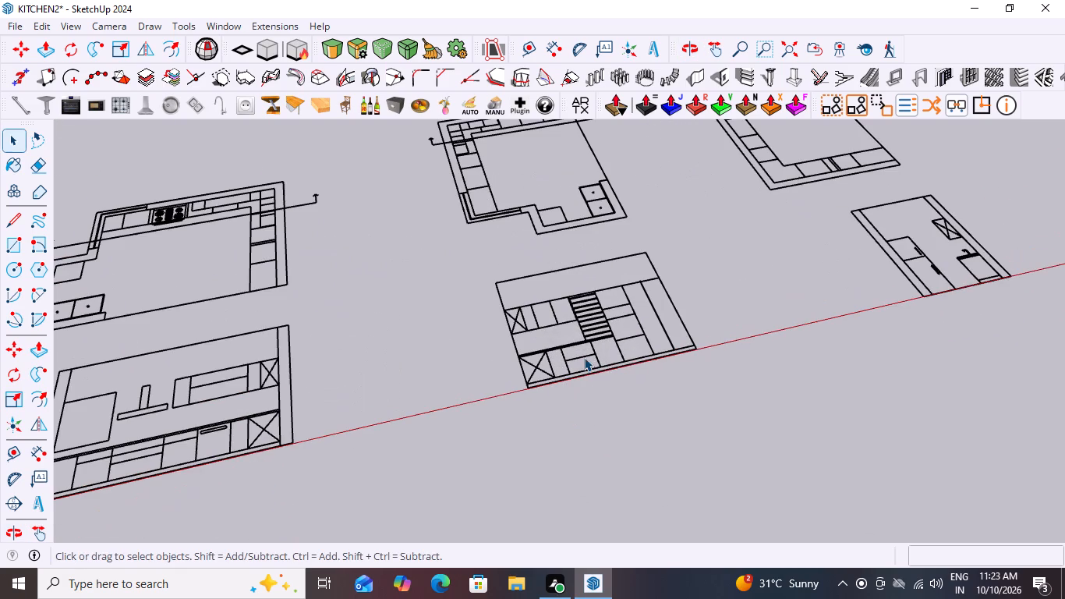
pyautogui.scroll(-7, 650, 289)
pyautogui.scroll(2, 637, 310)
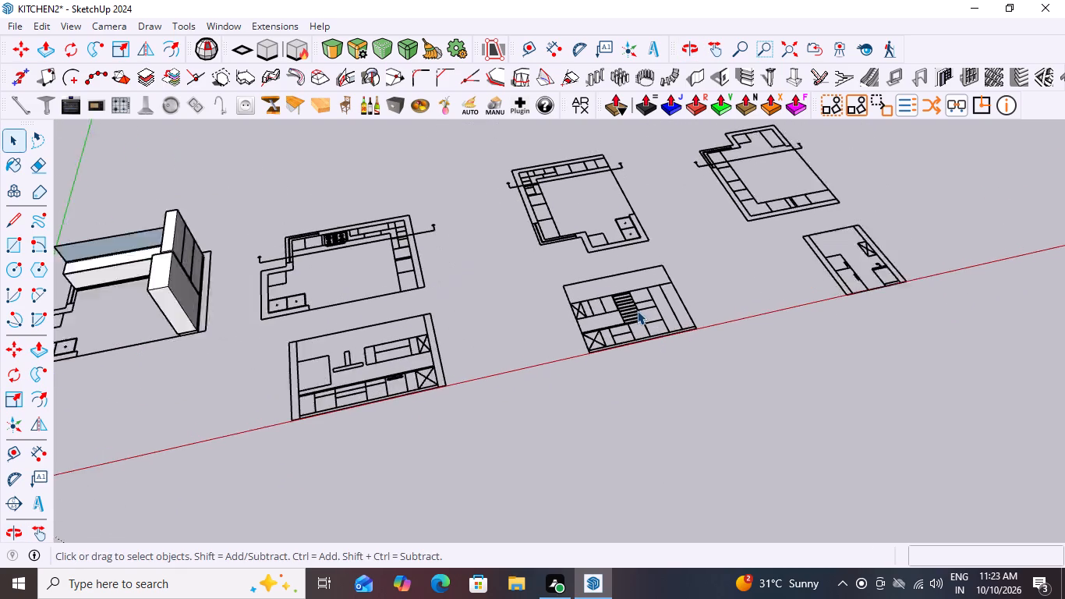
pyautogui.scroll(1, 637, 310)
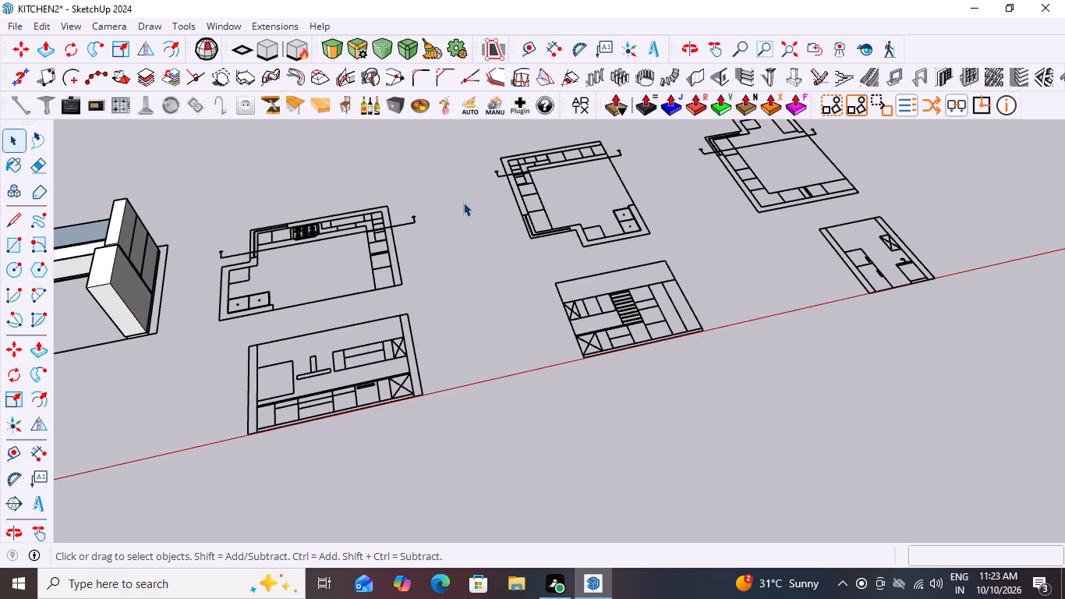
pyautogui.scroll(-7, 540, 205)
pyautogui.scroll(7, 342, 260)
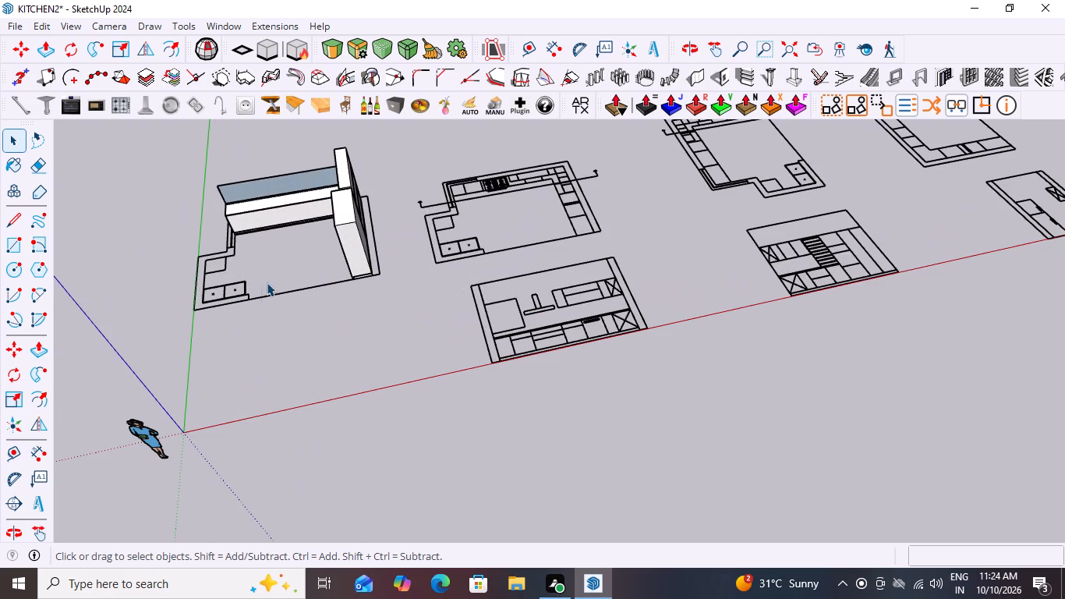
pyautogui.moveTo(318, 321); pyautogui.dragTo(285, 270, button='middle')
pyautogui.scroll(2, 377, 264)
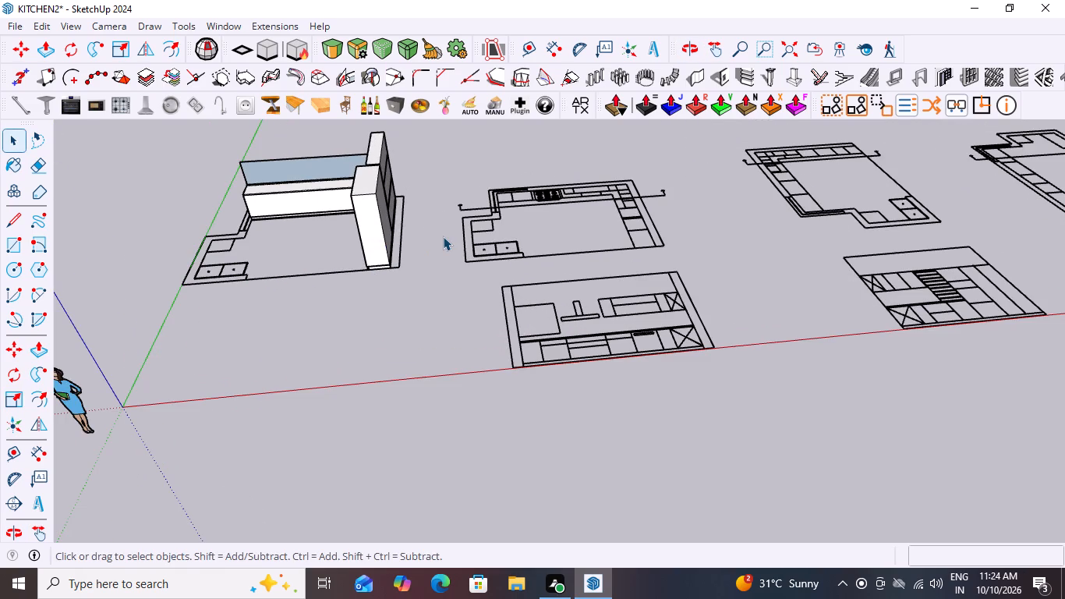
pyautogui.scroll(-8, 471, 257)
pyautogui.moveTo(664, 247); pyautogui.dragTo(635, 370, button='middle')
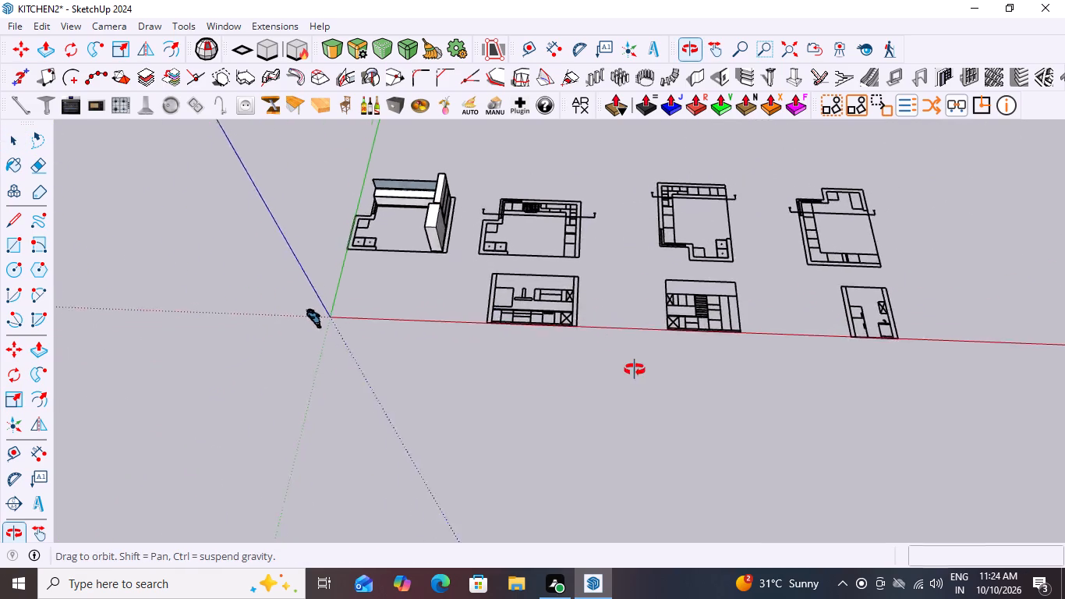
pyautogui.moveTo(635, 370); pyautogui.dragTo(646, 377, button='middle')
pyautogui.scroll(4, 529, 217)
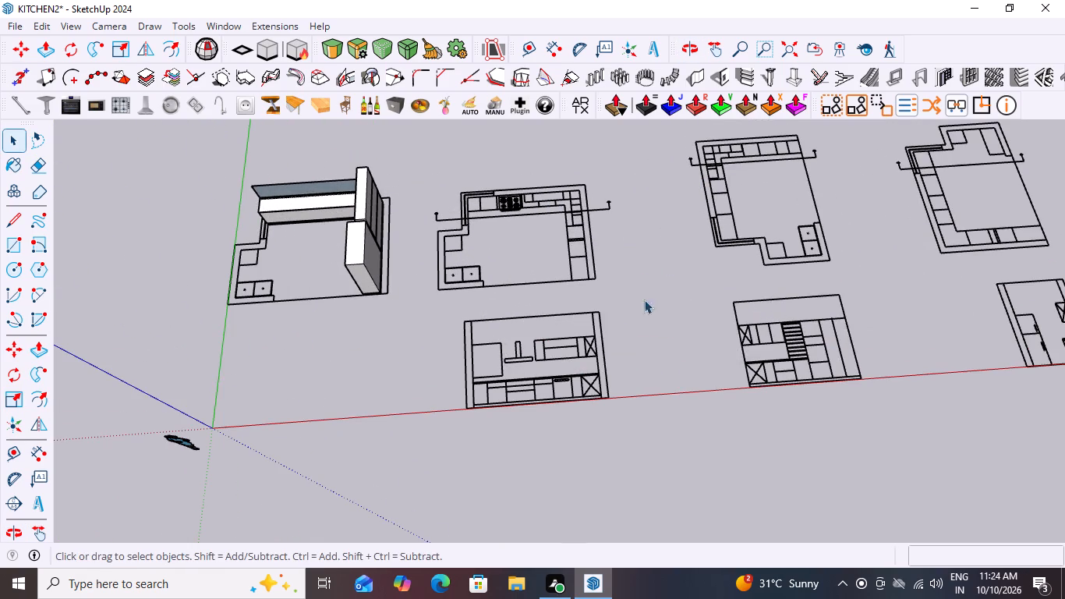
pyautogui.scroll(-5, 724, 276)
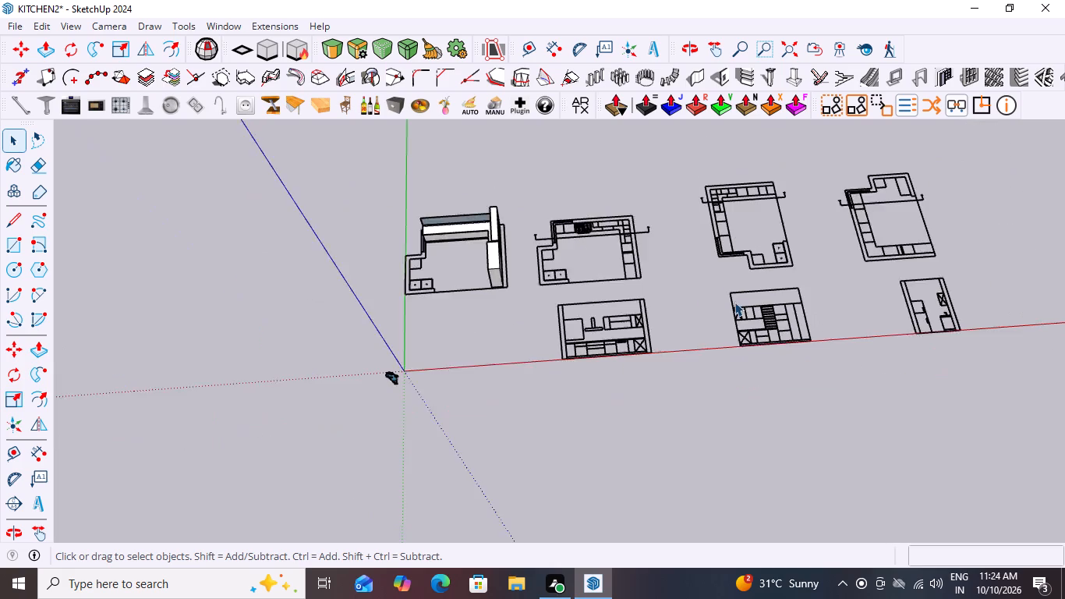
pyautogui.scroll(-4, 734, 302)
pyautogui.scroll(3, 508, 438)
pyautogui.scroll(-4, 598, 368)
pyautogui.scroll(3, 539, 157)
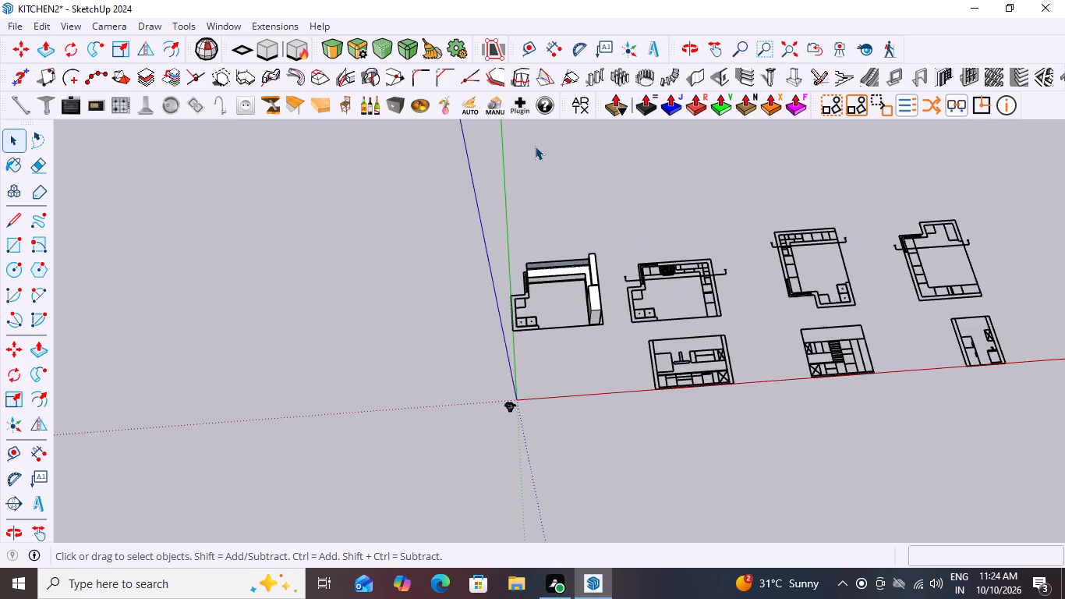
pyautogui.scroll(4, 660, 416)
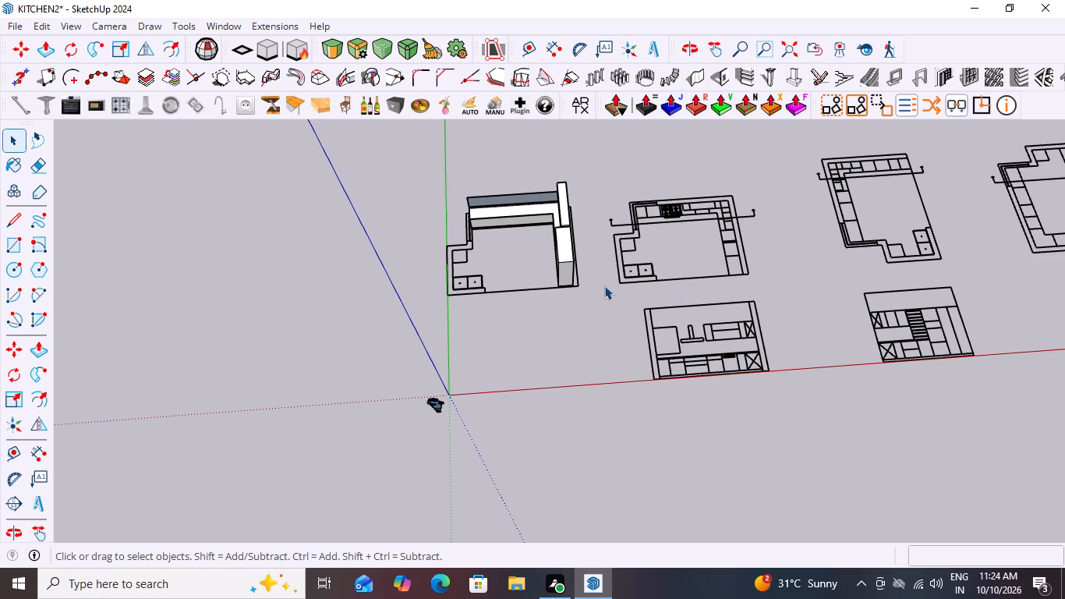
pyautogui.scroll(-4, 602, 264)
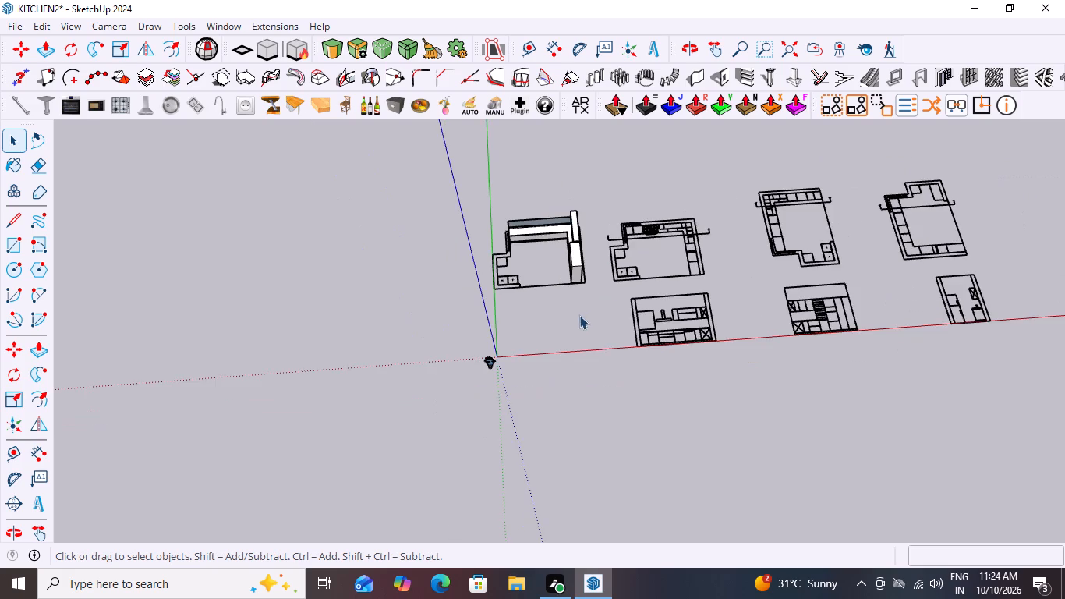
pyautogui.moveTo(618, 261); pyautogui.dragTo(593, 161, button='middle')
pyautogui.scroll(6, 483, 263)
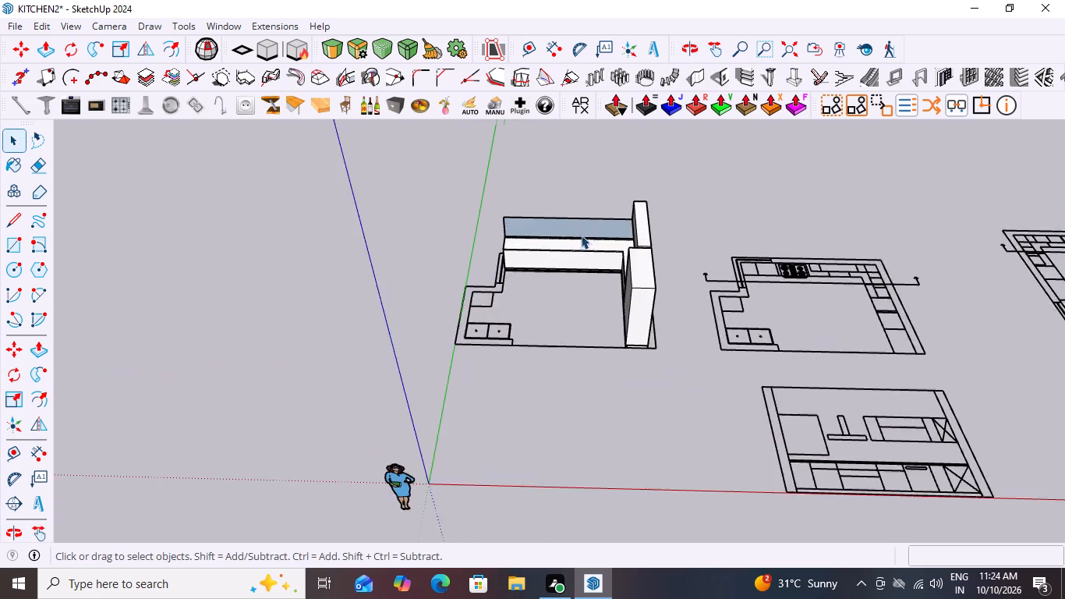
pyautogui.scroll(5, 581, 235)
pyautogui.moveTo(582, 319); pyautogui.dragTo(653, 365, button='middle')
pyautogui.scroll(14, 614, 270)
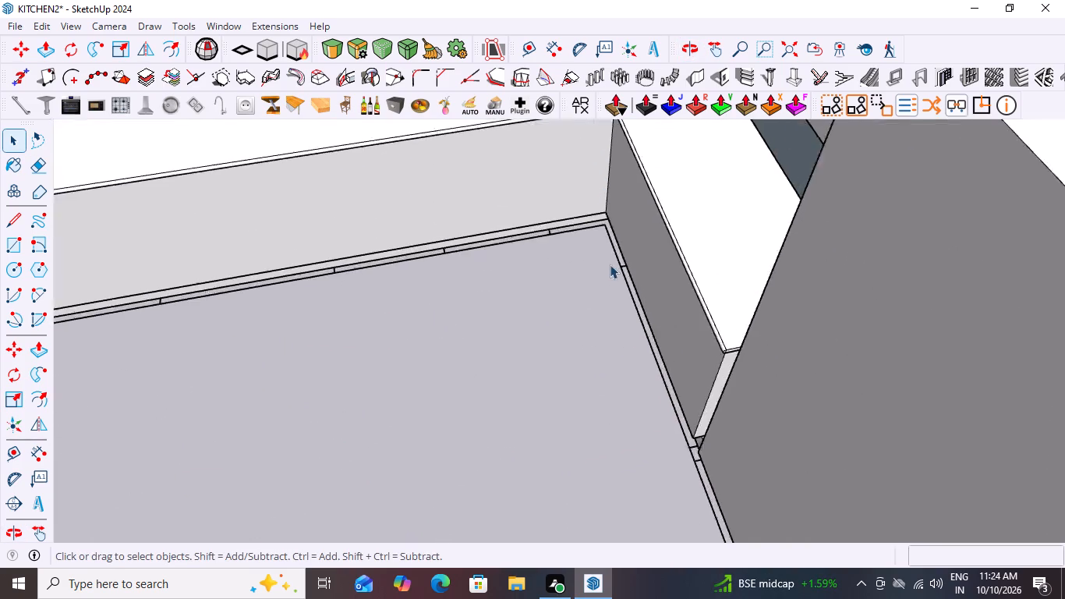
pyautogui.scroll(-15, 560, 264)
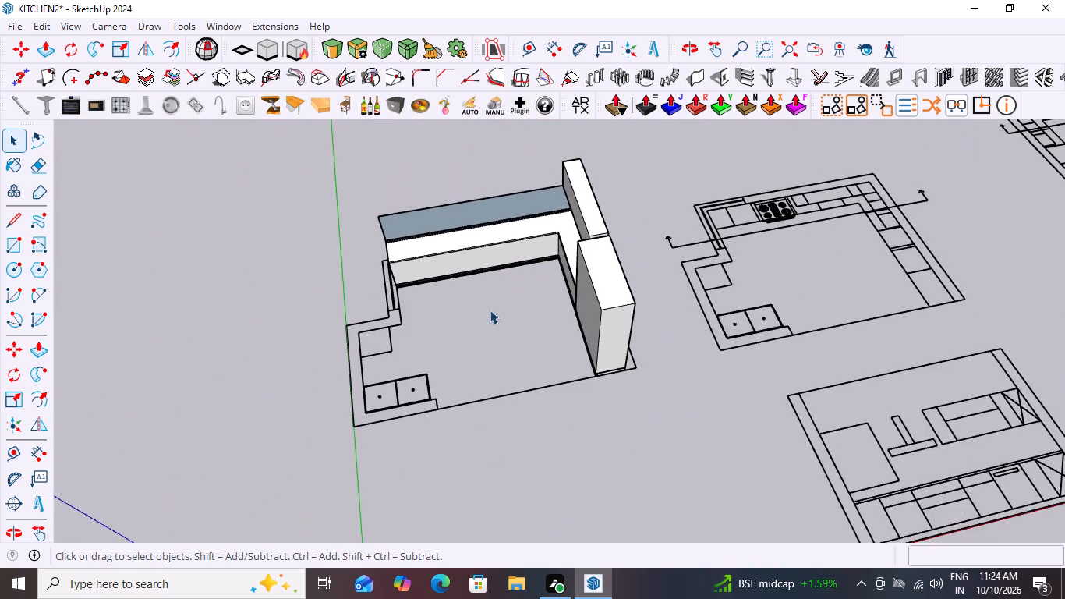
# Open the backsplash group and copy the end rectangle beside the tall unit about 1902.4 mm along the short backsplash to the inside corner.
pyautogui.moveTo(456, 313); pyautogui.dragTo(886, 240, button='middle')
pyautogui.scroll(6, 444, 274)
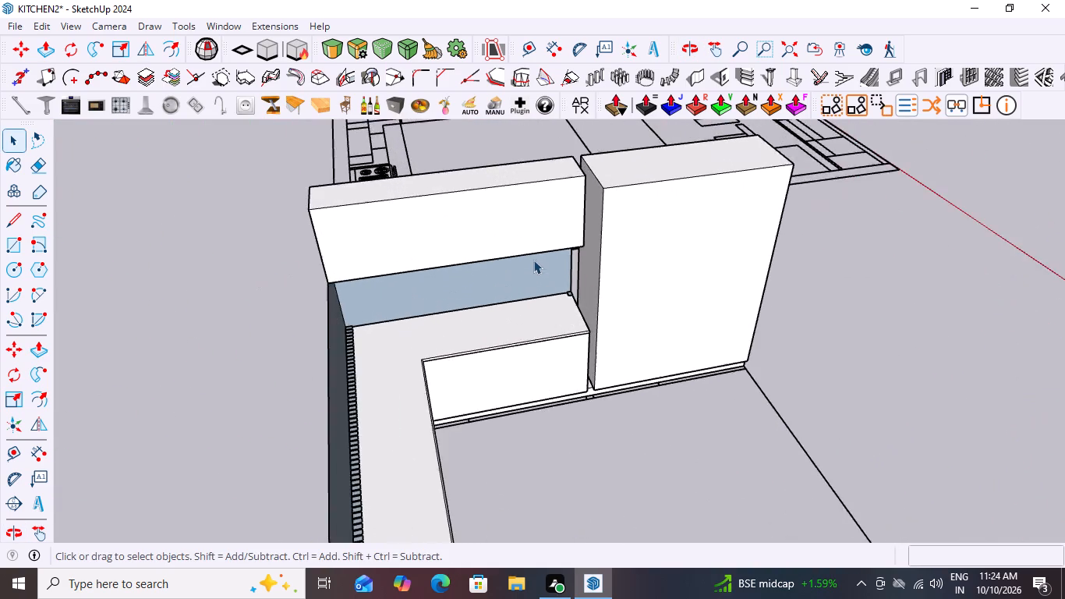
pyautogui.scroll(16, 533, 260)
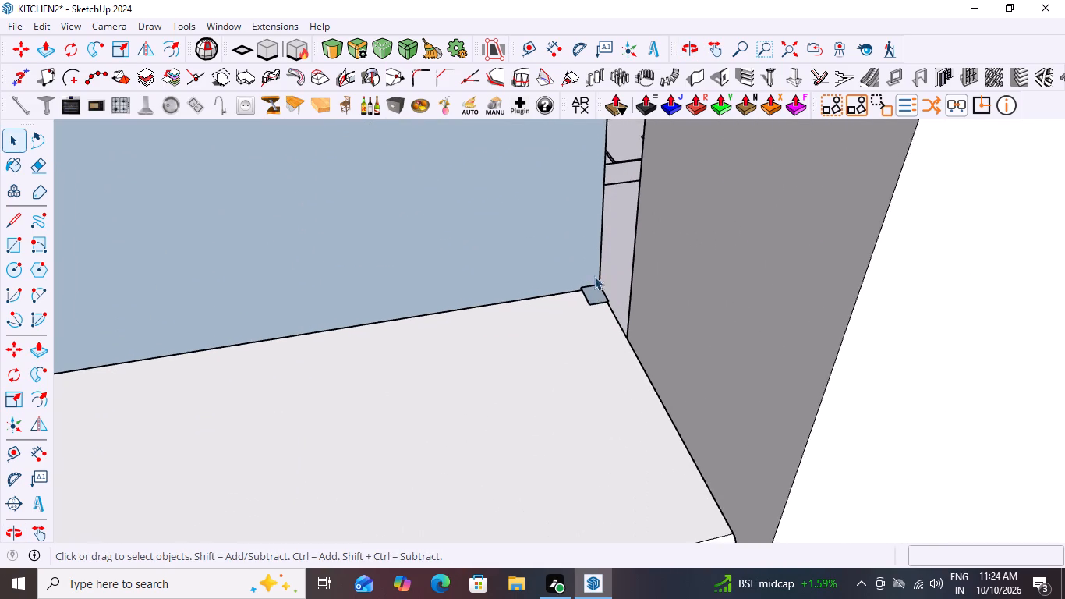
pyautogui.scroll(2, 594, 276)
pyautogui.moveTo(608, 295); pyautogui.dragTo(607, 334, button='middle')
pyautogui.click(581, 303)
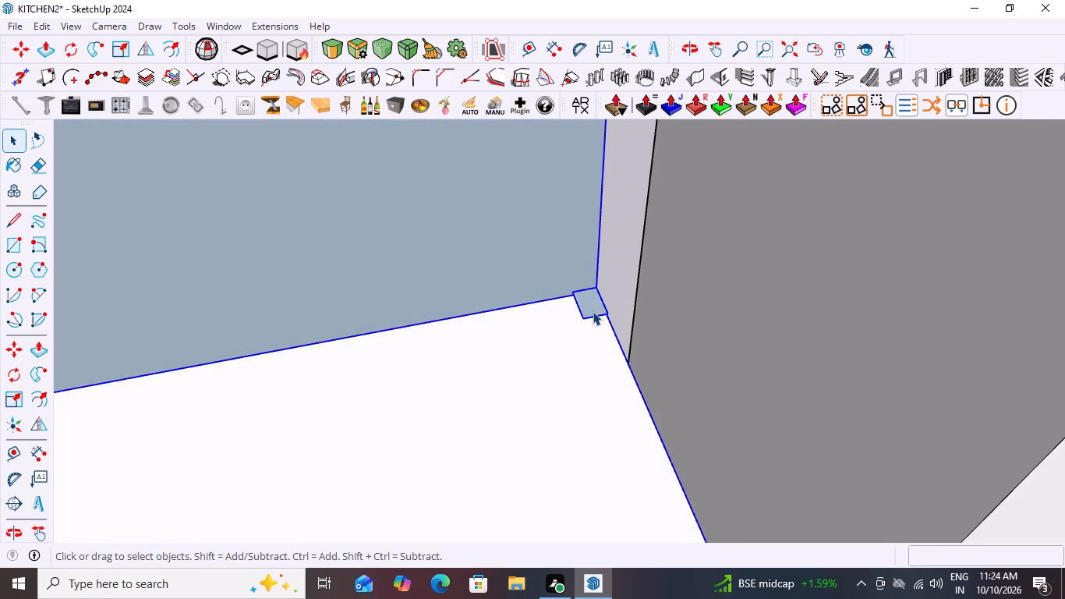
pyautogui.doubleClick(593, 311)
pyautogui.click(596, 306)
pyautogui.doubleClick(586, 307)
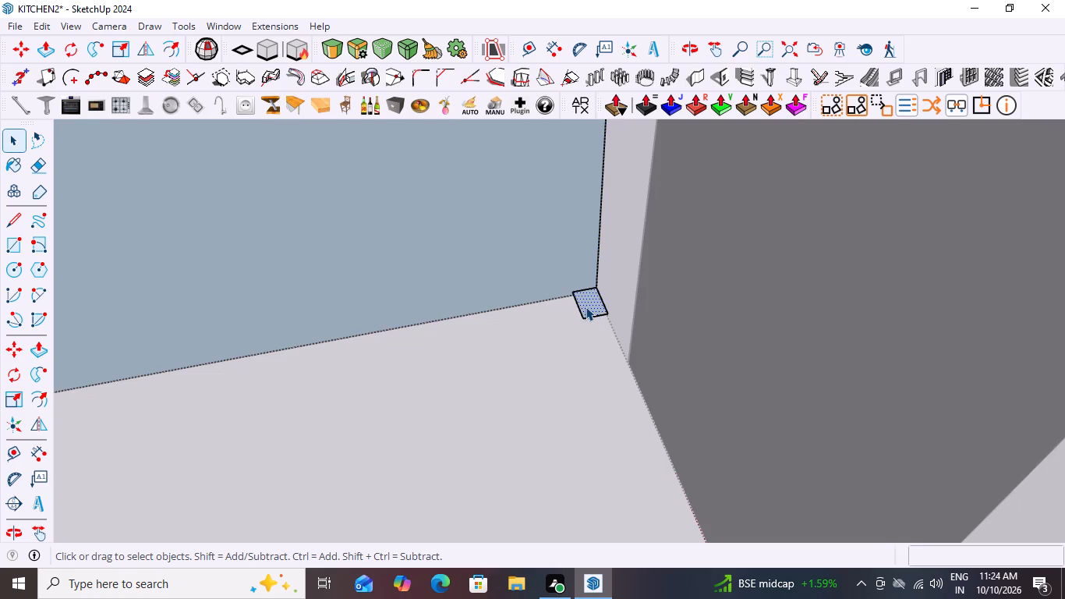
pyautogui.press('m')
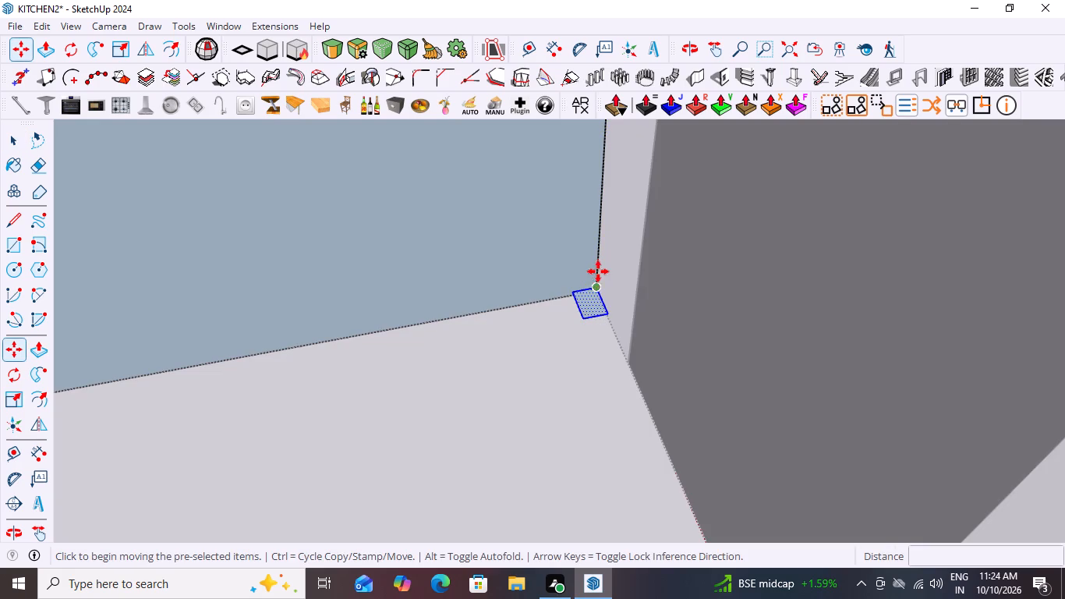
pyautogui.click(597, 287)
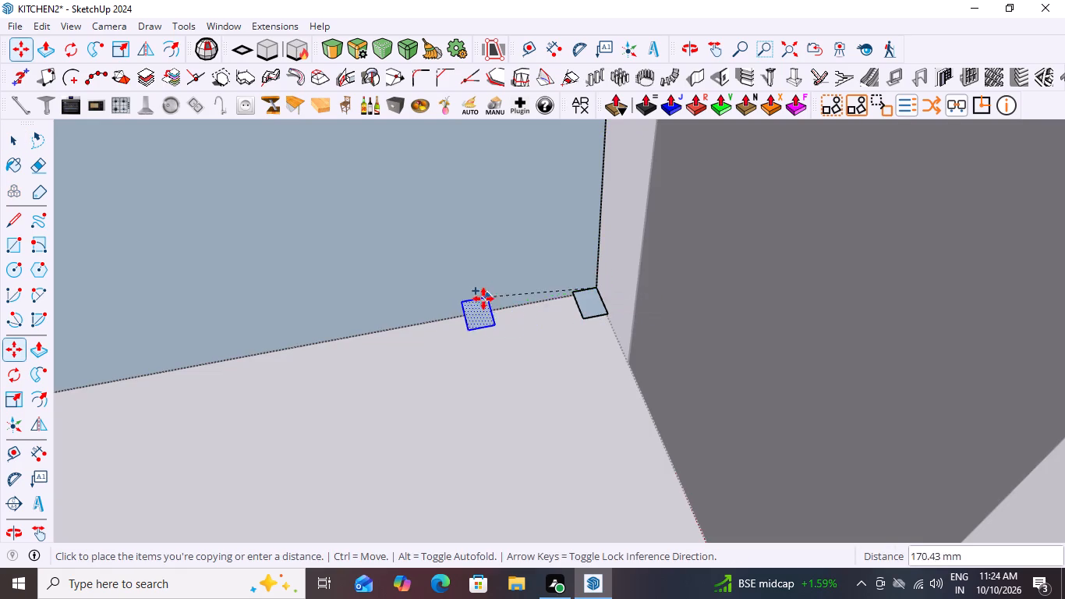
pyautogui.scroll(-14, 511, 294)
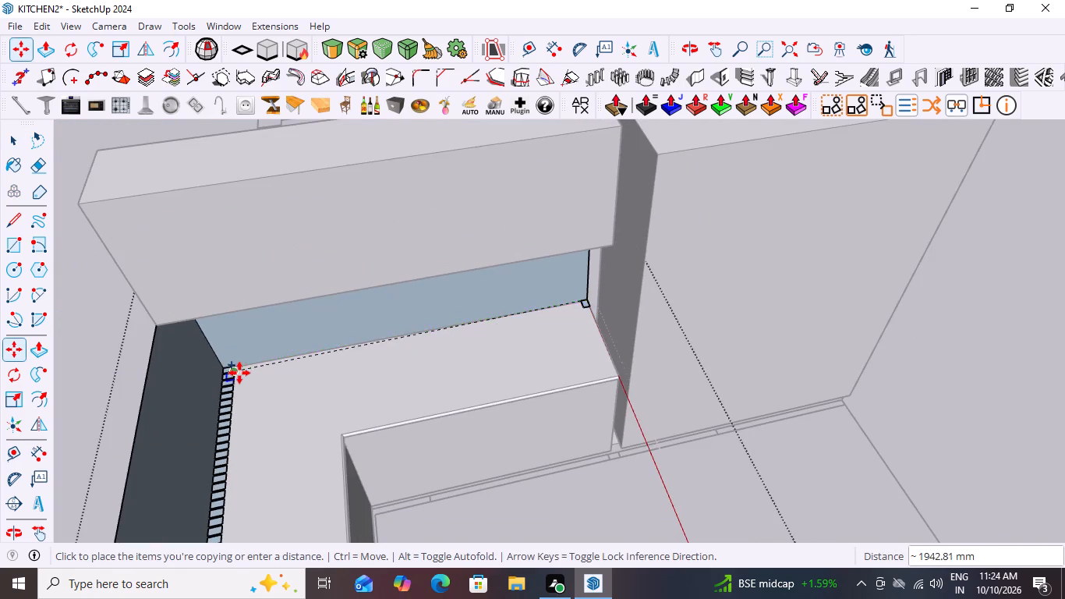
pyautogui.scroll(12, 239, 374)
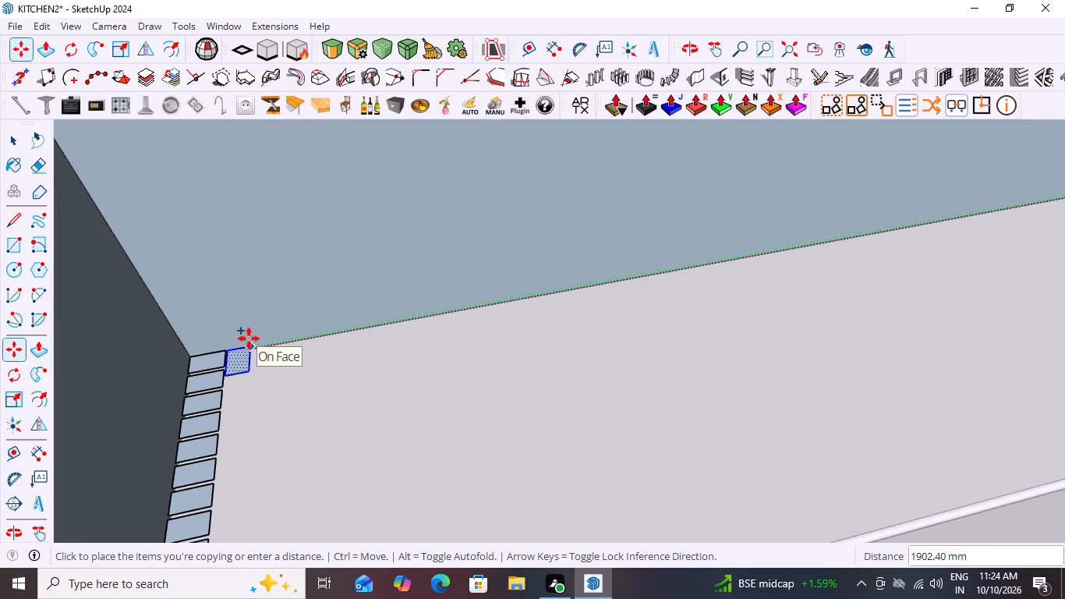
pyautogui.click(249, 338)
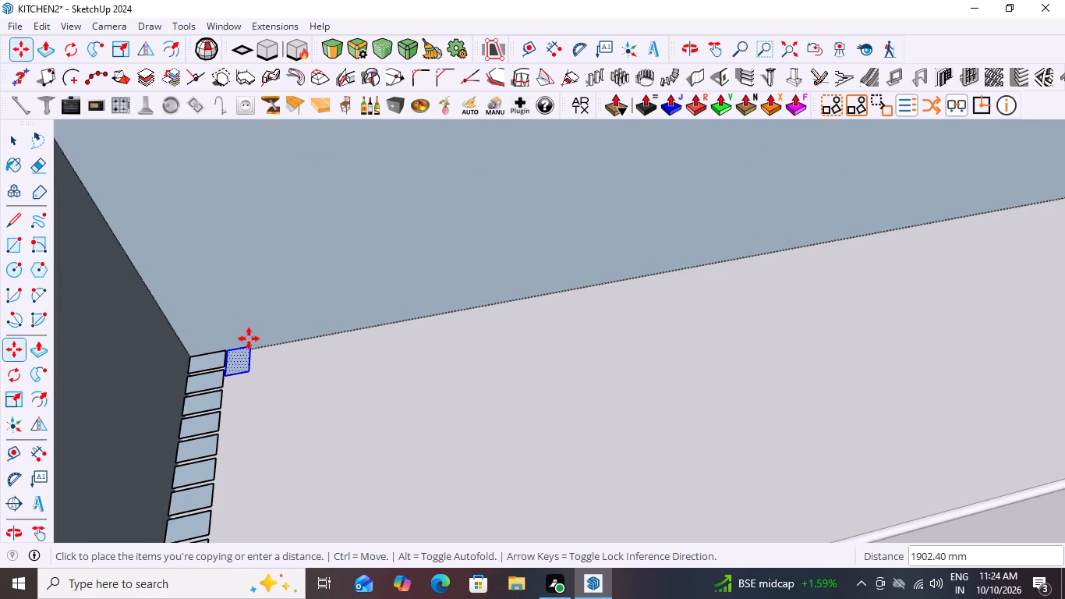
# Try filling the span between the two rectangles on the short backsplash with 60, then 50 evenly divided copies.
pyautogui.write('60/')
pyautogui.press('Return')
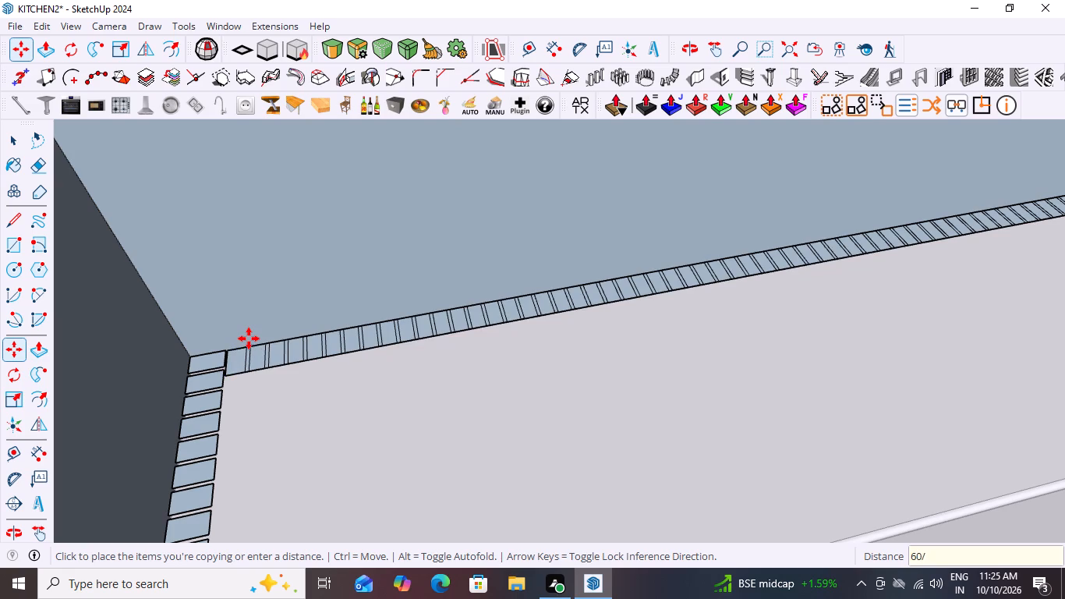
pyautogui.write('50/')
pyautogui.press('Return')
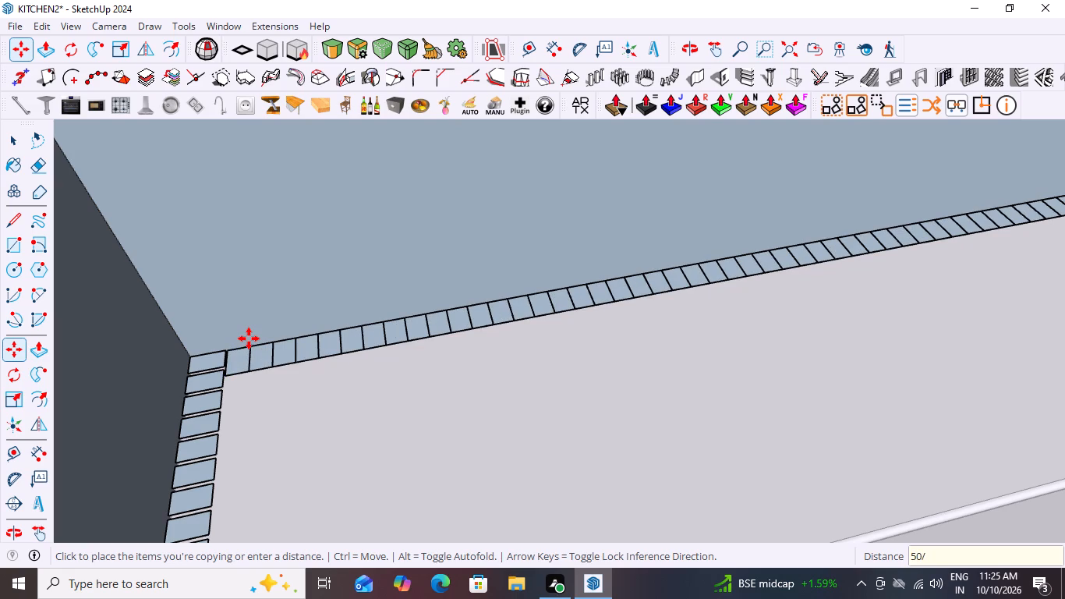
# Divide the copy distance along the short backsplash into 45 equal intervals.
pyautogui.write('45')
pyautogui.press('/')
pyautogui.press('Return')
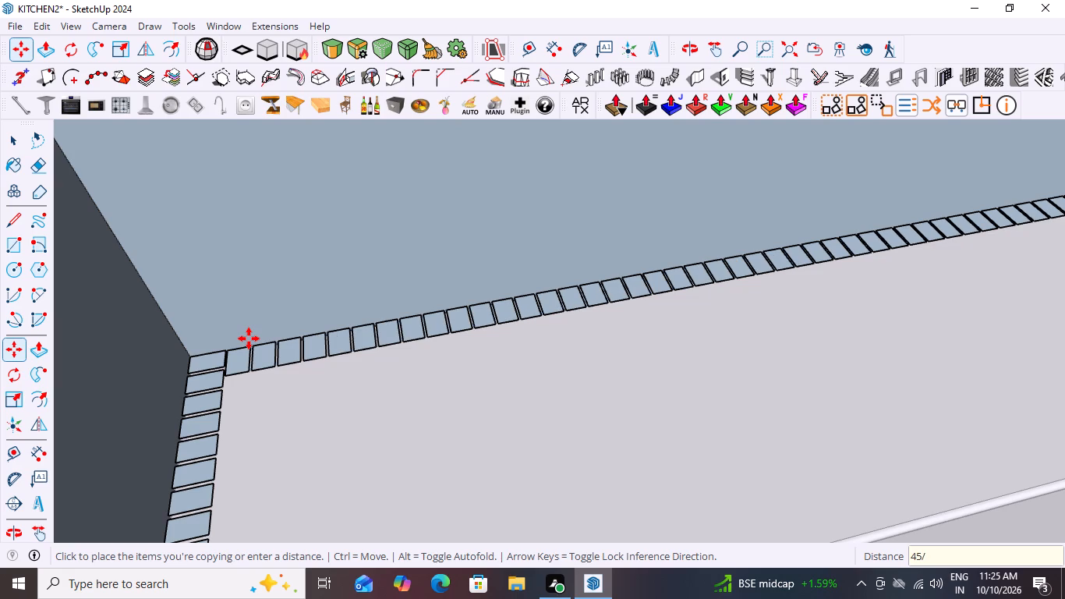
pyautogui.click(249, 338)
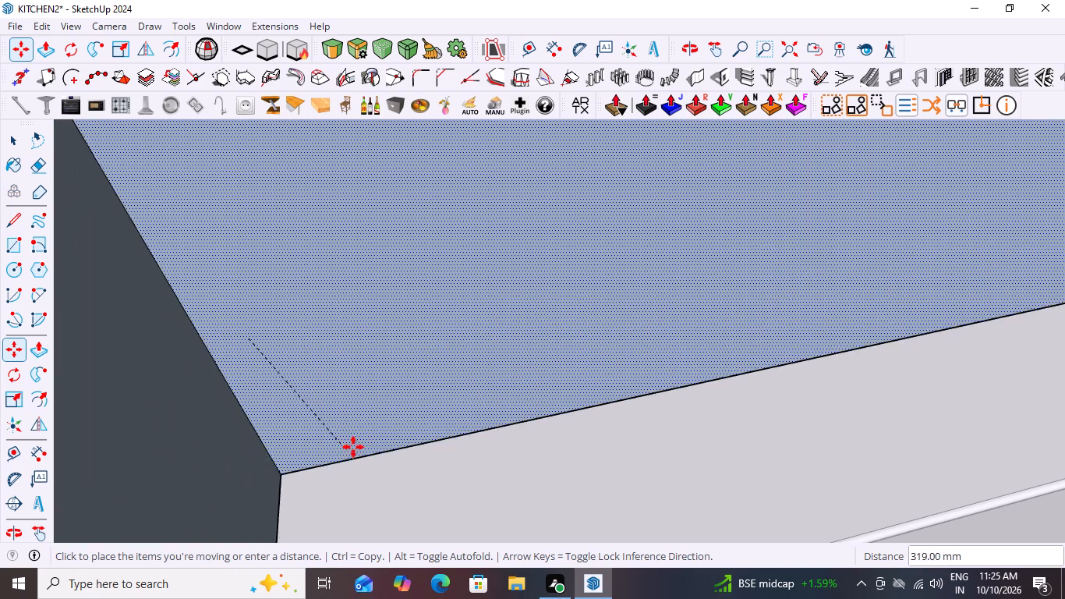
pyautogui.press('Escape')
pyautogui.press('space')
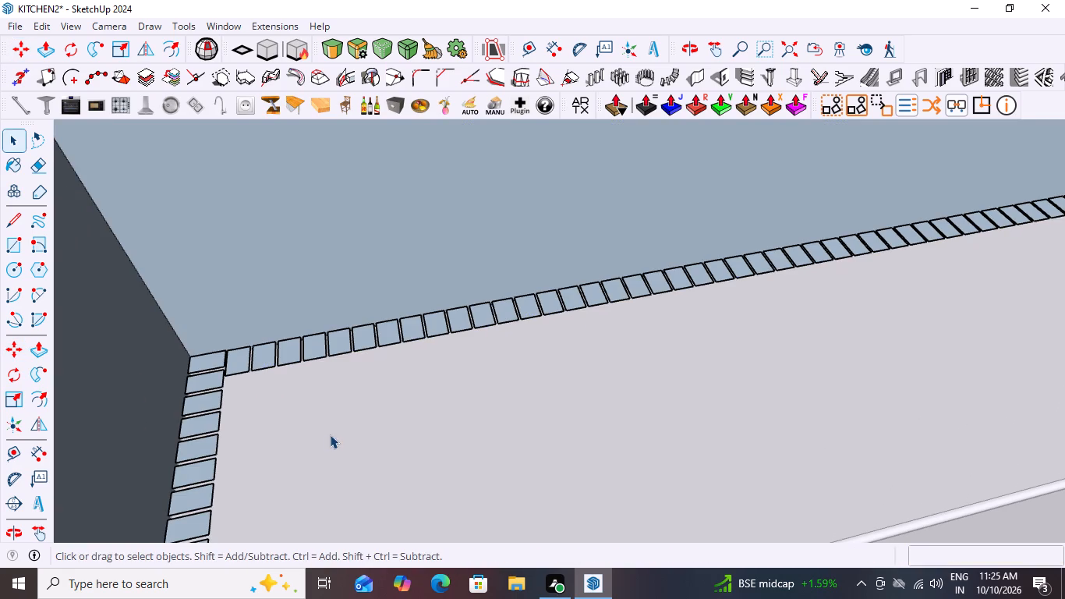
pyautogui.click(330, 434)
# Examine the rows of small rectangles along both backsplashes and their spacing from several angles.
pyautogui.scroll(-14, 269, 392)
pyautogui.moveTo(443, 402); pyautogui.dragTo(234, 337, button='middle')
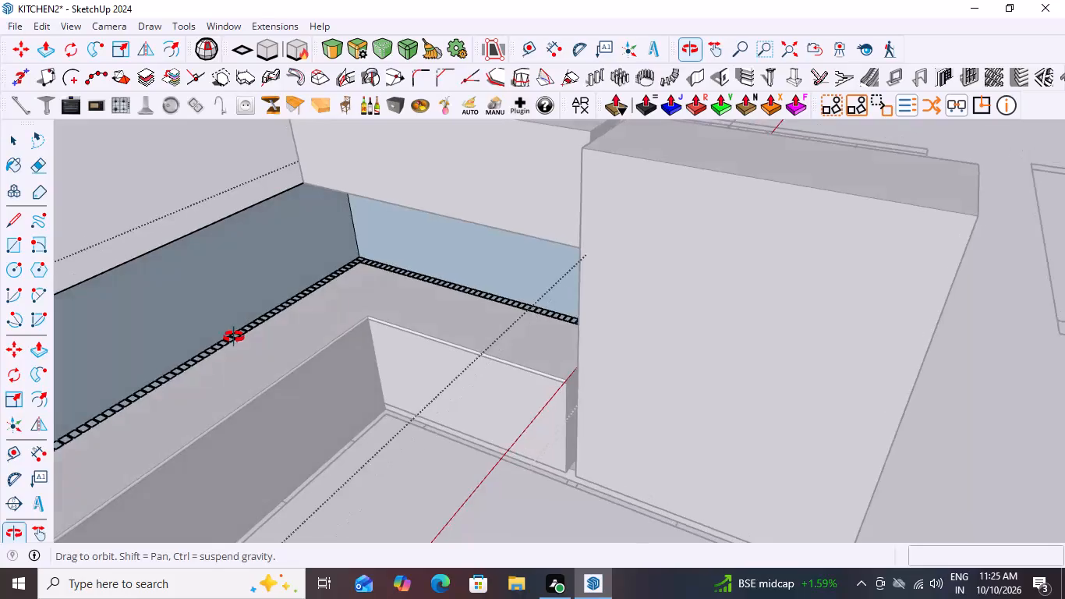
pyautogui.moveTo(234, 337); pyautogui.dragTo(310, 278, button='middle')
pyautogui.scroll(-11, 257, 306)
pyautogui.moveTo(503, 424); pyautogui.dragTo(418, 447, button='middle')
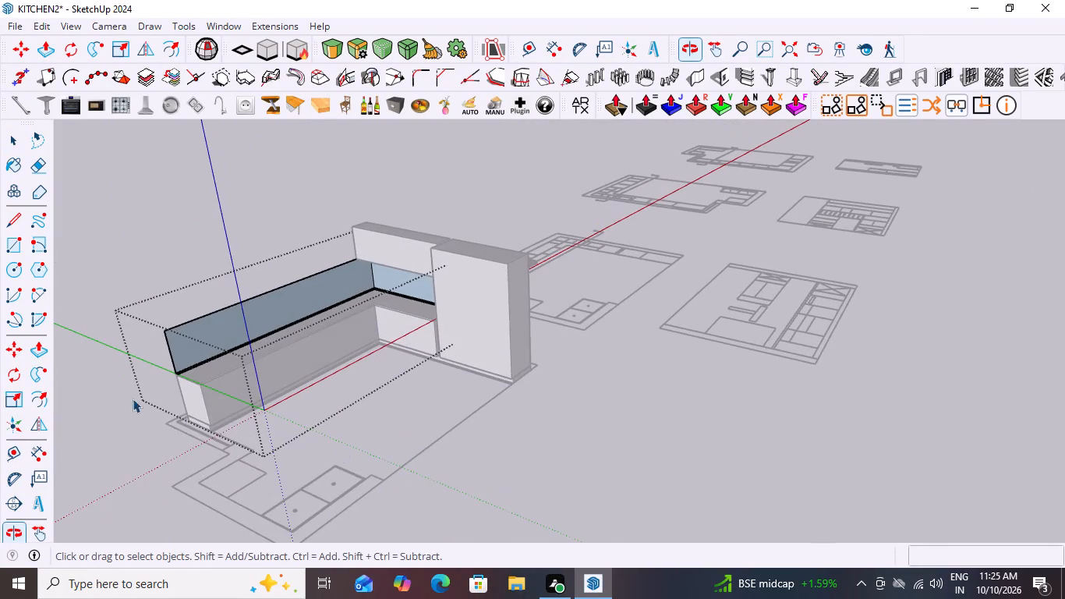
pyautogui.scroll(12, 119, 387)
pyautogui.moveTo(264, 365); pyautogui.dragTo(200, 436, button='middle')
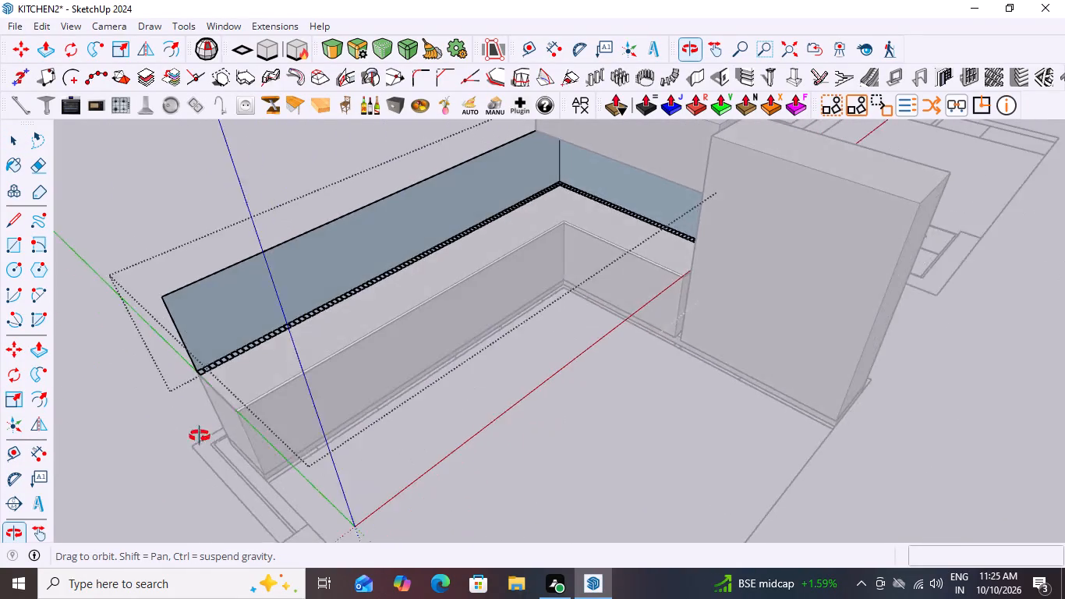
pyautogui.moveTo(200, 436); pyautogui.dragTo(165, 451, button='middle')
pyautogui.scroll(1, 165, 451)
pyautogui.scroll(9, 218, 360)
pyautogui.scroll(-4, 320, 301)
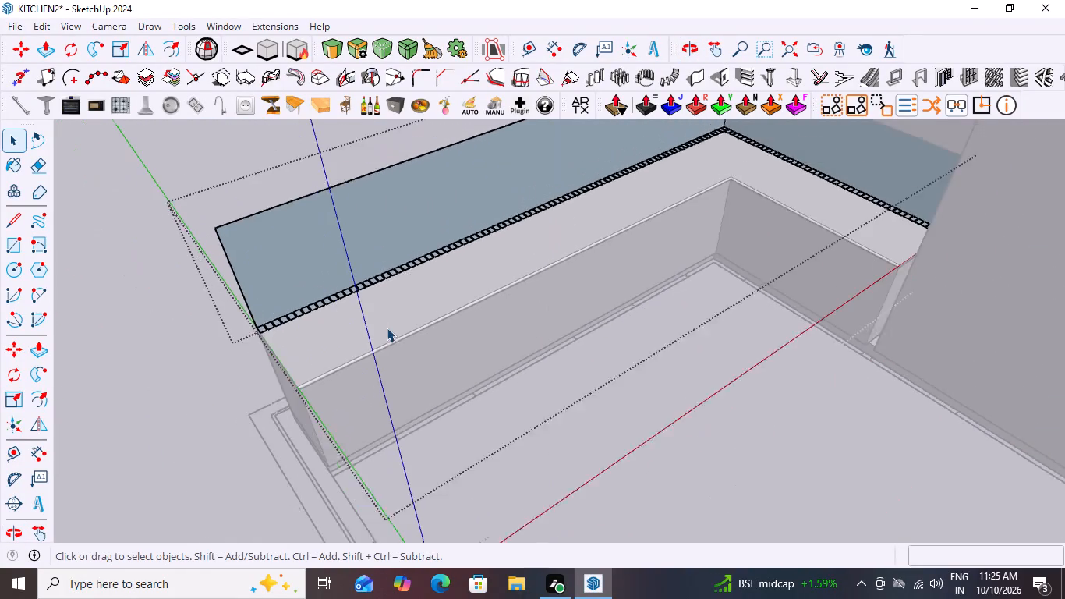
pyautogui.scroll(-4, 387, 328)
pyautogui.scroll(-3, 226, 347)
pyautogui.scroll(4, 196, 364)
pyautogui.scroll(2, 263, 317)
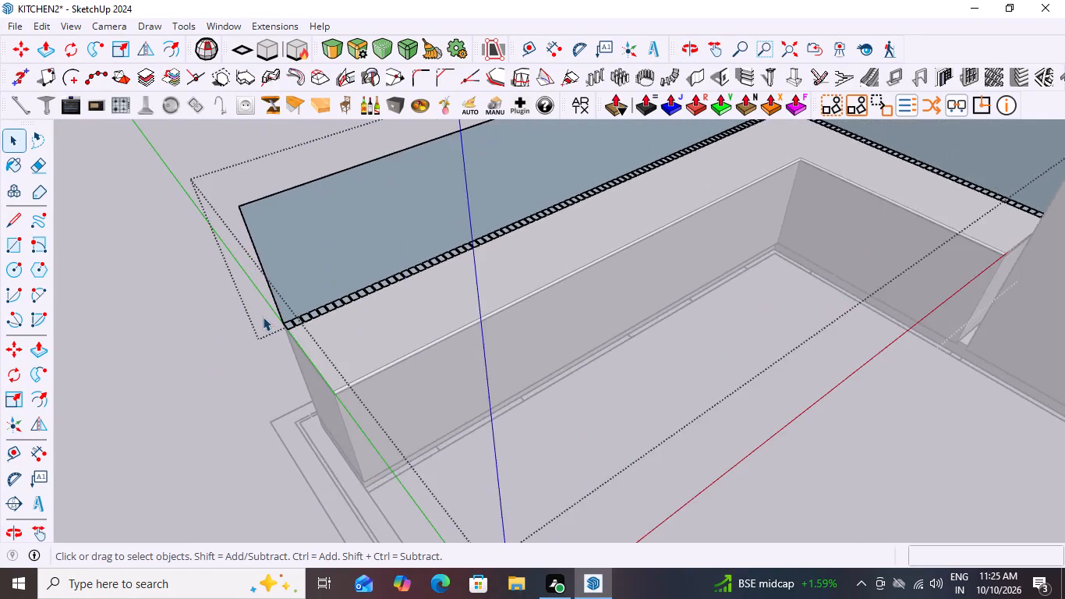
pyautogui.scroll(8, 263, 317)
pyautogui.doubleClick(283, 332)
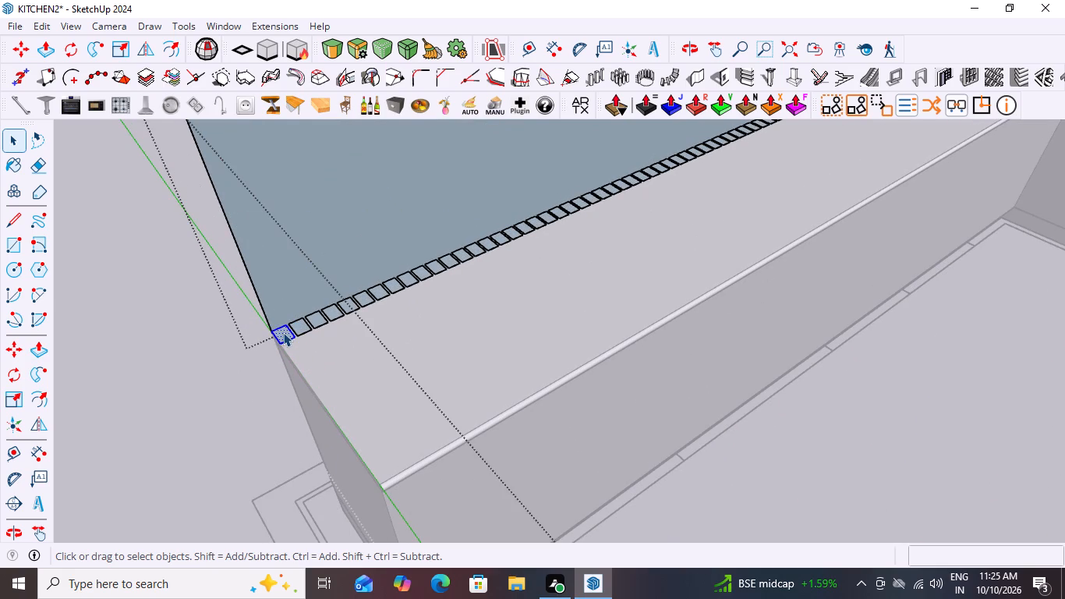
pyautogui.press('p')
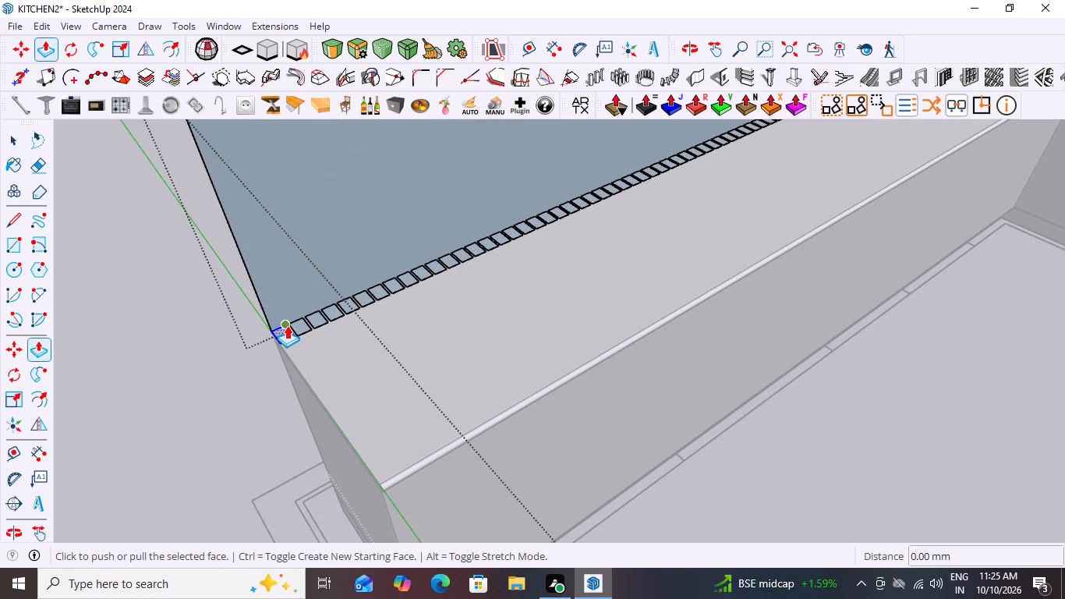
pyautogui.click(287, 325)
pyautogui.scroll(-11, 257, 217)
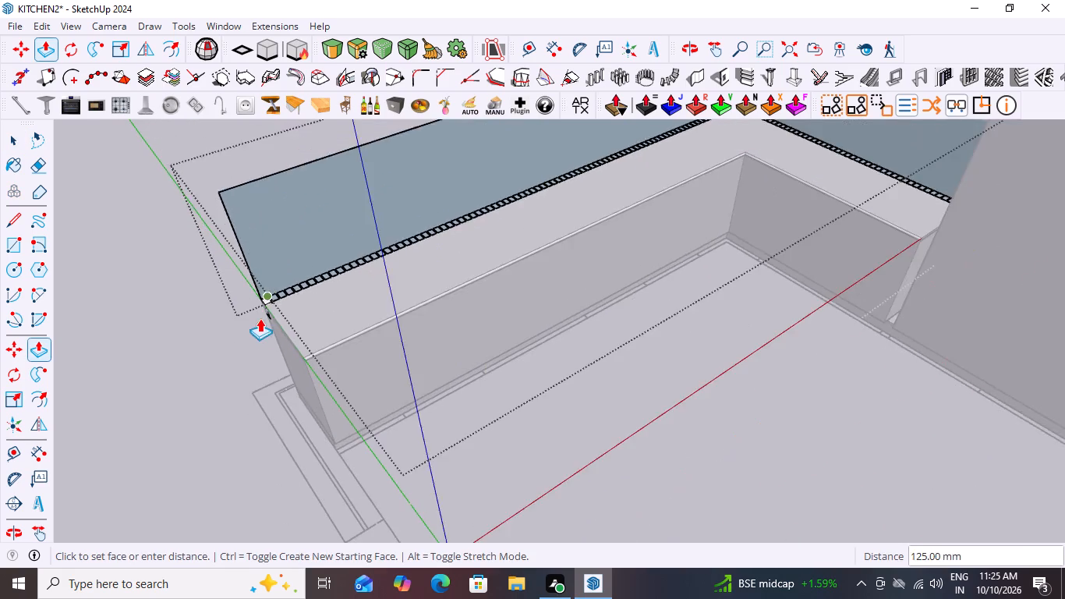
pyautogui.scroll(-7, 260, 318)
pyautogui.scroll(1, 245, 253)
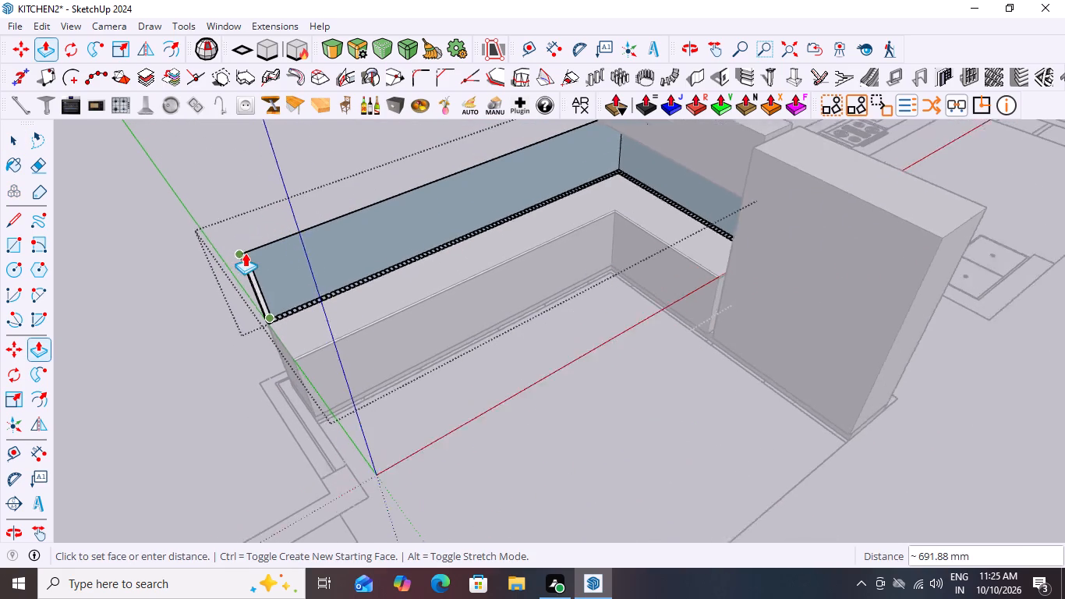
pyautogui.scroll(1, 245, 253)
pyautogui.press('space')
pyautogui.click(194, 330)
# Open the backsplash group and extrude the rectangle at the long backsplash's free end up to the backsplash top, about 691.9 mm.
pyautogui.scroll(4, 295, 292)
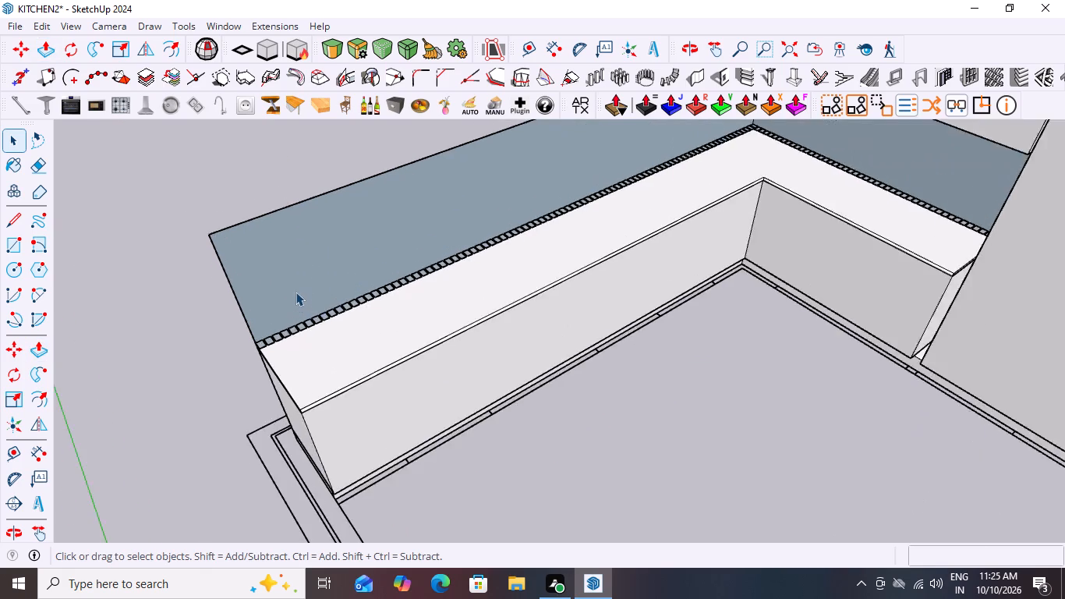
pyautogui.scroll(7, 295, 292)
pyautogui.scroll(2, 253, 353)
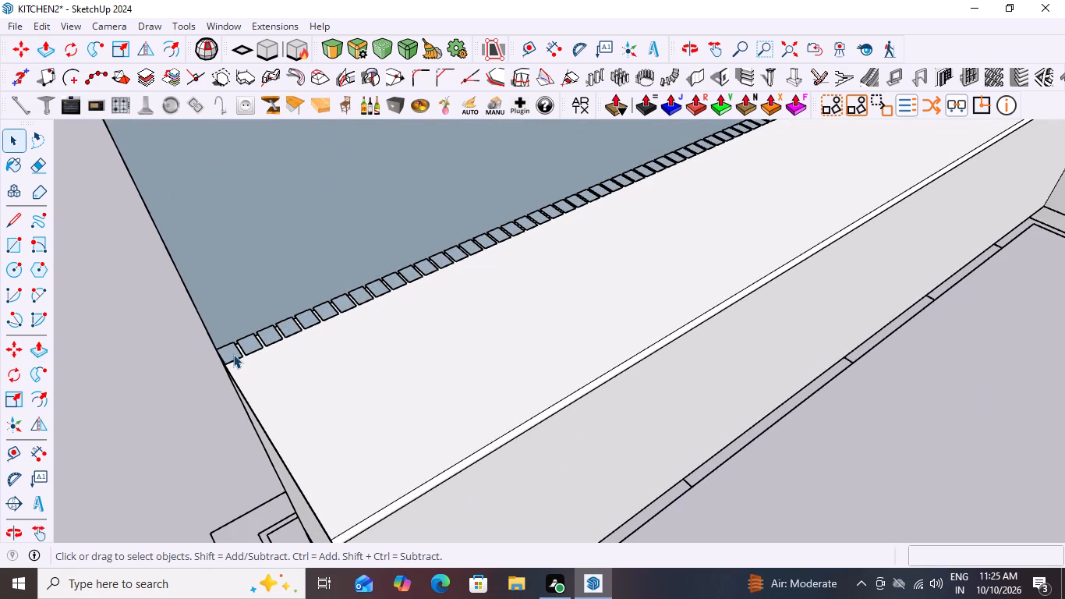
pyautogui.click(233, 353)
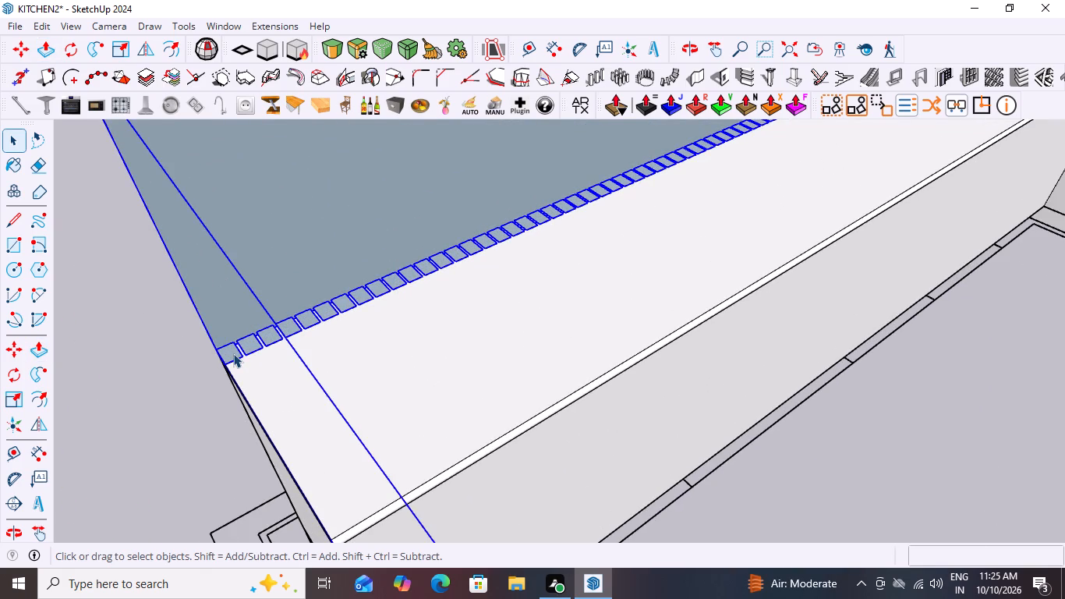
pyautogui.click(233, 353)
pyautogui.click(233, 353)
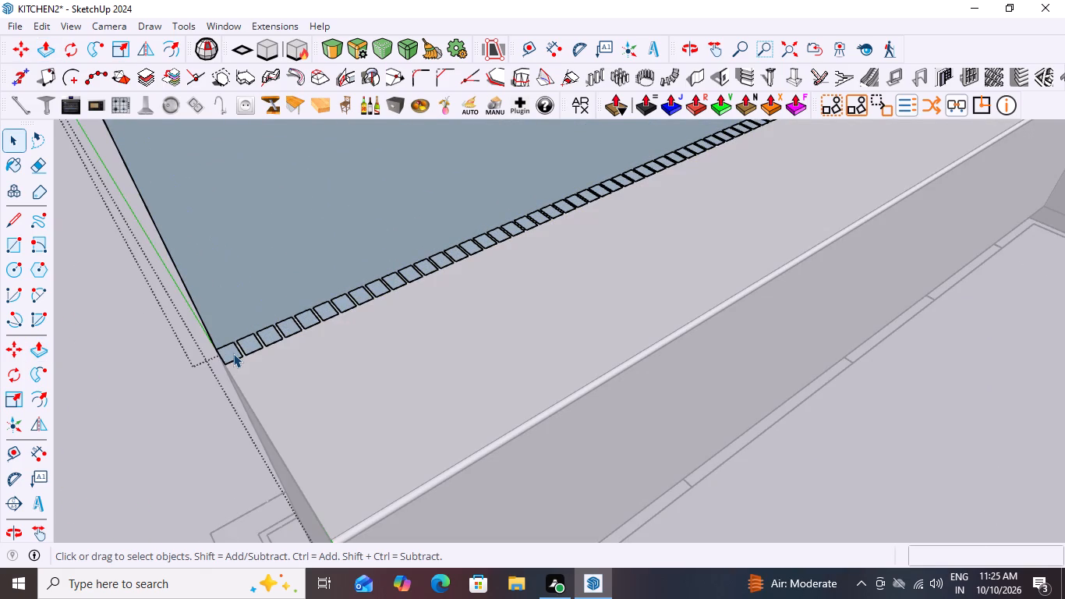
pyautogui.press('p')
pyautogui.click(230, 347)
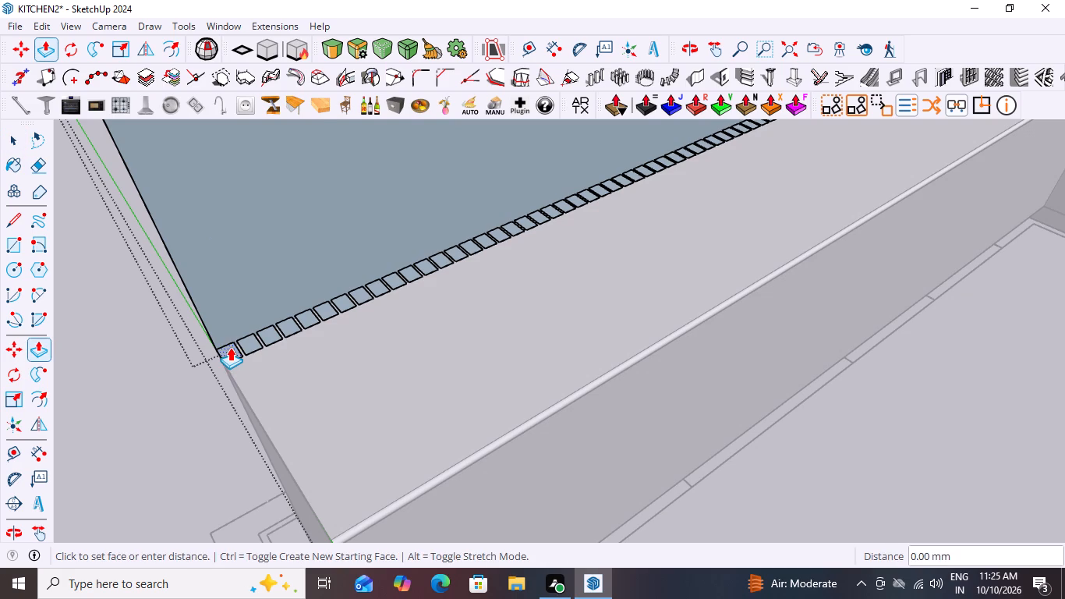
pyautogui.scroll(-19, 189, 232)
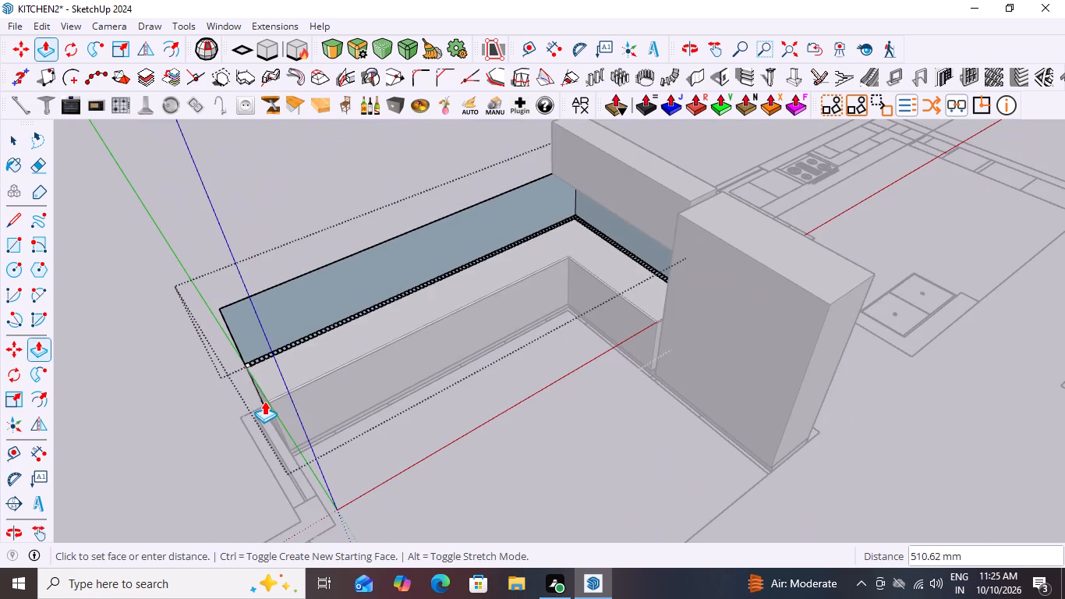
pyautogui.scroll(15, 203, 302)
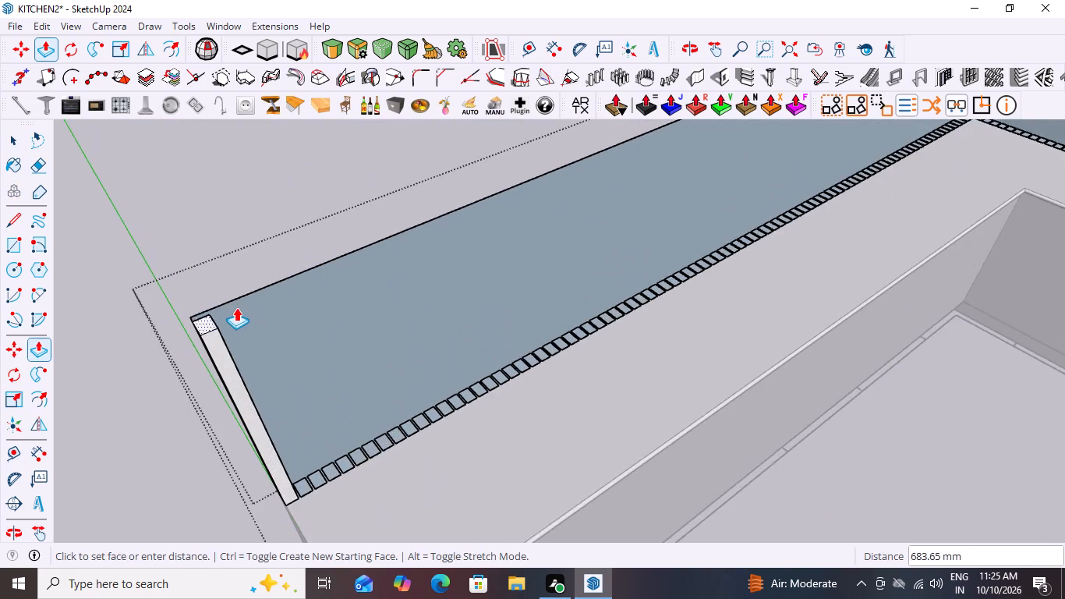
pyautogui.scroll(2, 218, 306)
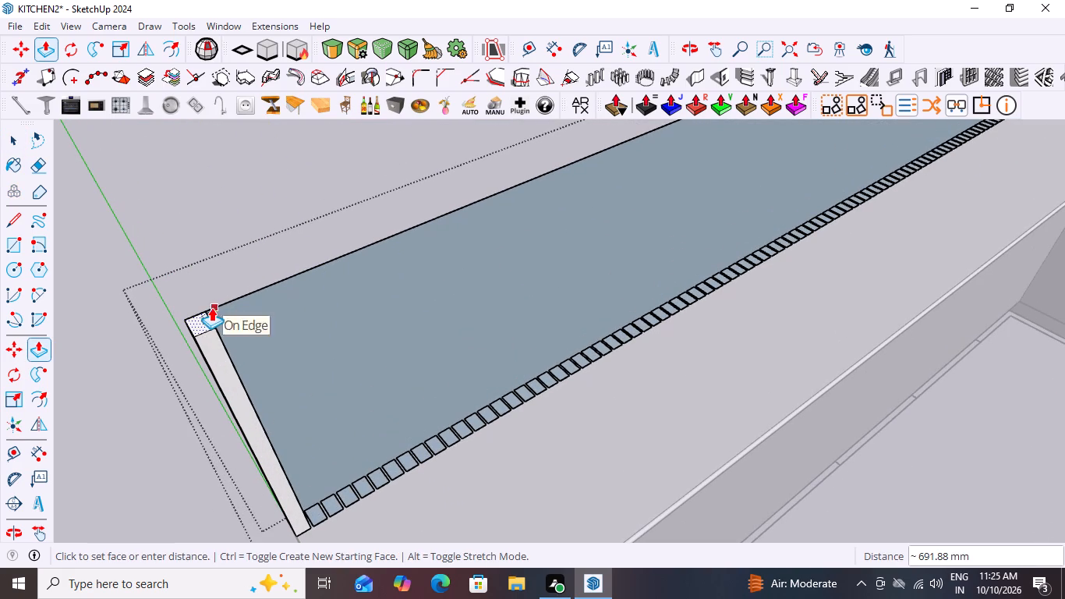
pyautogui.scroll(9, 207, 315)
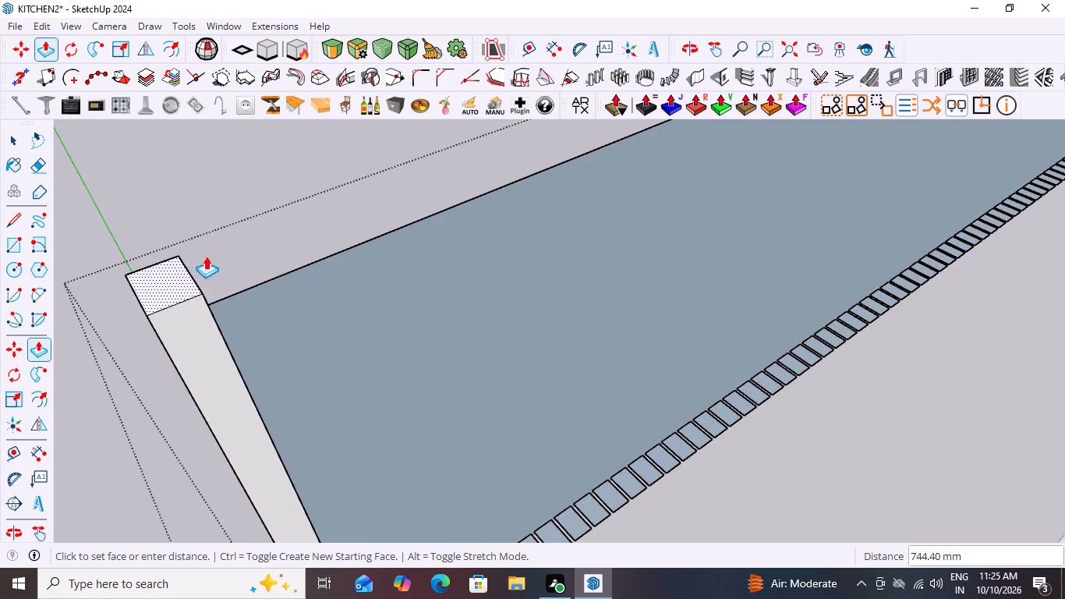
pyautogui.moveTo(140, 335); pyautogui.dragTo(430, 281, button='middle')
pyautogui.scroll(-6, 430, 282)
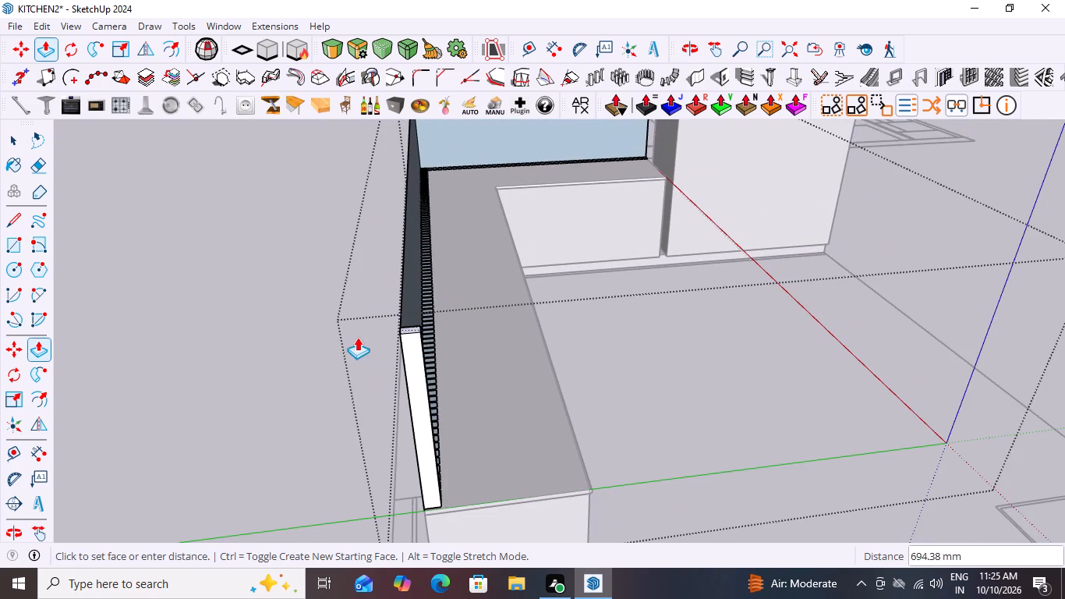
pyautogui.scroll(7, 398, 328)
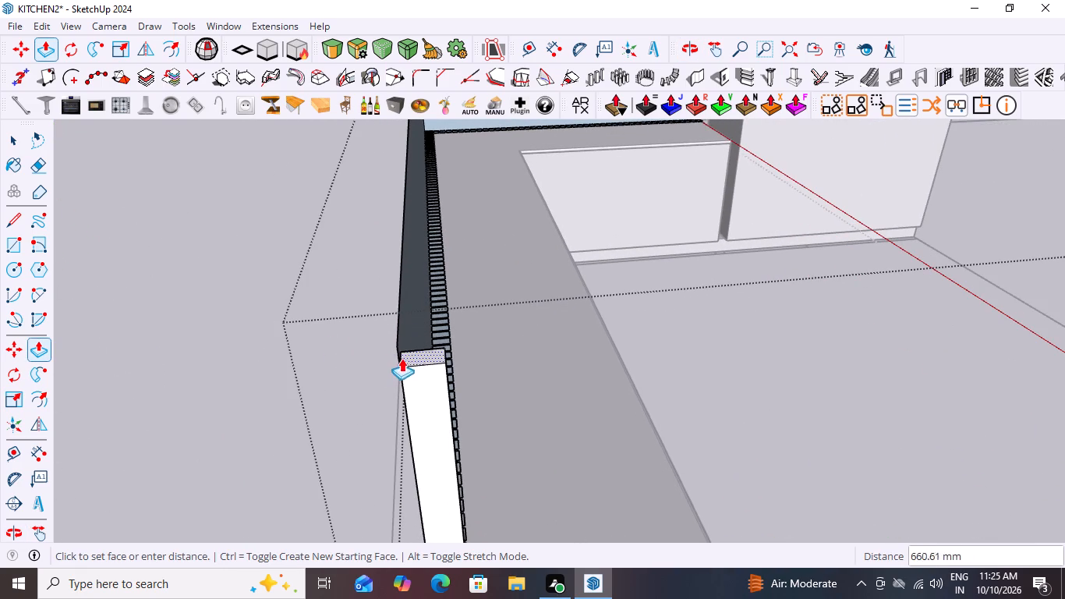
pyautogui.click(399, 348)
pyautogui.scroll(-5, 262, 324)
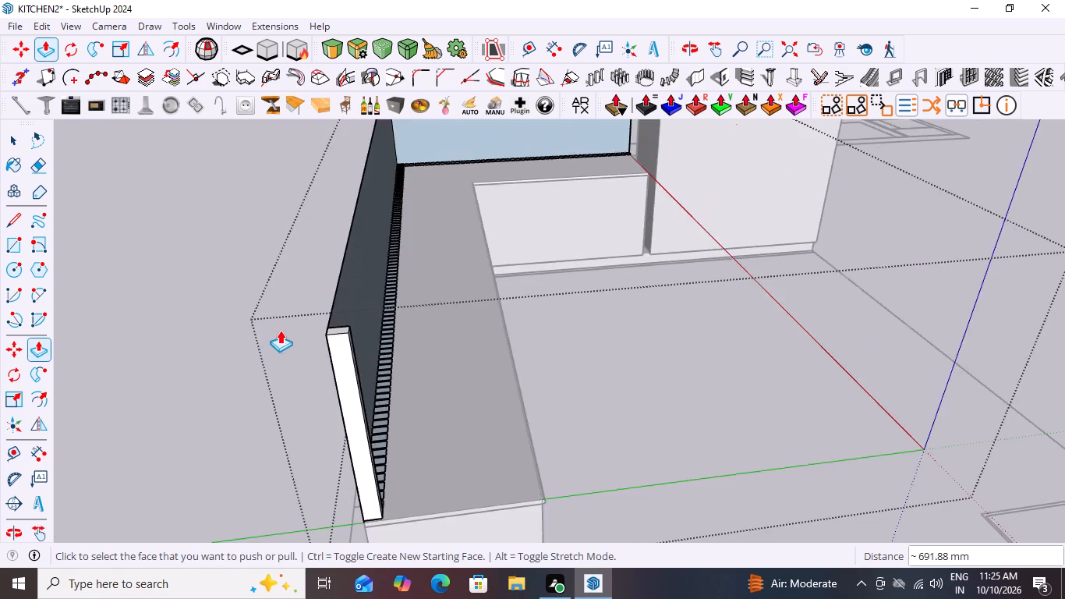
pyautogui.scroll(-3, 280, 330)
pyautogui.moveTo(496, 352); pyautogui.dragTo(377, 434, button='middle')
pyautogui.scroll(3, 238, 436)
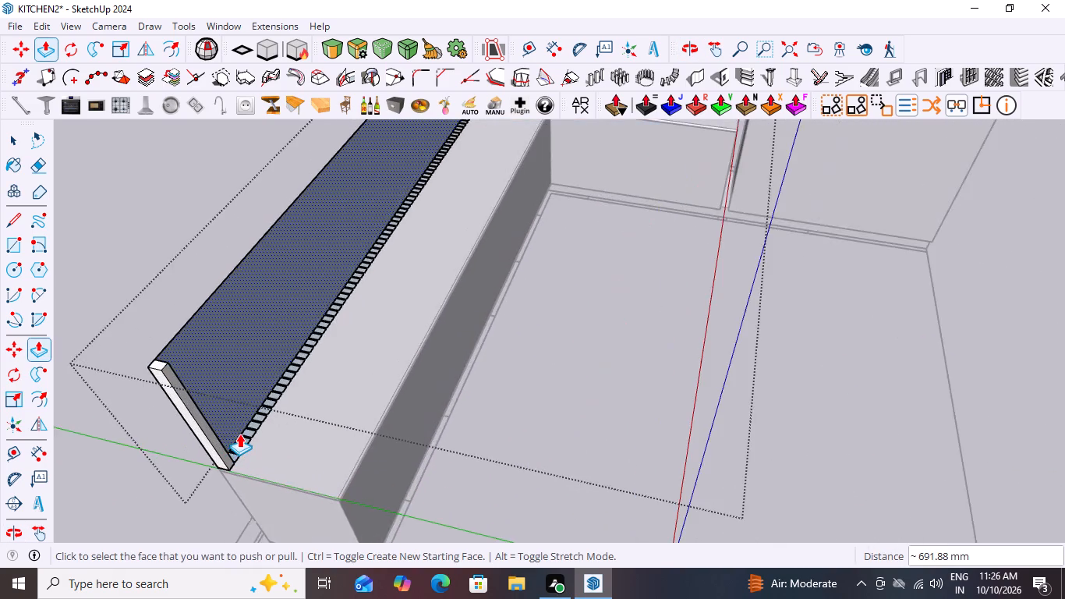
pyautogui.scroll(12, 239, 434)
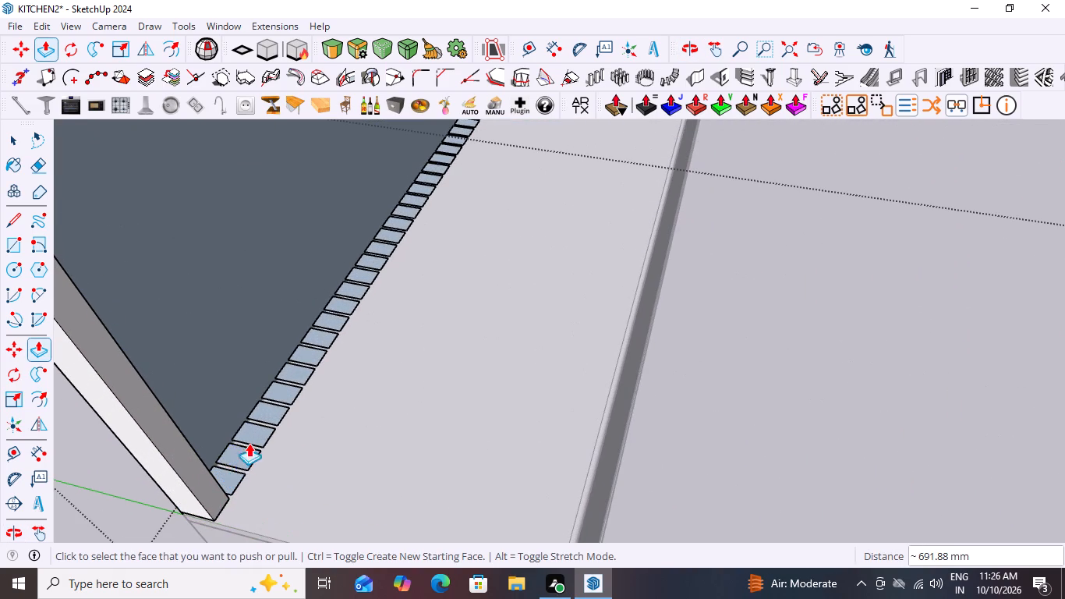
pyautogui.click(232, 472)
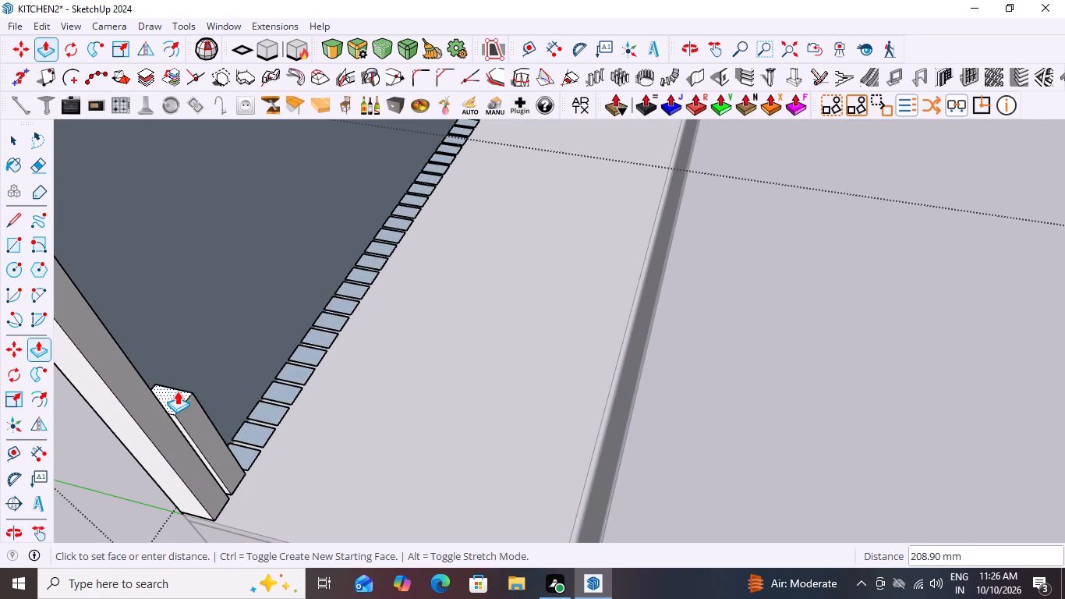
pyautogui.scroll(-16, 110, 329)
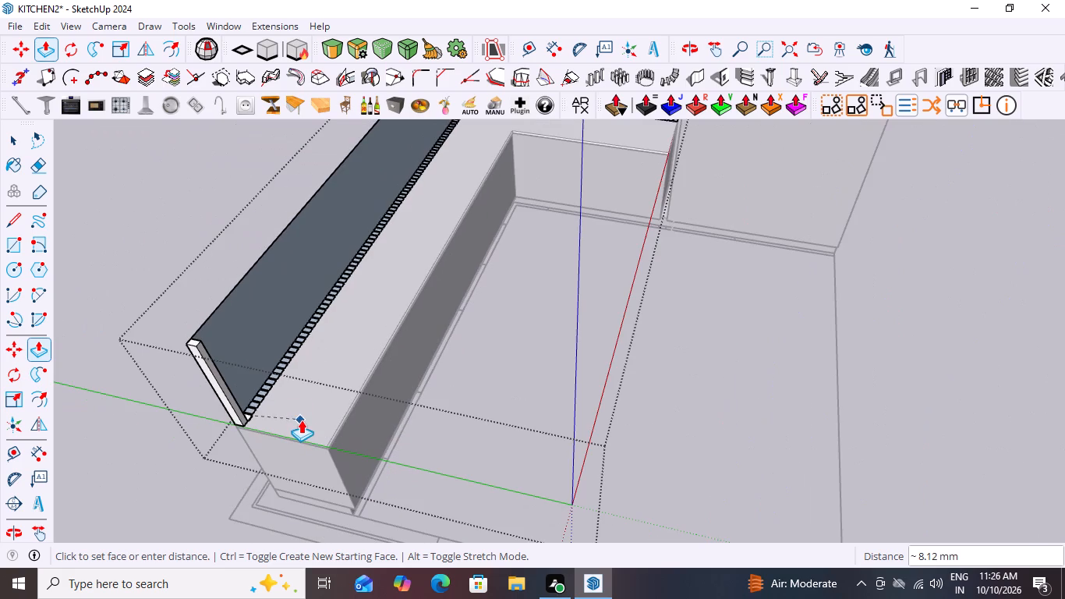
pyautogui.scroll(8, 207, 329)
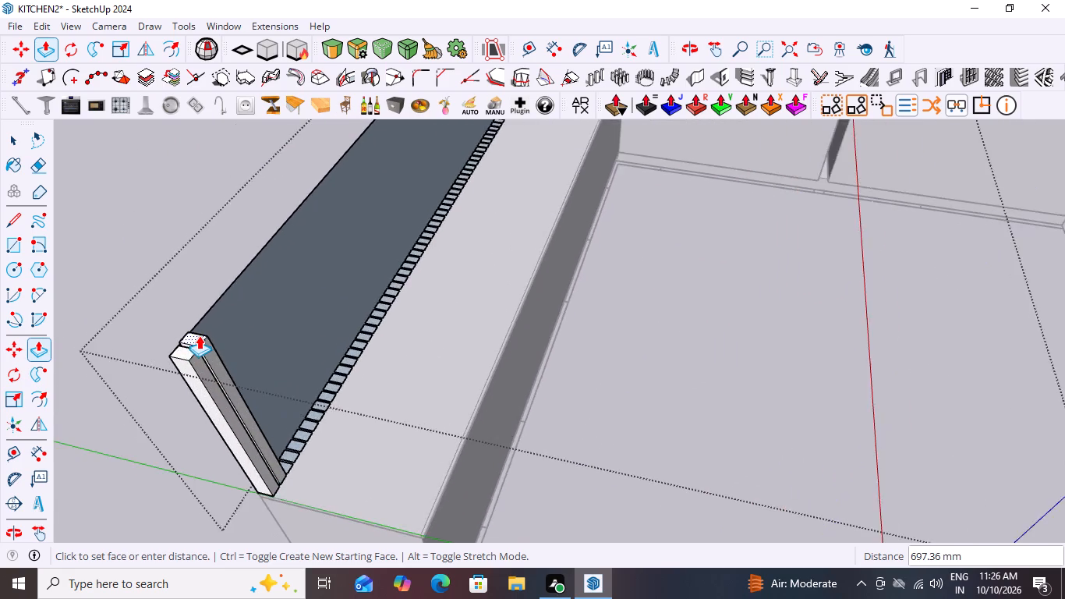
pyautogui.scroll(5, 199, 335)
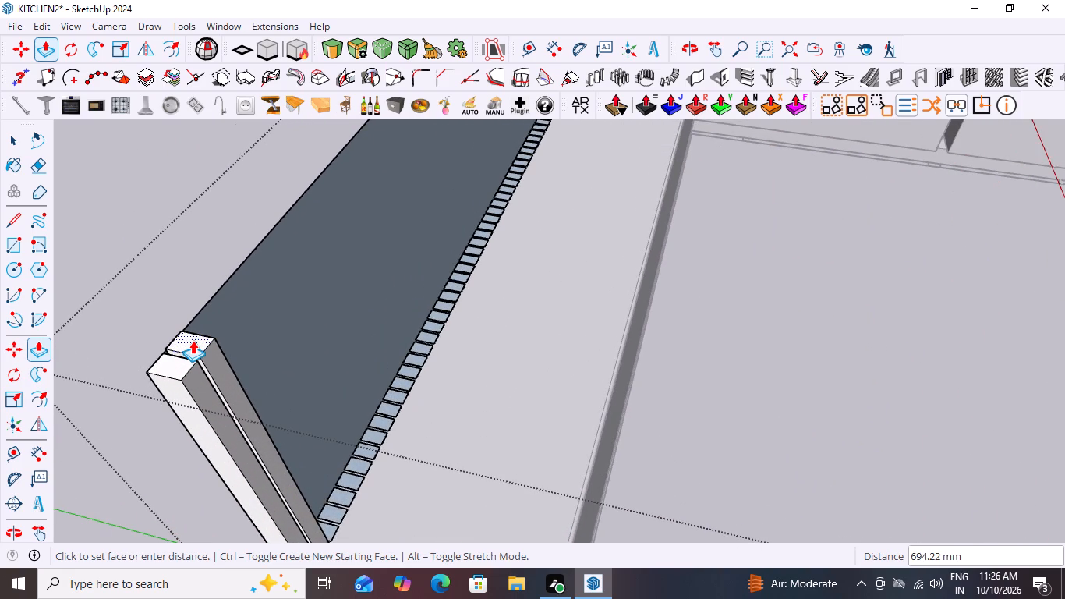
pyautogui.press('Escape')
# Extrude the second and third rectangles from the long backsplash's free end by repeating the same extrusion height.
pyautogui.scroll(-4, 362, 372)
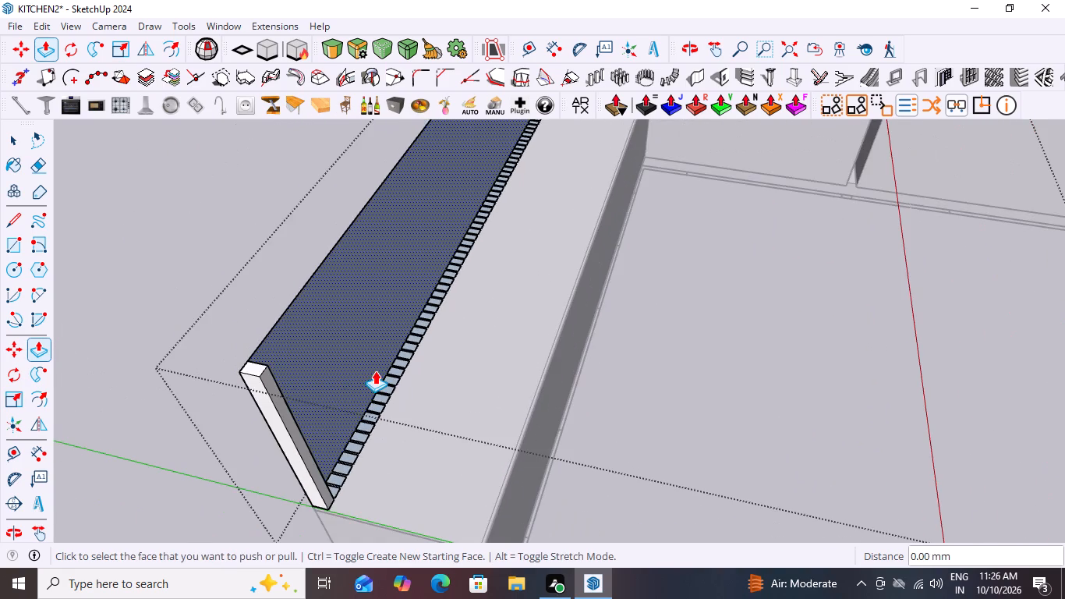
pyautogui.scroll(12, 327, 493)
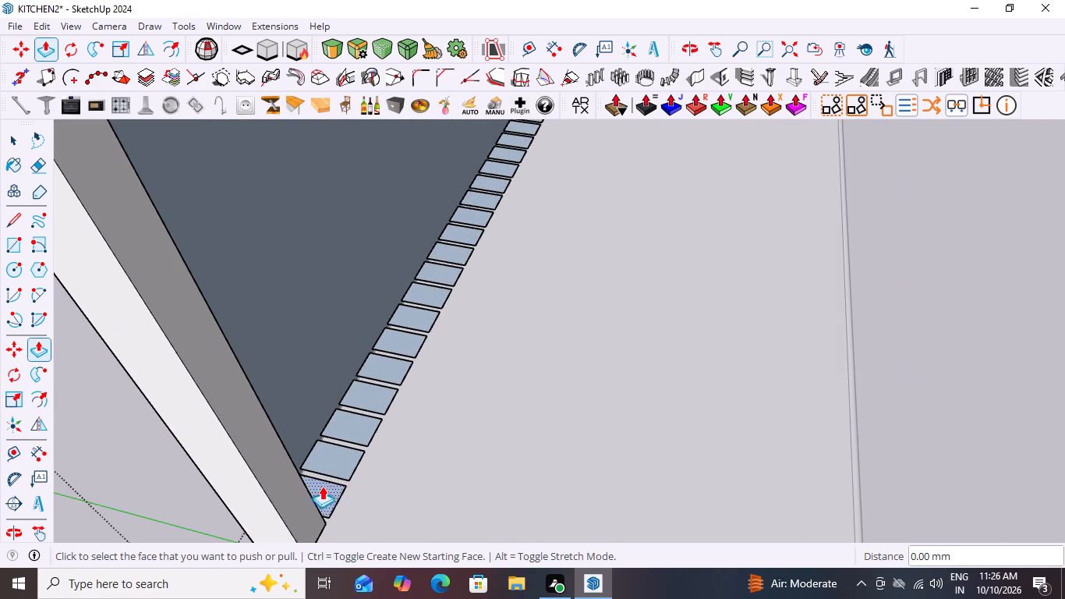
pyautogui.doubleClick(327, 484)
pyautogui.doubleClick(348, 452)
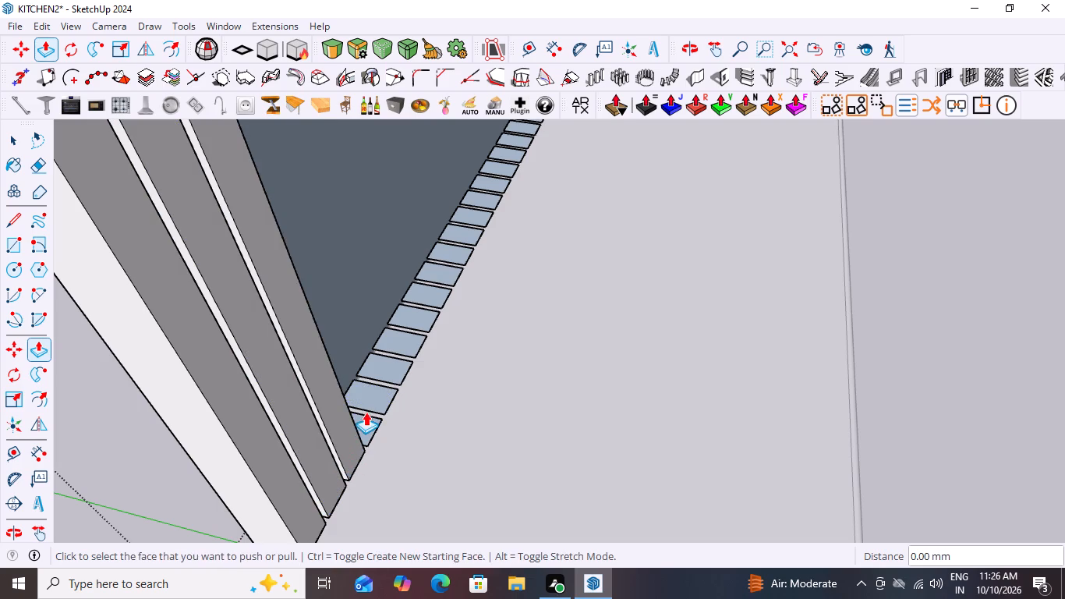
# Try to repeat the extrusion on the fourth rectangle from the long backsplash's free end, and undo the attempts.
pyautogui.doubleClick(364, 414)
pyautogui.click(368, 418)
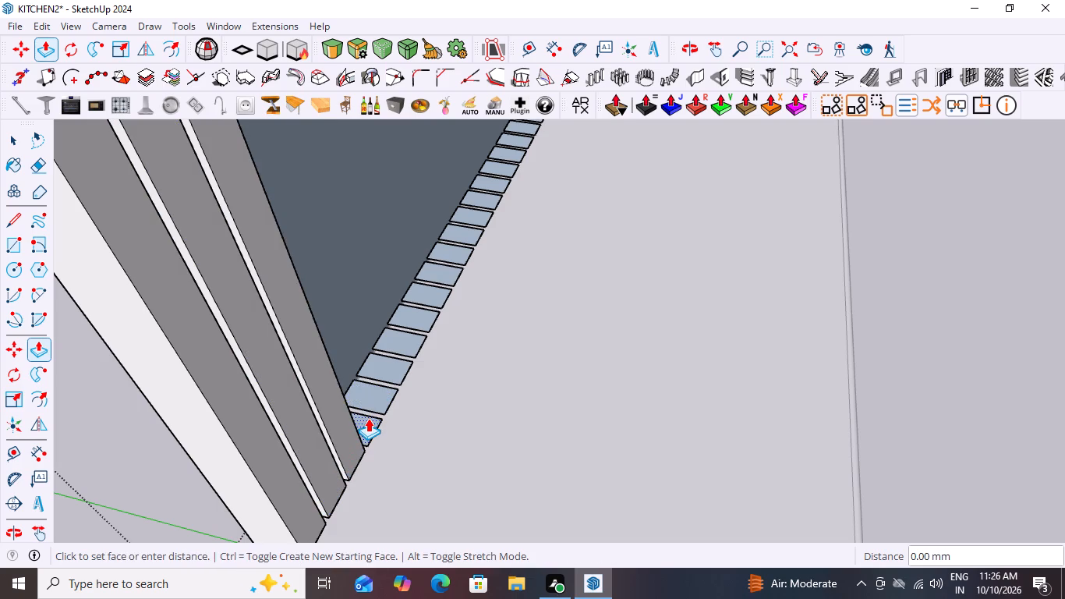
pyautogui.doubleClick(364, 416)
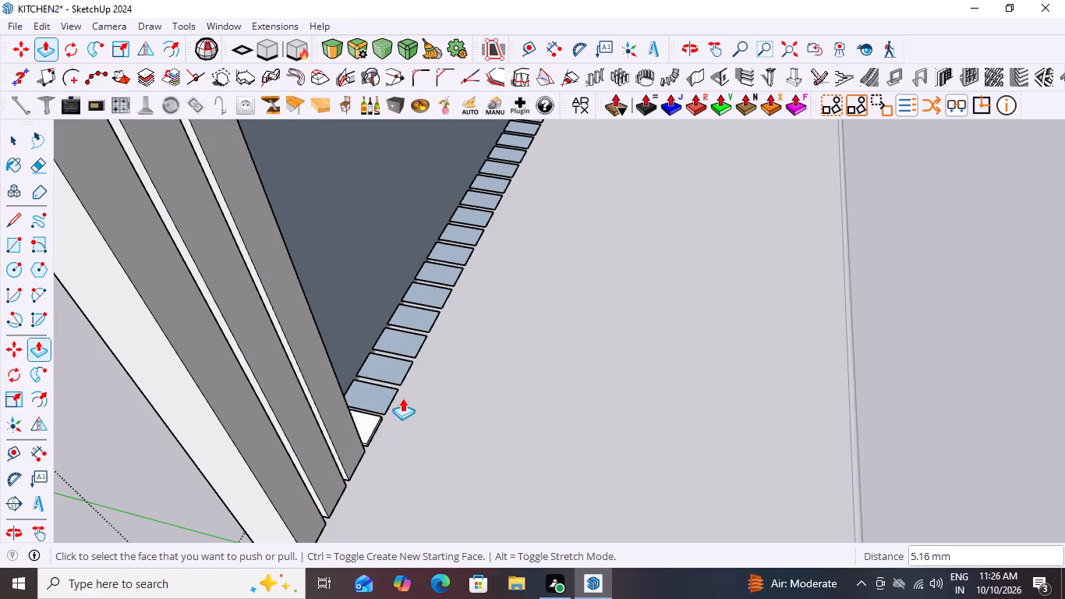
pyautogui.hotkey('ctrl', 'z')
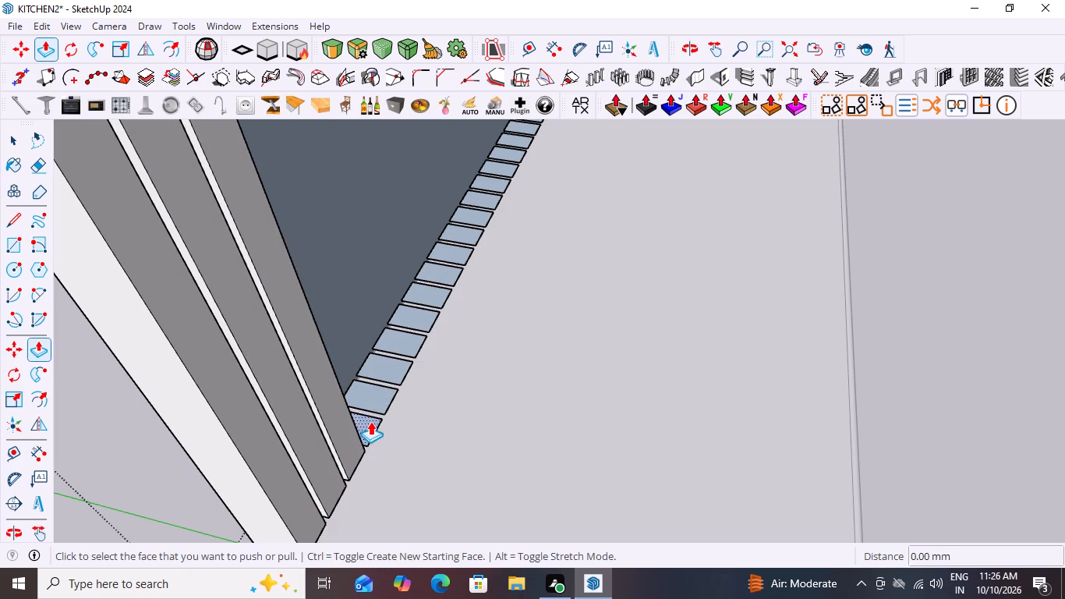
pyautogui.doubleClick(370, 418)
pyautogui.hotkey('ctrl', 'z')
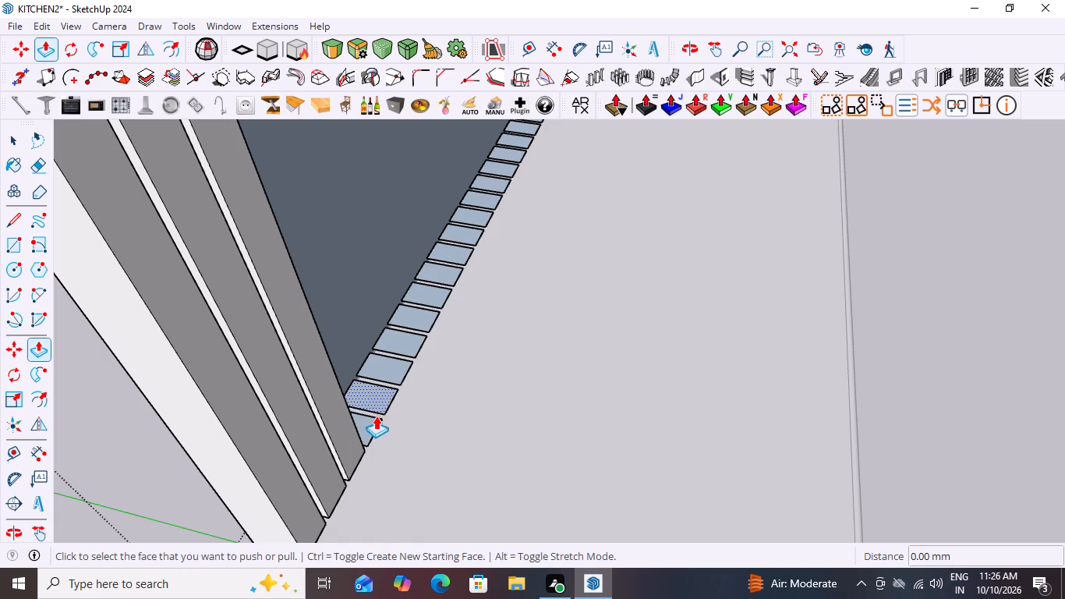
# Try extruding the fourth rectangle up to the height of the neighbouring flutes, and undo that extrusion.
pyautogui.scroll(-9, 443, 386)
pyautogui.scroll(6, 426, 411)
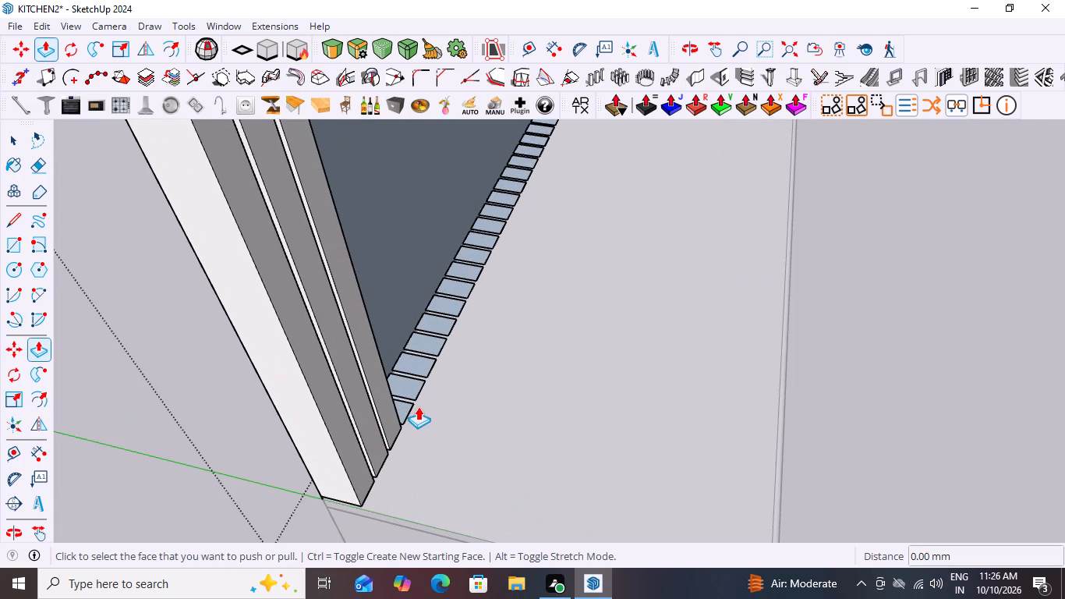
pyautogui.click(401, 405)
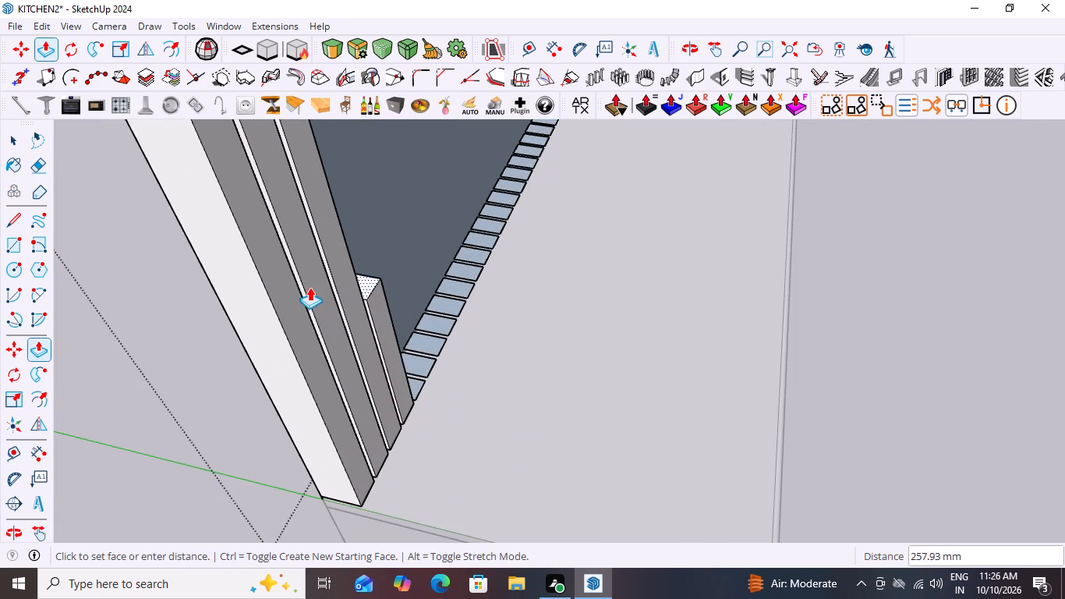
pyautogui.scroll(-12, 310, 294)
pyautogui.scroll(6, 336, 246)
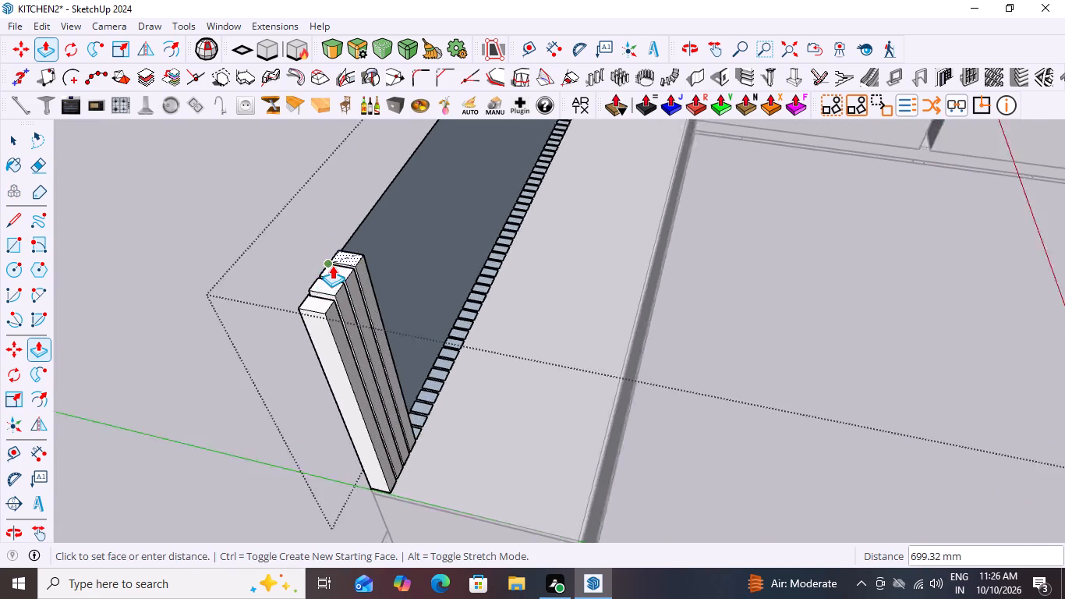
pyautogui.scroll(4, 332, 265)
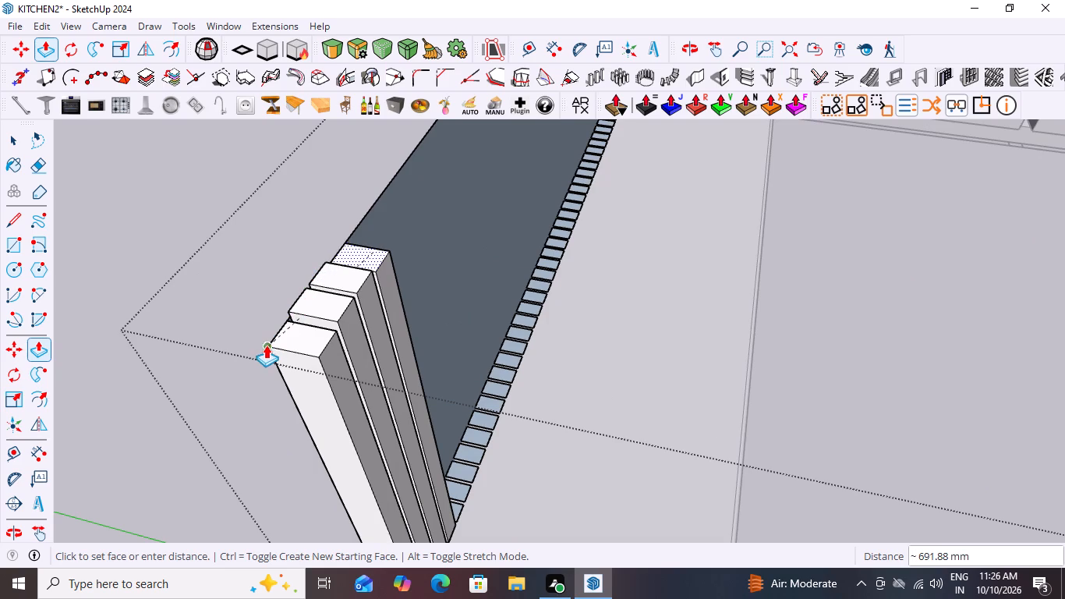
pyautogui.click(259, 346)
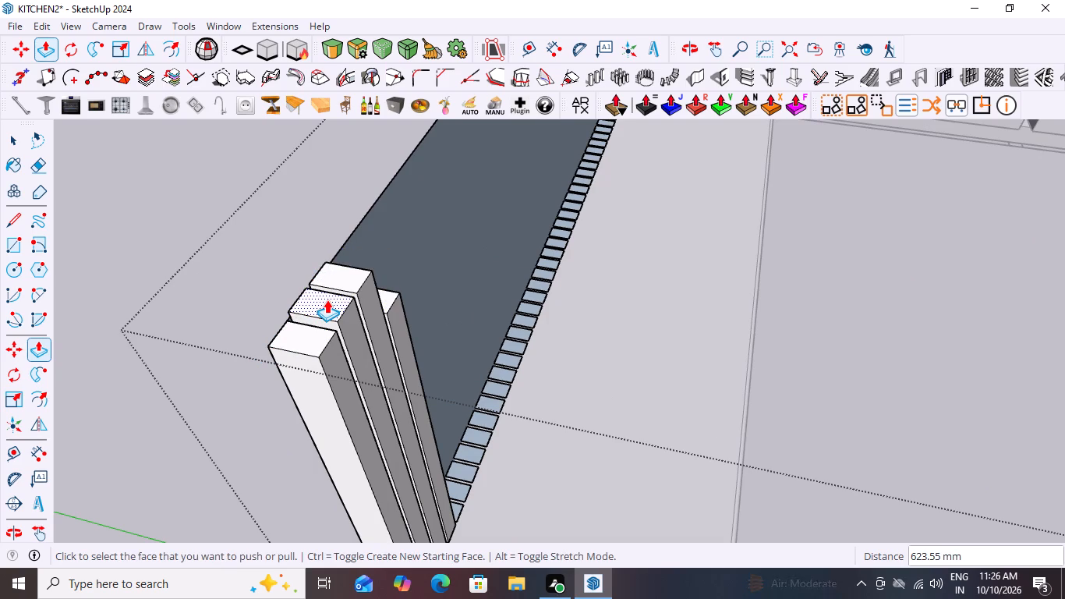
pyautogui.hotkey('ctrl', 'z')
# Undo the last remaining flute extrusion at the long backsplash's free end.
pyautogui.scroll(-2, 482, 399)
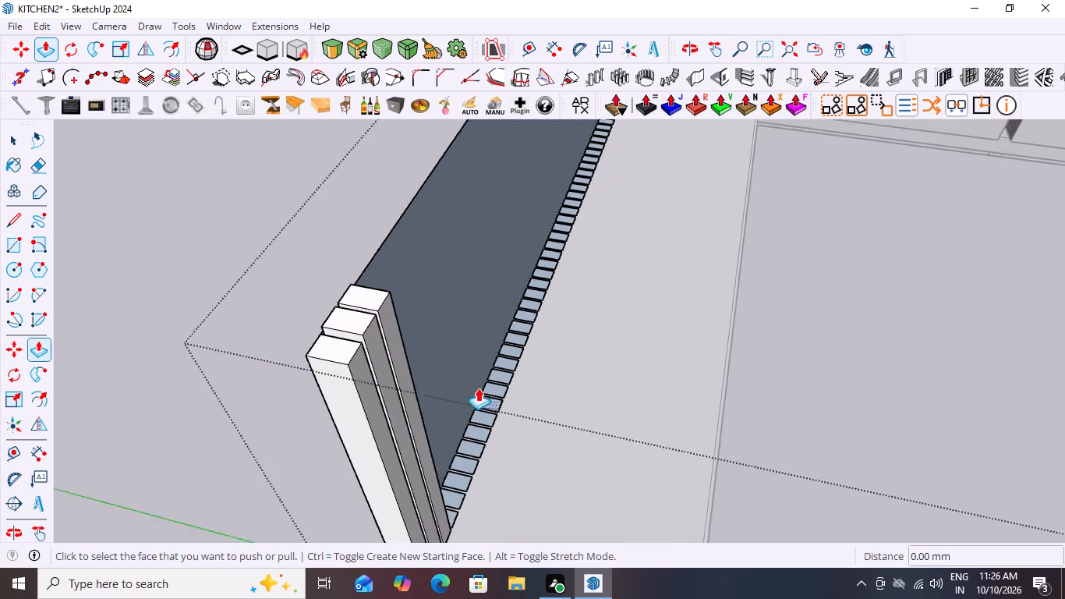
pyautogui.scroll(-2, 478, 388)
pyautogui.moveTo(508, 416); pyautogui.dragTo(359, 321, button='middle')
pyautogui.scroll(1, 459, 491)
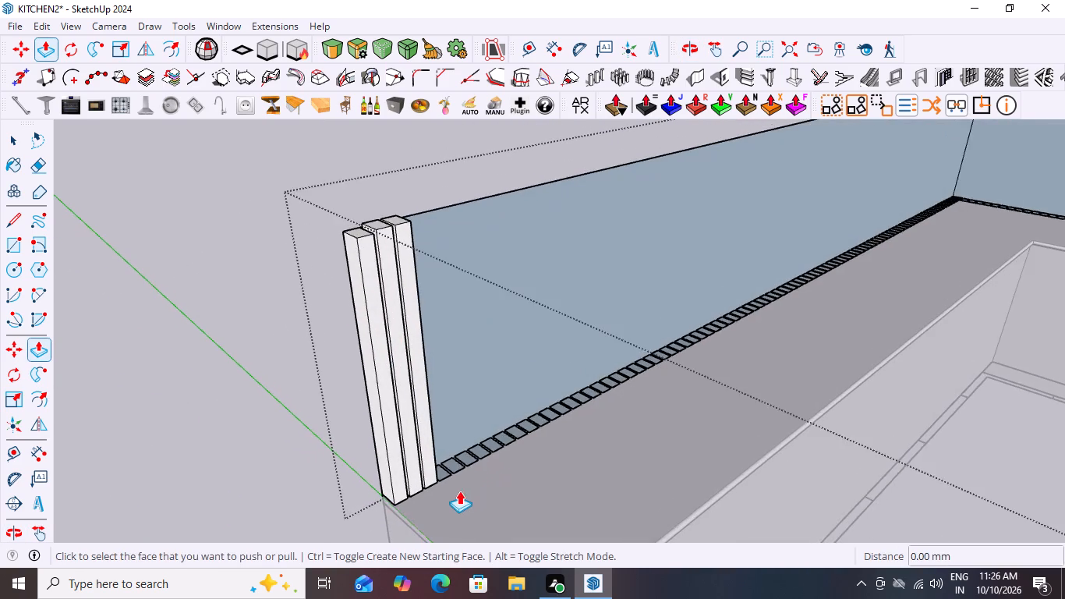
pyautogui.moveTo(460, 485); pyautogui.dragTo(642, 520, button='middle')
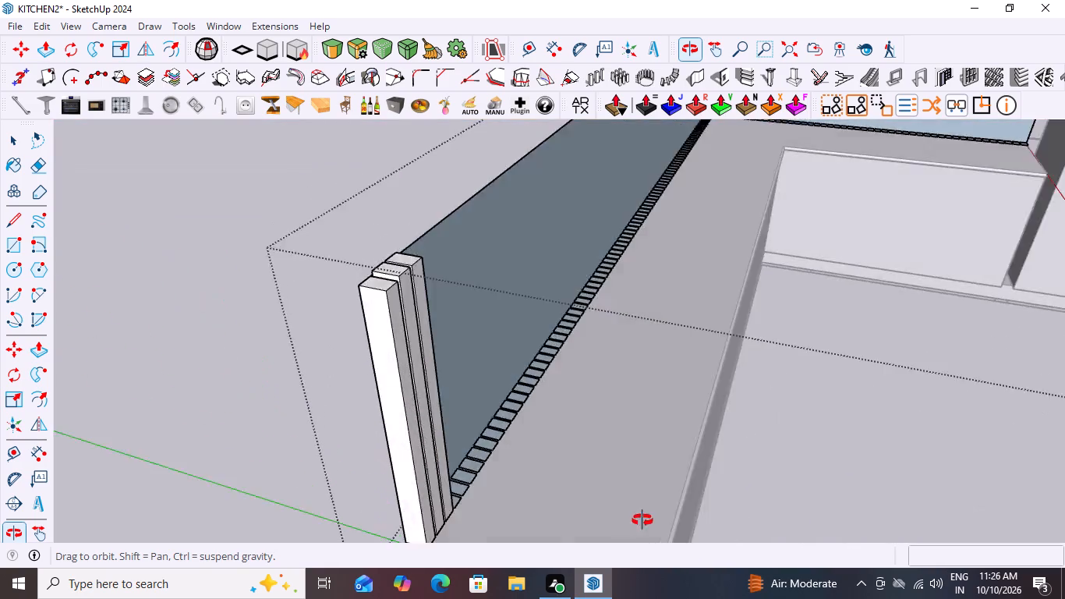
pyautogui.moveTo(642, 520); pyautogui.dragTo(773, 451, button='middle')
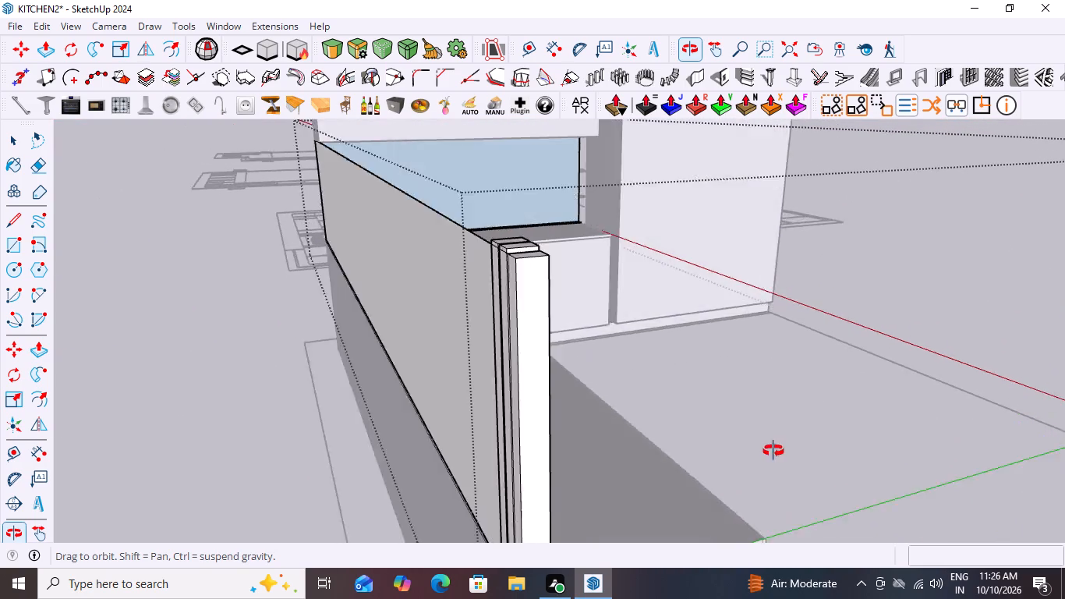
pyautogui.moveTo(773, 451); pyautogui.dragTo(715, 458, button='middle')
pyautogui.hotkey('ctrl', 'z')
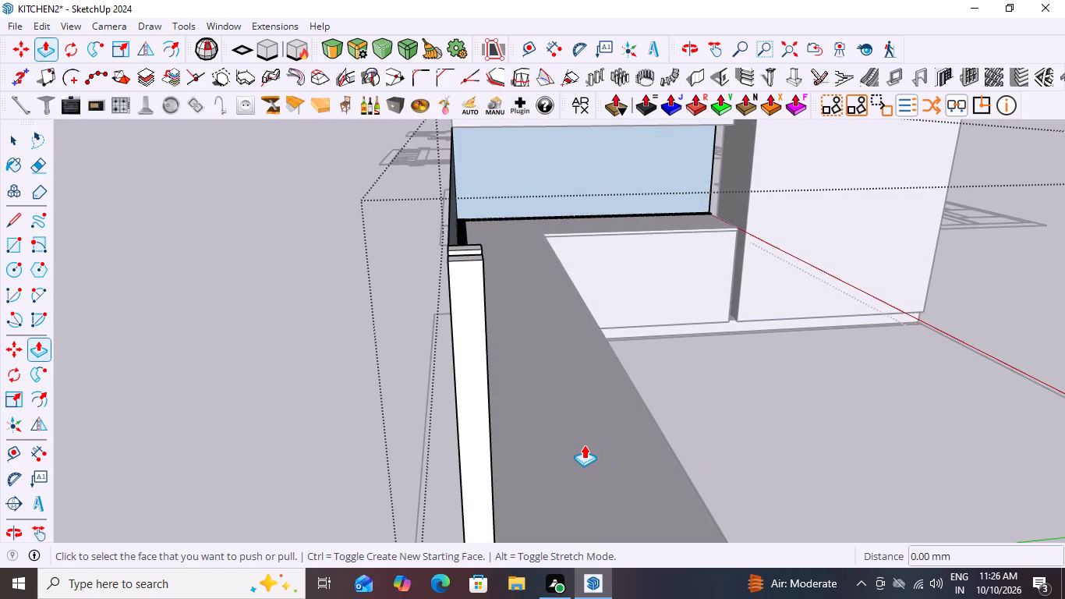
# Undo the most recent flute extrusion at the long backsplash's free end.
pyautogui.hotkey('ctrl', 'z')
# Extrude the second rectangle from the long backsplash's free end up to the end flute's top corner, about 692 mm.
pyautogui.moveTo(559, 410); pyautogui.dragTo(358, 422, button='middle')
pyautogui.scroll(-2, 358, 422)
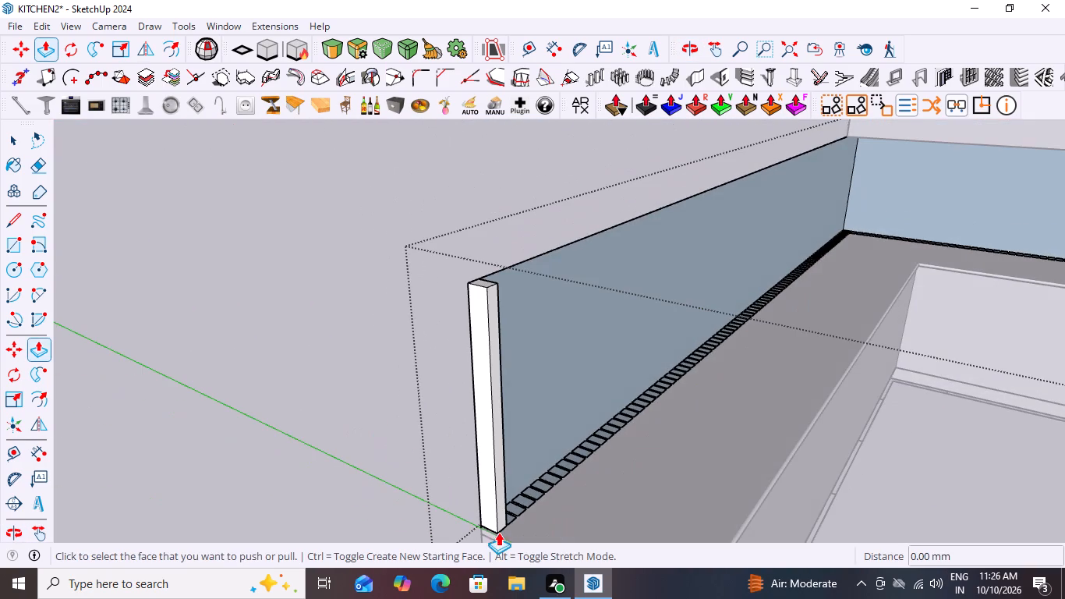
pyautogui.scroll(6, 540, 556)
pyautogui.scroll(-6, 488, 432)
pyautogui.scroll(4, 538, 507)
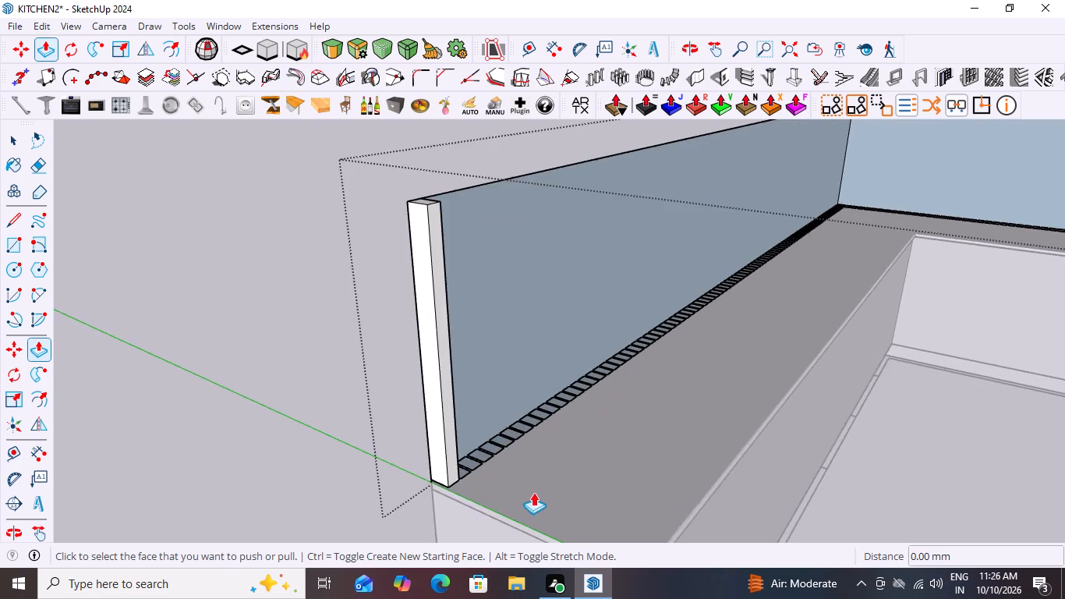
pyautogui.scroll(11, 498, 487)
pyautogui.click(437, 466)
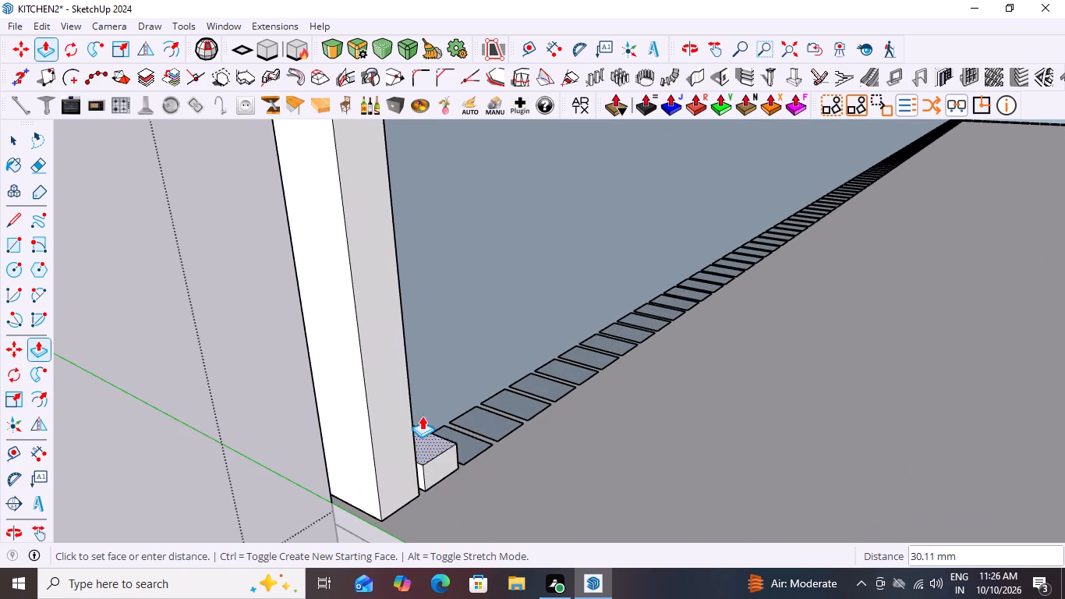
pyautogui.scroll(-16, 422, 405)
pyautogui.moveTo(520, 421); pyautogui.dragTo(500, 544, button='middle')
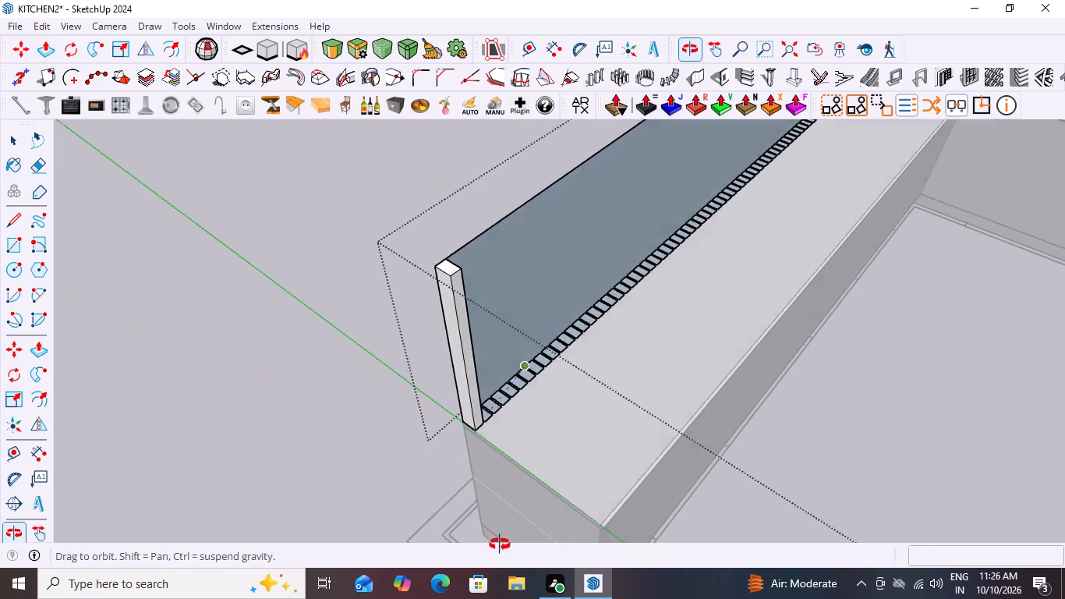
pyautogui.moveTo(500, 544); pyautogui.dragTo(501, 541, button='middle')
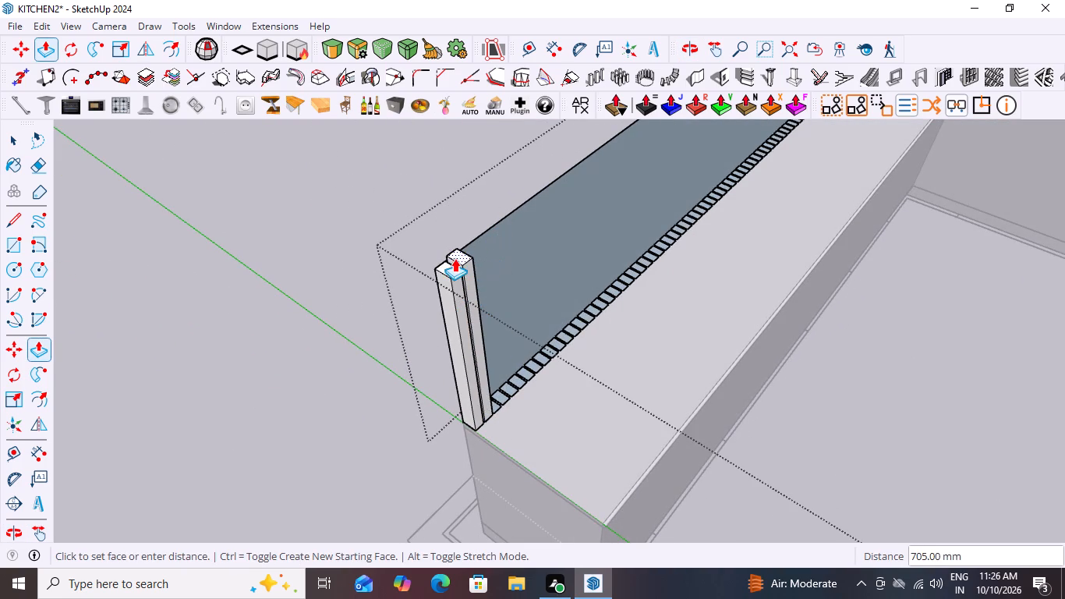
pyautogui.scroll(6, 455, 258)
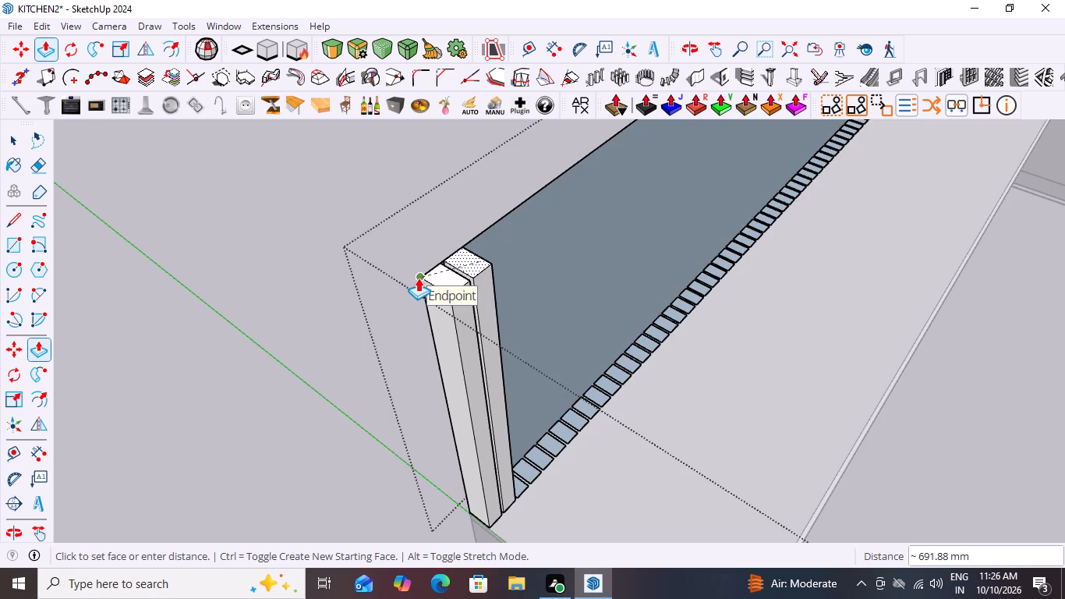
pyautogui.scroll(9, 418, 274)
pyautogui.scroll(-5, 421, 273)
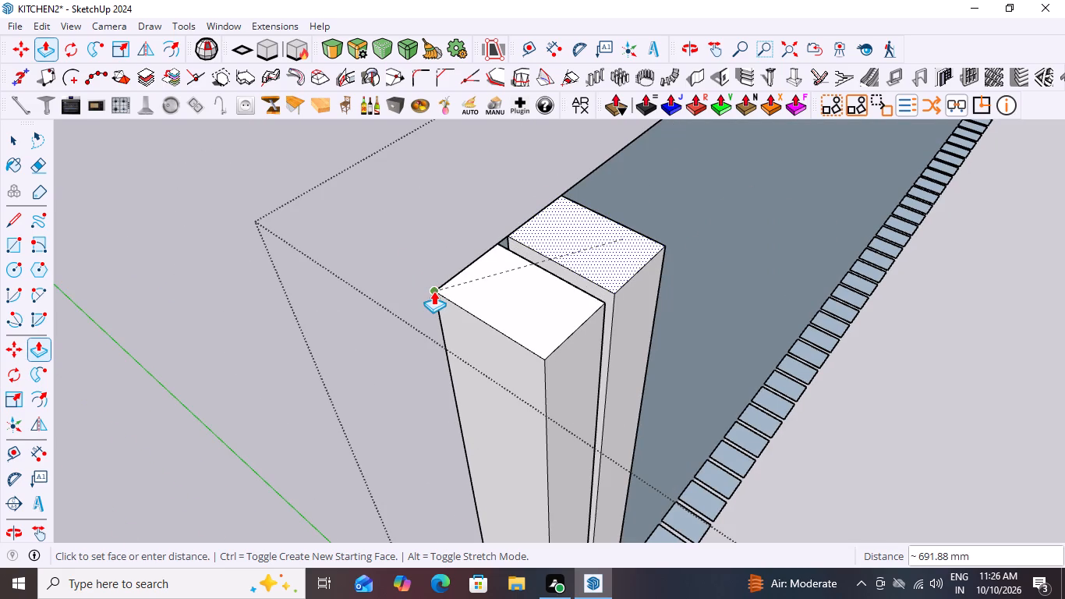
pyautogui.click(433, 291)
# Extrude the third and fourth rectangles from the long backsplash's free end by repeating the same extrusion height.
pyautogui.scroll(-7, 441, 349)
pyautogui.moveTo(787, 436); pyautogui.dragTo(662, 376, button='middle')
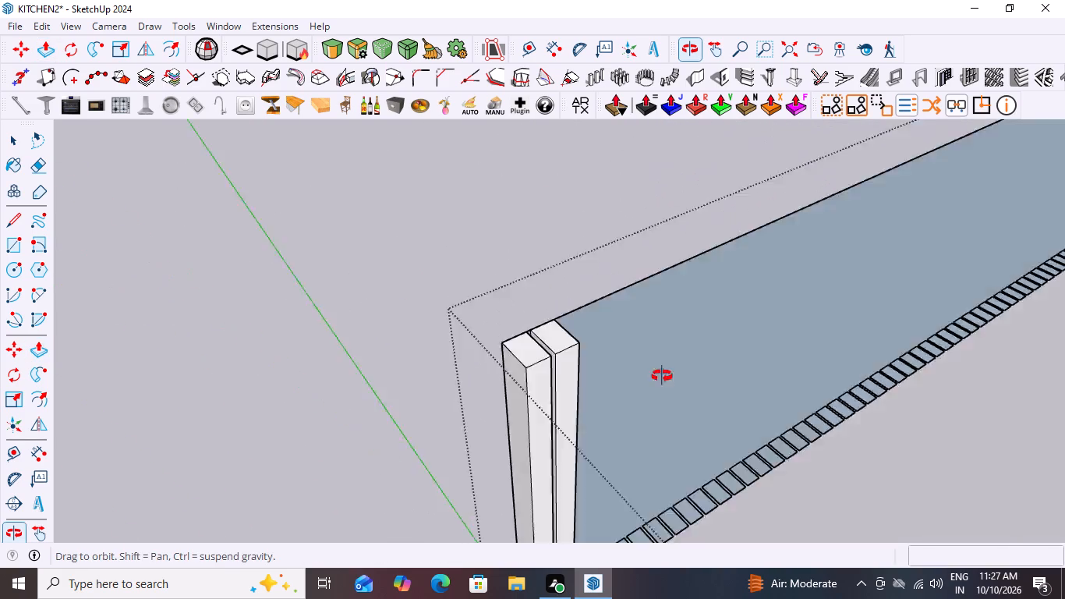
pyautogui.moveTo(662, 376); pyautogui.dragTo(593, 258, button='middle')
pyautogui.scroll(-12, 606, 258)
pyautogui.moveTo(642, 455); pyautogui.dragTo(678, 574, button='middle')
pyautogui.scroll(18, 610, 455)
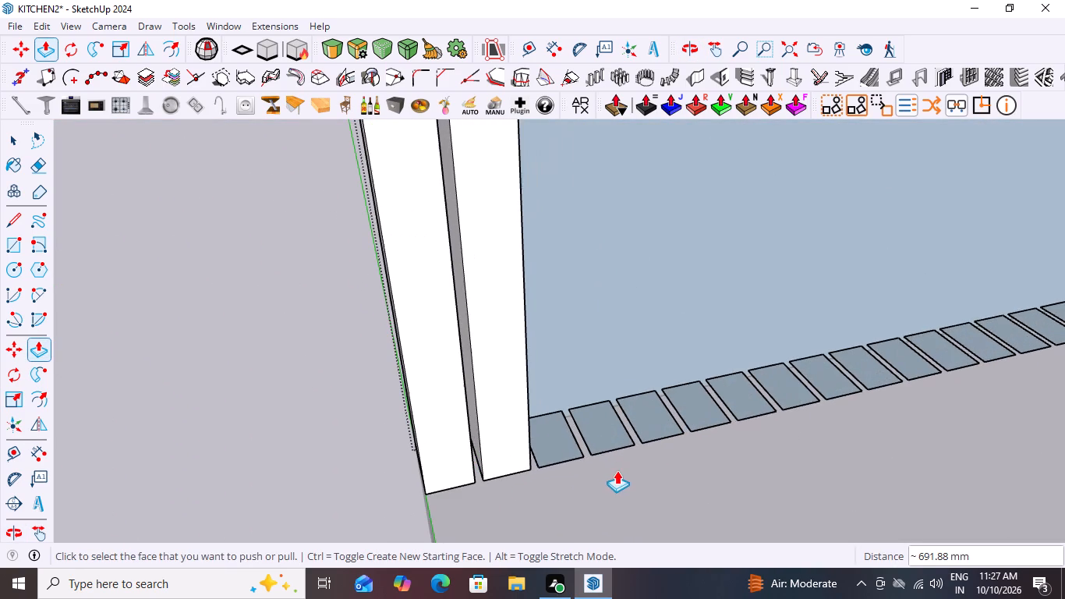
pyautogui.doubleClick(557, 436)
pyautogui.scroll(-3, 550, 466)
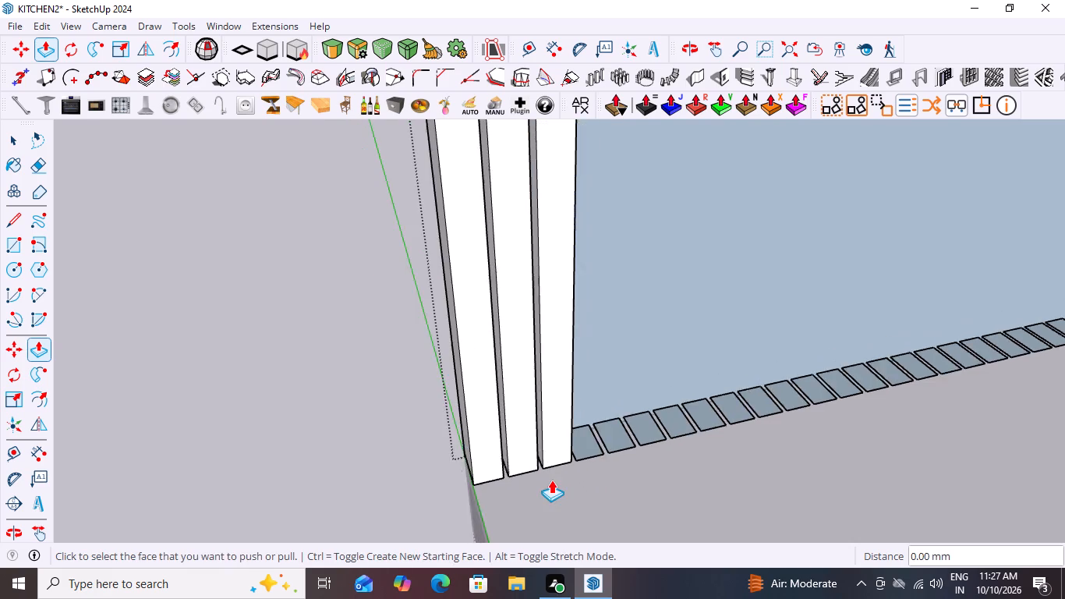
pyautogui.scroll(-8, 551, 480)
pyautogui.scroll(8, 586, 464)
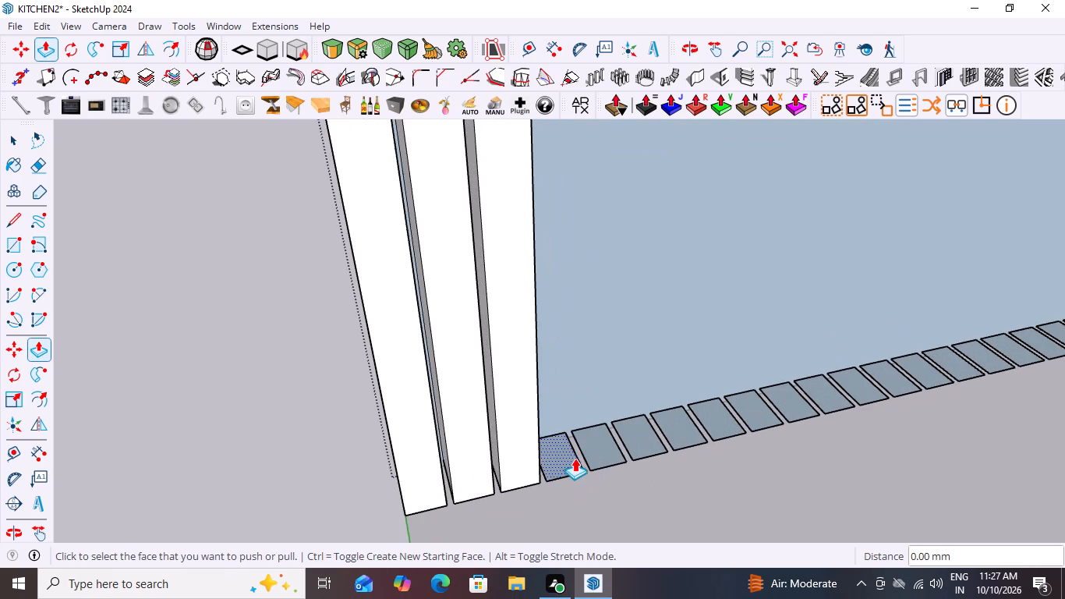
pyautogui.doubleClick(559, 447)
# Repeat the same extrusion height on the fifth through eighth rectangles from the long backsplash's free end.
pyautogui.scroll(-8, 568, 477)
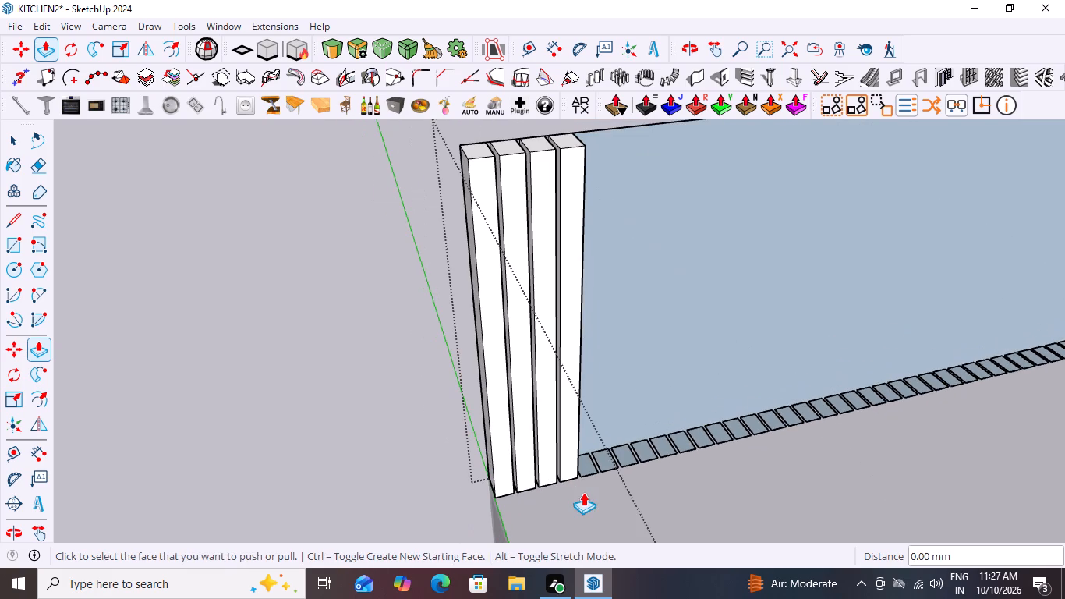
pyautogui.scroll(7, 590, 464)
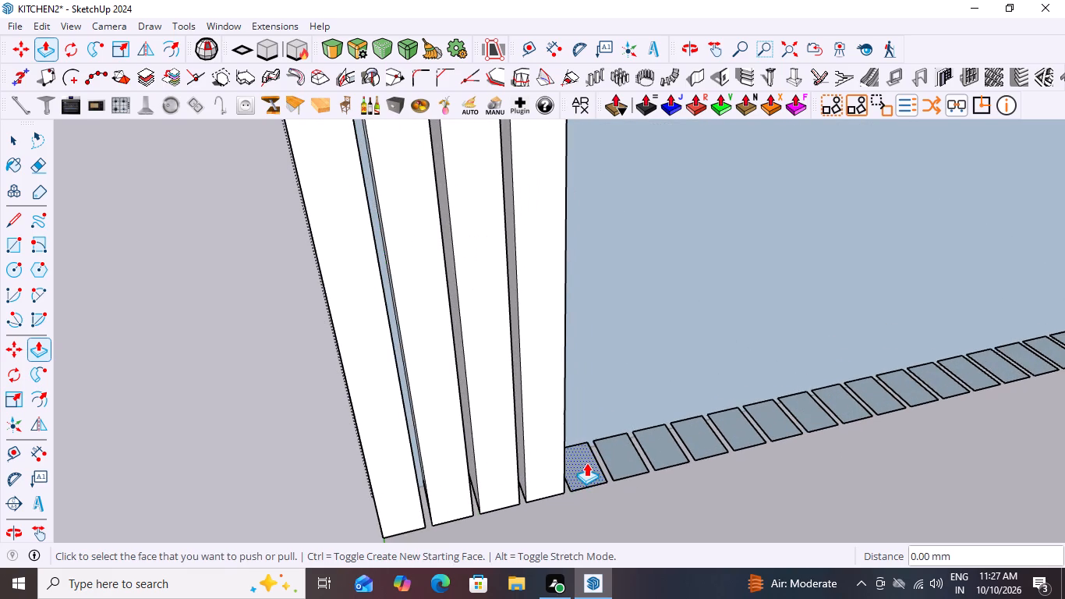
pyautogui.doubleClick(586, 463)
pyautogui.doubleClick(624, 452)
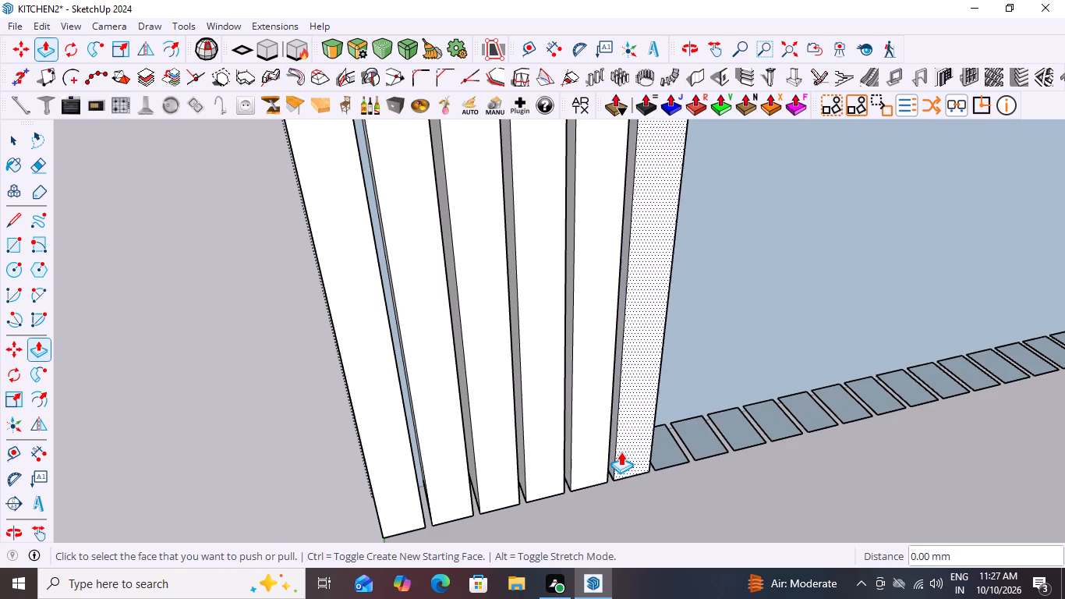
pyautogui.doubleClick(671, 448)
pyautogui.doubleClick(709, 438)
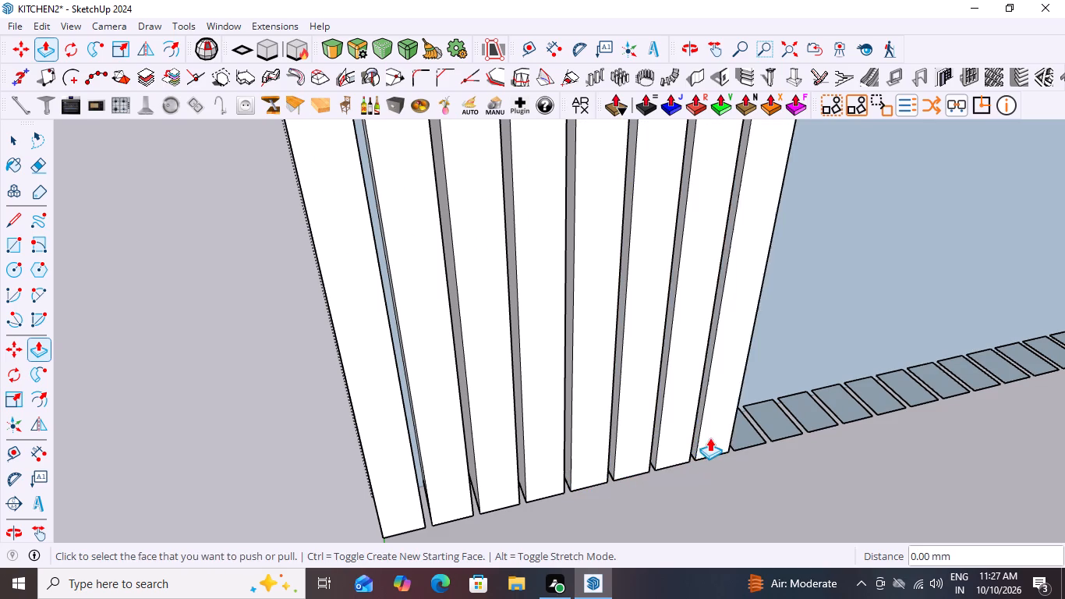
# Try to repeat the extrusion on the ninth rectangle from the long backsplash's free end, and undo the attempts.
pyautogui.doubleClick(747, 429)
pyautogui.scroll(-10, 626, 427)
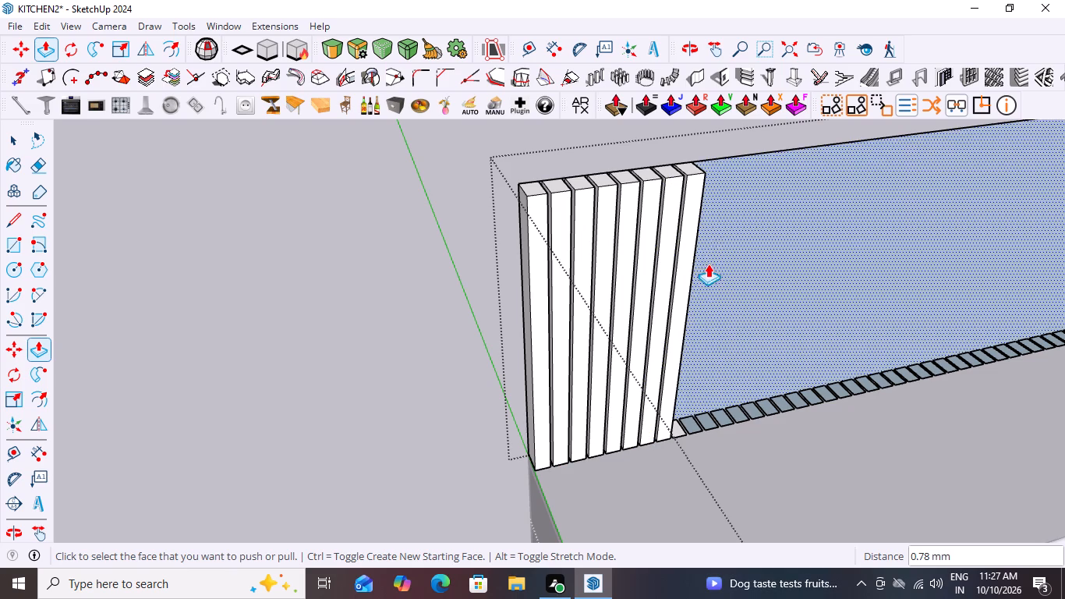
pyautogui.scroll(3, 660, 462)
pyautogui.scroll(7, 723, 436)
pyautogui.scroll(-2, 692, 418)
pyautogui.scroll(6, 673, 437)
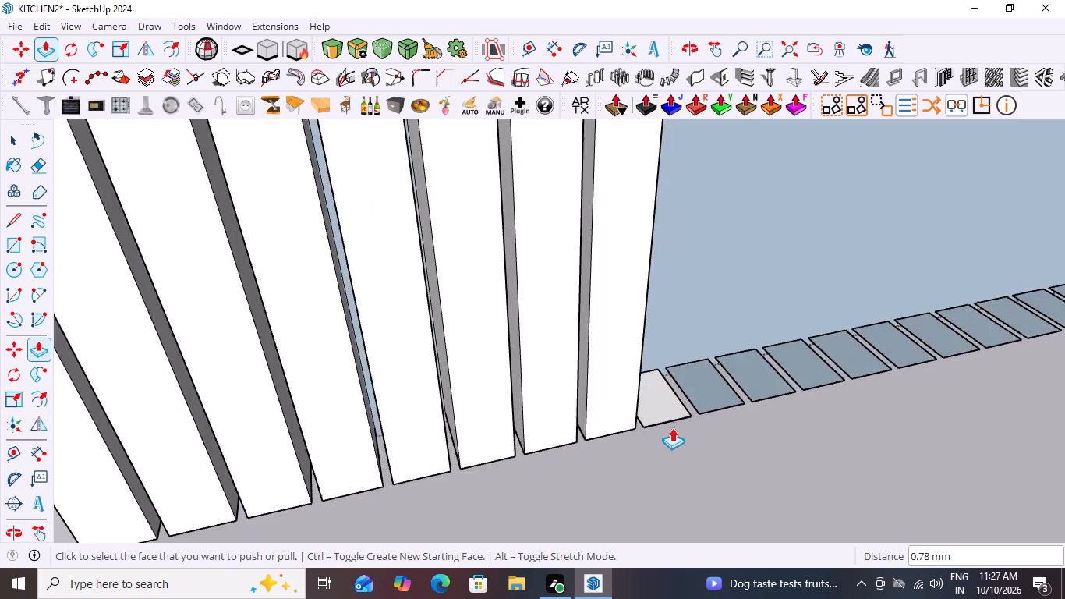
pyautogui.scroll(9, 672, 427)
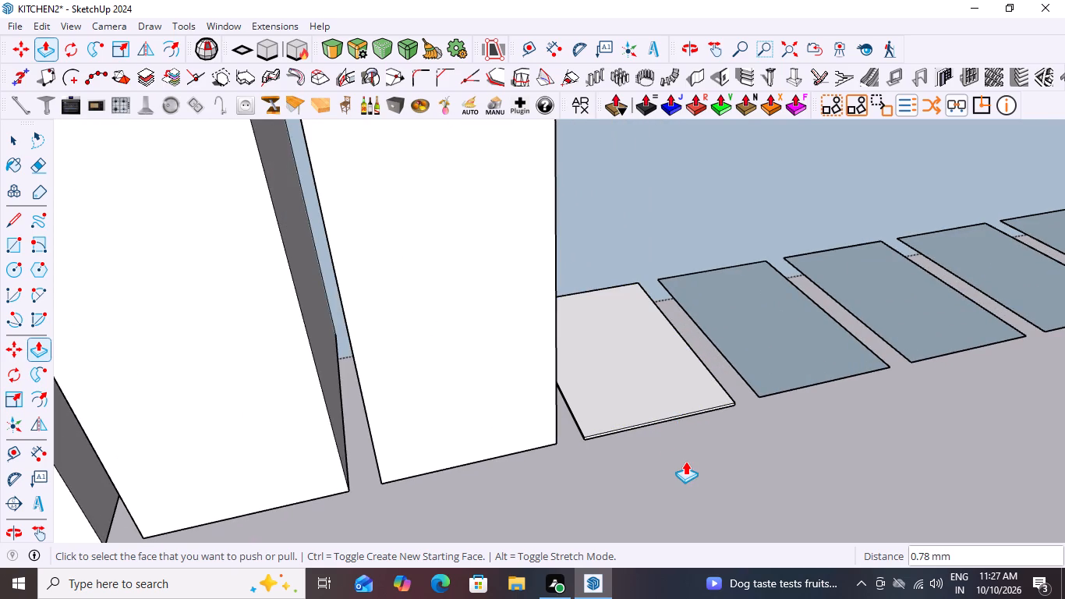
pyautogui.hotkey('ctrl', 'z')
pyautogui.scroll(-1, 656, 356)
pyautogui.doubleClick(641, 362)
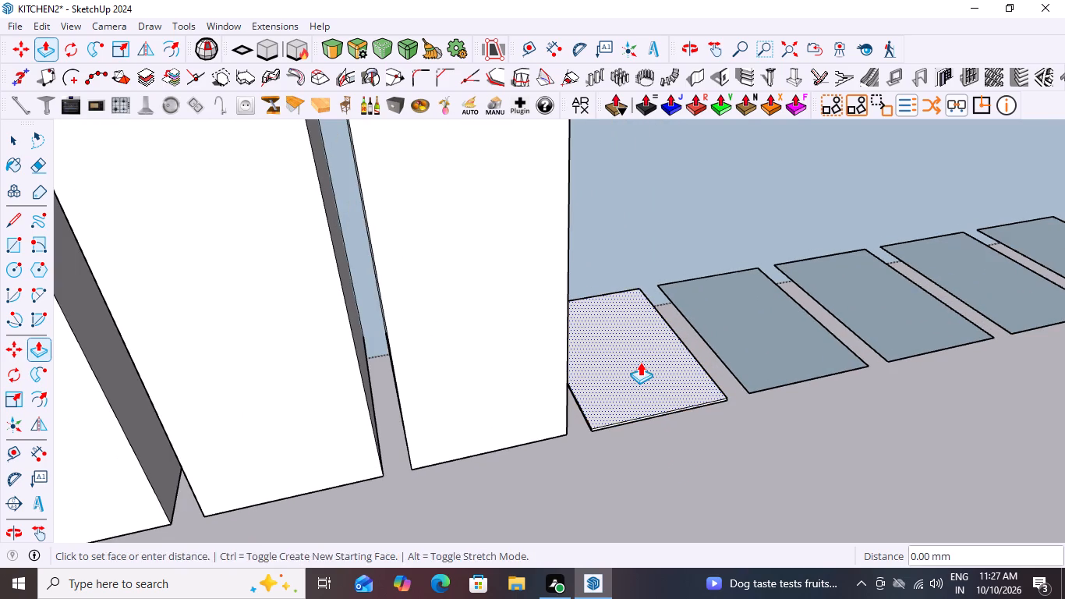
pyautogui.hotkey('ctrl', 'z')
# Extrude the ninth rectangle from the long backsplash's free end up to the end flute's top corner, about 692 mm.
pyautogui.click(640, 362)
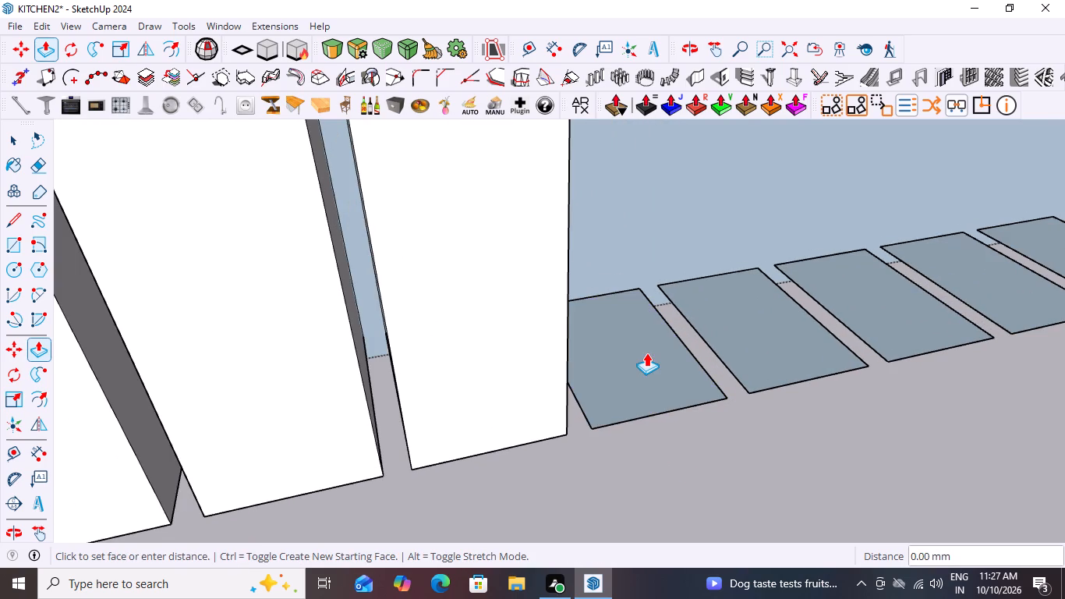
pyautogui.scroll(-20, 617, 256)
pyautogui.scroll(-12, 617, 256)
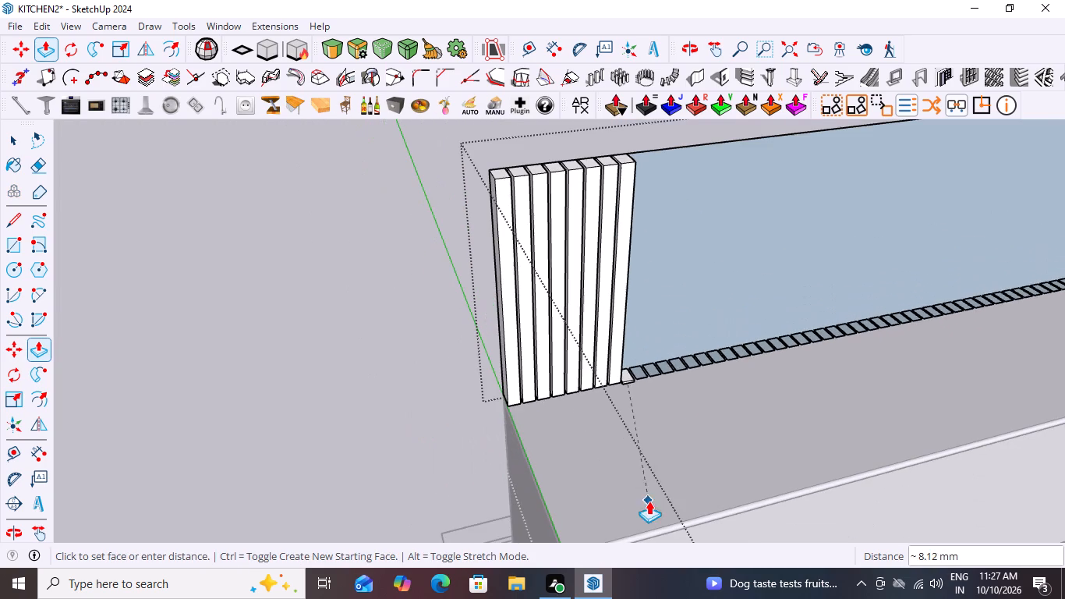
pyautogui.scroll(8, 465, 162)
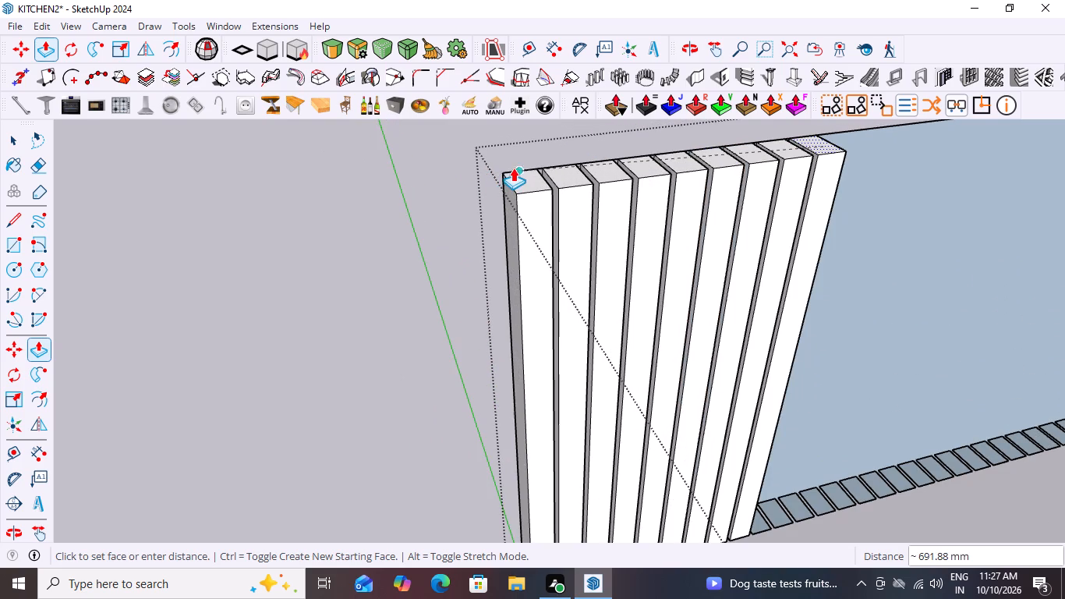
pyautogui.click(505, 168)
# Extrude the tenth rectangle from the long backsplash's free end by repeating the same extrusion height.
pyautogui.scroll(-9, 344, 211)
pyautogui.scroll(2, 650, 410)
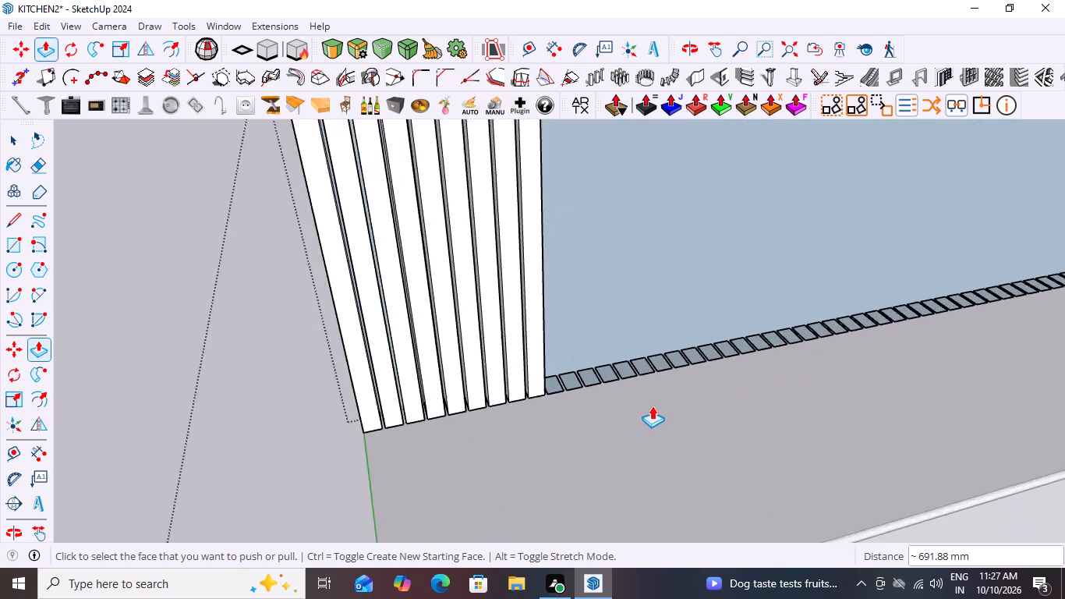
pyautogui.scroll(9, 652, 406)
pyautogui.doubleClick(527, 363)
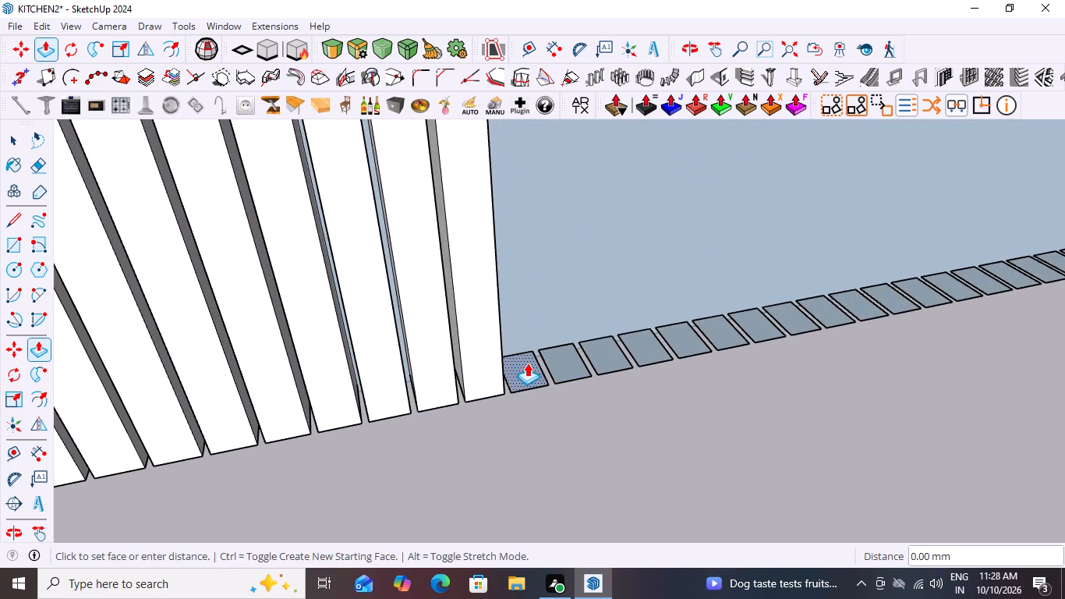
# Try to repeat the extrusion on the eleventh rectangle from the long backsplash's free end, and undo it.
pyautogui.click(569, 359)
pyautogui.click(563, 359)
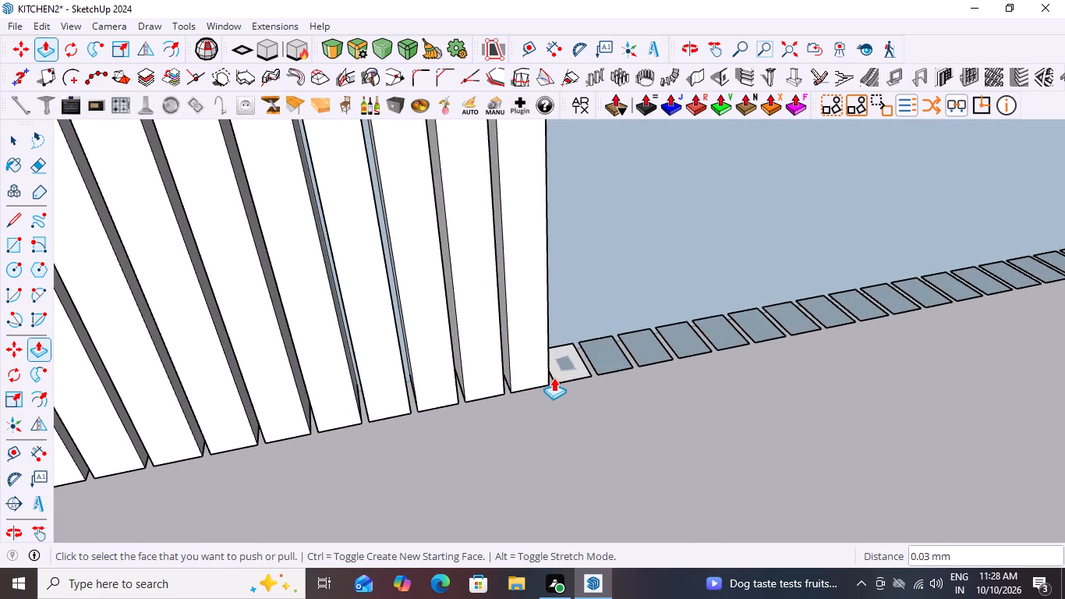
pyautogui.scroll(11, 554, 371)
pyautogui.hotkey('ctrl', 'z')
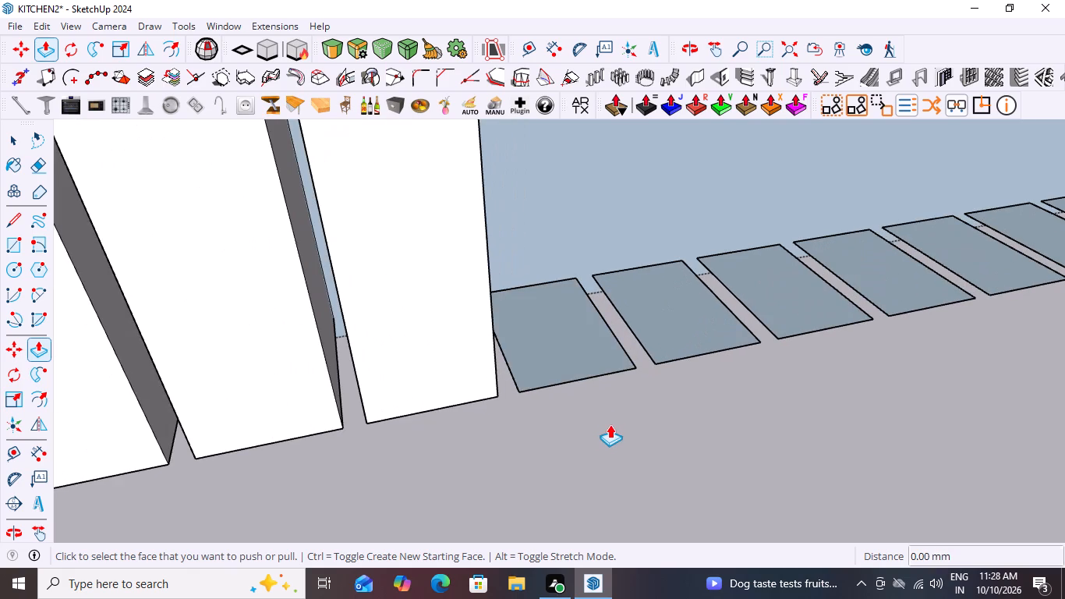
# Extrude the eleventh rectangle from the long backsplash's free end up to the backsplash's top edge, about 692 mm.
pyautogui.click(555, 335)
pyautogui.scroll(-3, 575, 357)
pyautogui.scroll(-8, 552, 151)
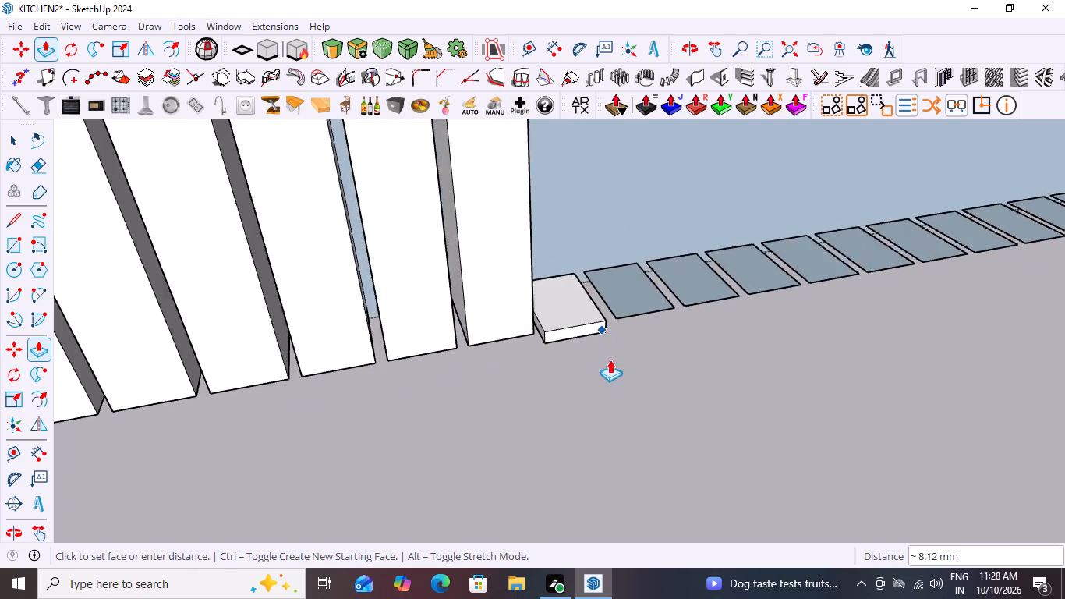
pyautogui.scroll(-20, 610, 360)
pyautogui.scroll(-3, 610, 360)
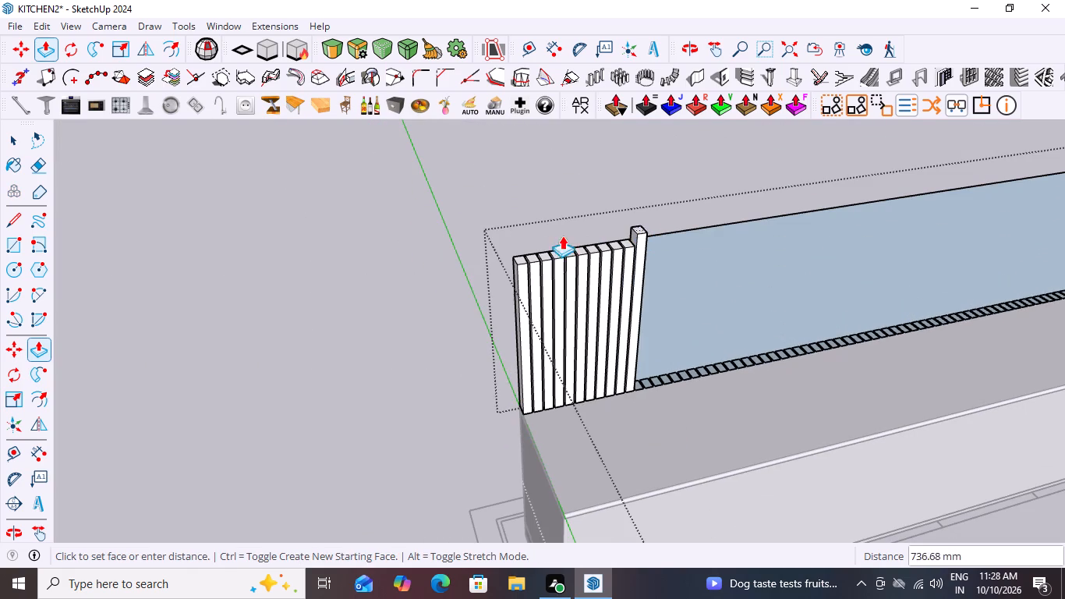
pyautogui.scroll(13, 544, 237)
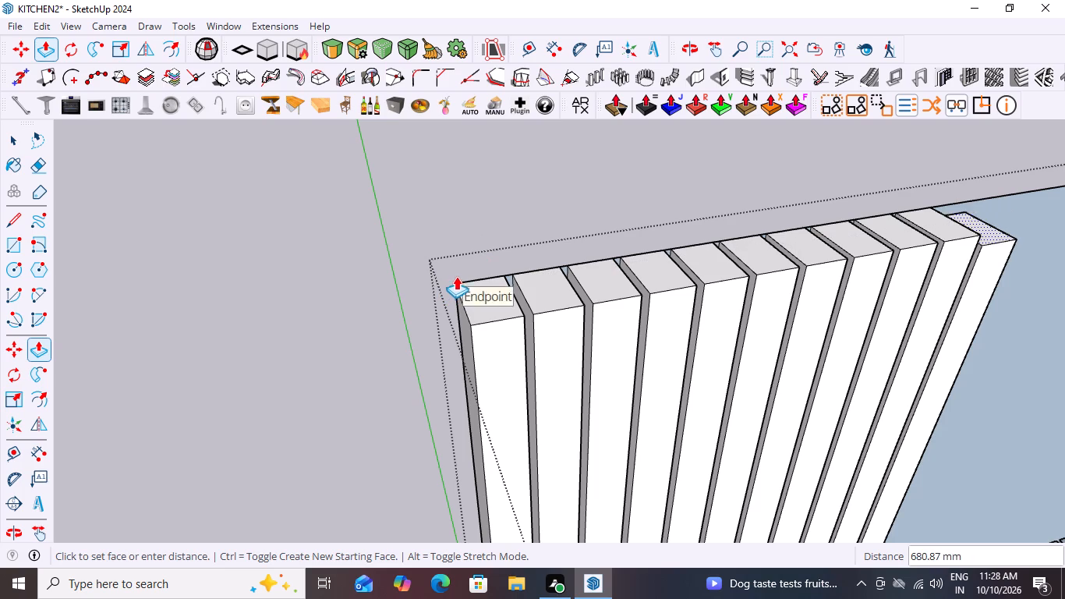
pyautogui.scroll(3, 460, 274)
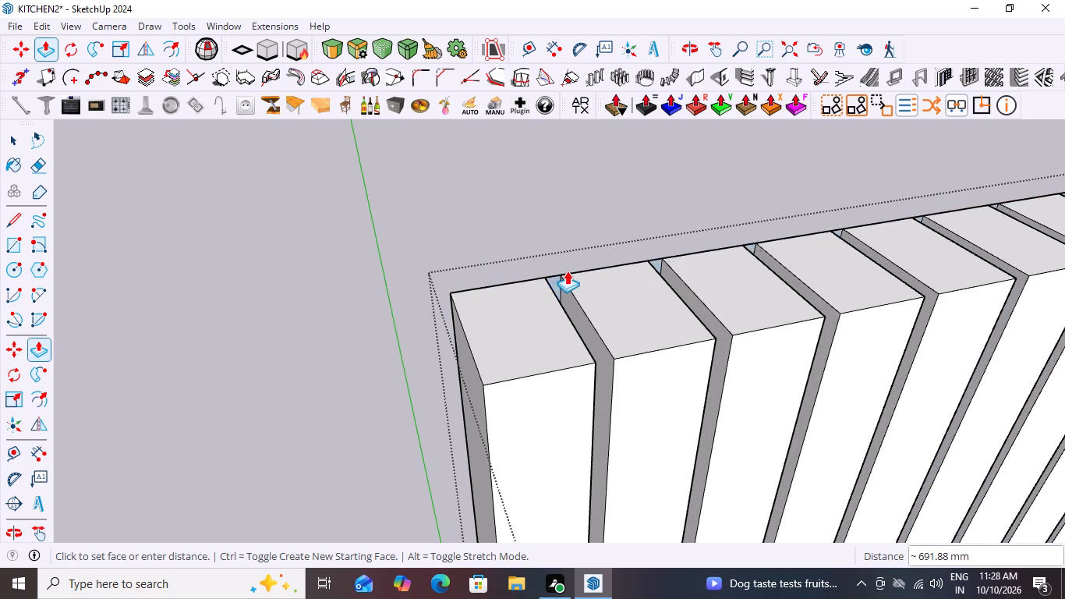
pyautogui.scroll(-8, 383, 300)
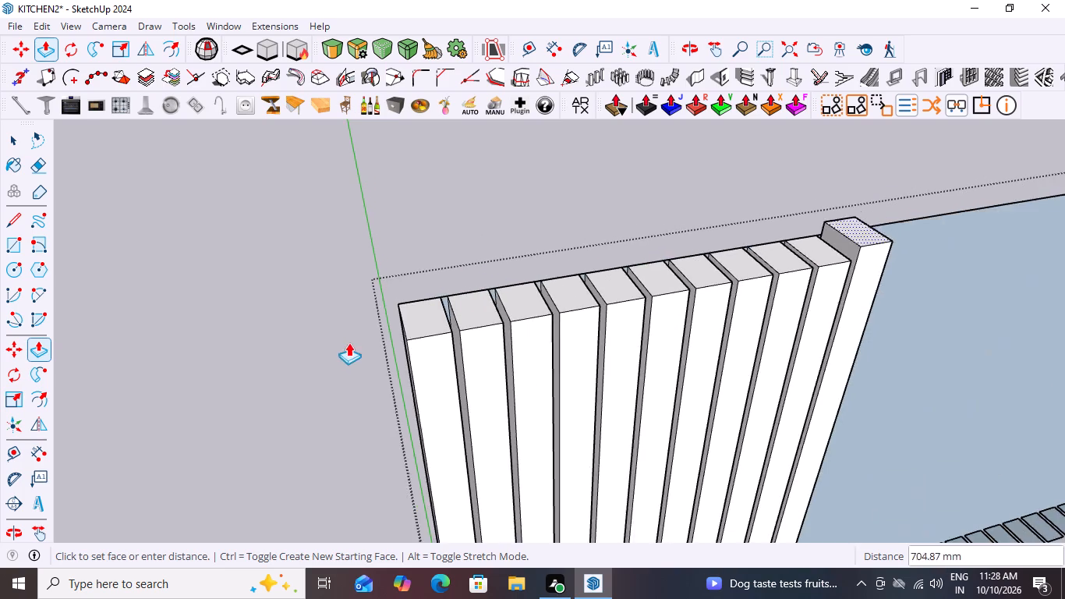
pyautogui.scroll(-4, 349, 342)
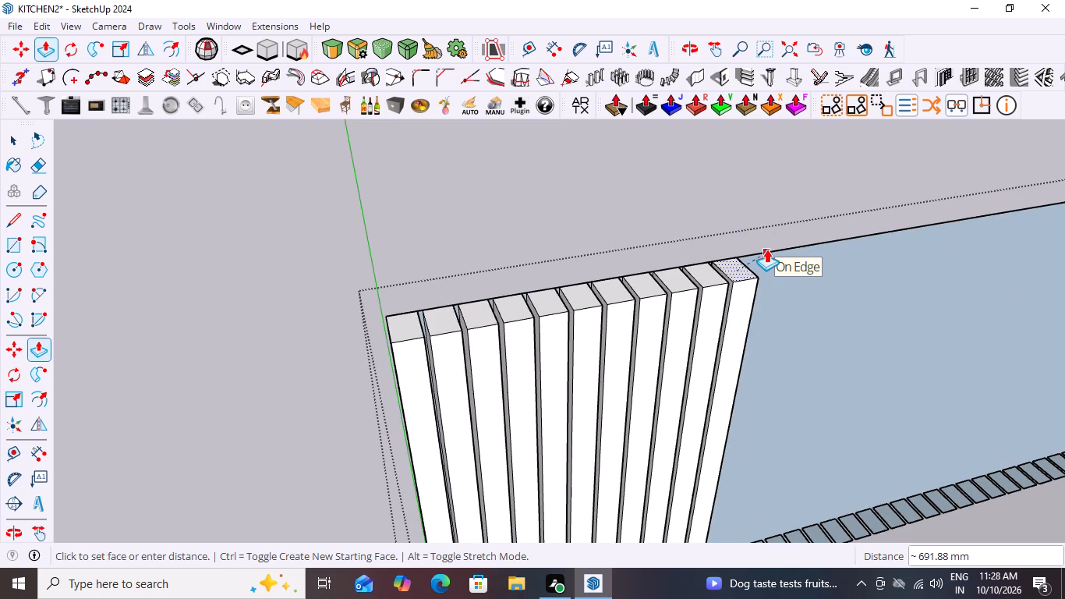
pyautogui.scroll(7, 766, 249)
pyautogui.scroll(-4, 770, 250)
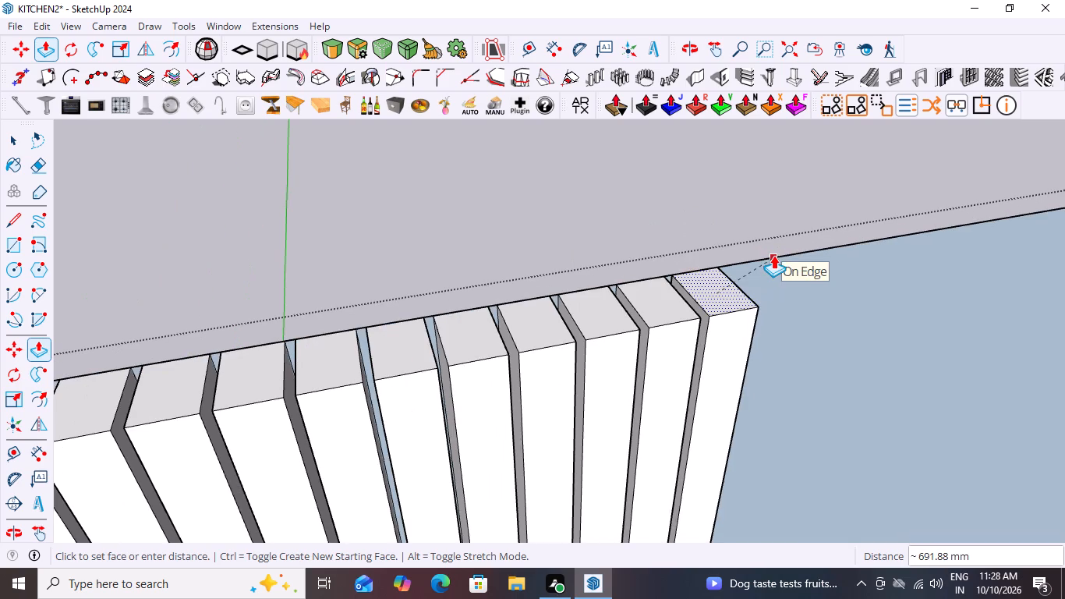
pyautogui.click(773, 255)
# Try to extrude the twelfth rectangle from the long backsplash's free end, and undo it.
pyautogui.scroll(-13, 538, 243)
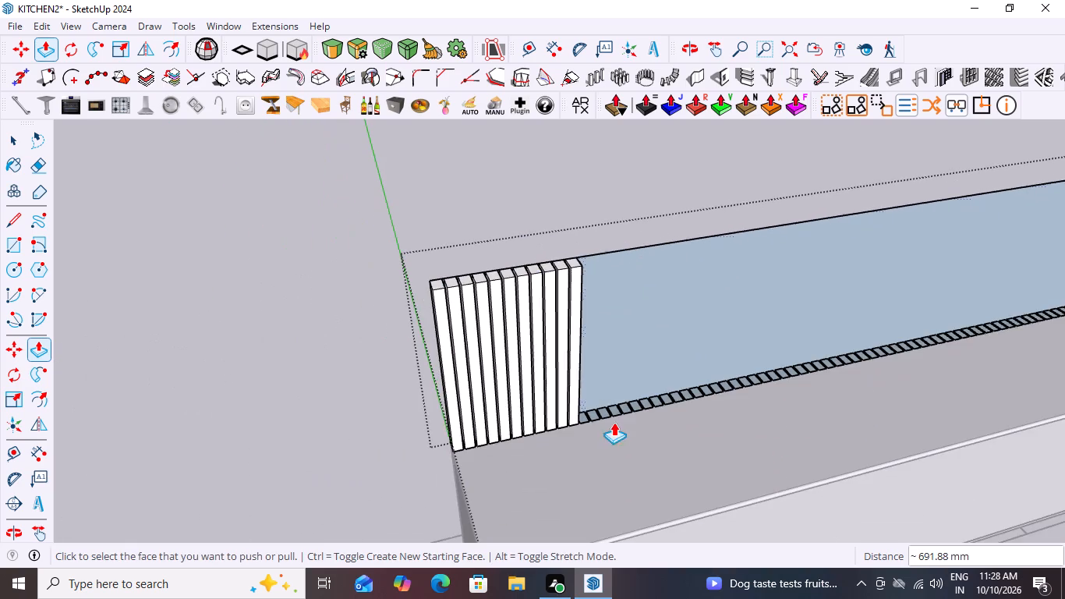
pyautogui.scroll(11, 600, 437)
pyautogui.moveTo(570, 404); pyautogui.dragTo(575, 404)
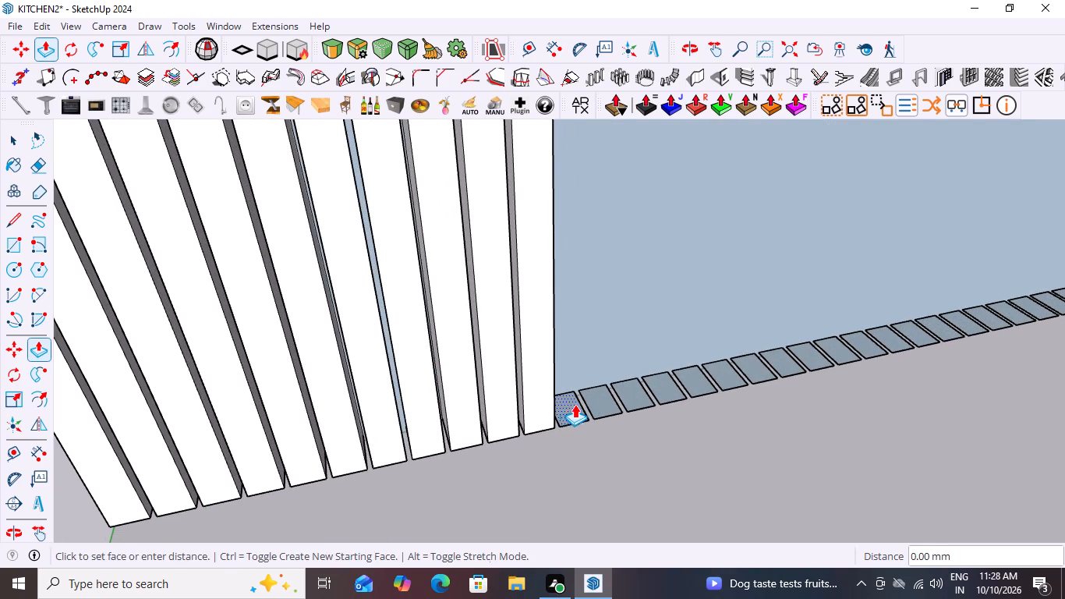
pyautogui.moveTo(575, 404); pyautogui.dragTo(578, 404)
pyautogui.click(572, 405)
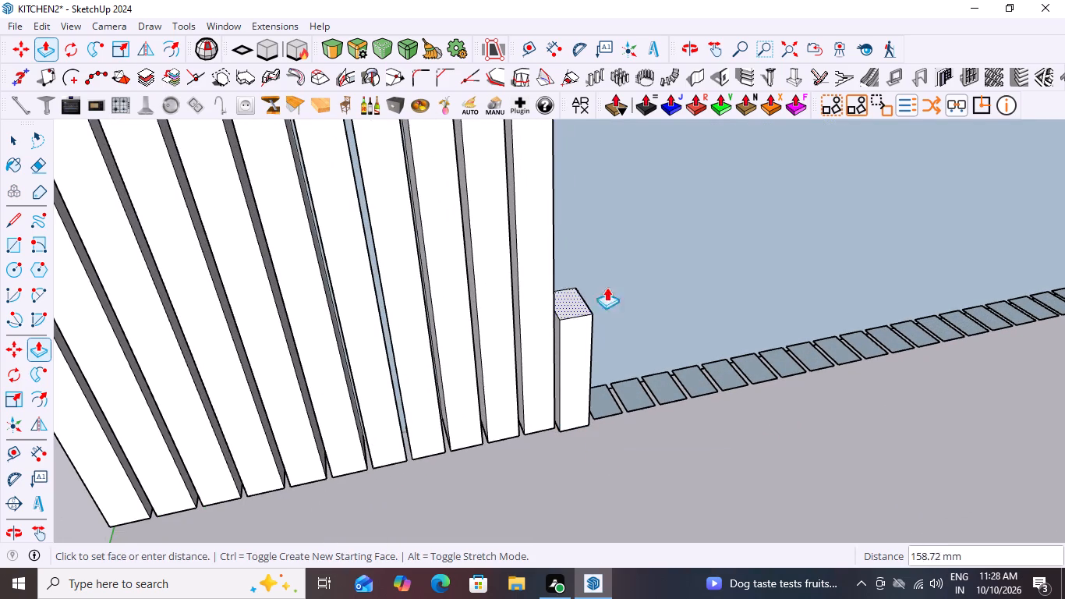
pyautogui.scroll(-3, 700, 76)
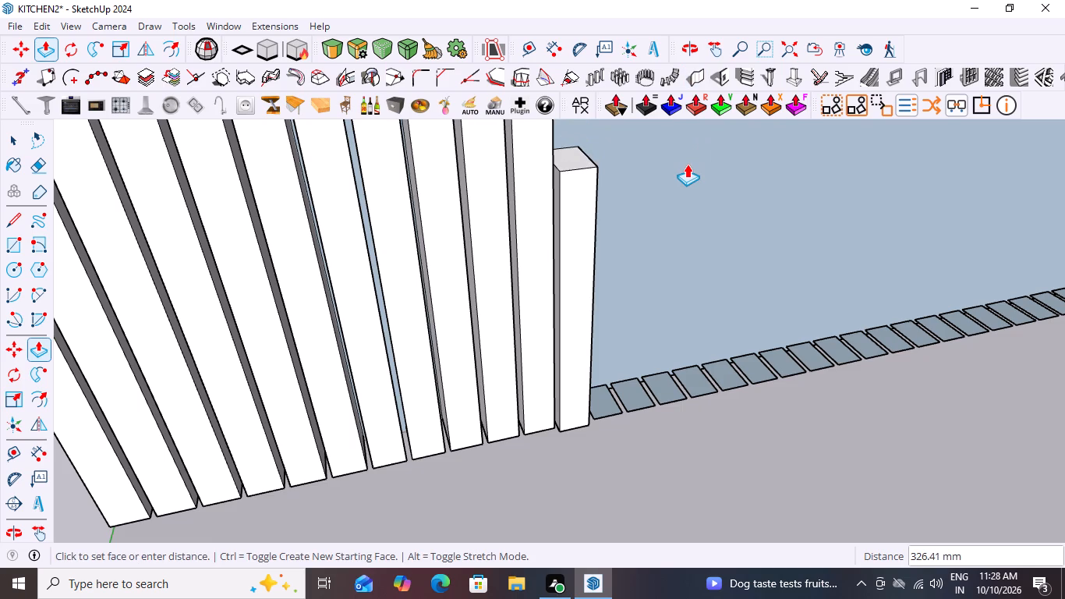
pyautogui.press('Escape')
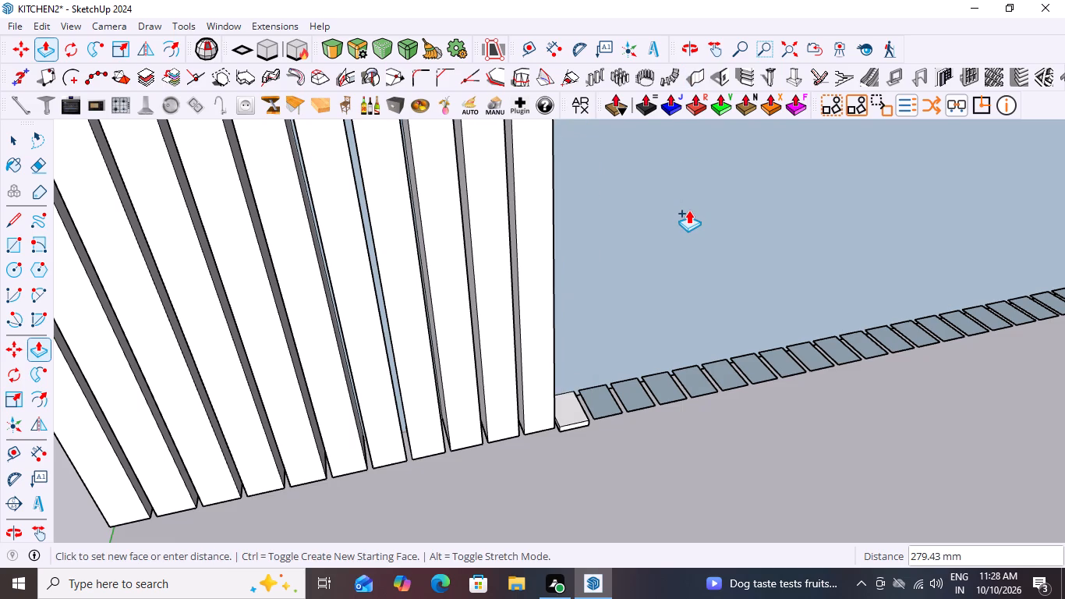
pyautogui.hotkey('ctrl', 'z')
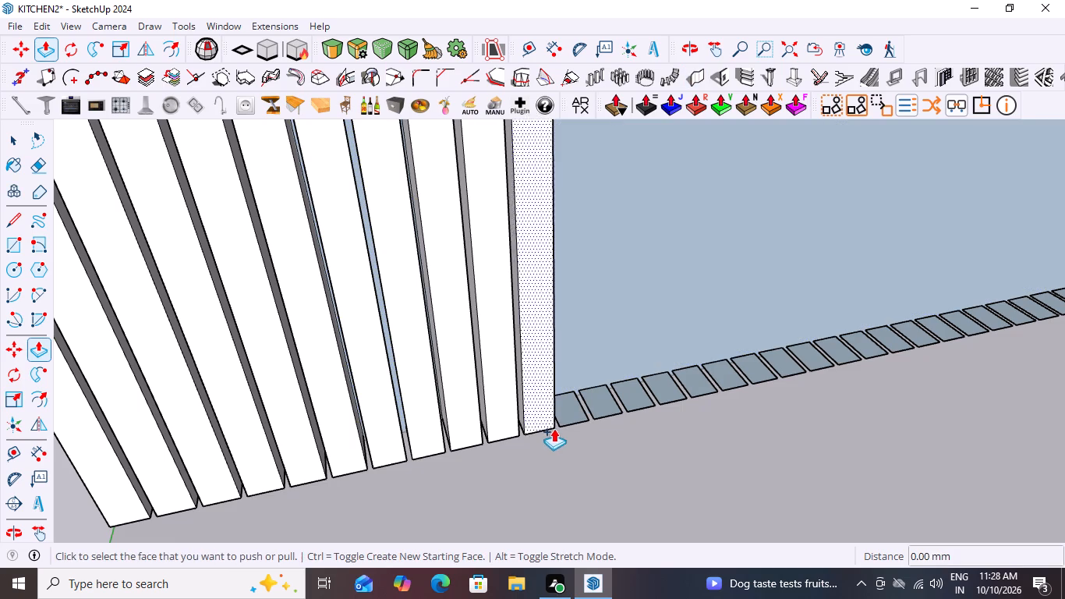
# Extrude the twelfth rectangle from the long backsplash's free end up to the backsplash's top edge, about 692 mm.
pyautogui.click(572, 397)
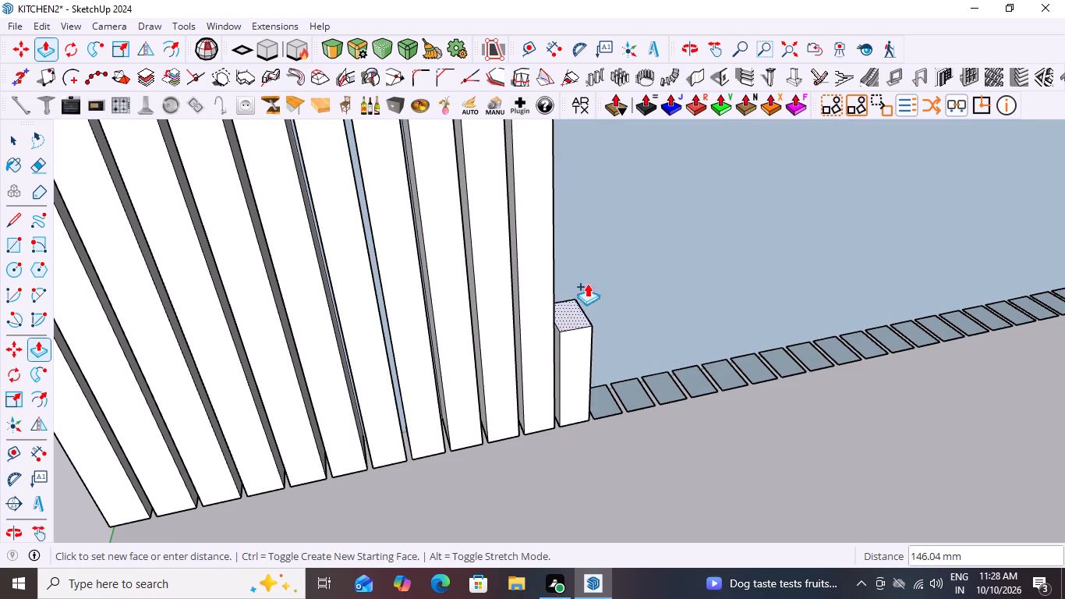
pyautogui.scroll(-20, 586, 282)
pyautogui.scroll(10, 646, 300)
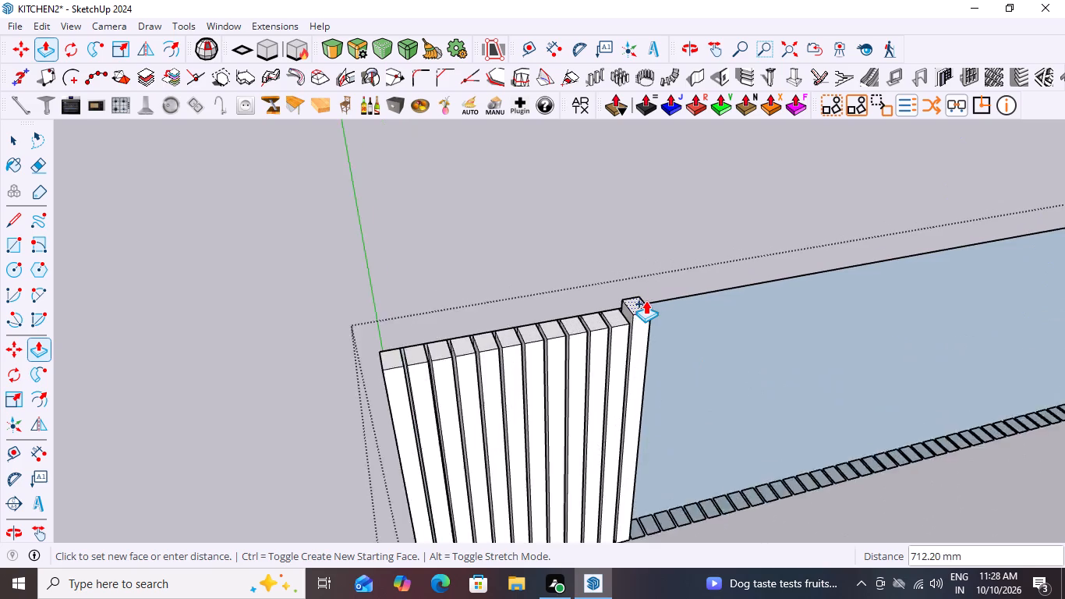
pyautogui.scroll(9, 646, 300)
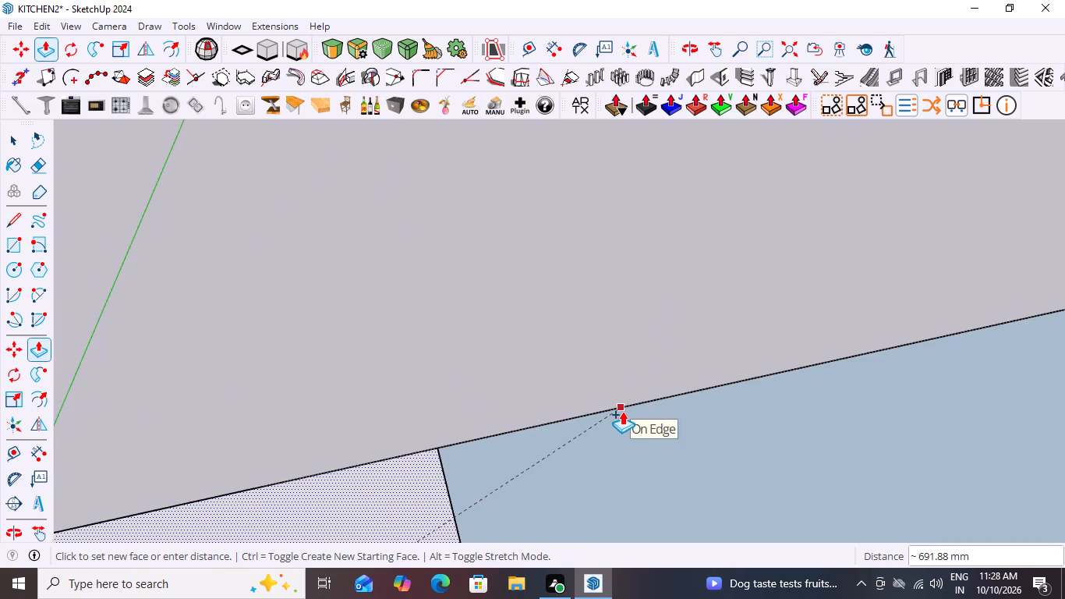
pyautogui.click(622, 411)
# Extrude the thirteenth rectangle from the long backsplash's free end by repeating the same extrusion height.
pyautogui.scroll(-17, 534, 315)
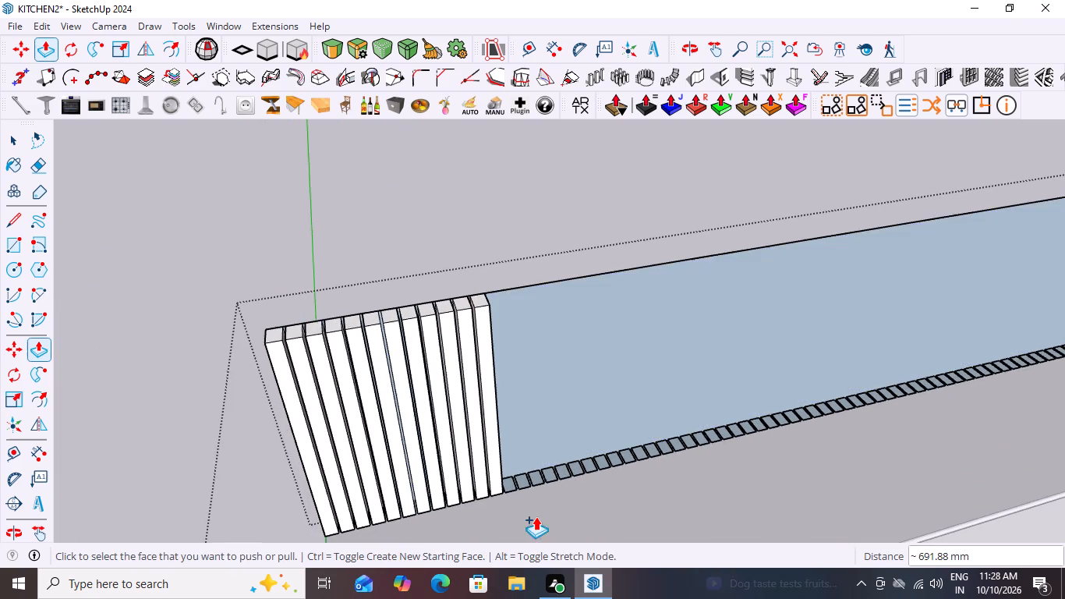
pyautogui.scroll(11, 506, 502)
pyautogui.click(523, 445)
pyautogui.moveTo(522, 444); pyautogui.dragTo(540, 438)
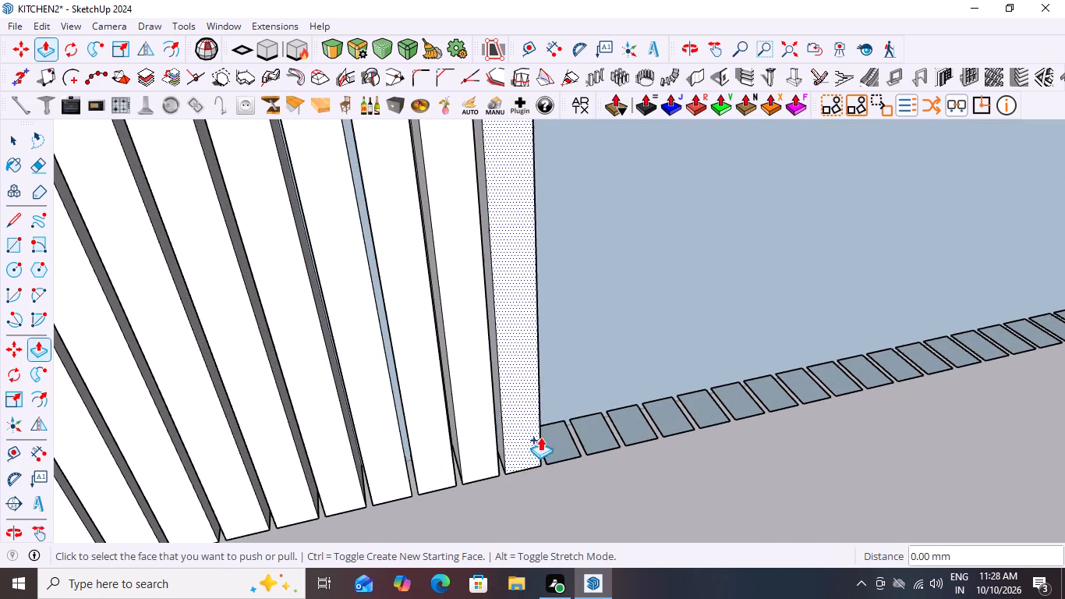
pyautogui.doubleClick(560, 433)
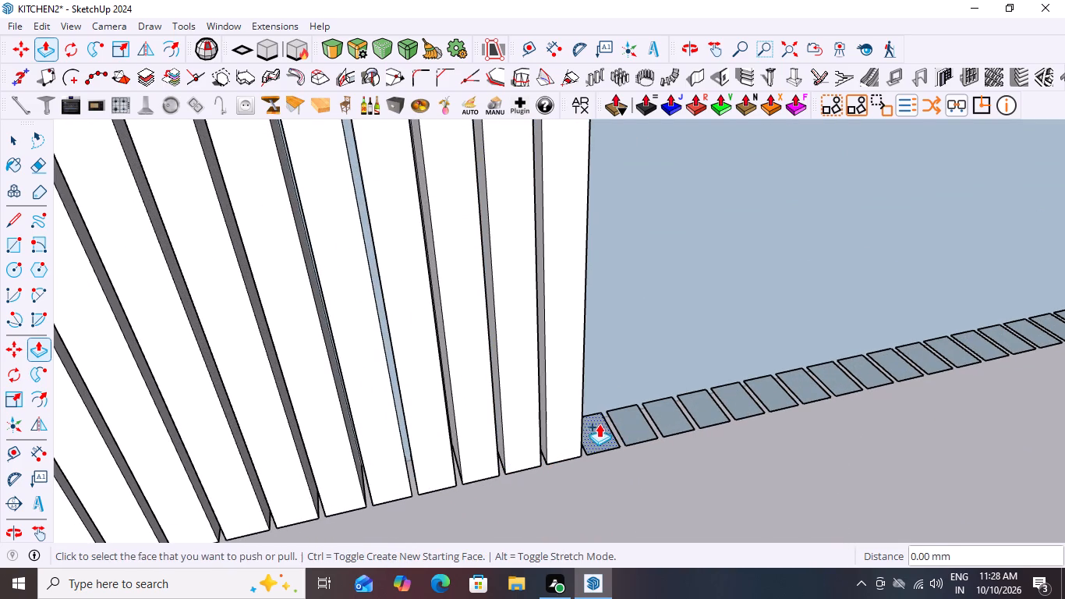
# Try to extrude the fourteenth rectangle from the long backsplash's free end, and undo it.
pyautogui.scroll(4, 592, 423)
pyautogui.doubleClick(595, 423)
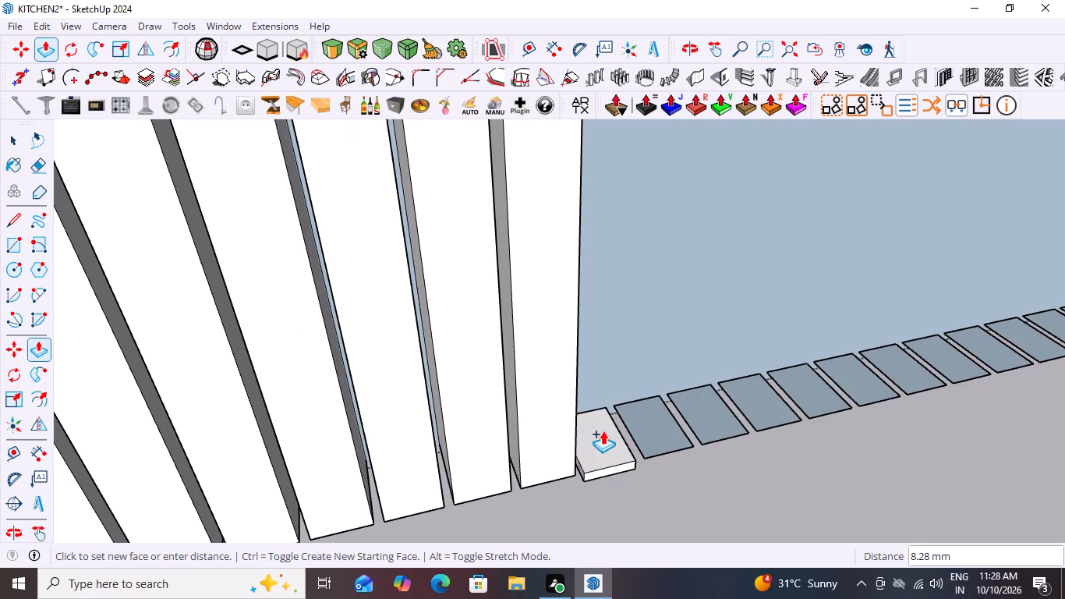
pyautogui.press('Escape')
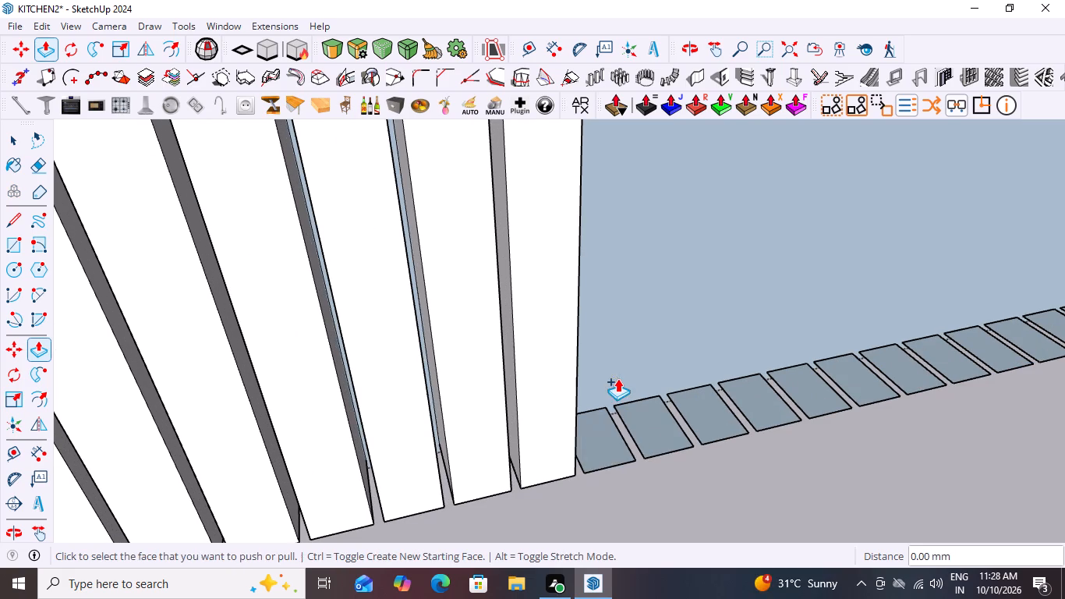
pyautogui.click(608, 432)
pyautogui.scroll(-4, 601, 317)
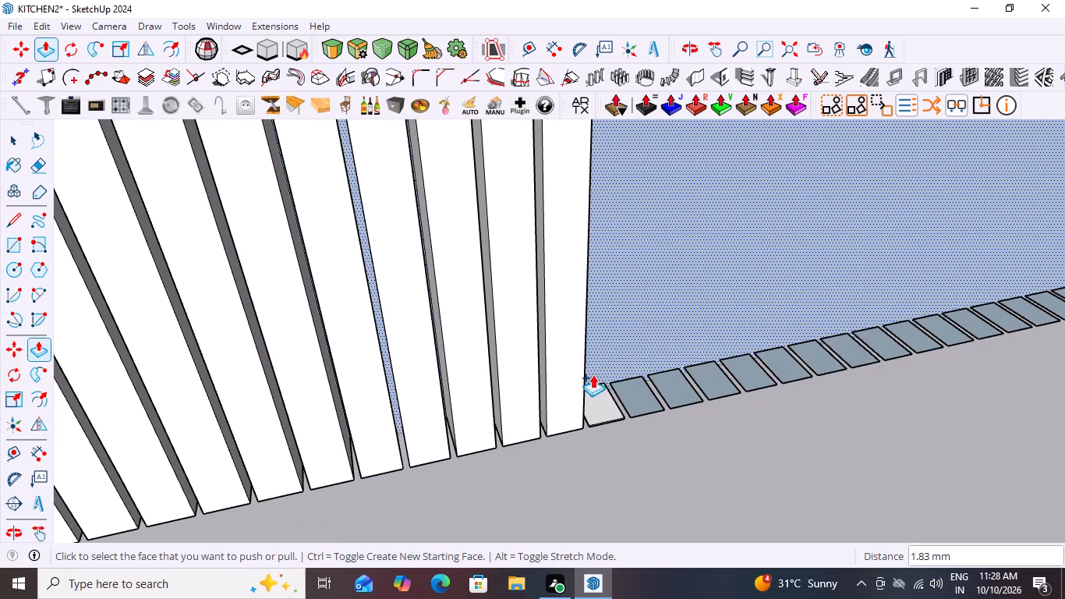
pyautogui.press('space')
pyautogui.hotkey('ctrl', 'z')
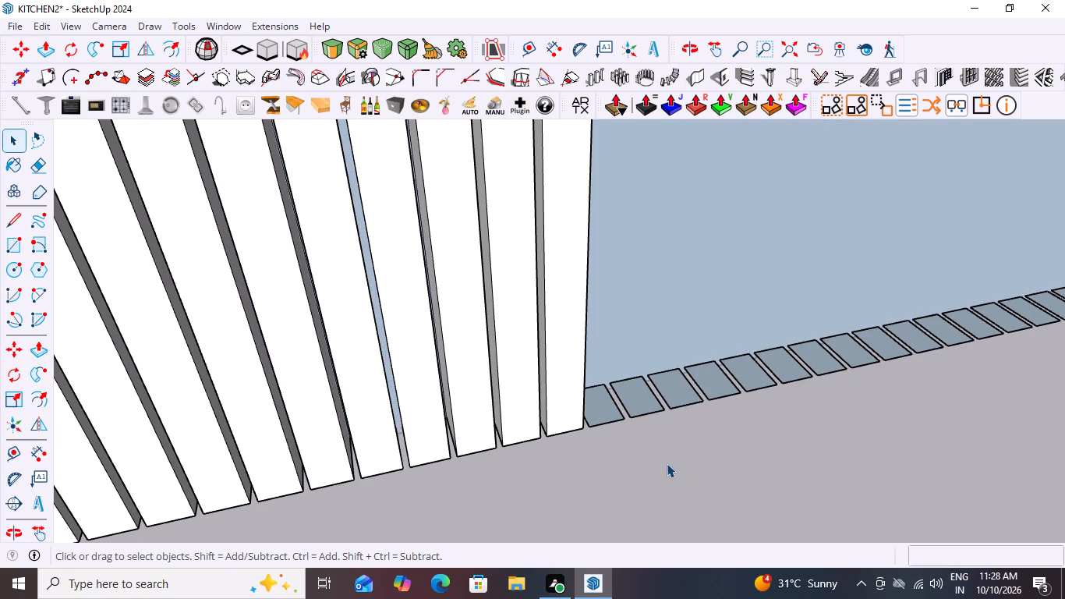
# Select the first ten unextruded rectangles next to the finished flutes along the long backsplash as one multiple selection.
pyautogui.scroll(2, 650, 446)
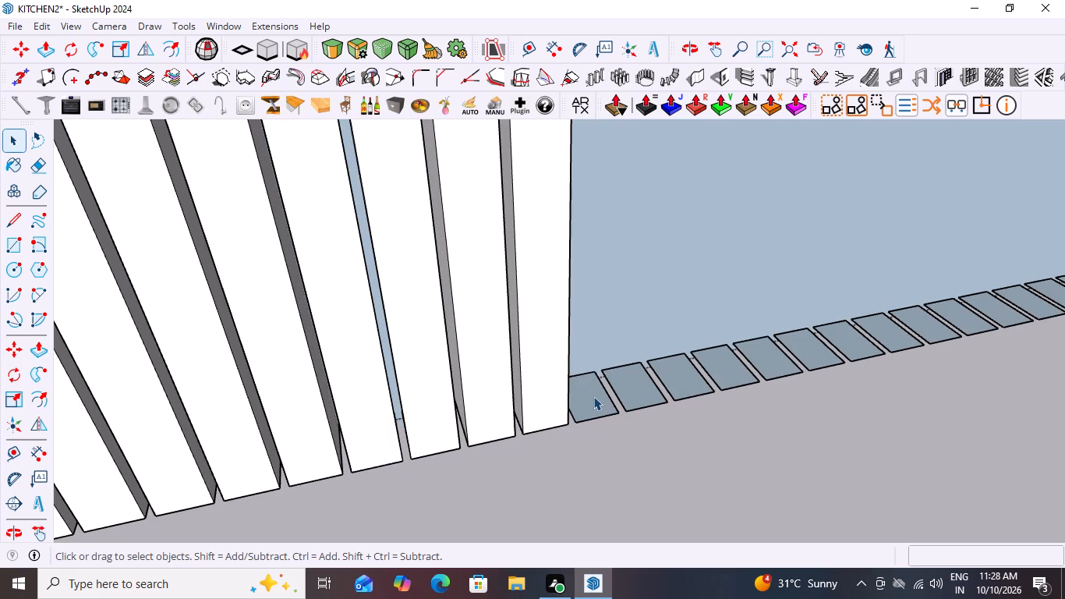
pyautogui.click(594, 396)
pyautogui.keyDown('shift'); pyautogui.click(634, 388); pyautogui.keyUp('shift')
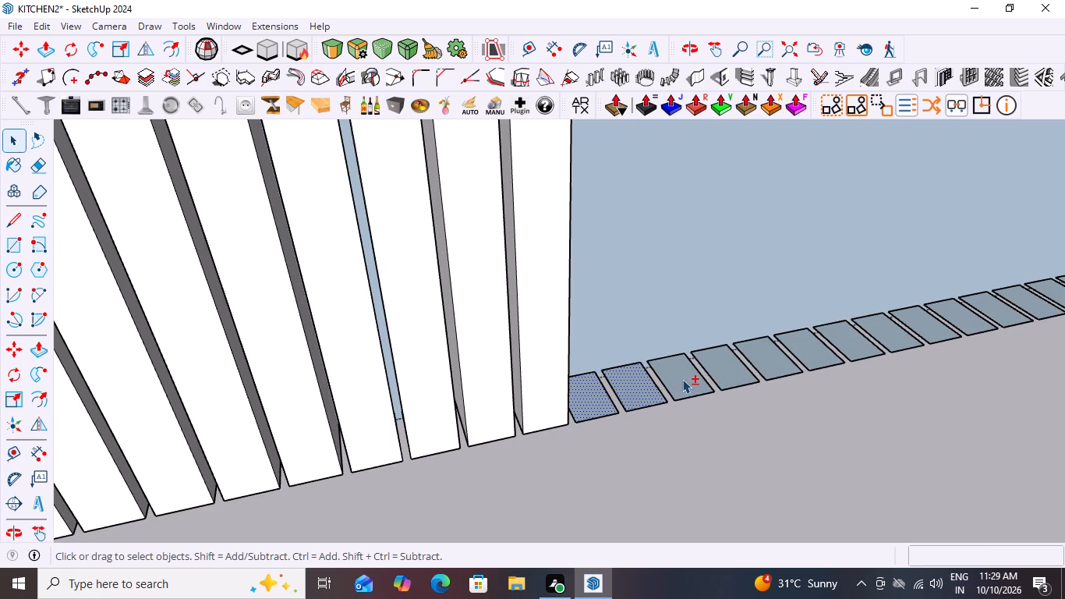
pyautogui.keyDown('shift'); pyautogui.click(682, 379); pyautogui.keyUp('shift')
pyautogui.keyDown('shift'); pyautogui.click(738, 371); pyautogui.keyUp('shift')
pyautogui.keyDown('shift'); pyautogui.scroll(-10, 534, 396); pyautogui.keyUp('shift')
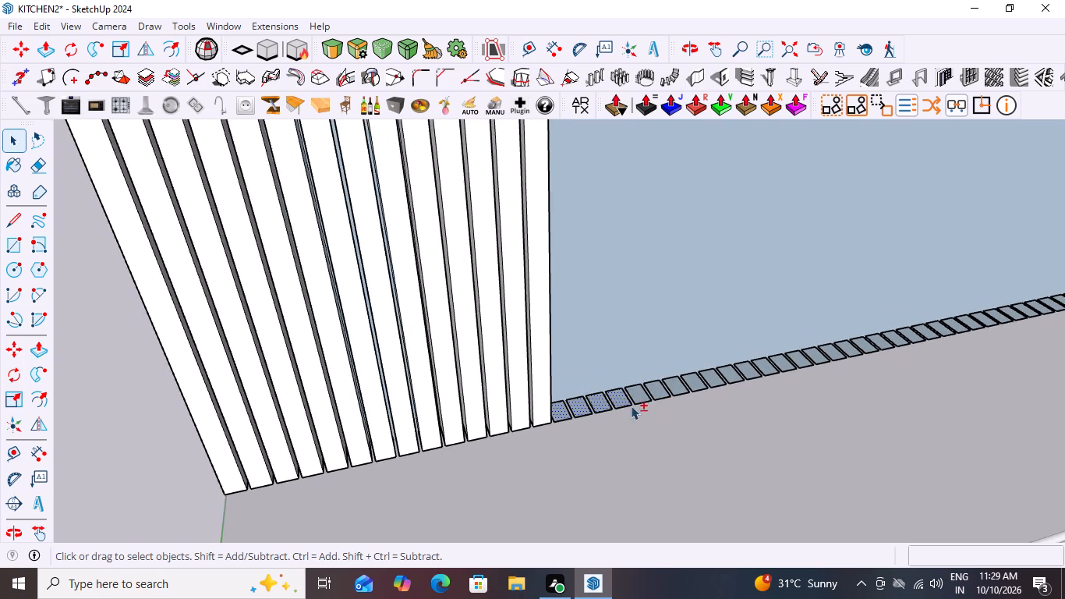
pyautogui.keyDown('shift'); pyautogui.scroll(3, 630, 403); pyautogui.keyUp('shift')
pyautogui.keyDown('shift'); pyautogui.click(642, 392); pyautogui.keyUp('shift')
pyautogui.keyDown('shift'); pyautogui.click(666, 386); pyautogui.keyUp('shift')
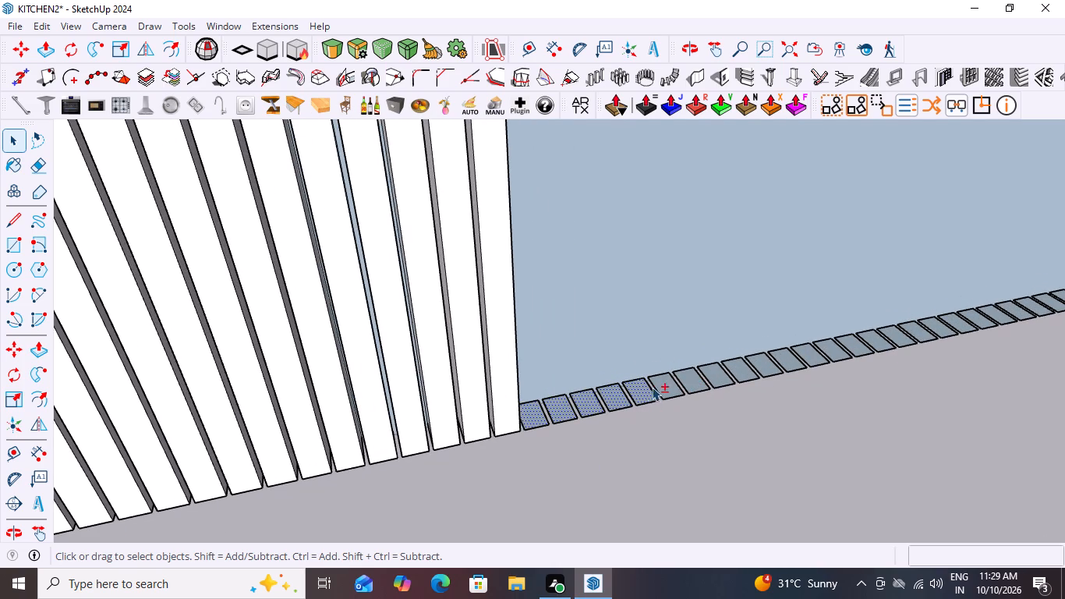
pyautogui.keyDown('shift'); pyautogui.click(664, 385); pyautogui.keyUp('shift')
pyautogui.keyDown('shift'); pyautogui.click(692, 381); pyautogui.keyUp('shift')
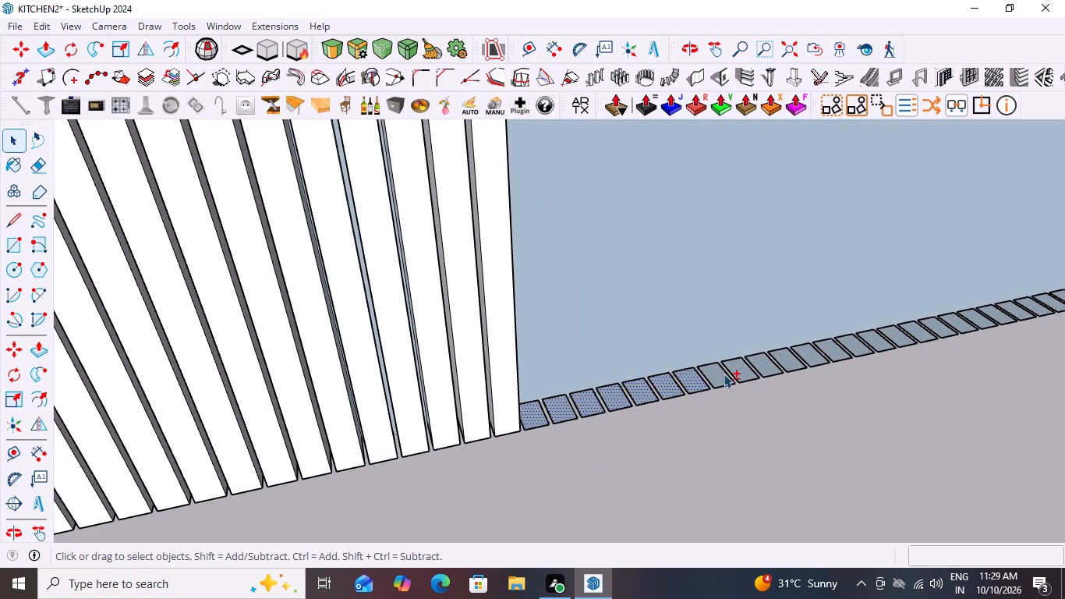
pyautogui.keyDown('shift'); pyautogui.click(716, 374); pyautogui.keyUp('shift')
pyautogui.keyDown('shift'); pyautogui.click(741, 370); pyautogui.keyUp('shift')
pyautogui.keyDown('shift'); pyautogui.click(766, 364); pyautogui.keyUp('shift')
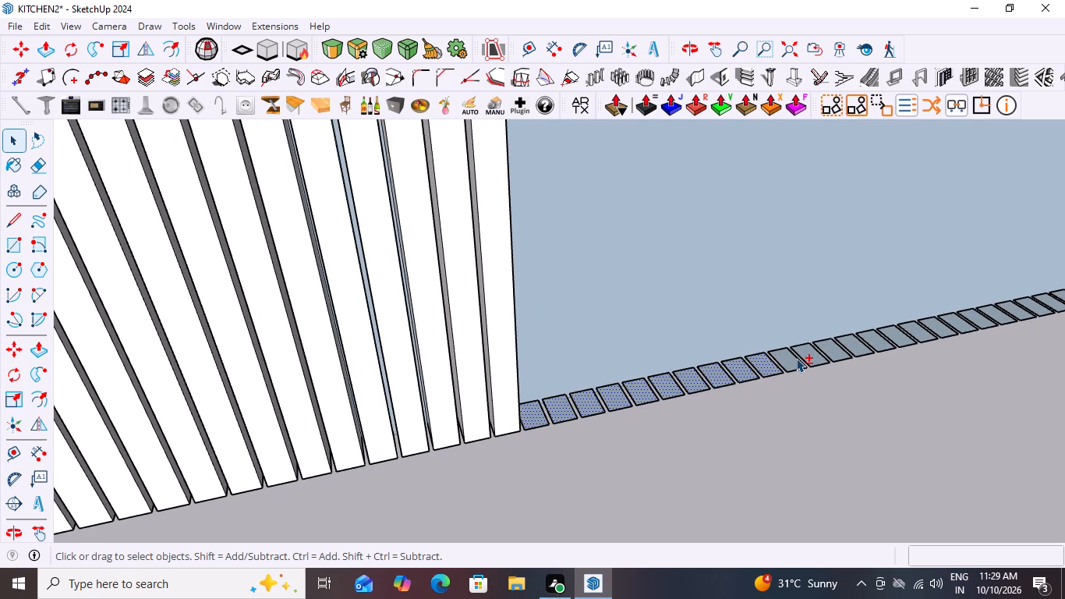
# Add the next twelve small rectangles along the long backsplash to the selection.
pyautogui.keyDown('shift'); pyautogui.click(787, 359); pyautogui.keyUp('shift')
pyautogui.keyDown('shift'); pyautogui.click(806, 353); pyautogui.keyUp('shift')
pyautogui.keyDown('shift'); pyautogui.click(830, 345); pyautogui.keyUp('shift')
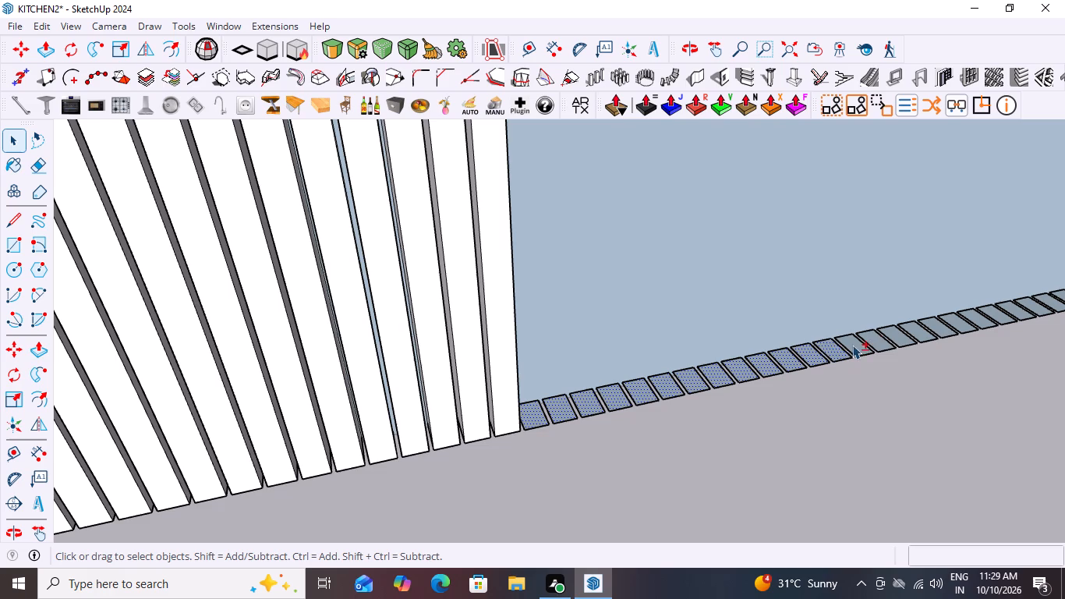
pyautogui.keyDown('shift'); pyautogui.click(852, 345); pyautogui.keyUp('shift')
pyautogui.keyDown('shift'); pyautogui.click(870, 339); pyautogui.keyUp('shift')
pyautogui.keyDown('shift'); pyautogui.click(897, 332); pyautogui.keyUp('shift')
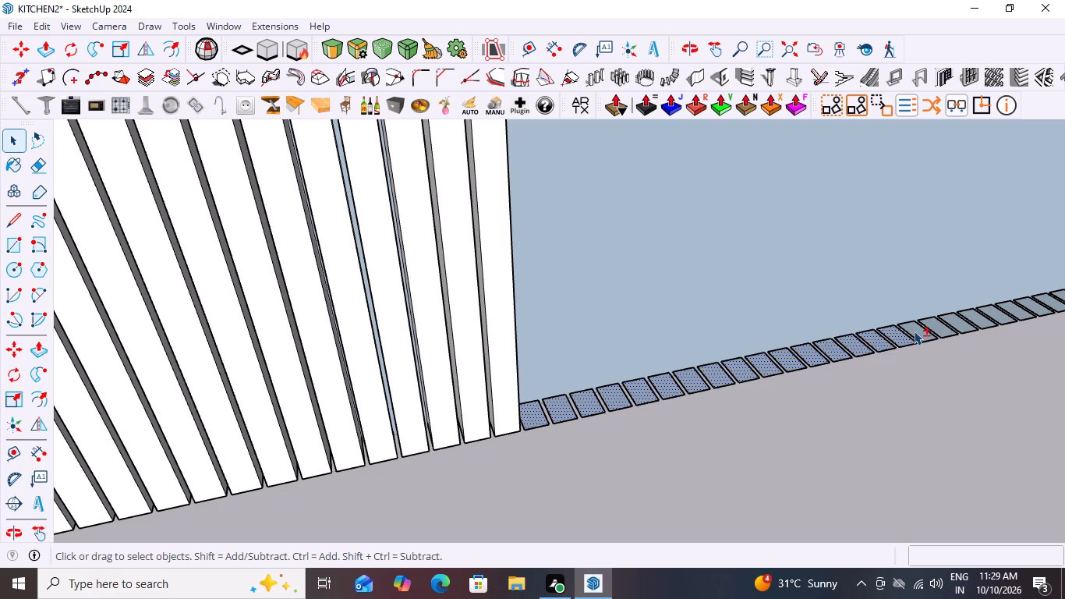
pyautogui.keyDown('shift'); pyautogui.click(914, 331); pyautogui.keyUp('shift')
pyautogui.keyDown('shift'); pyautogui.click(936, 324); pyautogui.keyUp('shift')
pyautogui.keyDown('shift'); pyautogui.scroll(-6, 762, 363); pyautogui.keyUp('shift')
pyautogui.keyDown('shift'); pyautogui.scroll(7, 945, 334); pyautogui.keyUp('shift')
pyautogui.keyDown('shift'); pyautogui.click(829, 354); pyautogui.keyUp('shift')
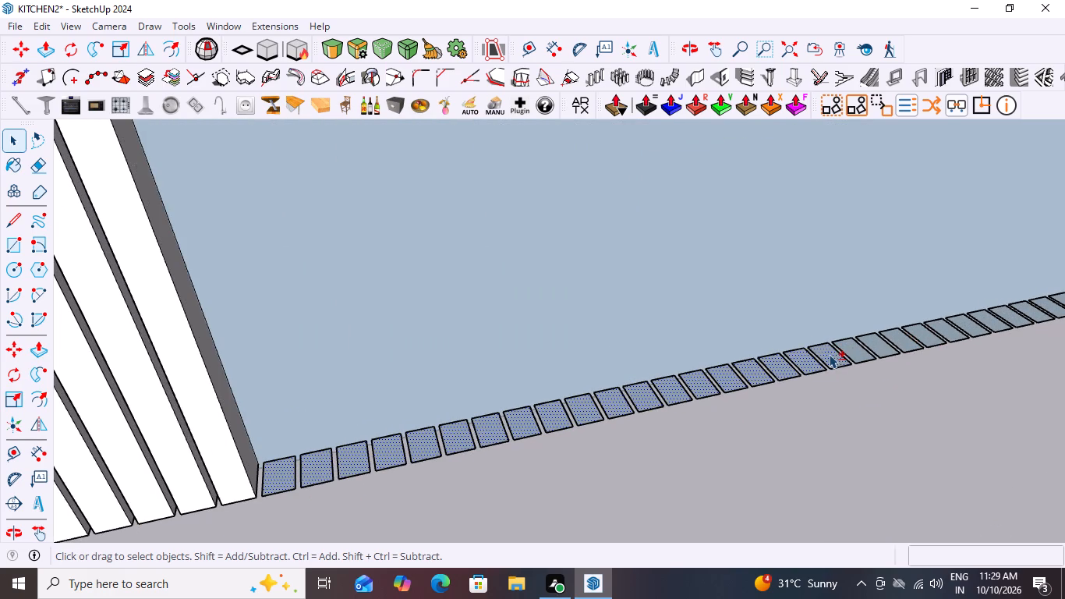
pyautogui.keyDown('shift'); pyautogui.click(851, 351); pyautogui.keyUp('shift')
pyautogui.keyDown('shift'); pyautogui.click(876, 342); pyautogui.keyUp('shift')
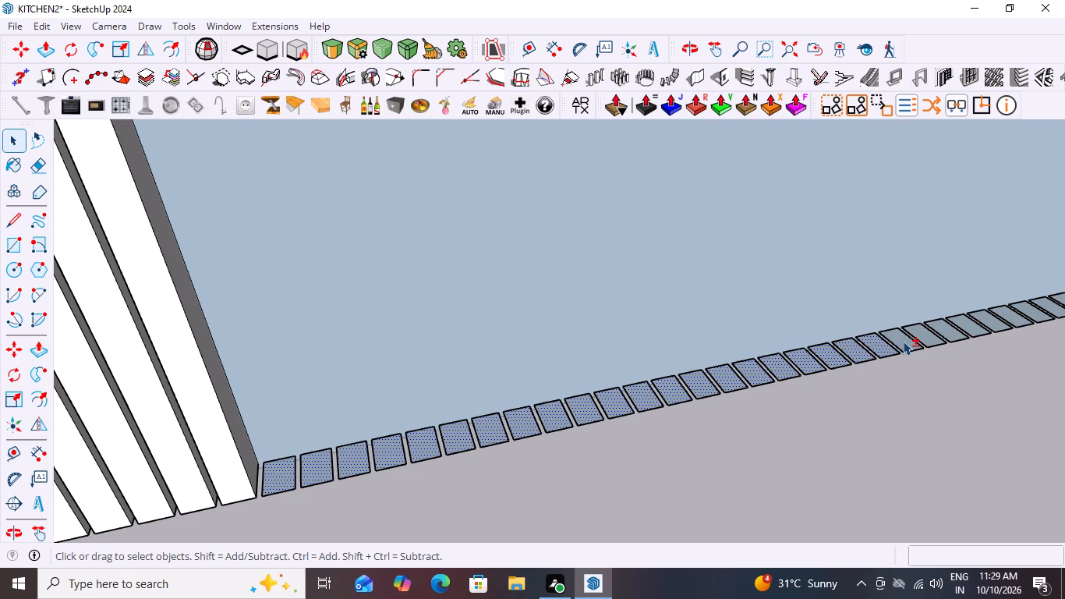
pyautogui.keyDown('shift'); pyautogui.click(903, 341); pyautogui.keyUp('shift')
# Add the next six small rectangles along the long backsplash to the multiple selection.
pyautogui.keyDown('shift'); pyautogui.scroll(-3, 720, 438); pyautogui.keyUp('shift')
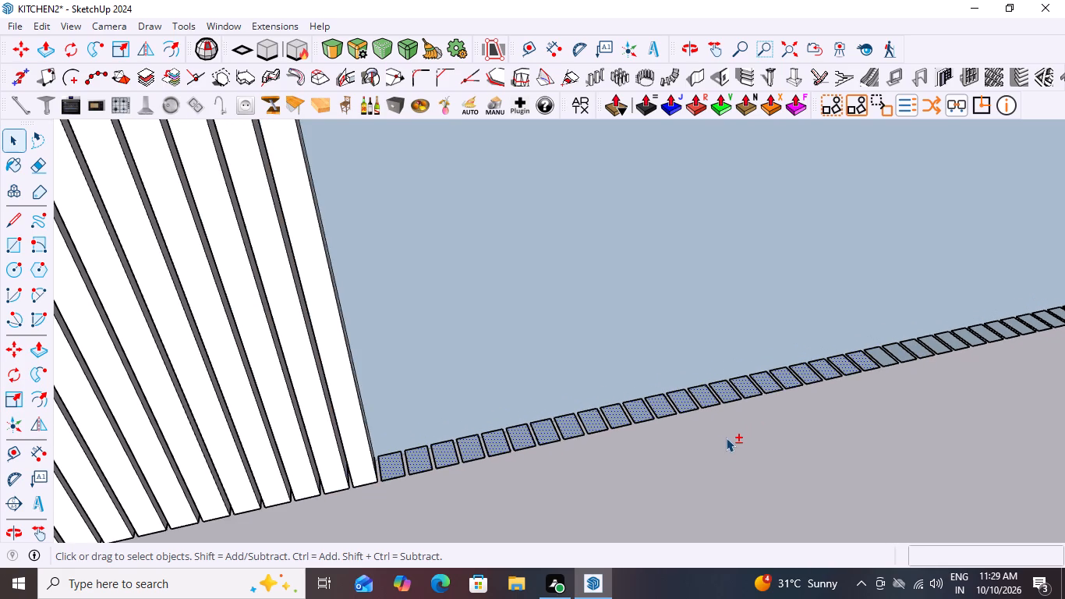
pyautogui.keyDown('shift'); pyautogui.scroll(-2, 928, 339); pyautogui.keyUp('shift')
pyautogui.keyDown('shift'); pyautogui.scroll(7, 929, 336); pyautogui.keyUp('shift')
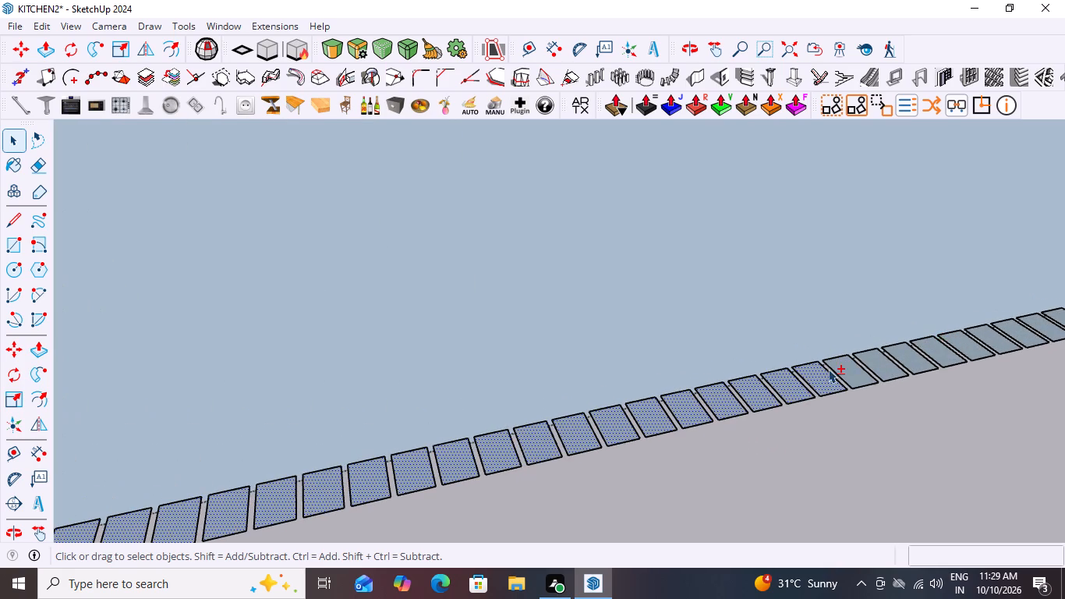
pyautogui.keyDown('shift'); pyautogui.click(846, 367); pyautogui.keyUp('shift')
pyautogui.keyDown('shift'); pyautogui.click(879, 359); pyautogui.keyUp('shift')
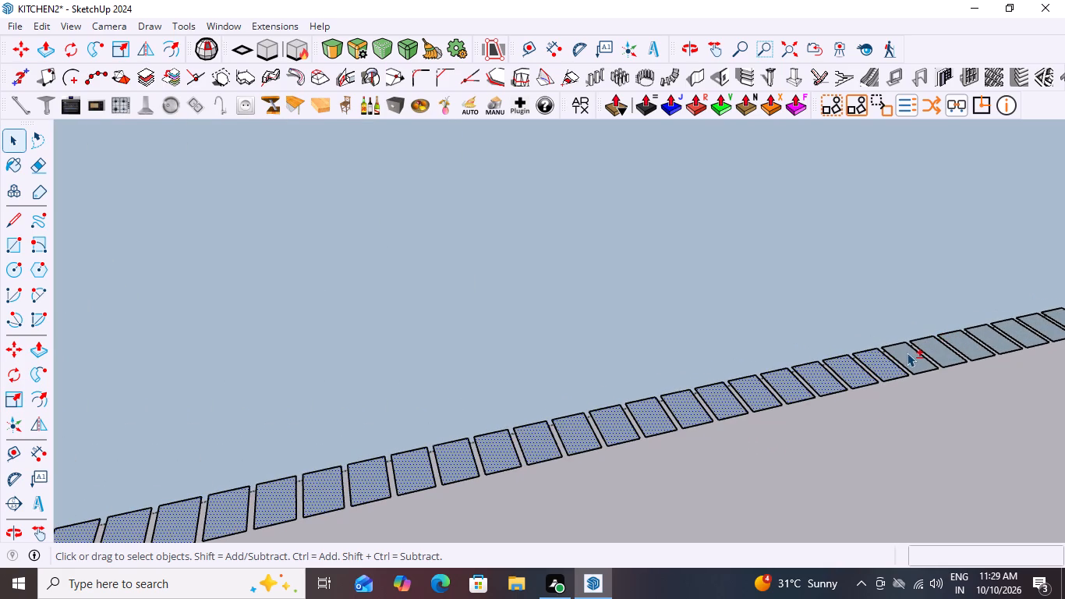
pyautogui.keyDown('shift'); pyautogui.click(907, 353); pyautogui.keyUp('shift')
pyautogui.keyDown('shift'); pyautogui.click(941, 347); pyautogui.keyUp('shift')
pyautogui.keyDown('shift'); pyautogui.click(956, 344); pyautogui.keyUp('shift')
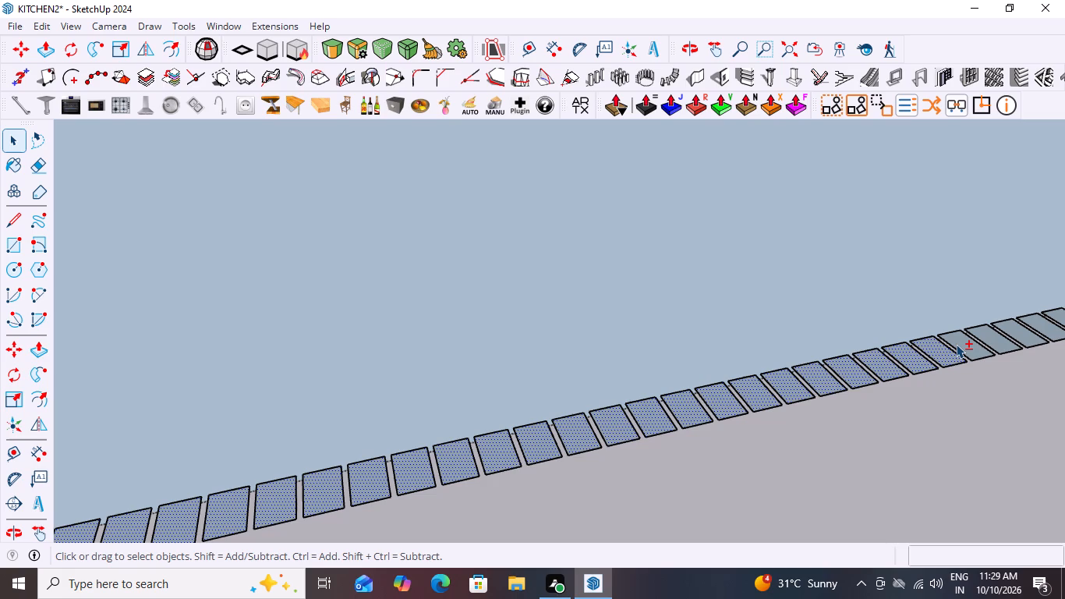
pyautogui.keyDown('shift'); pyautogui.moveTo(993, 333); pyautogui.dragTo(983, 334); pyautogui.keyUp('shift')
# Add five more small rectangles along the long backsplash, continuing toward the inner corner, to the multiple selection.
pyautogui.keyDown('shift'); pyautogui.scroll(-14, 712, 381); pyautogui.keyUp('shift')
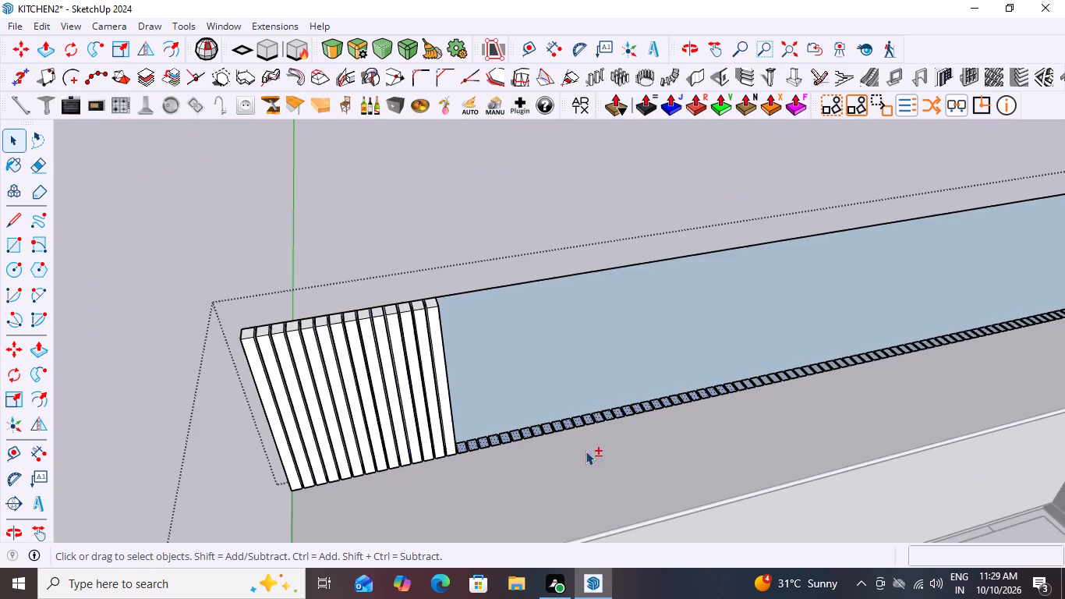
pyautogui.keyDown('shift'); pyautogui.scroll(4, 1011, 366); pyautogui.keyUp('shift')
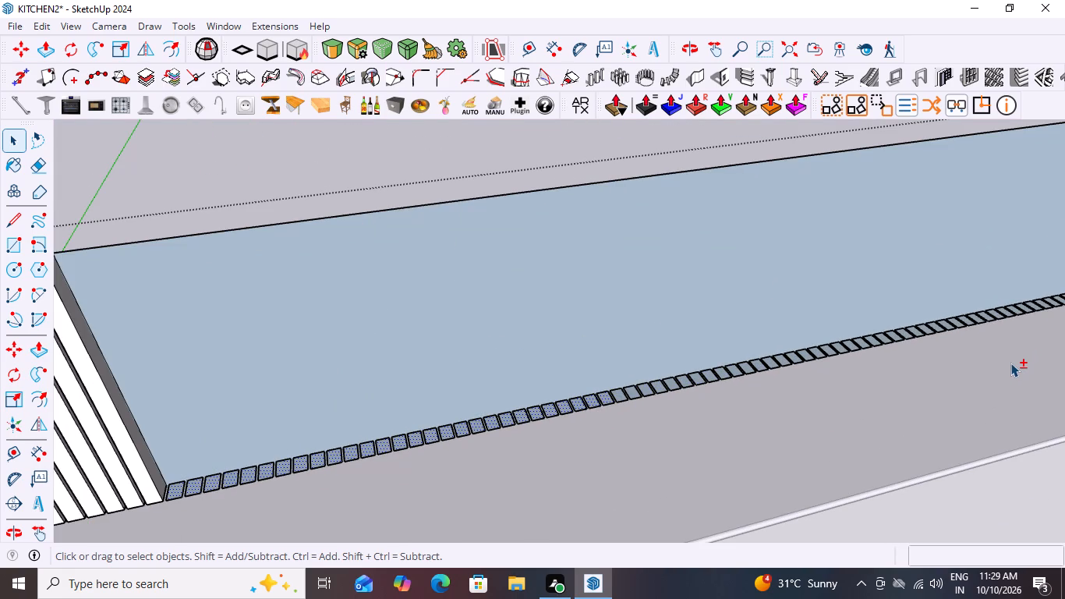
pyautogui.keyDown('shift'); pyautogui.scroll(-4, 568, 413); pyautogui.keyUp('shift')
pyautogui.keyDown('shift'); pyautogui.scroll(6, 630, 397); pyautogui.keyUp('shift')
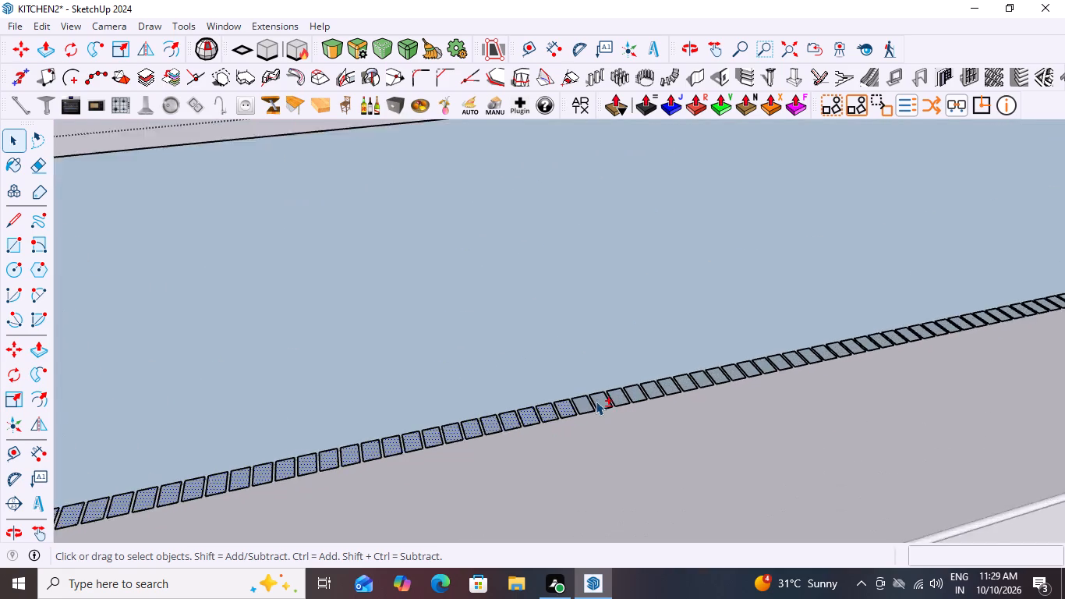
pyautogui.keyDown('shift'); pyautogui.scroll(6, 596, 401); pyautogui.keyUp('shift')
pyautogui.keyDown('shift'); pyautogui.click(576, 399); pyautogui.keyUp('shift')
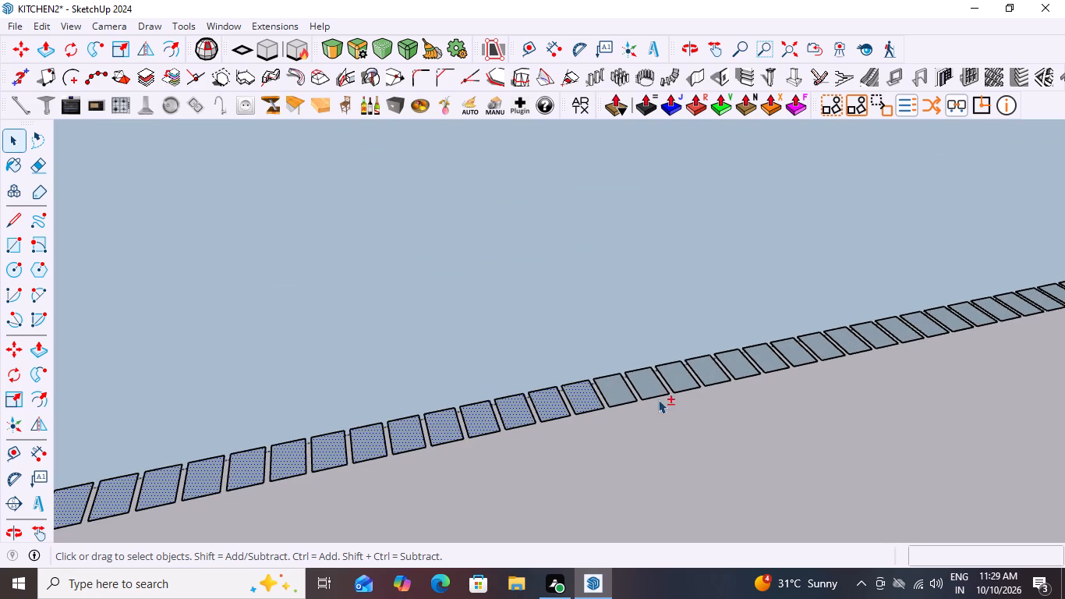
pyautogui.keyDown('shift'); pyautogui.click(614, 392); pyautogui.keyUp('shift')
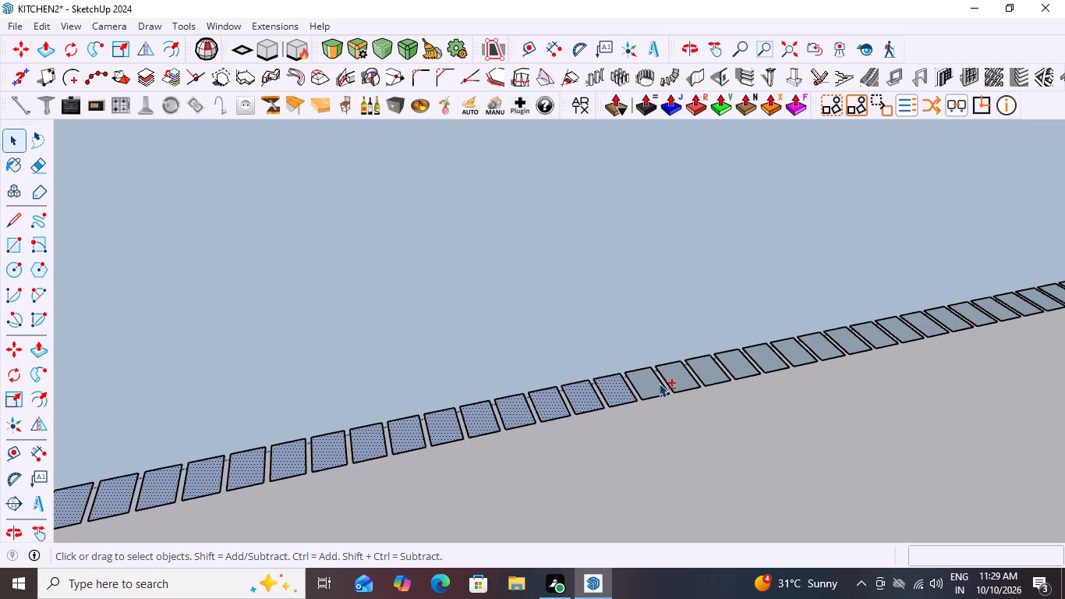
pyautogui.keyDown('shift'); pyautogui.click(648, 385); pyautogui.keyUp('shift')
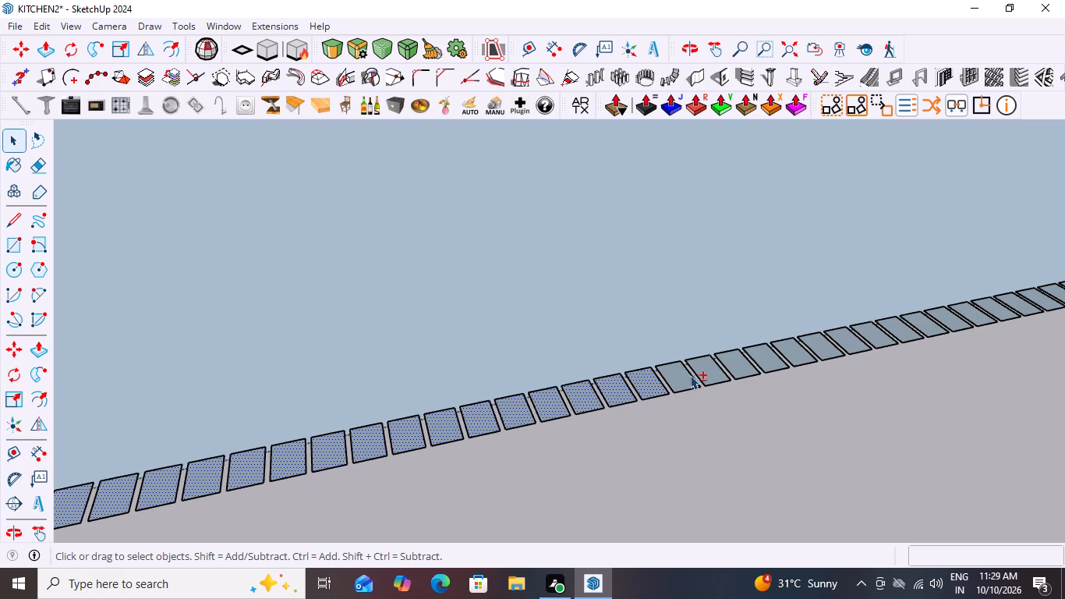
pyautogui.keyDown('shift'); pyautogui.click(678, 377); pyautogui.keyUp('shift')
pyautogui.keyDown('shift'); pyautogui.click(706, 370); pyautogui.keyUp('shift')
# Examine the selected rectangles, the finished flutes and the remaining row along the long backsplash up to the inner corner.
pyautogui.keyDown('shift'); pyautogui.scroll(-13, 765, 347); pyautogui.keyUp('shift')
pyautogui.keyDown('shift'); pyautogui.scroll(-2, 887, 370); pyautogui.keyUp('shift')
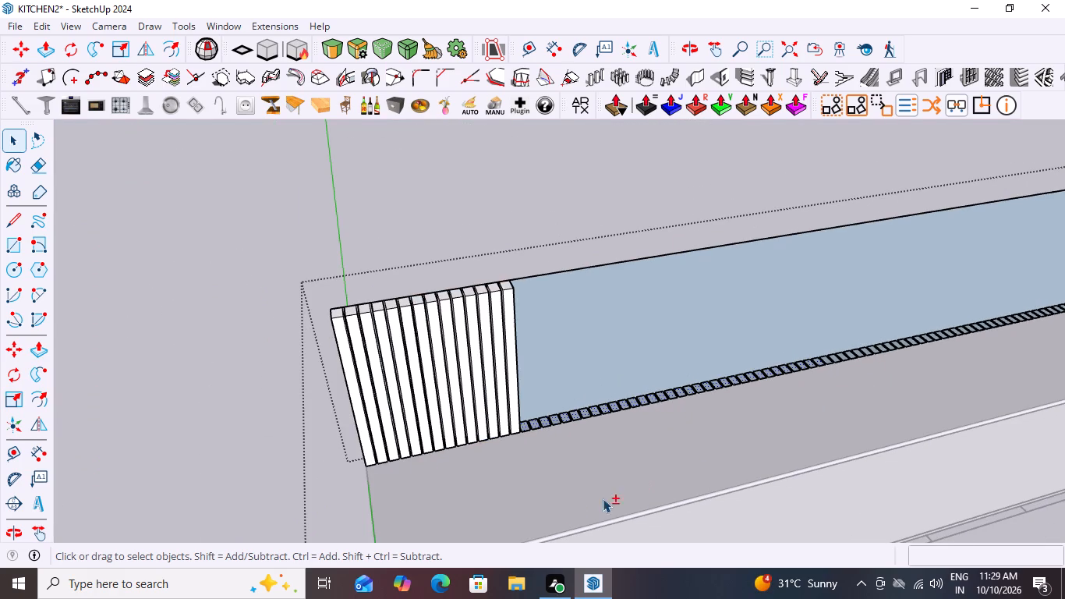
pyautogui.keyDown('shift'); pyautogui.scroll(3, 503, 441); pyautogui.keyUp('shift')
pyautogui.keyDown('shift'); pyautogui.scroll(-2, 402, 325); pyautogui.keyUp('shift')
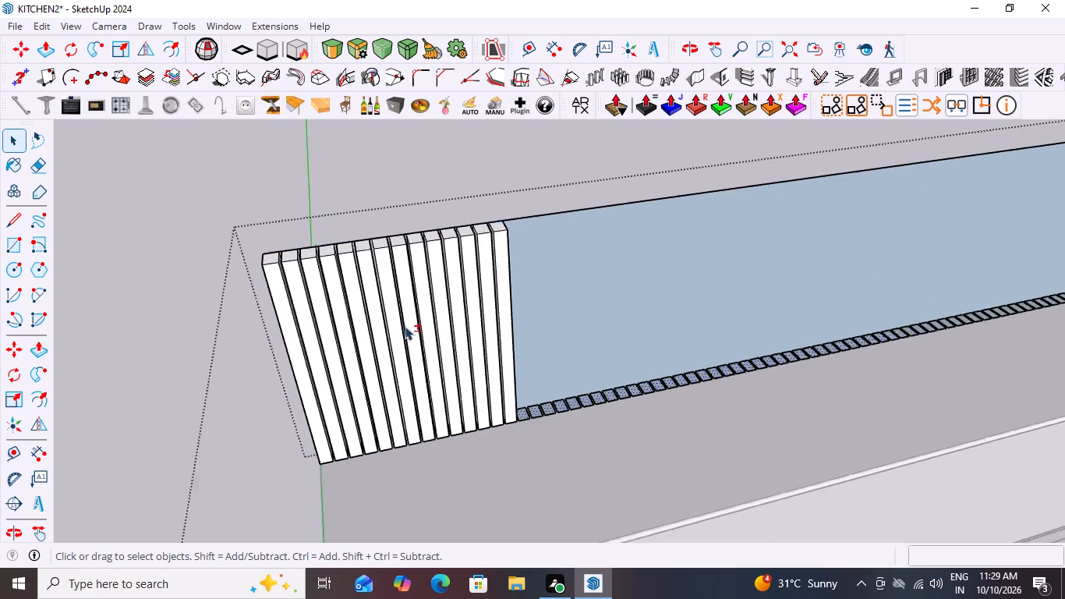
pyautogui.keyDown('shift'); pyautogui.scroll(-2, 405, 326); pyautogui.keyUp('shift')
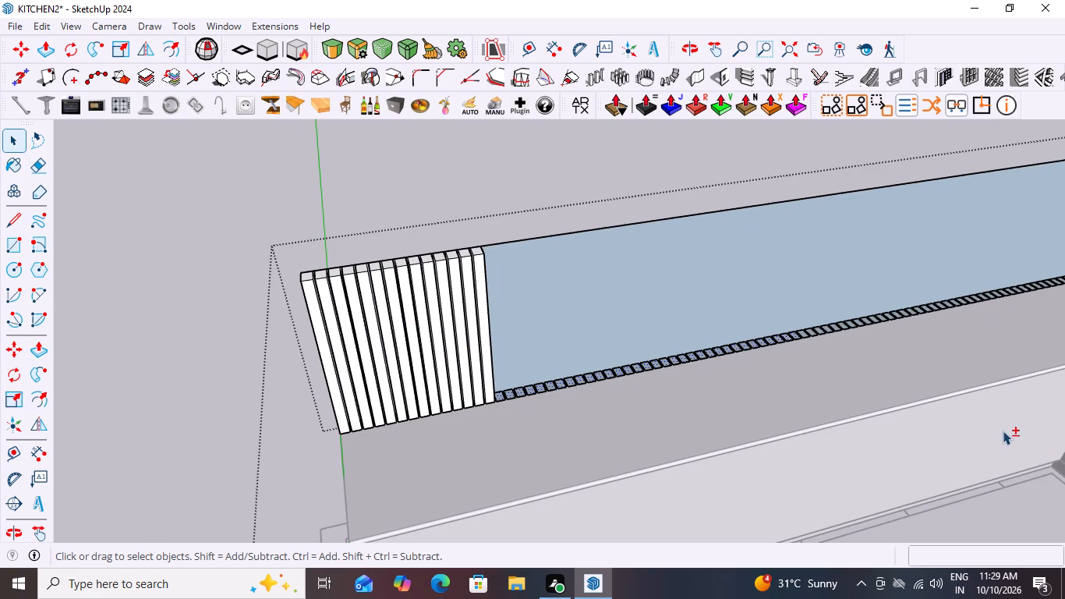
pyautogui.keyDown('shift'); pyautogui.scroll(5, 347, 428); pyautogui.keyUp('shift')
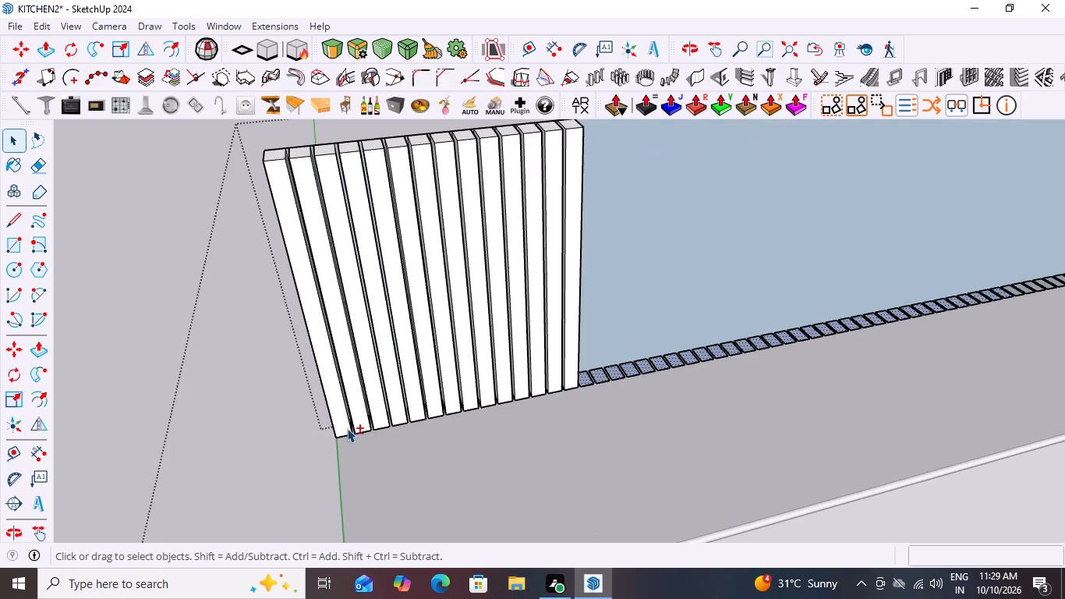
pyautogui.keyDown('shift'); pyautogui.scroll(-5, 347, 428); pyautogui.keyUp('shift')
pyautogui.scroll(-2, 492, 313)
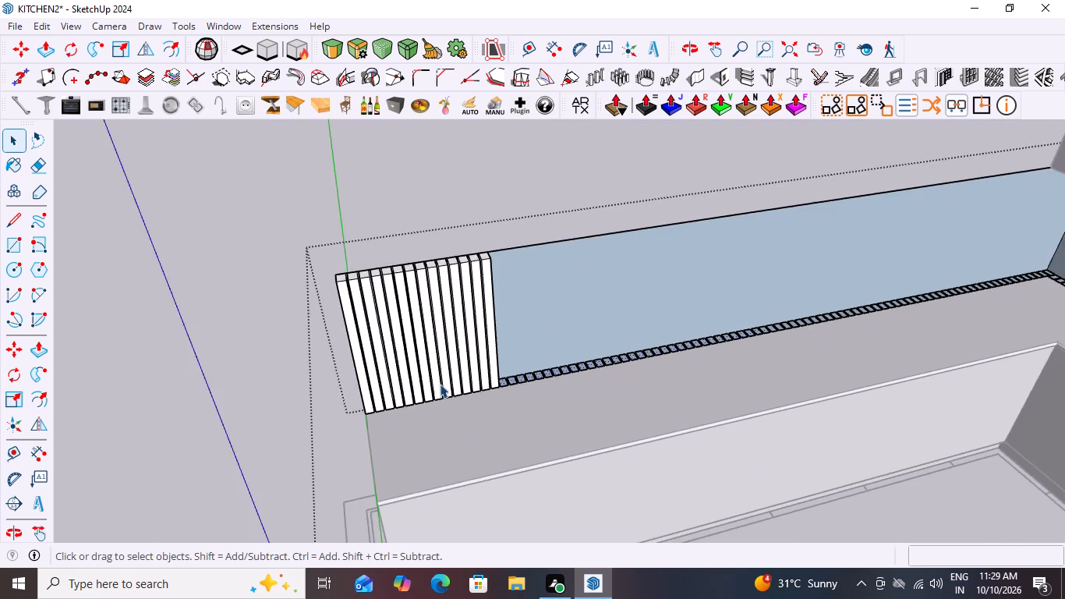
pyautogui.scroll(4, 440, 384)
pyautogui.scroll(-9, 384, 395)
pyautogui.scroll(4, 1002, 347)
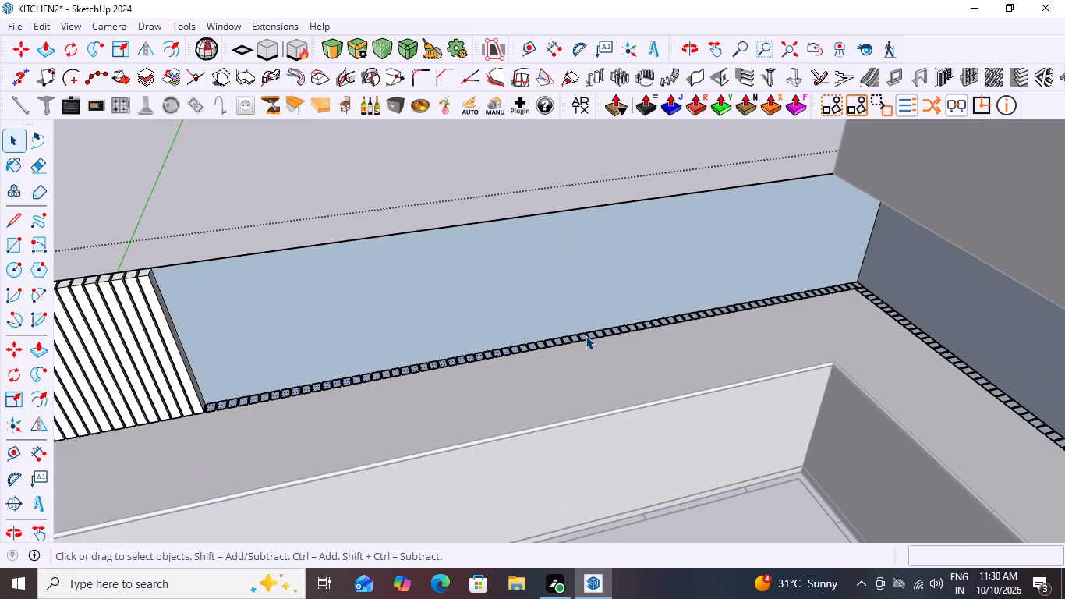
pyautogui.keyDown('shift'); pyautogui.scroll(3, 387, 362); pyautogui.keyUp('shift')
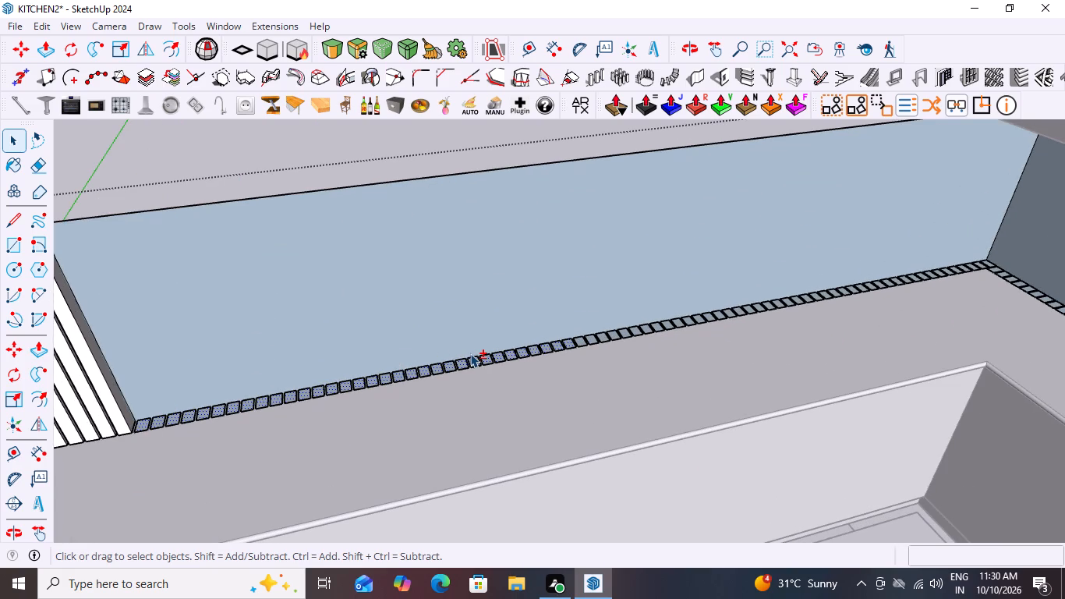
pyautogui.keyDown('shift'); pyautogui.scroll(7, 606, 324); pyautogui.keyUp('shift')
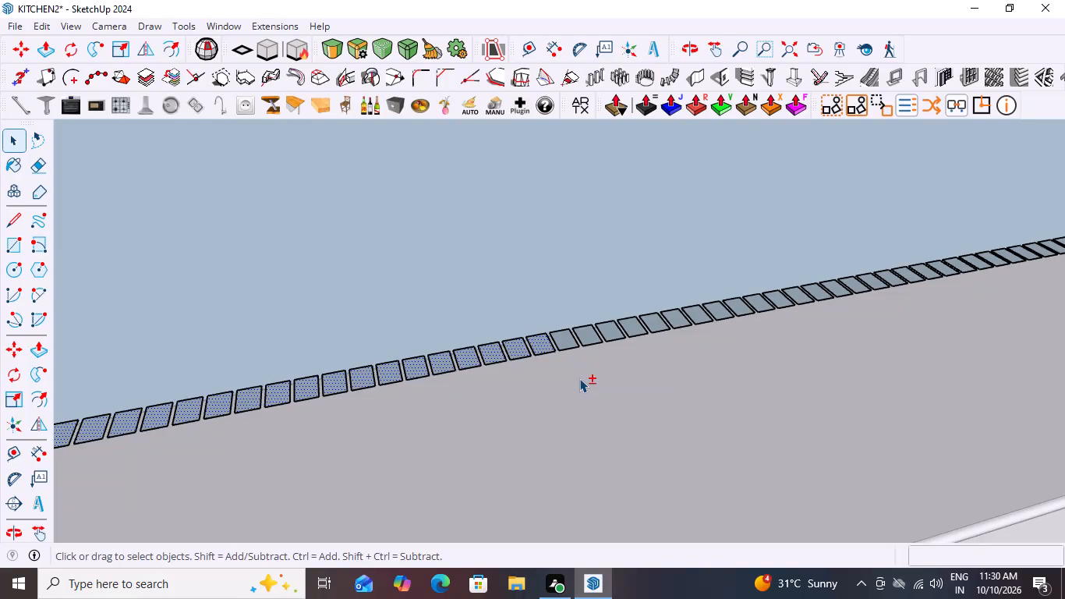
pyautogui.keyDown('shift'); pyautogui.scroll(-15, 582, 374); pyautogui.keyUp('shift')
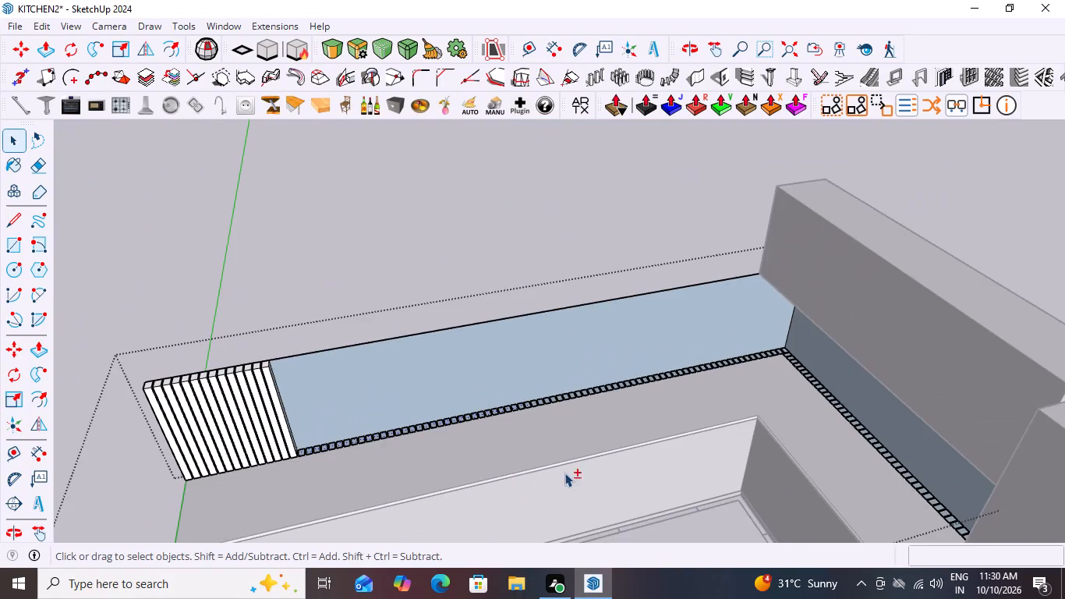
pyautogui.keyDown('shift'); pyautogui.moveTo(568, 472); pyautogui.dragTo(600, 536, button='middle'); pyautogui.keyUp('shift')
pyautogui.keyDown('shift'); pyautogui.scroll(4, 603, 532); pyautogui.keyUp('shift')
pyautogui.keyDown('shift'); pyautogui.scroll(-3, 628, 406); pyautogui.keyUp('shift')
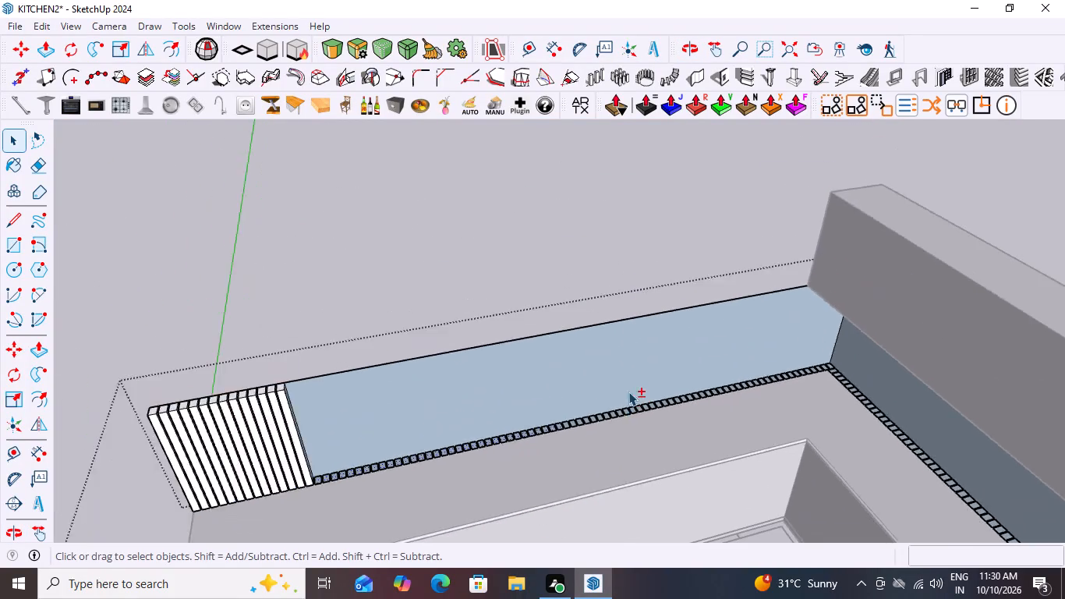
pyautogui.keyDown('shift'); pyautogui.scroll(-5, 628, 392); pyautogui.keyUp('shift')
pyautogui.keyDown('shift'); pyautogui.scroll(4, 603, 431); pyautogui.keyUp('shift')
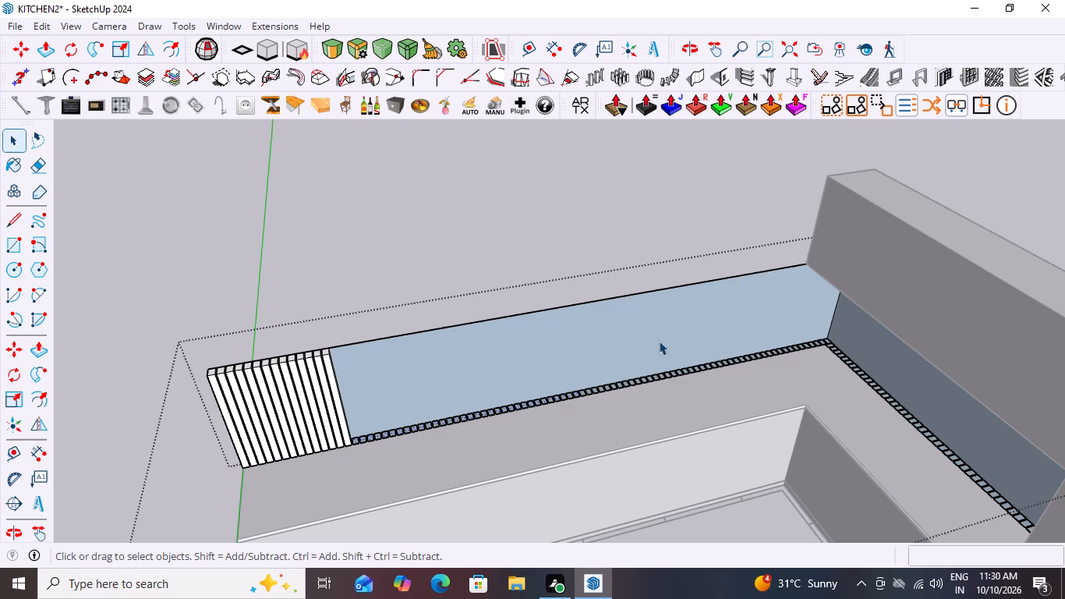
pyautogui.scroll(-10, 713, 292)
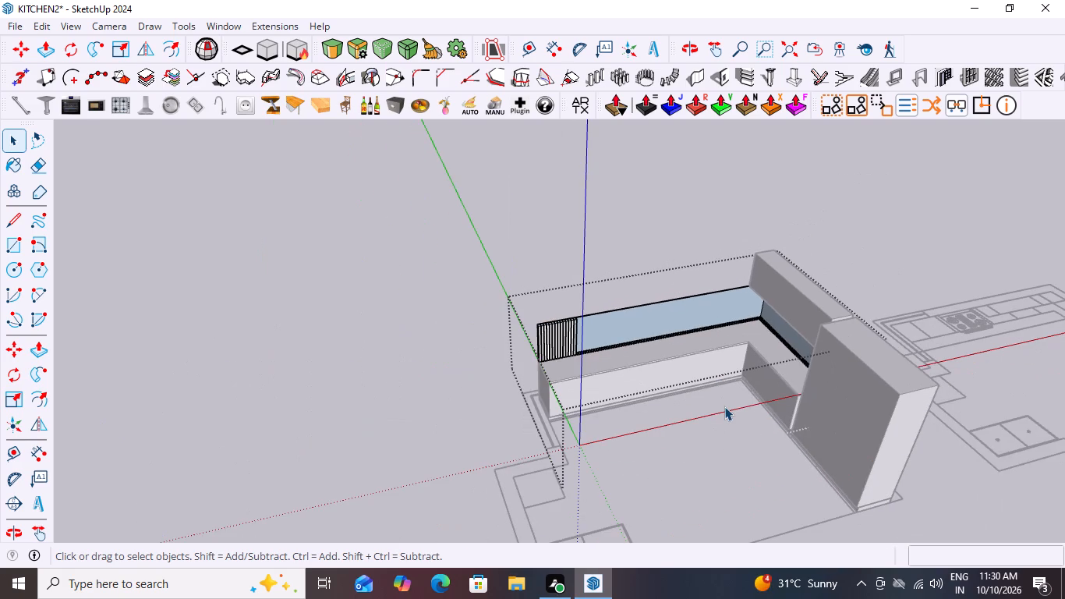
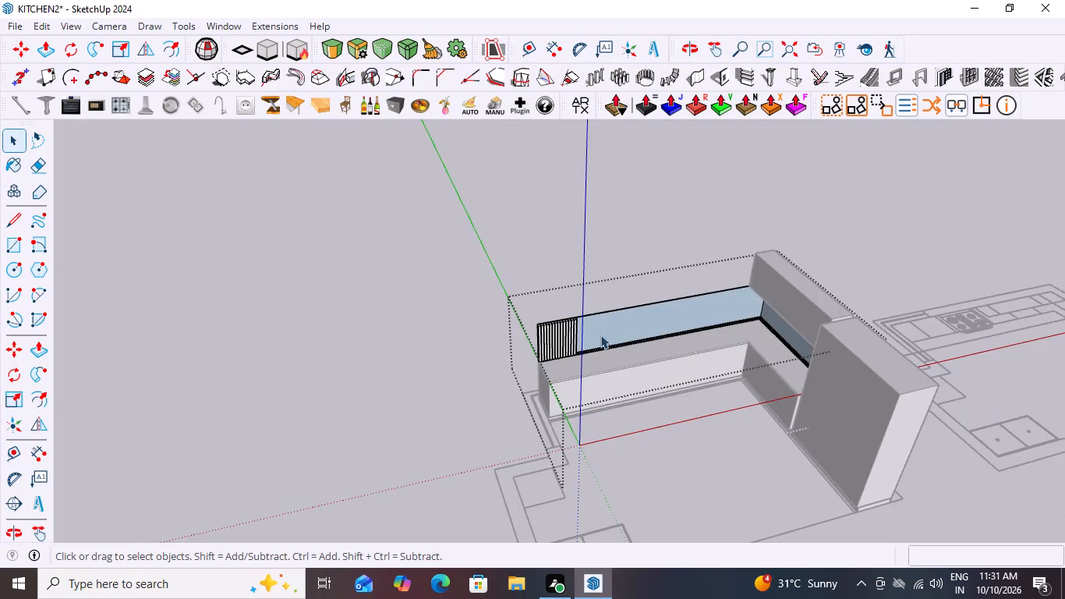
# Push/Pull the first flat rectangle beside the finished flutes on the long backsplash up to the backsplash's top edge, about 692 mm.
pyautogui.scroll(4, 600, 336)
pyautogui.scroll(1, 710, 400)
pyautogui.moveTo(759, 396); pyautogui.dragTo(791, 505, button='middle')
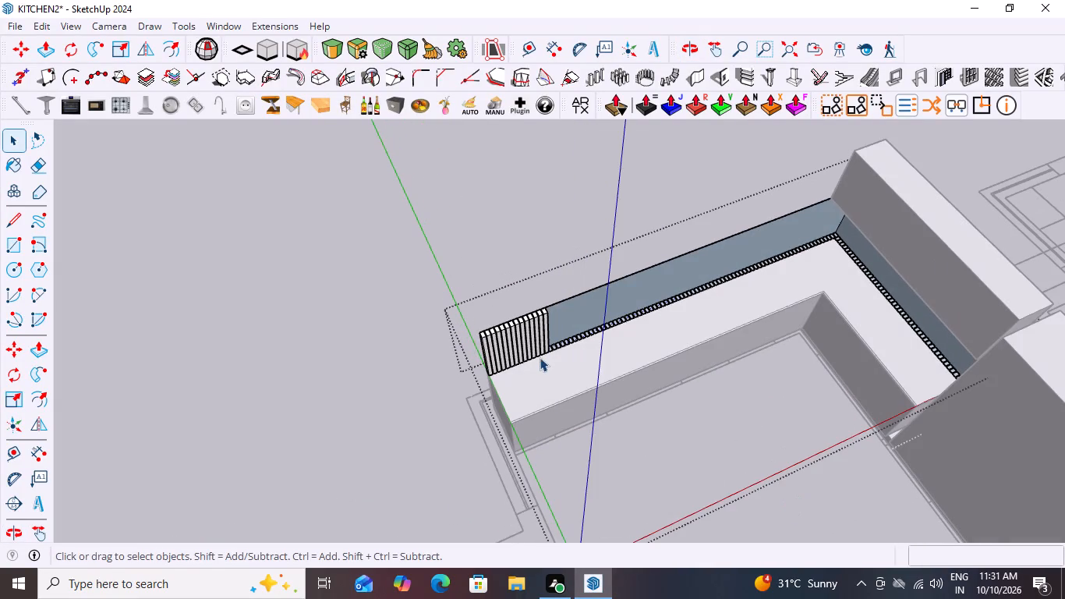
pyautogui.scroll(9, 540, 357)
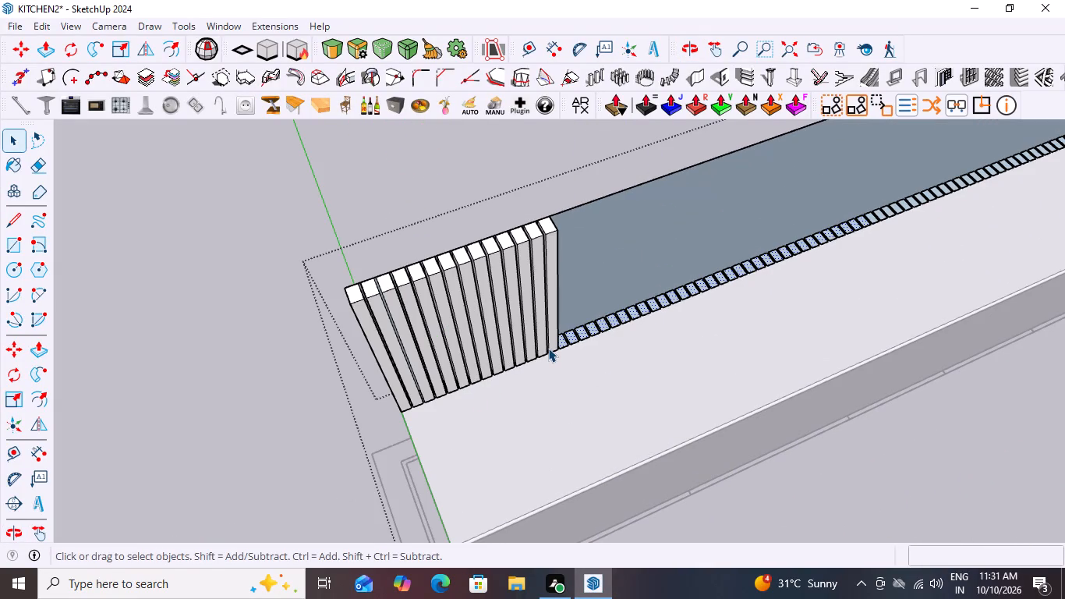
pyautogui.scroll(-4, 499, 282)
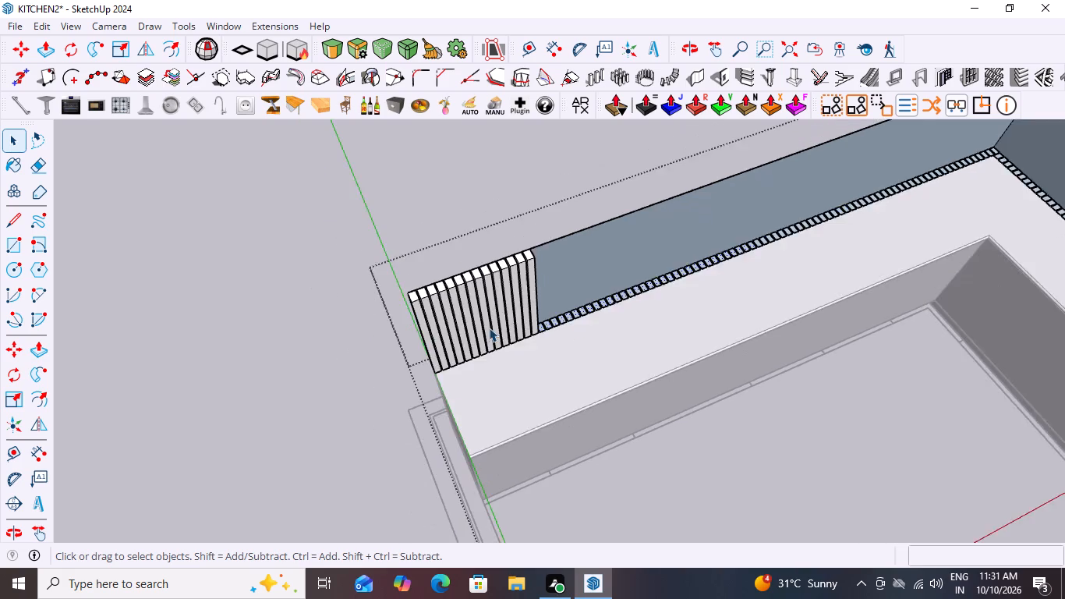
pyautogui.scroll(-5, 489, 328)
pyautogui.scroll(8, 701, 237)
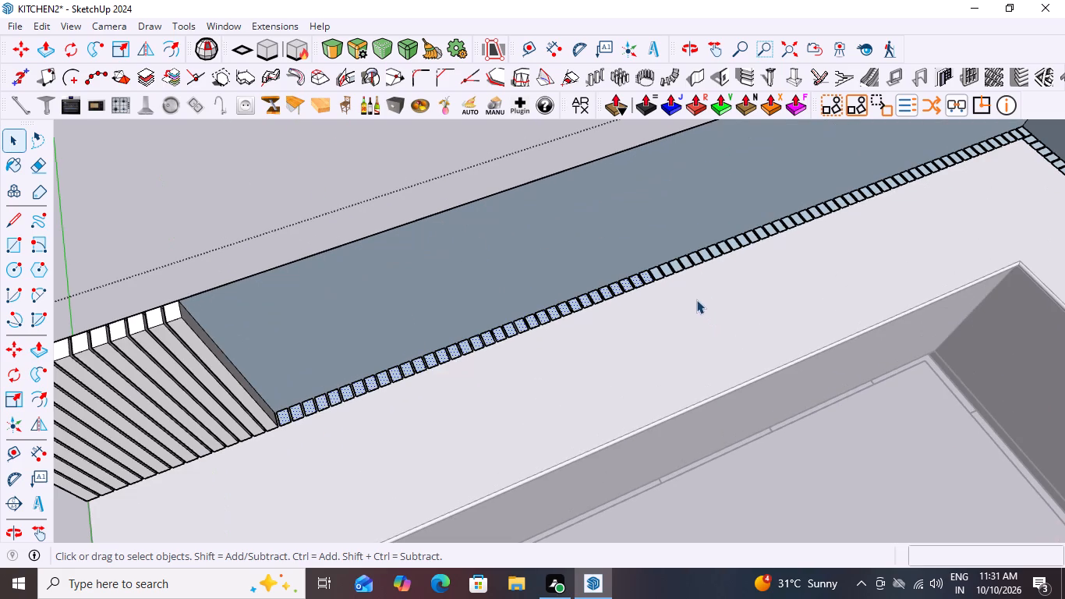
pyautogui.keyDown('shift'); pyautogui.scroll(6, 634, 261); pyautogui.keyUp('shift')
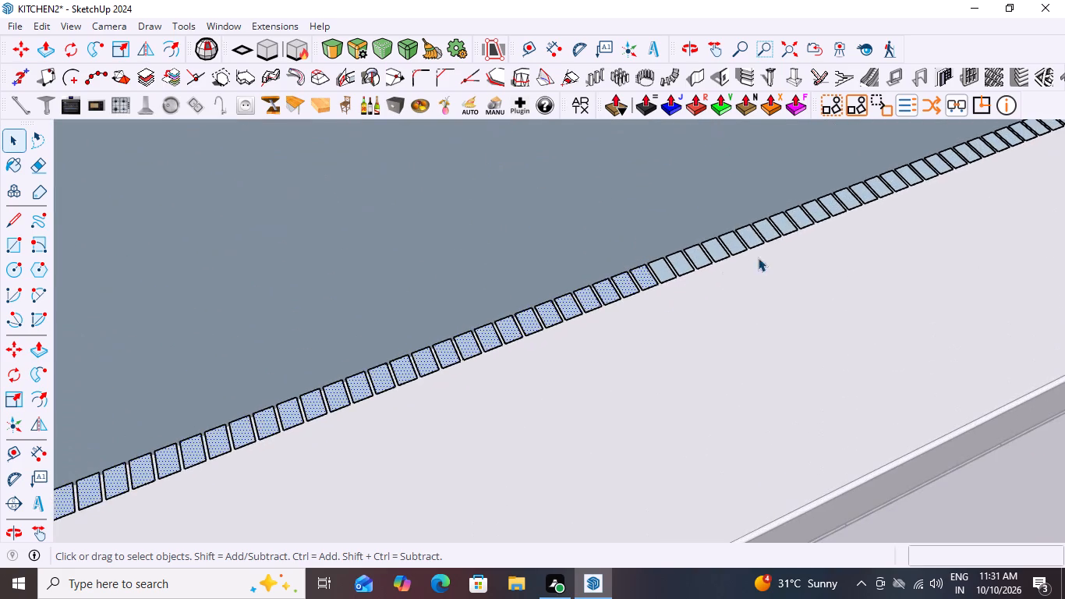
pyautogui.scroll(-7, 776, 250)
pyautogui.press('p')
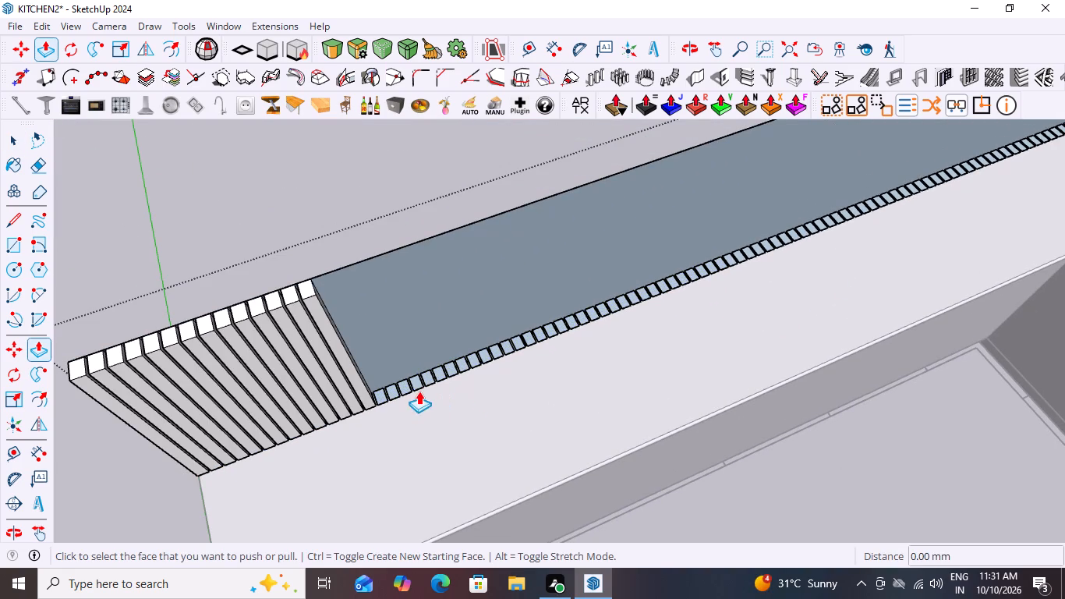
pyautogui.scroll(-6, 1064, 353)
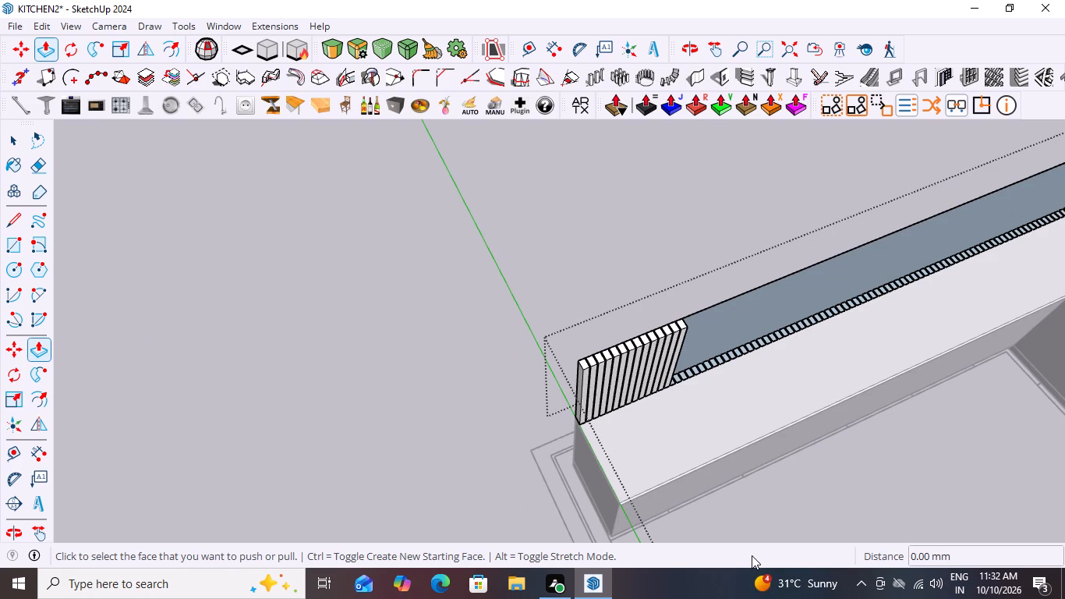
pyautogui.scroll(6, 527, 309)
pyautogui.scroll(-4, 444, 350)
pyautogui.scroll(1, 410, 360)
pyautogui.scroll(-4, 409, 369)
pyautogui.scroll(8, 811, 407)
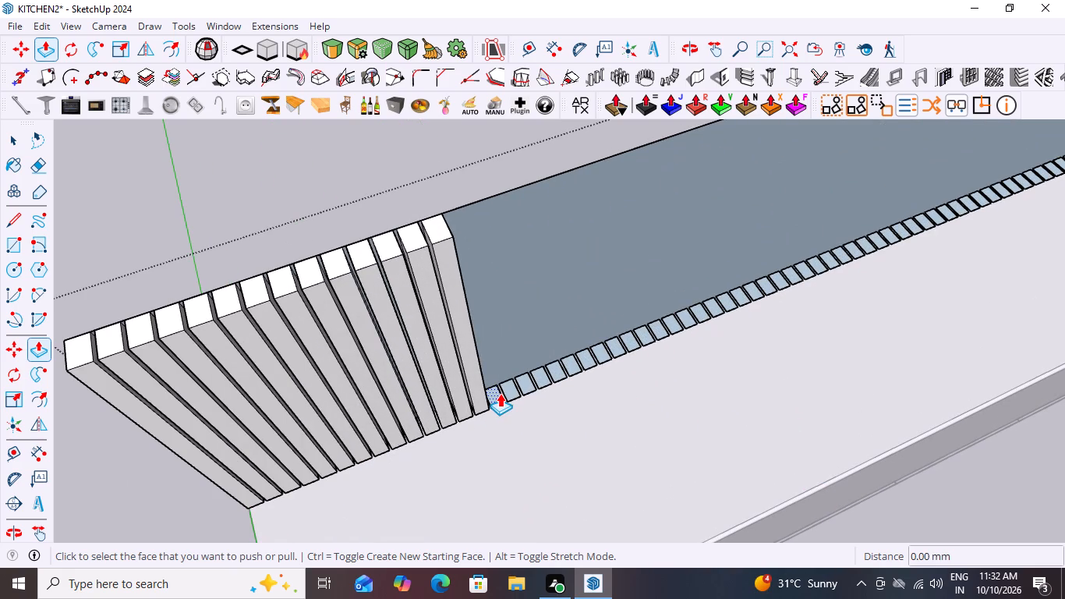
pyautogui.click(500, 393)
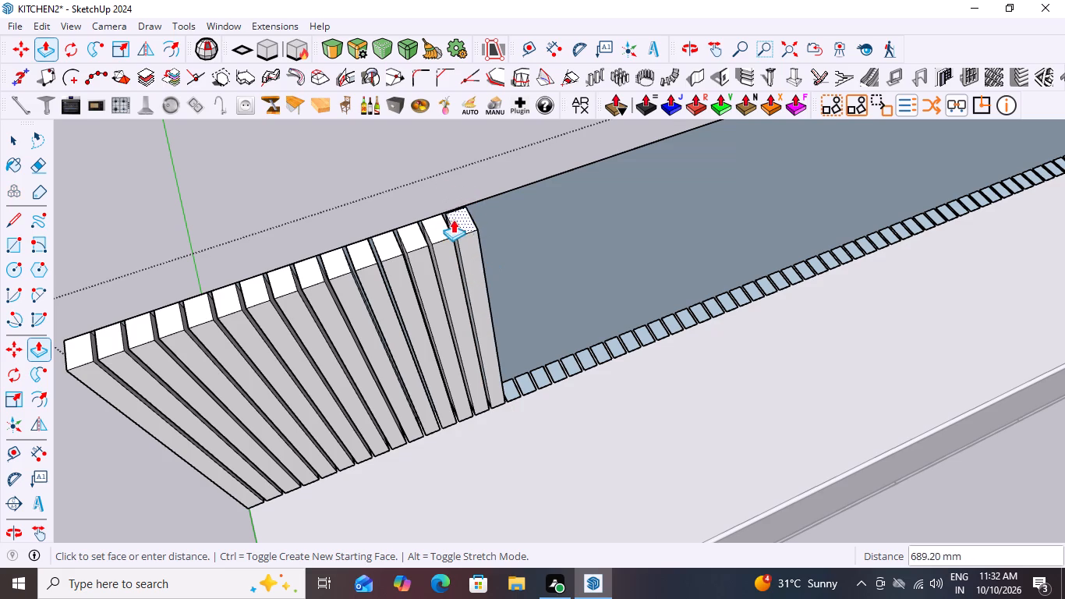
pyautogui.scroll(-7, 448, 265)
pyautogui.scroll(4, 456, 258)
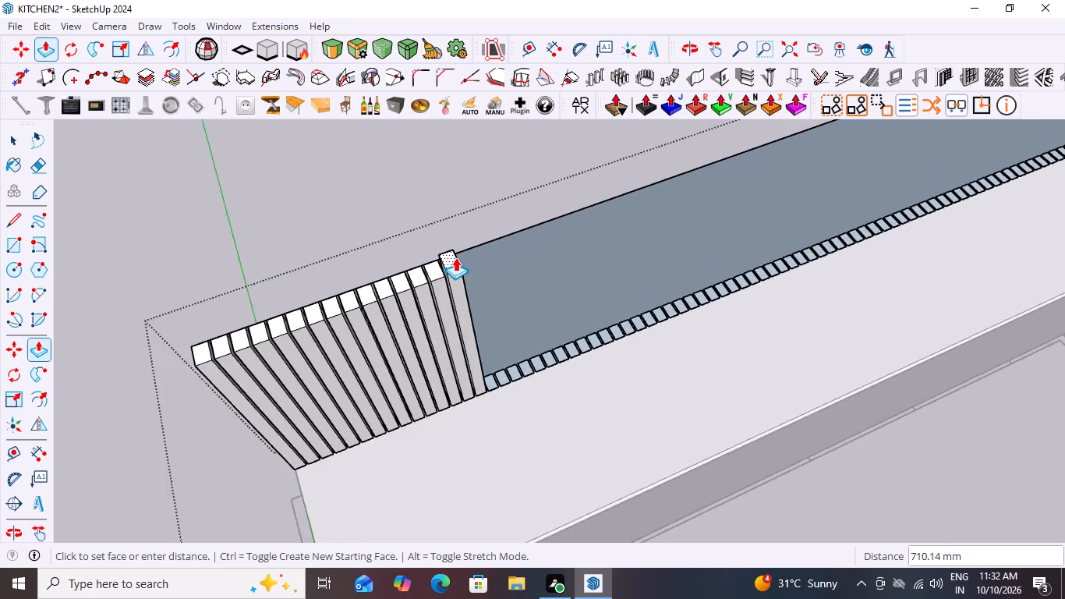
pyautogui.scroll(4, 455, 257)
pyautogui.moveTo(485, 287); pyautogui.dragTo(418, 296, button='middle')
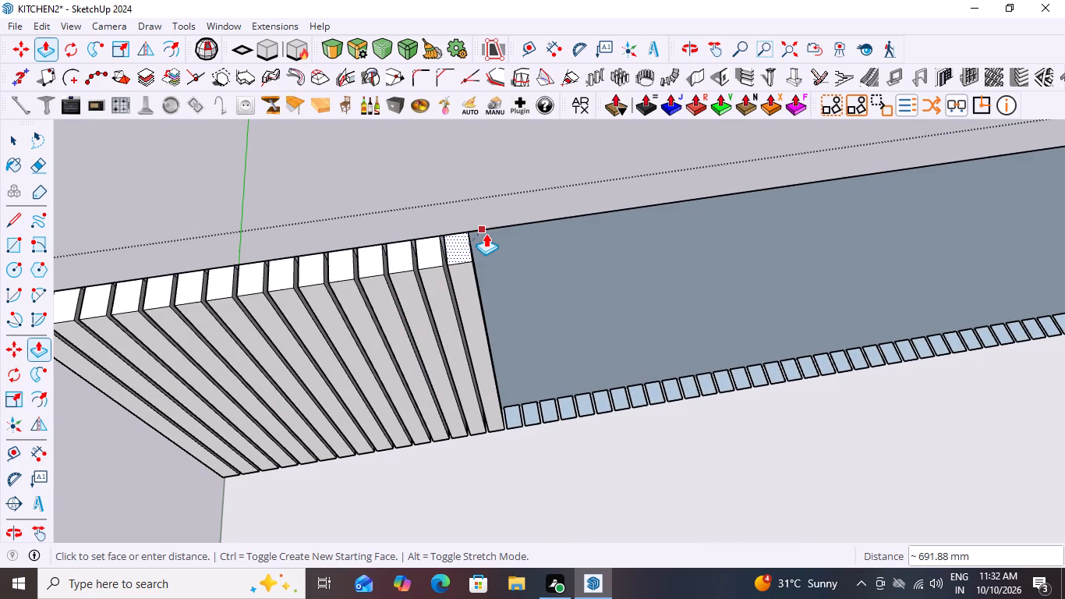
pyautogui.click(489, 232)
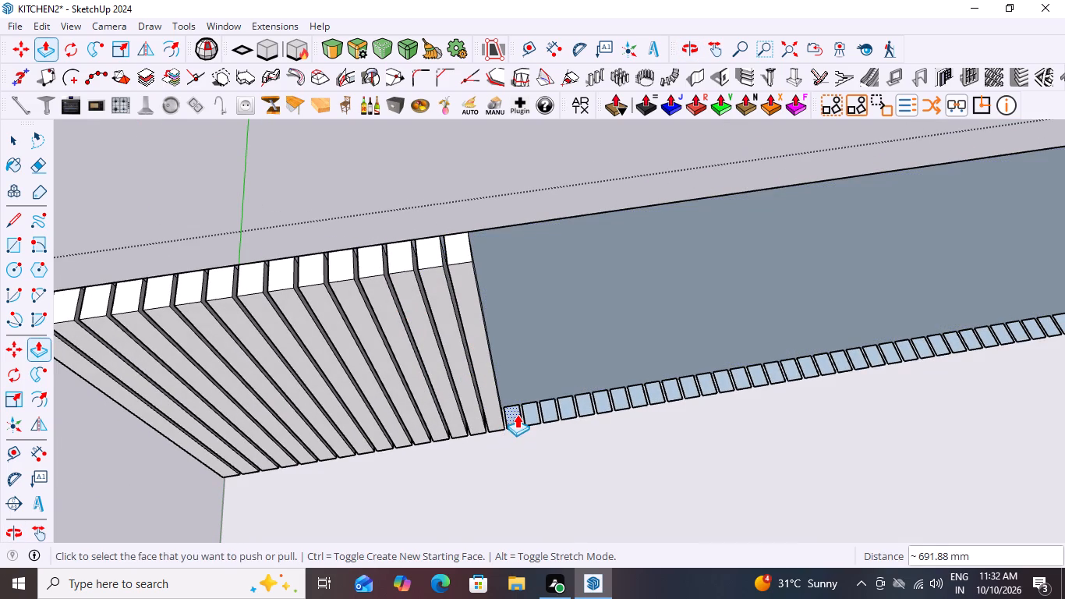
# Repeat the same Push/Pull height on the next seven small rectangles along the long backsplash, continuing toward the inner corner.
pyautogui.doubleClick(517, 410)
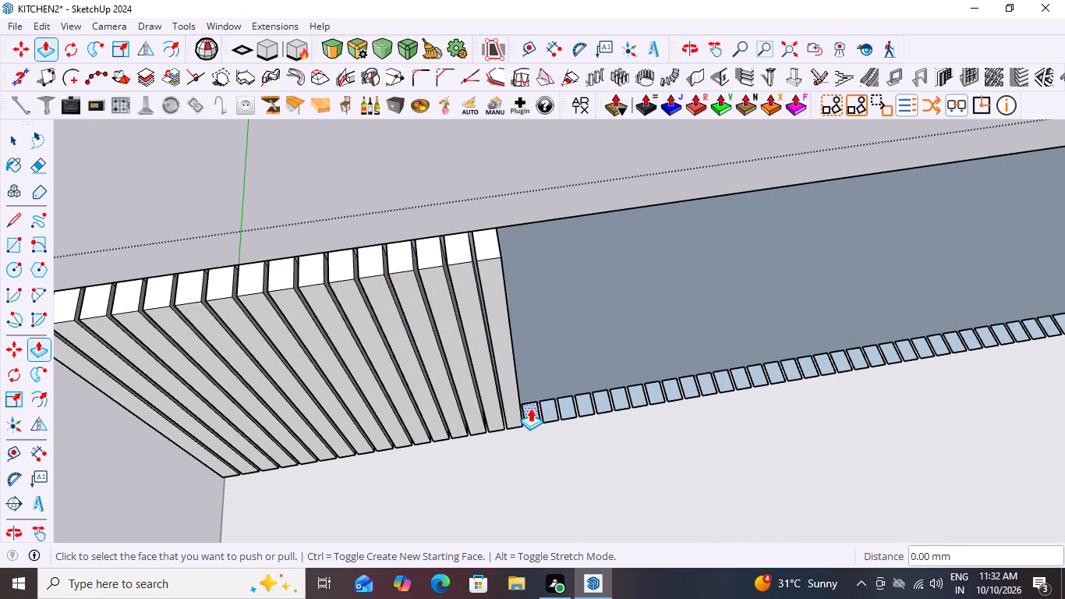
pyautogui.doubleClick(530, 408)
pyautogui.doubleClick(553, 404)
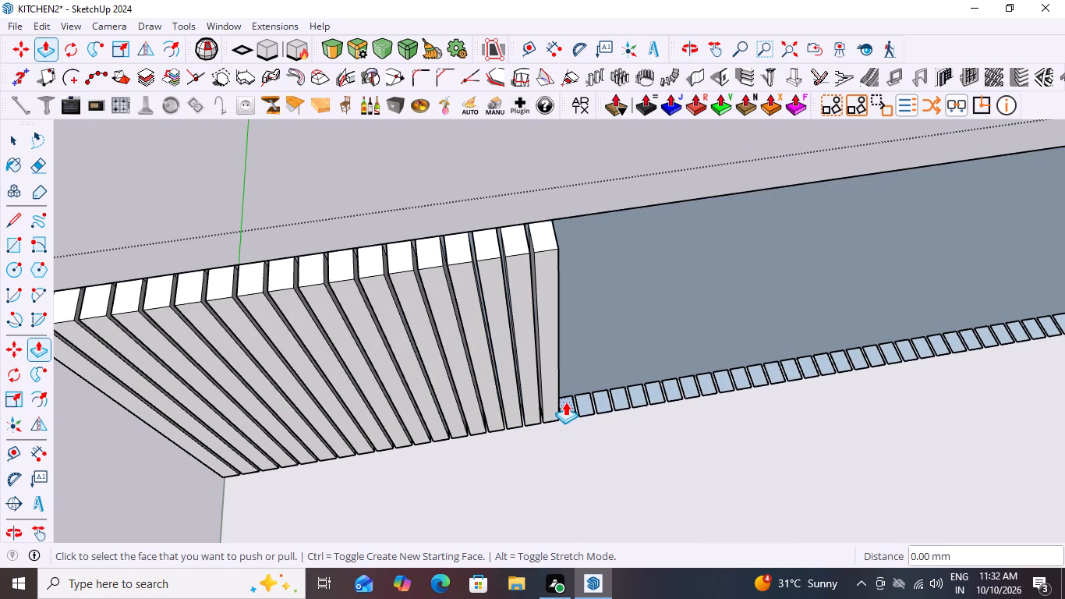
pyautogui.doubleClick(566, 401)
pyautogui.doubleClick(588, 400)
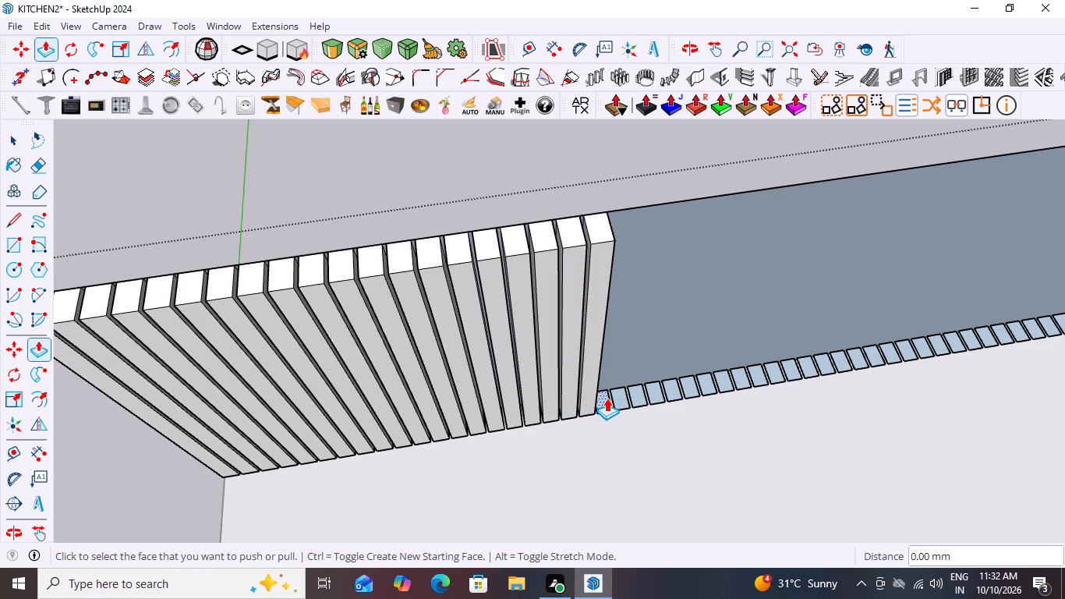
pyautogui.doubleClick(605, 397)
pyautogui.doubleClick(623, 394)
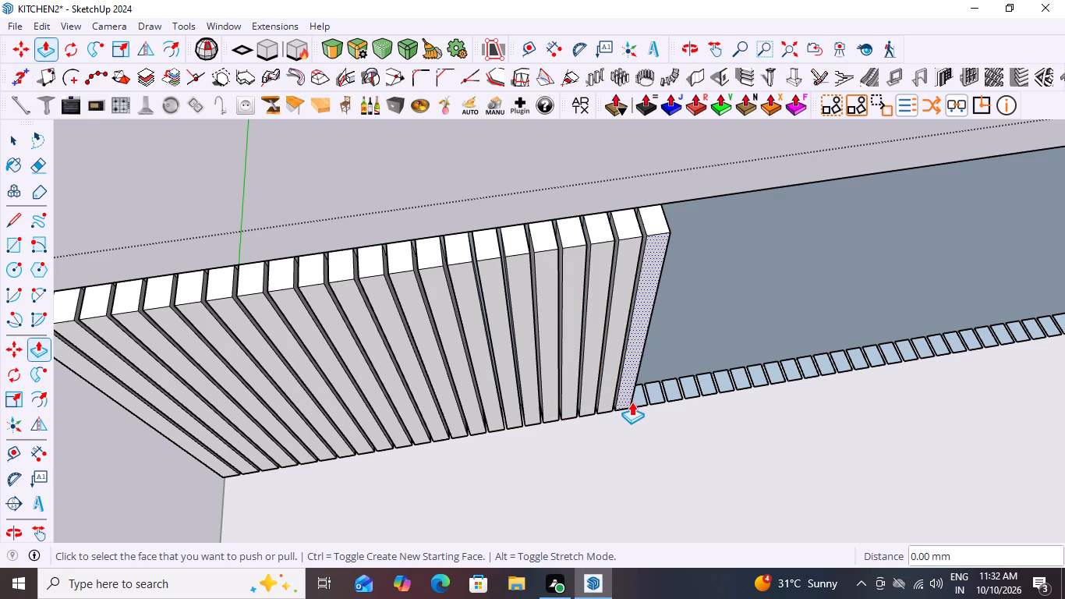
# Examine the raised flutes, their bases and the remaining flat rectangles along the long backsplash from several angles.
pyautogui.scroll(-9, 632, 395)
pyautogui.scroll(2, 452, 451)
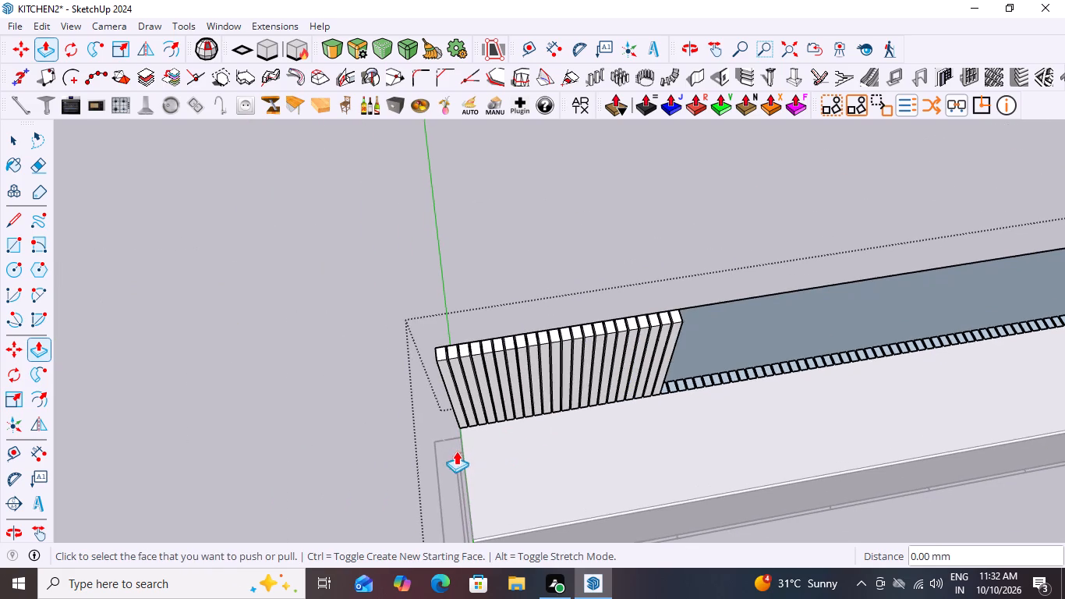
pyautogui.moveTo(482, 449); pyautogui.dragTo(498, 388, button='middle')
pyautogui.scroll(2, 498, 388)
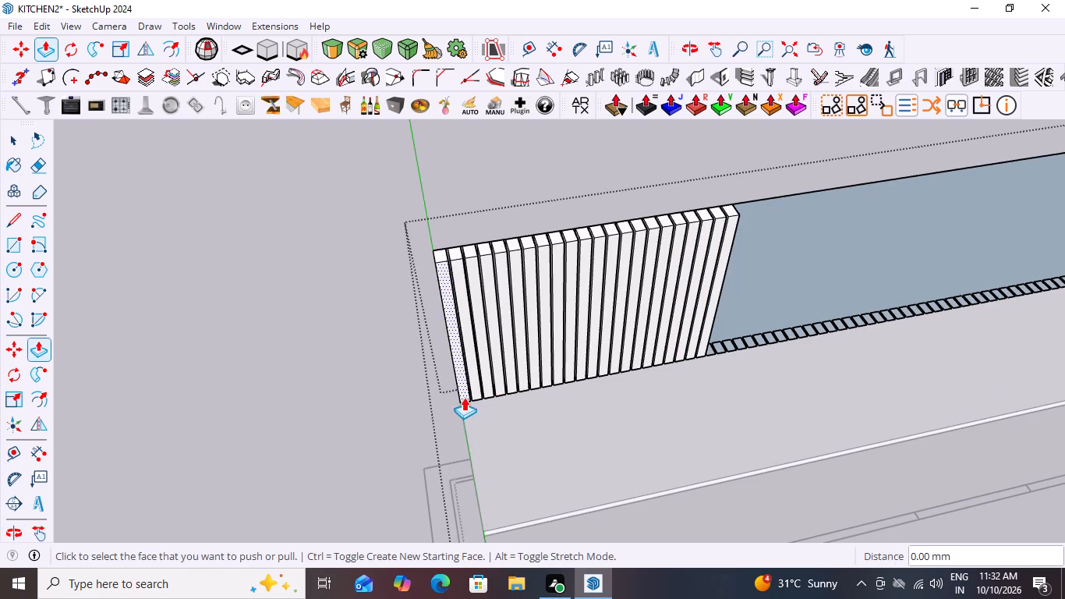
pyautogui.scroll(-3, 468, 406)
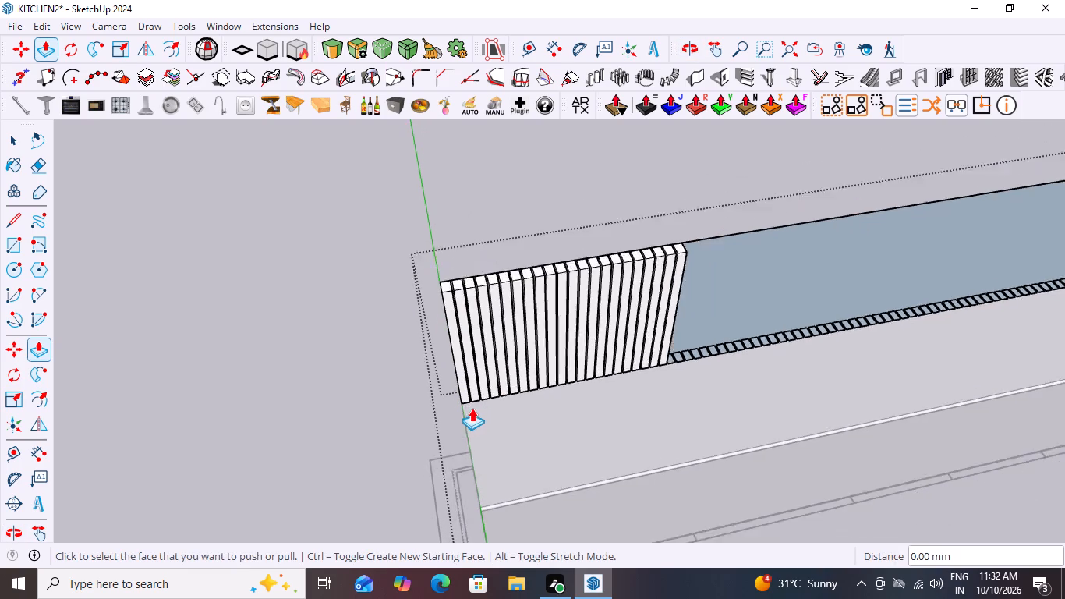
pyautogui.scroll(-7, 472, 408)
pyautogui.scroll(3, 562, 416)
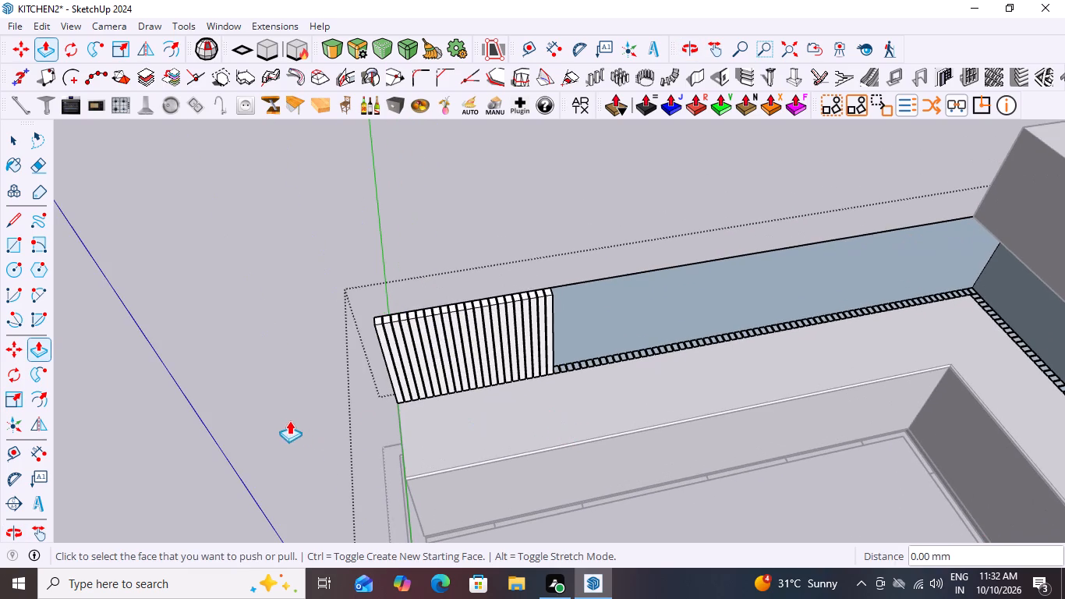
pyautogui.scroll(3, 406, 390)
pyautogui.scroll(-9, 333, 402)
pyautogui.scroll(4, 515, 391)
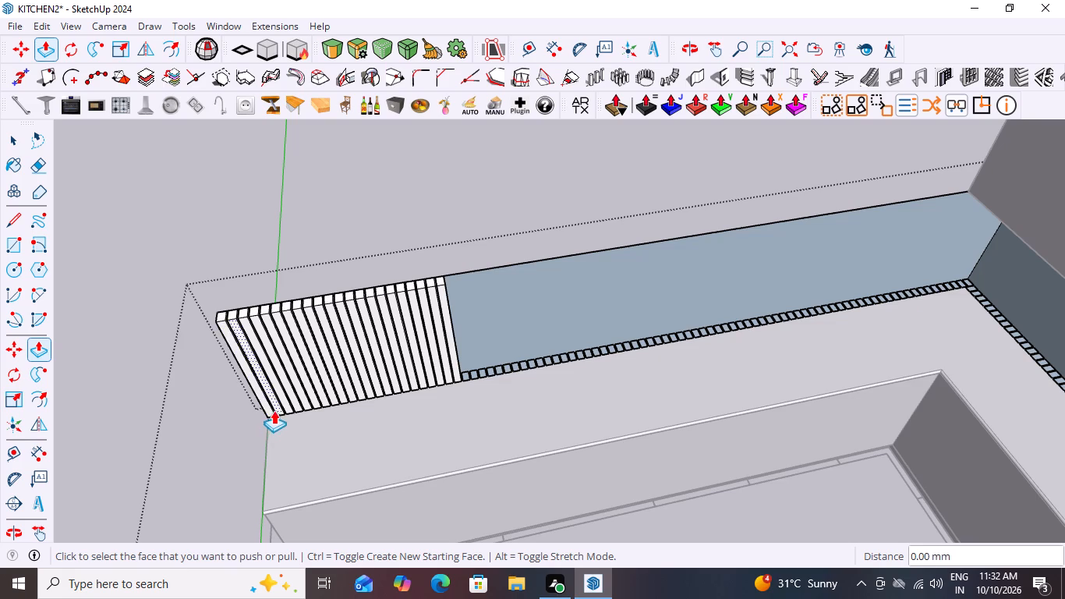
pyautogui.scroll(-2, 302, 404)
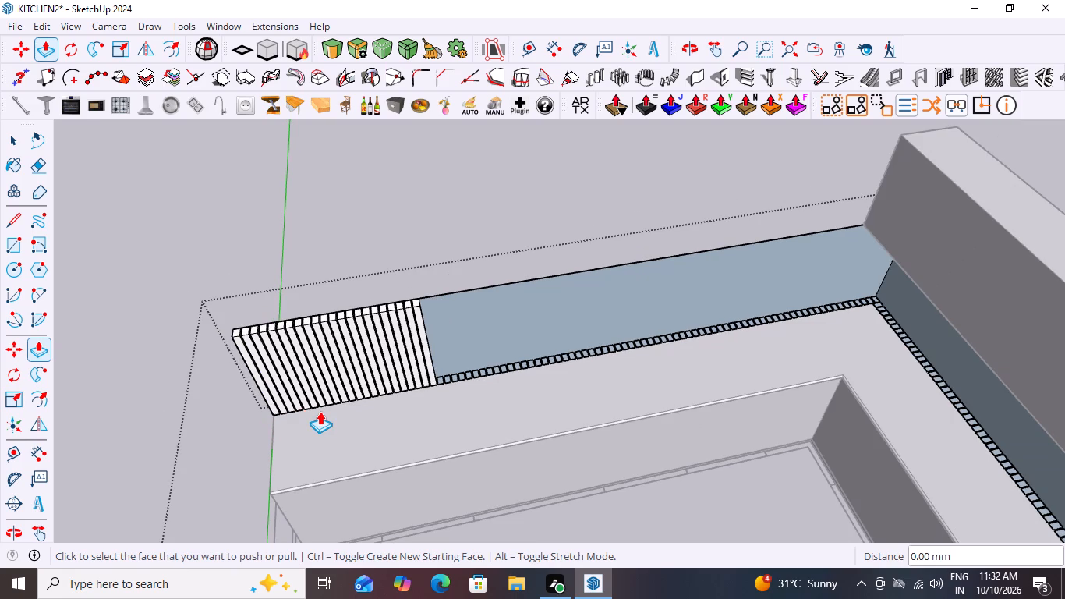
pyautogui.scroll(-6, 345, 407)
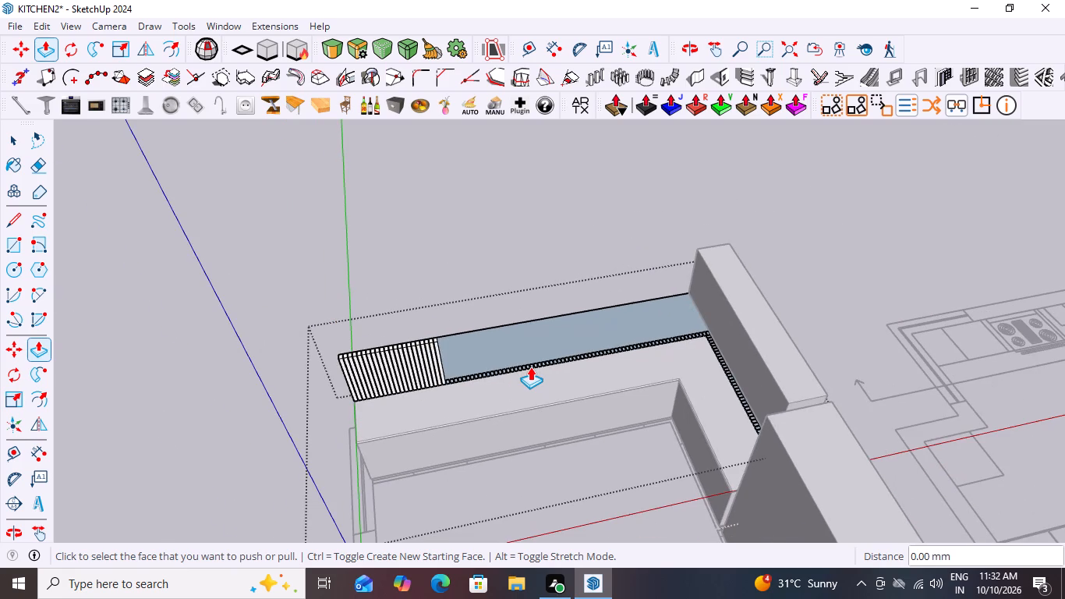
pyautogui.scroll(-4, 603, 348)
pyautogui.scroll(6, 473, 375)
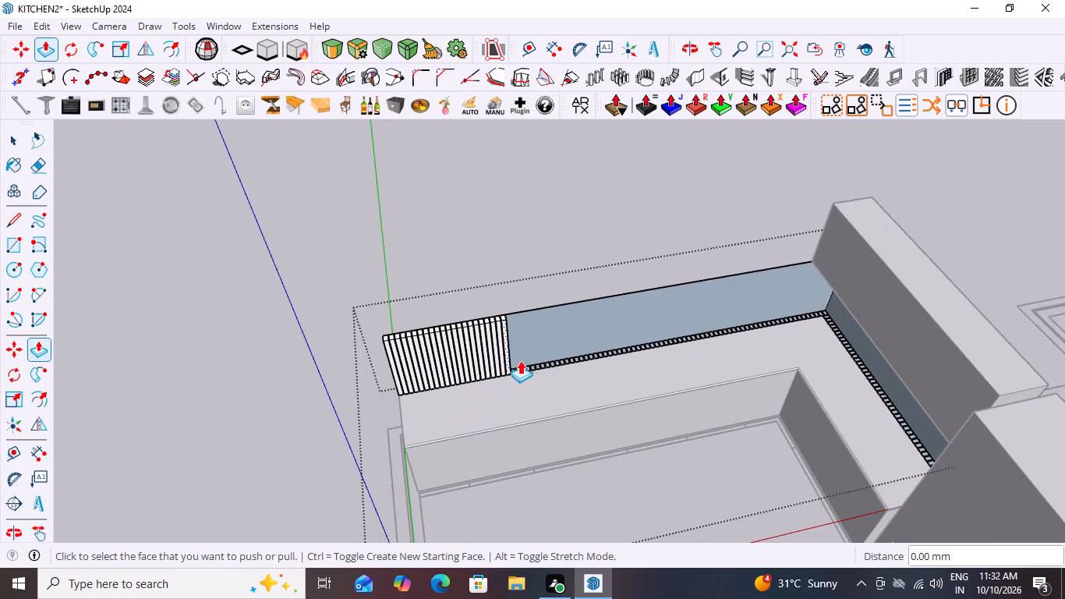
pyautogui.moveTo(552, 356); pyautogui.dragTo(506, 317, button='middle')
pyautogui.scroll(4, 499, 349)
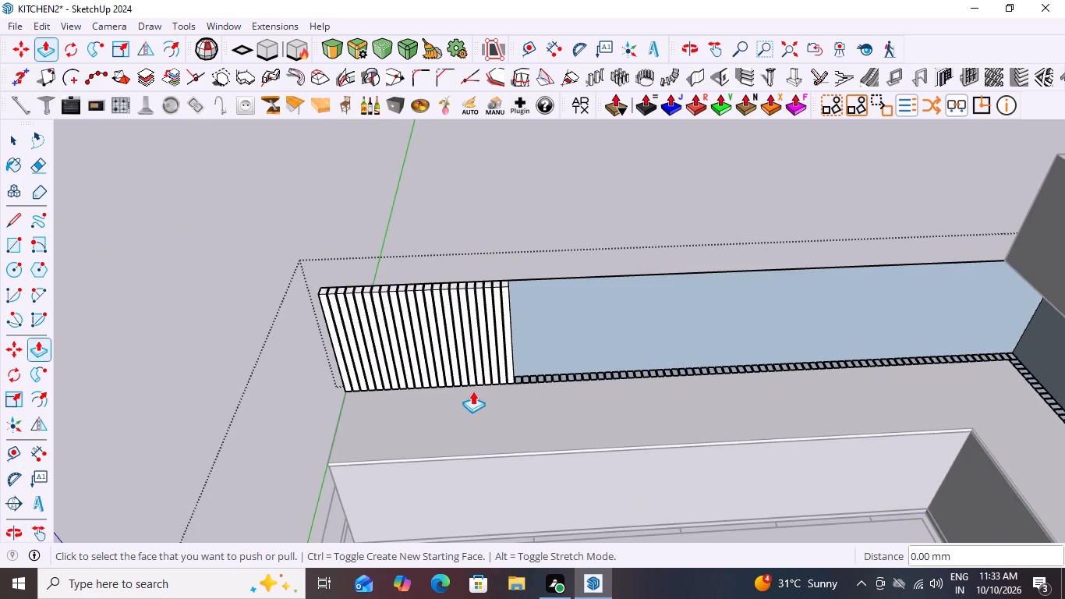
pyautogui.scroll(-4, 550, 385)
pyautogui.moveTo(467, 392); pyautogui.dragTo(580, 381, button='middle')
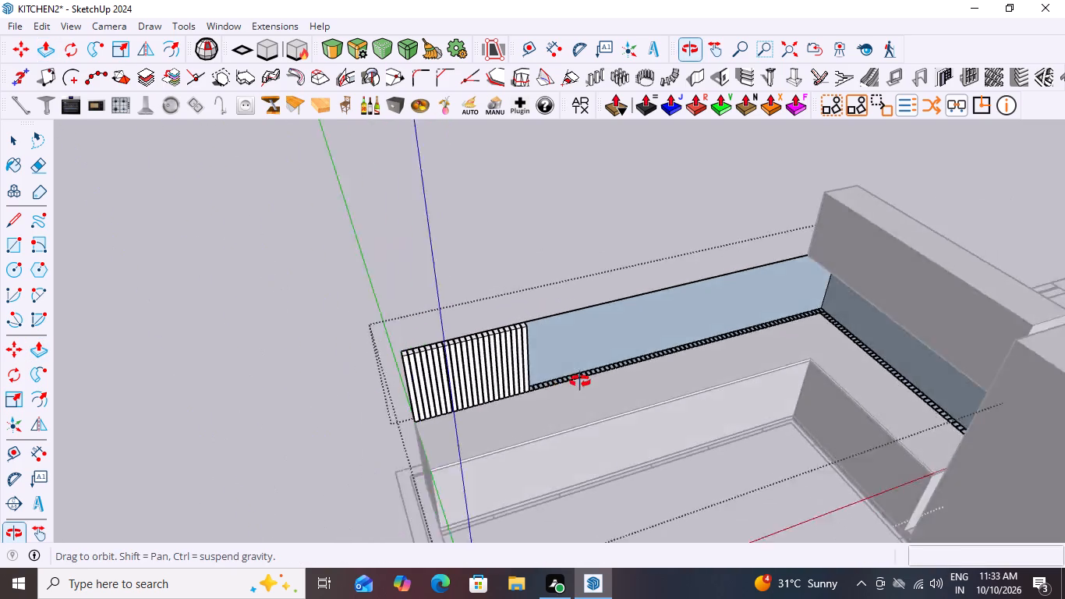
pyautogui.moveTo(580, 381); pyautogui.dragTo(570, 367, button='middle')
pyautogui.scroll(3, 570, 367)
pyautogui.scroll(-6, 571, 364)
pyautogui.scroll(2, 466, 418)
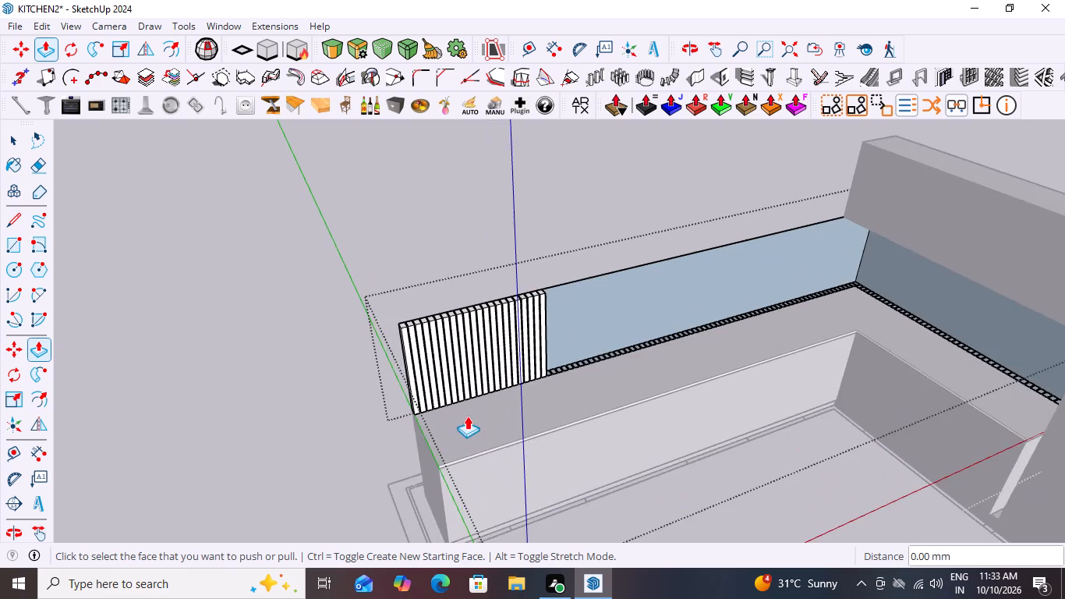
pyautogui.scroll(5, 467, 416)
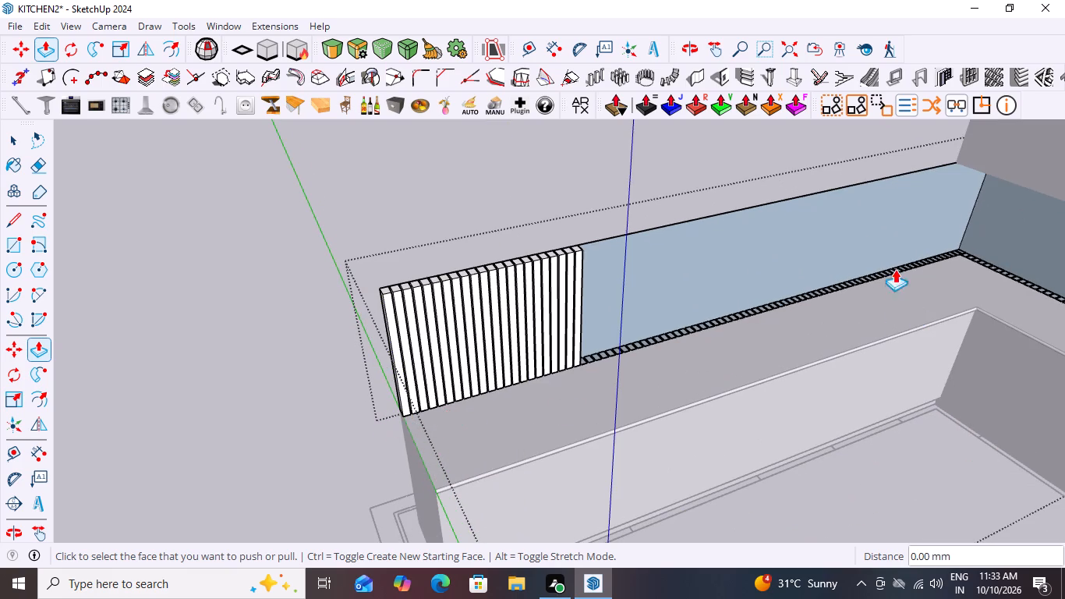
pyautogui.scroll(2, 491, 406)
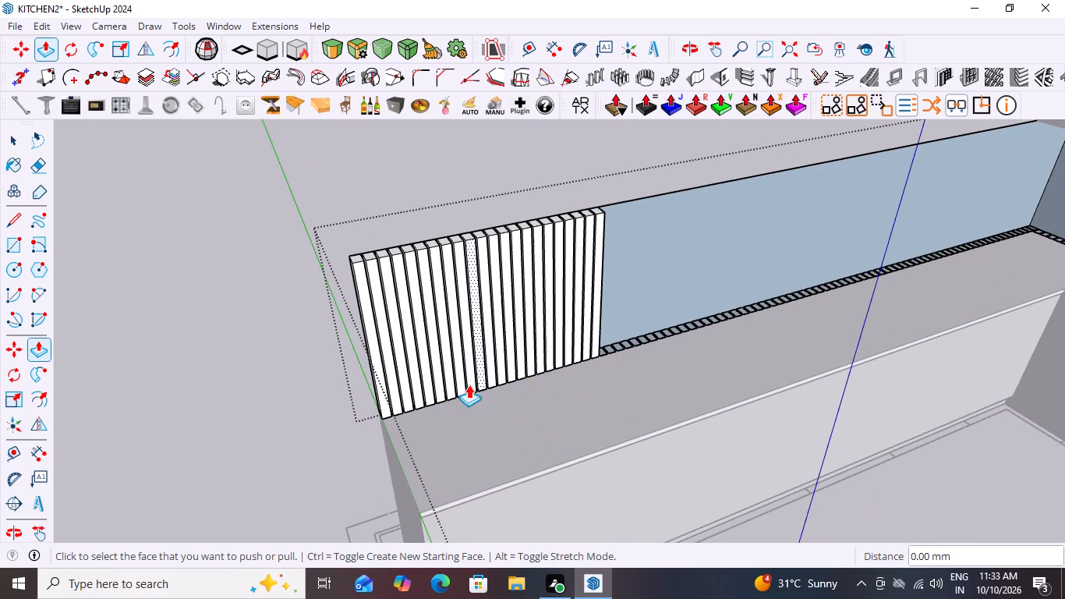
pyautogui.scroll(-15, 469, 385)
pyautogui.scroll(4, 755, 427)
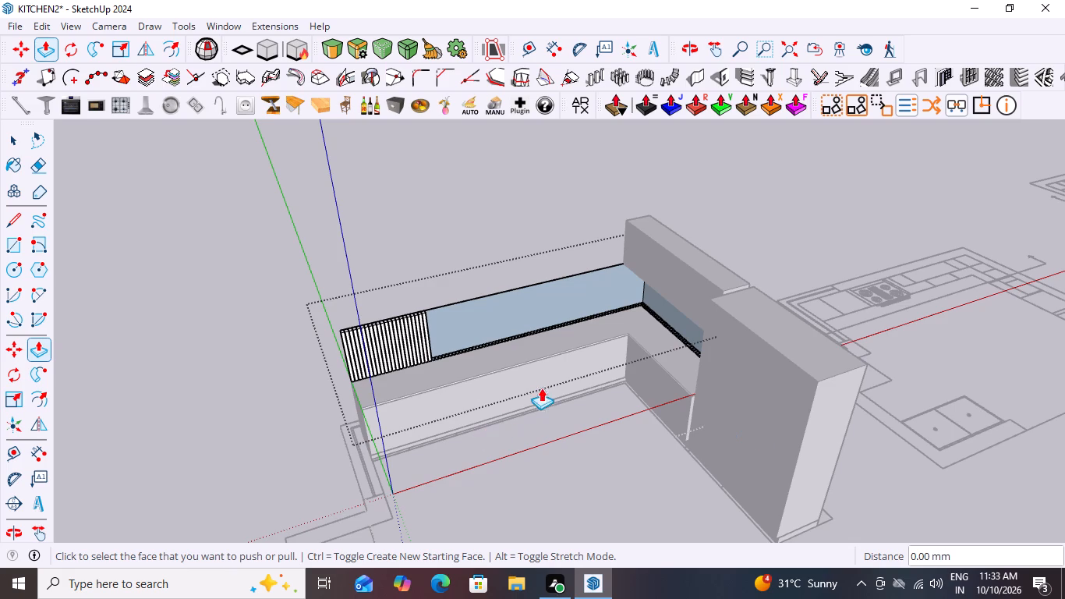
pyautogui.scroll(-9, 769, 218)
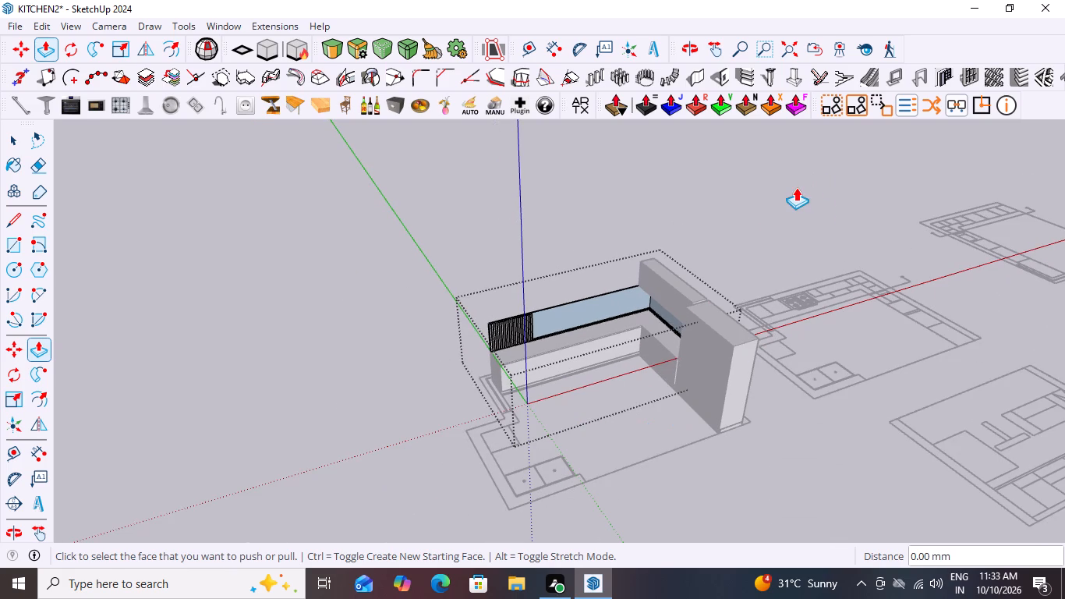
# Leave Push/Pull and close the open group that contains the backsplash and its flutes.
pyautogui.press('space')
pyautogui.scroll(6, 599, 312)
pyautogui.scroll(-16, 599, 314)
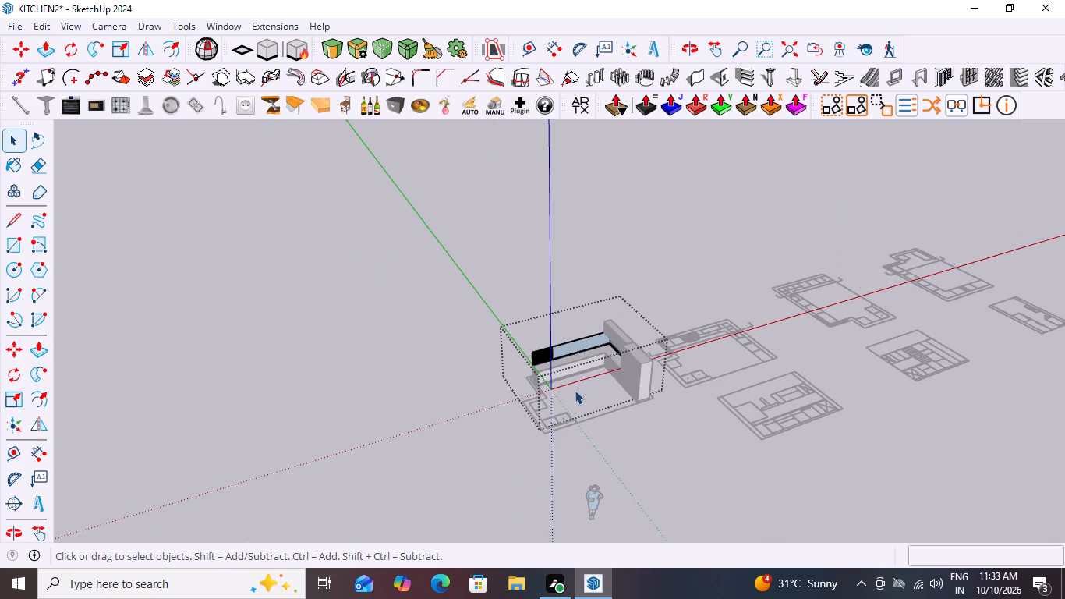
pyautogui.moveTo(656, 412); pyautogui.dragTo(524, 387, button='middle')
pyautogui.scroll(10, 543, 366)
pyautogui.moveTo(585, 347); pyautogui.dragTo(640, 523, button='middle')
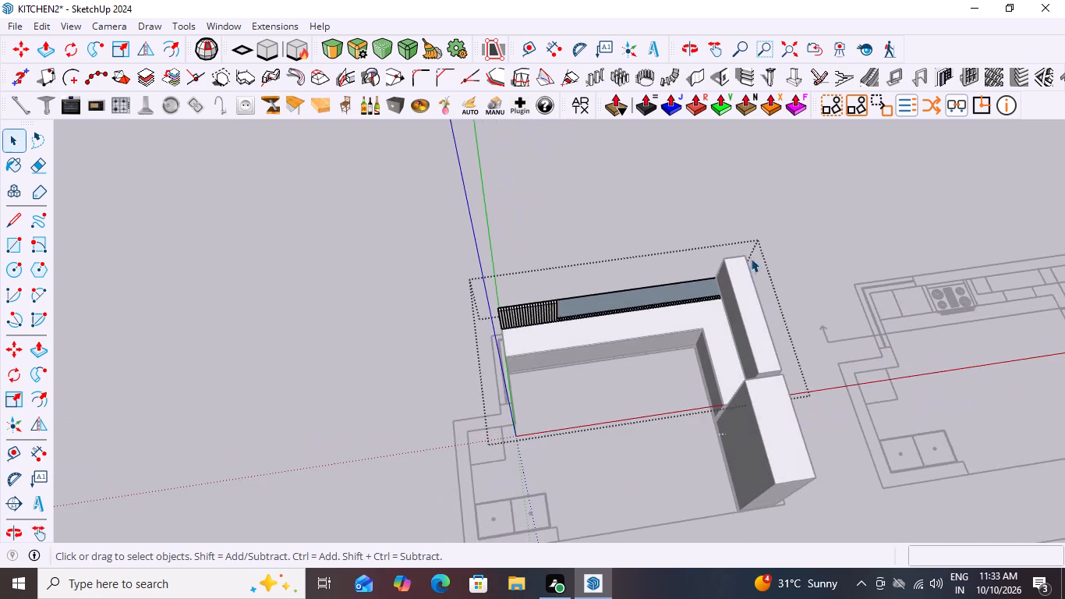
pyautogui.scroll(4, 705, 215)
pyautogui.scroll(3, 633, 379)
pyautogui.scroll(1, 670, 214)
pyautogui.press('Escape')
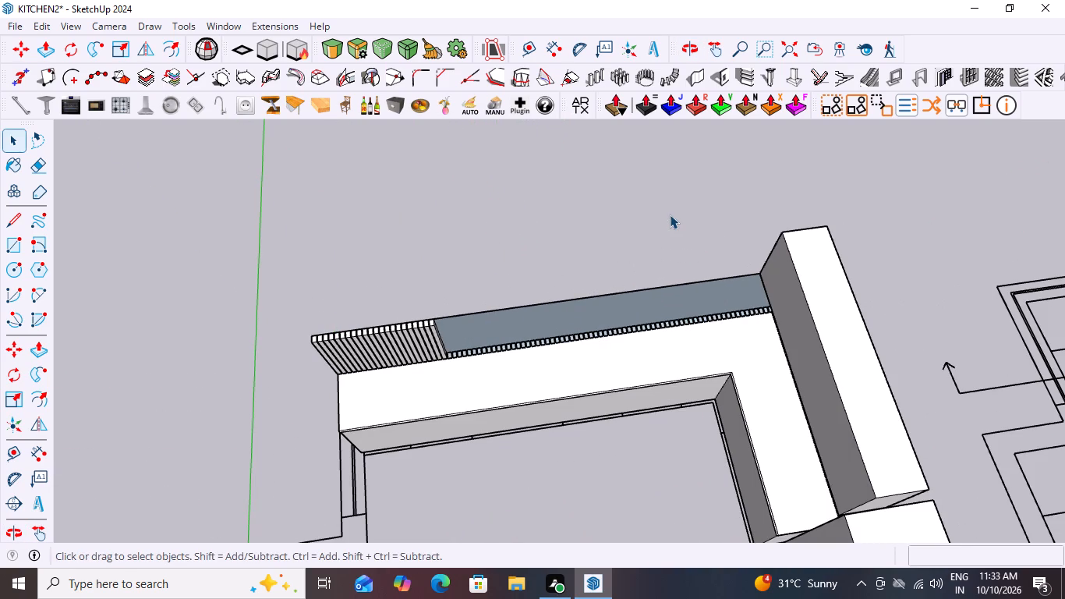
# Examine the finished flutes and the bases of the remaining flat rectangles along the long backsplash.
pyautogui.scroll(-3, 753, 218)
pyautogui.moveTo(527, 325); pyautogui.dragTo(571, 241, button='middle')
pyautogui.scroll(1, 571, 241)
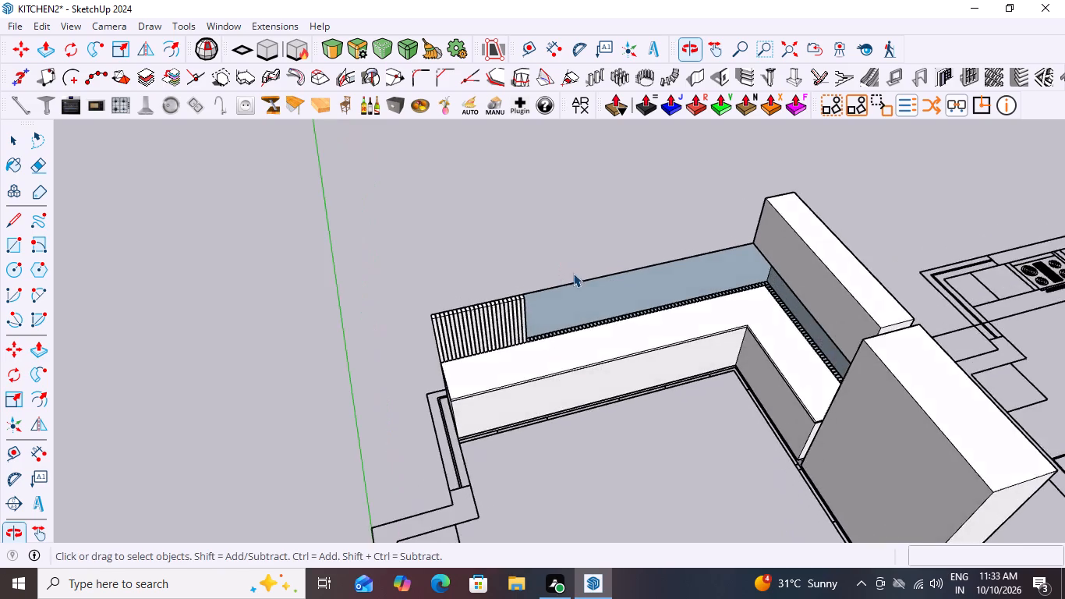
pyautogui.scroll(19, 553, 343)
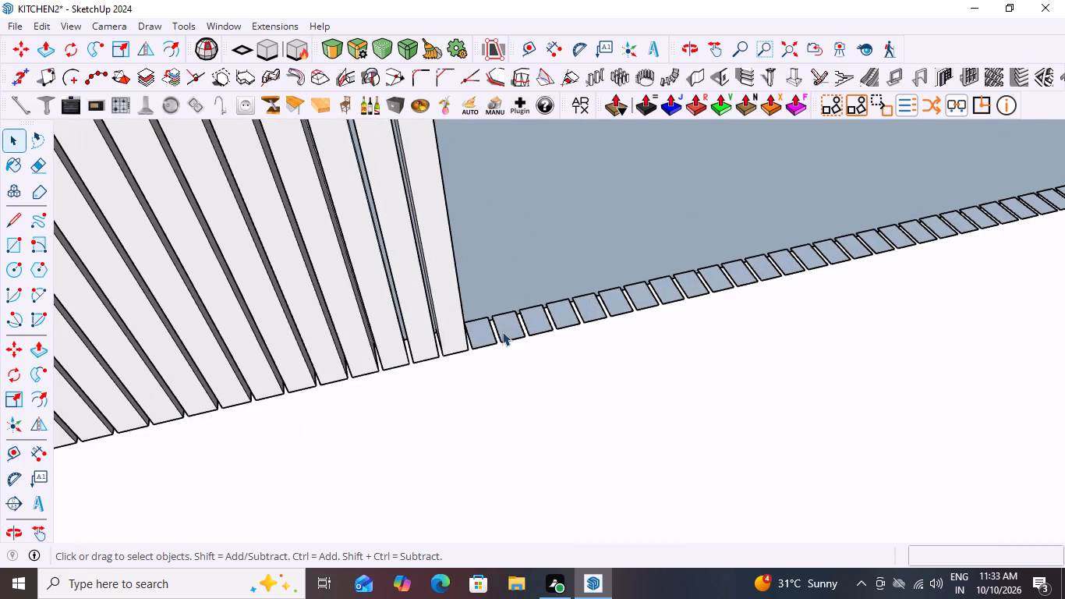
pyautogui.scroll(-19, 485, 341)
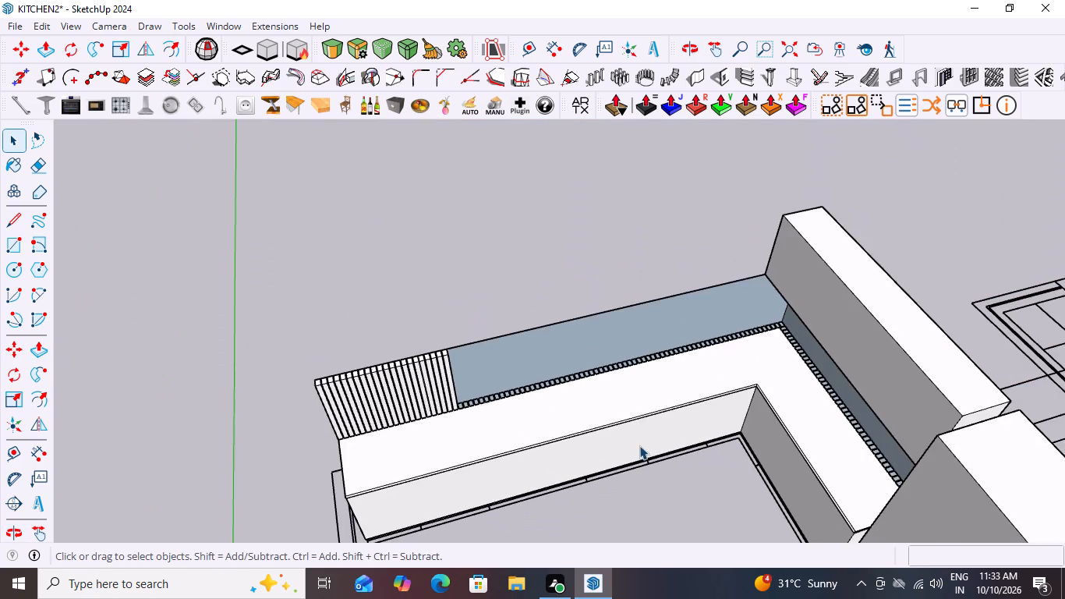
pyautogui.scroll(4, 650, 438)
pyautogui.scroll(-6, 629, 419)
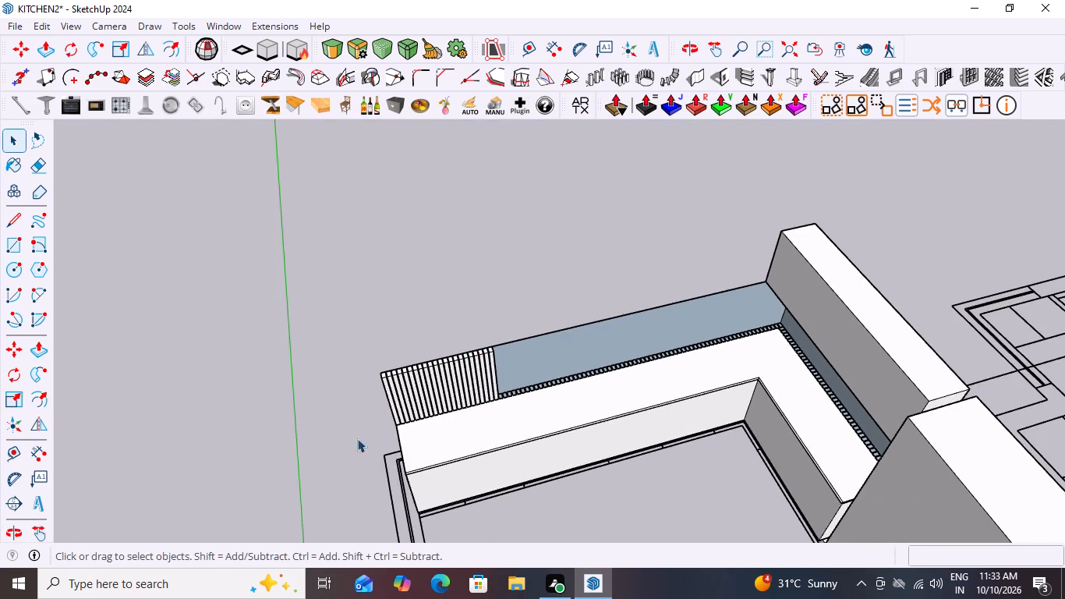
pyautogui.scroll(10, 497, 383)
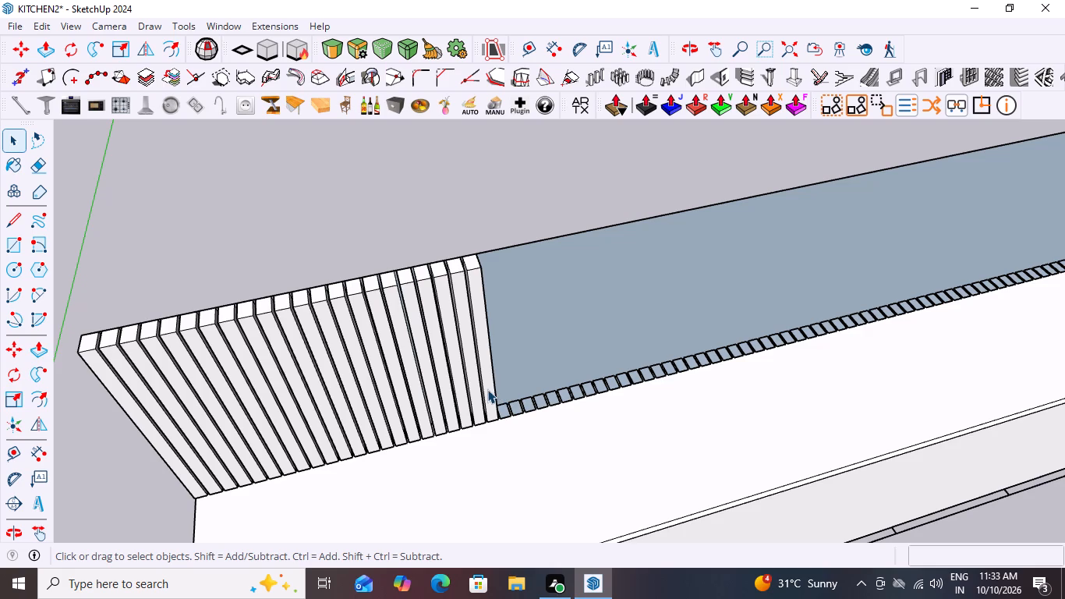
pyautogui.scroll(-7, 426, 393)
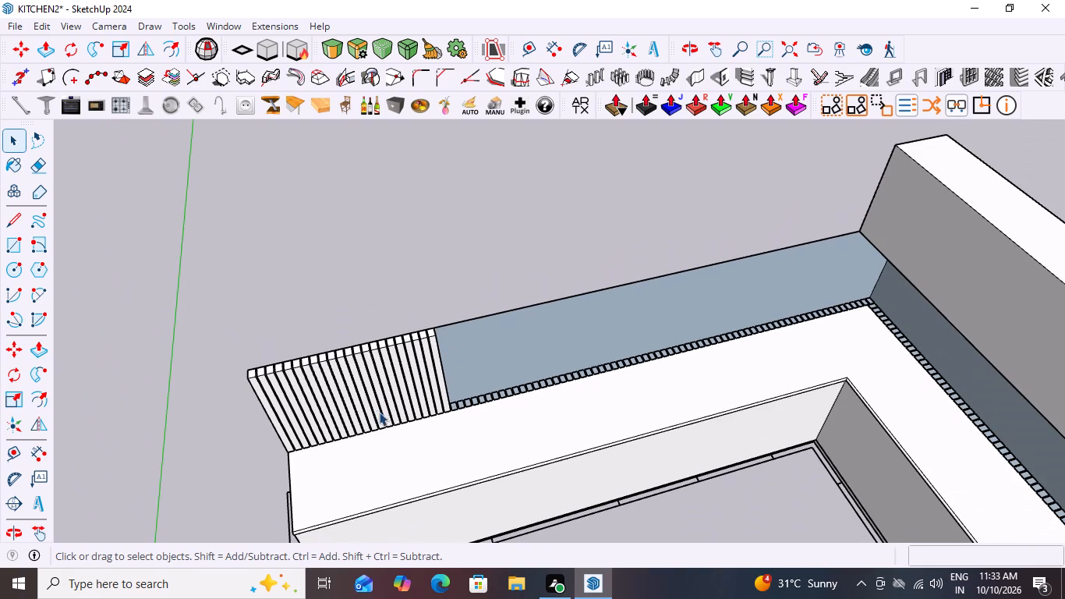
pyautogui.scroll(13, 460, 413)
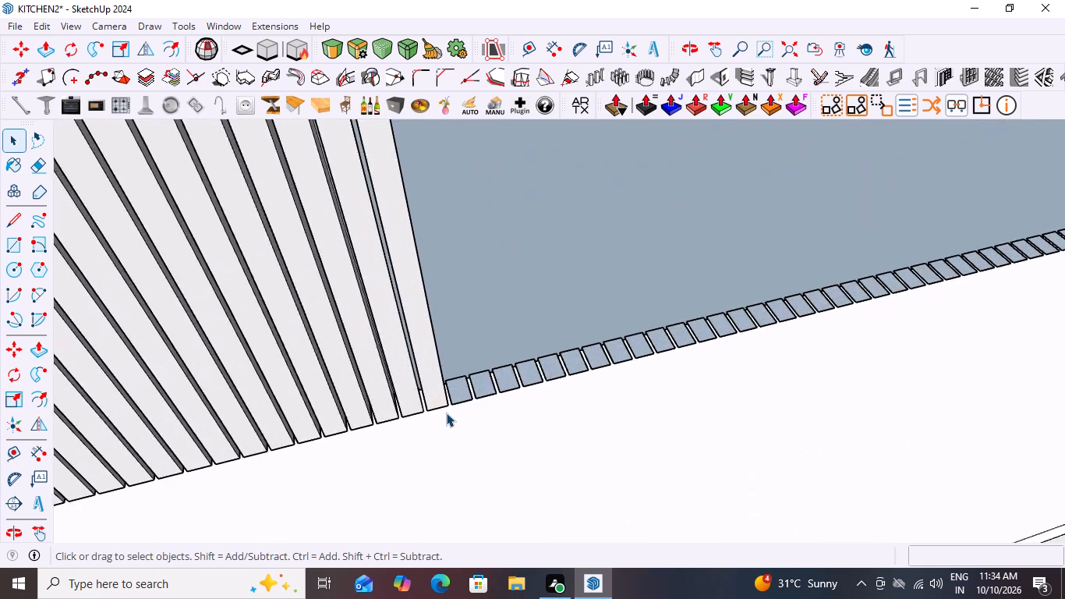
pyautogui.scroll(4, 446, 413)
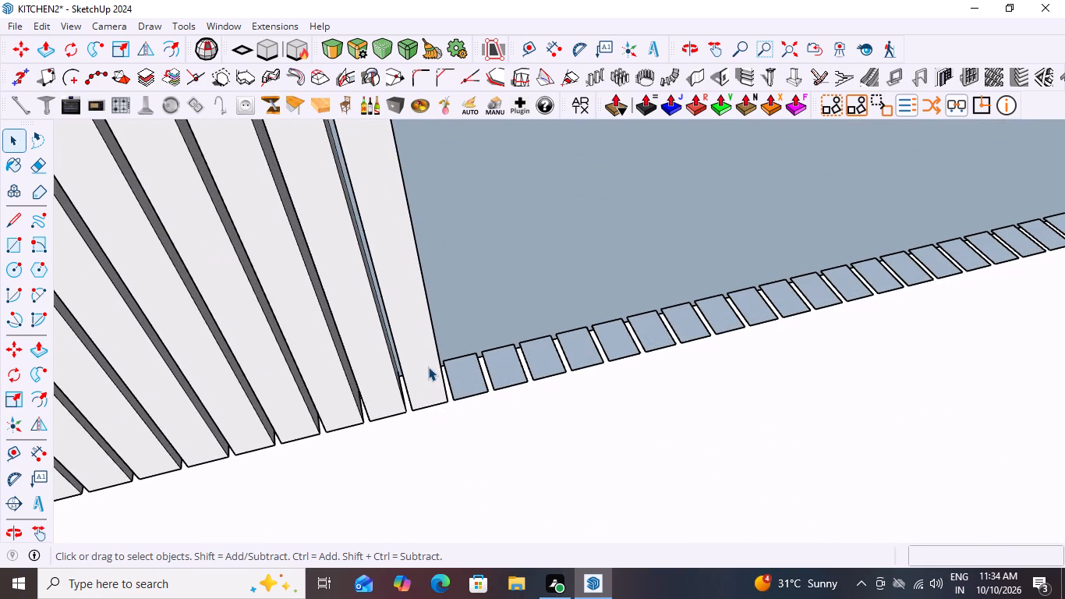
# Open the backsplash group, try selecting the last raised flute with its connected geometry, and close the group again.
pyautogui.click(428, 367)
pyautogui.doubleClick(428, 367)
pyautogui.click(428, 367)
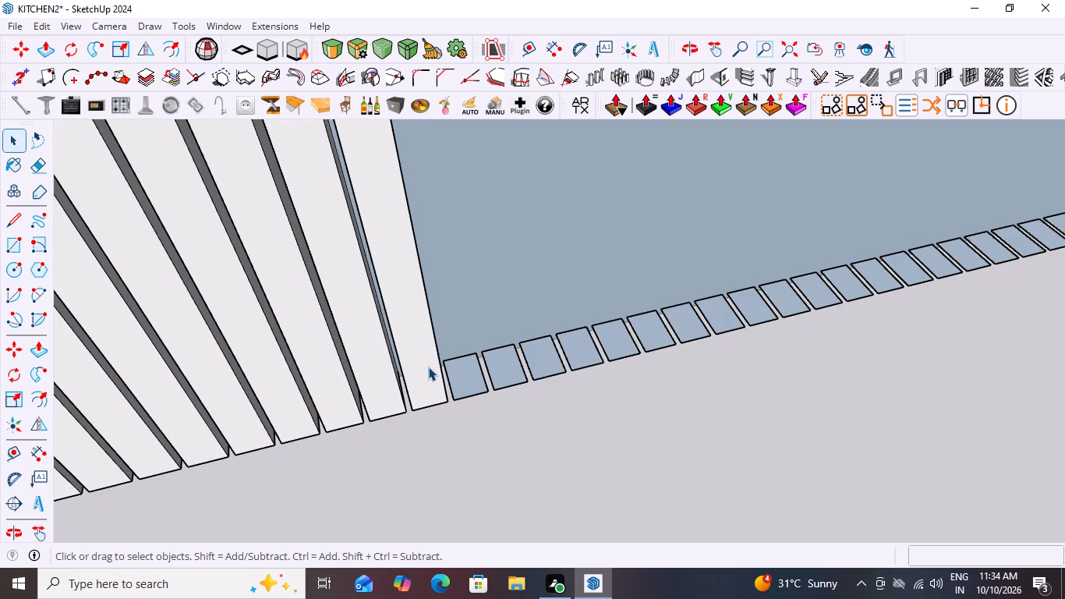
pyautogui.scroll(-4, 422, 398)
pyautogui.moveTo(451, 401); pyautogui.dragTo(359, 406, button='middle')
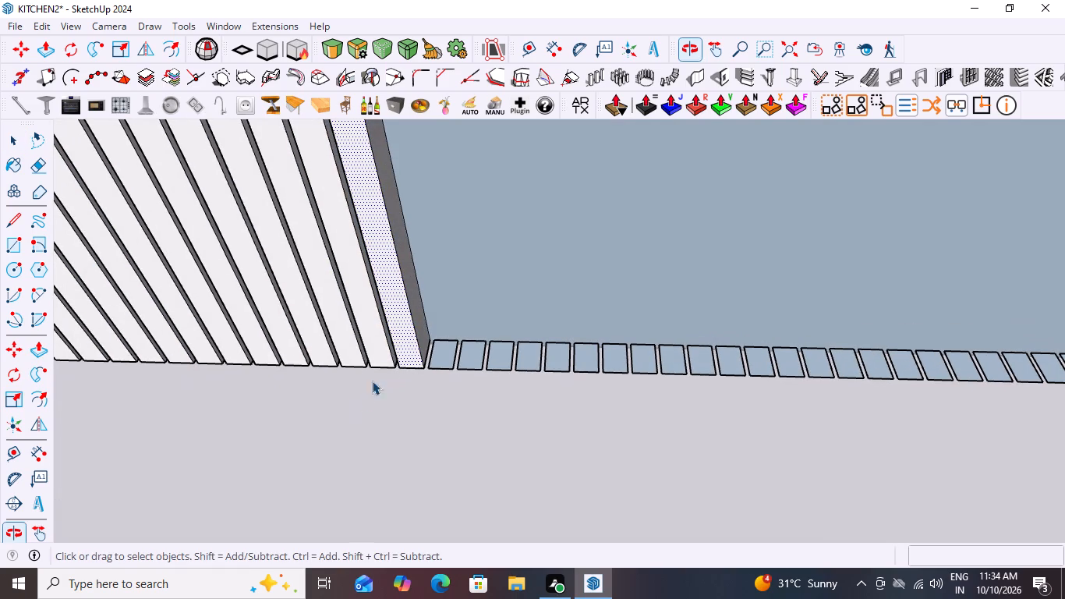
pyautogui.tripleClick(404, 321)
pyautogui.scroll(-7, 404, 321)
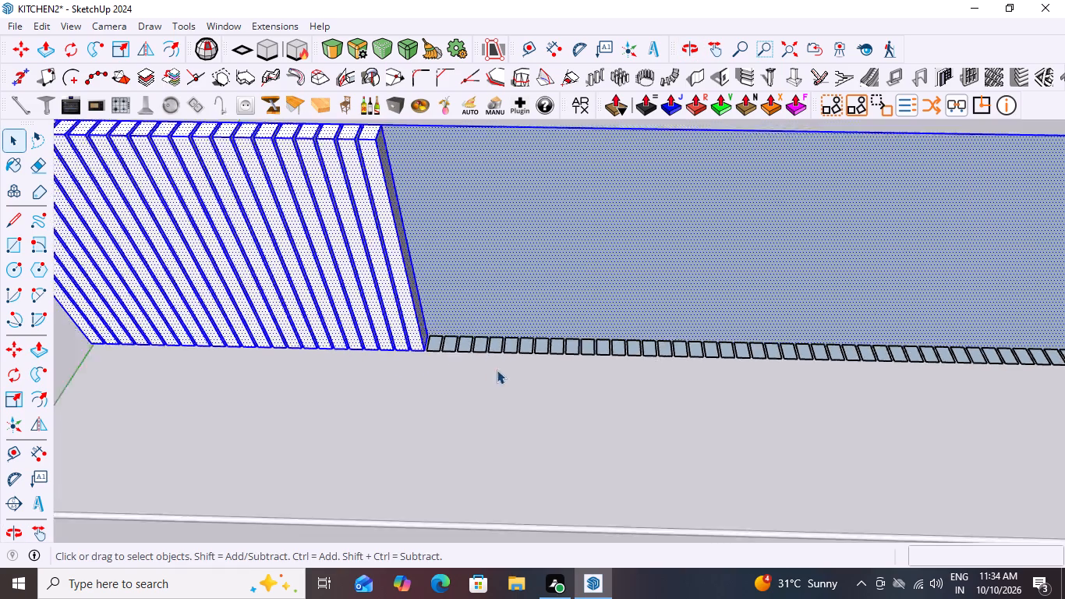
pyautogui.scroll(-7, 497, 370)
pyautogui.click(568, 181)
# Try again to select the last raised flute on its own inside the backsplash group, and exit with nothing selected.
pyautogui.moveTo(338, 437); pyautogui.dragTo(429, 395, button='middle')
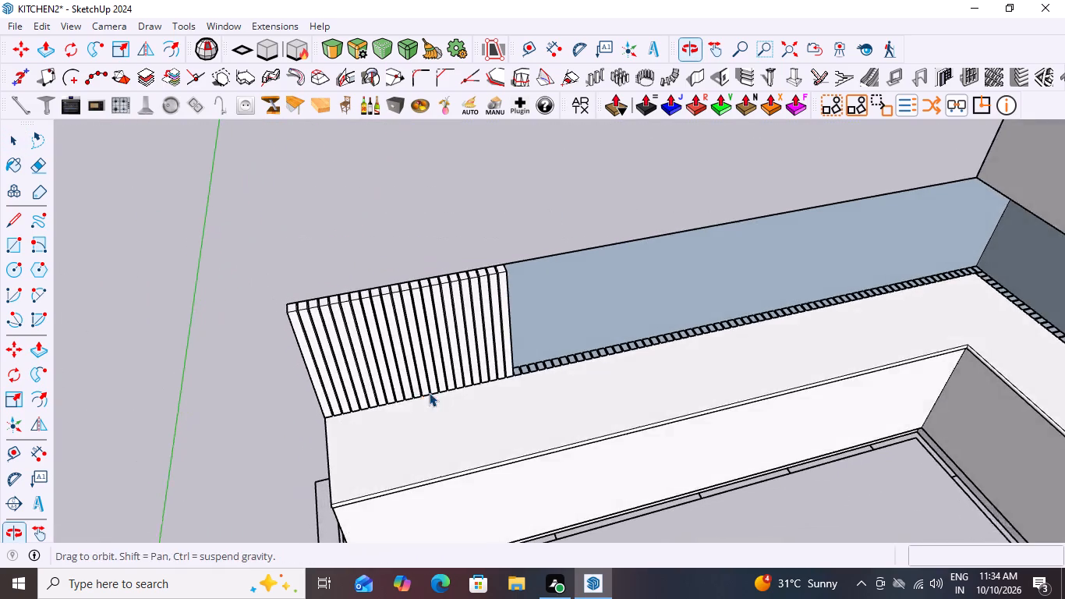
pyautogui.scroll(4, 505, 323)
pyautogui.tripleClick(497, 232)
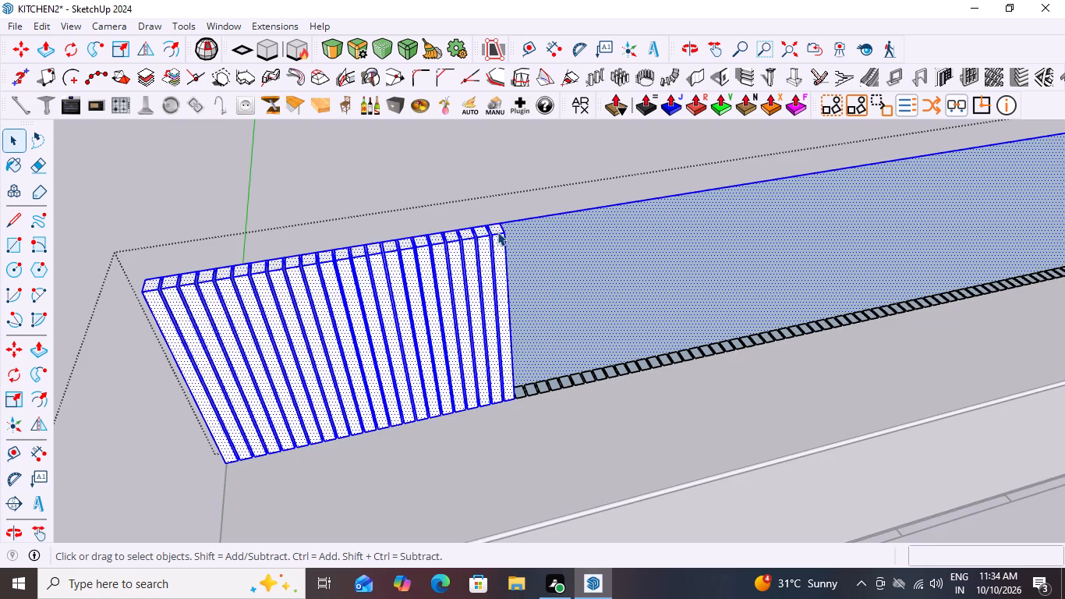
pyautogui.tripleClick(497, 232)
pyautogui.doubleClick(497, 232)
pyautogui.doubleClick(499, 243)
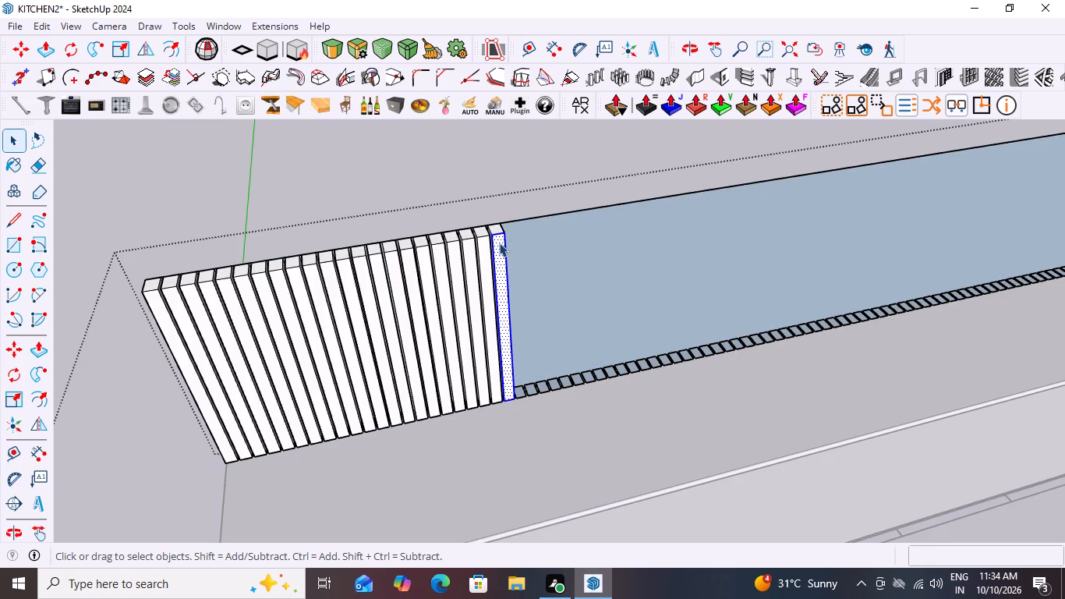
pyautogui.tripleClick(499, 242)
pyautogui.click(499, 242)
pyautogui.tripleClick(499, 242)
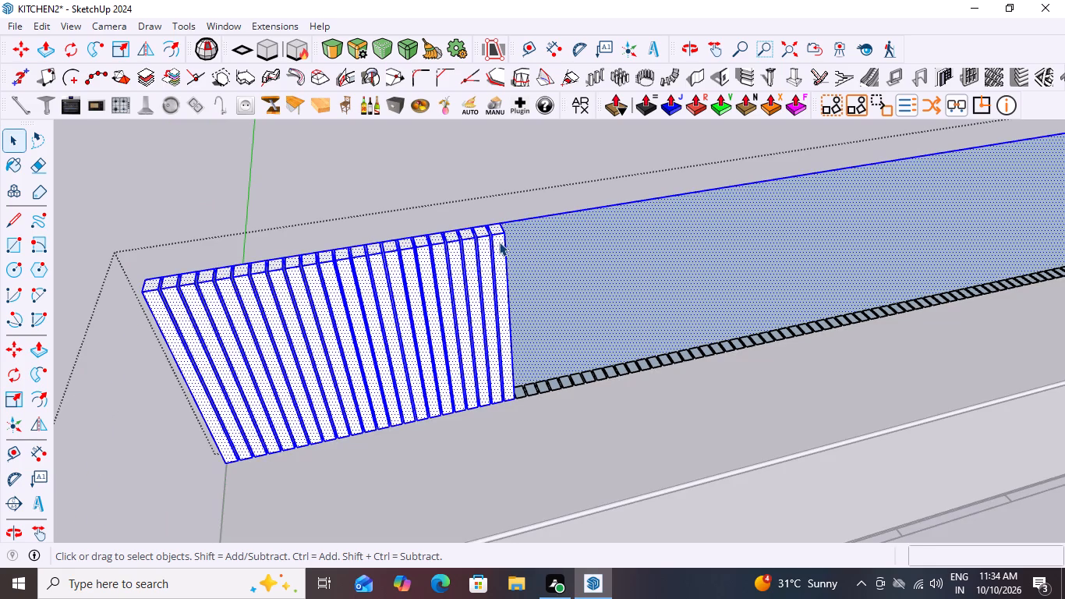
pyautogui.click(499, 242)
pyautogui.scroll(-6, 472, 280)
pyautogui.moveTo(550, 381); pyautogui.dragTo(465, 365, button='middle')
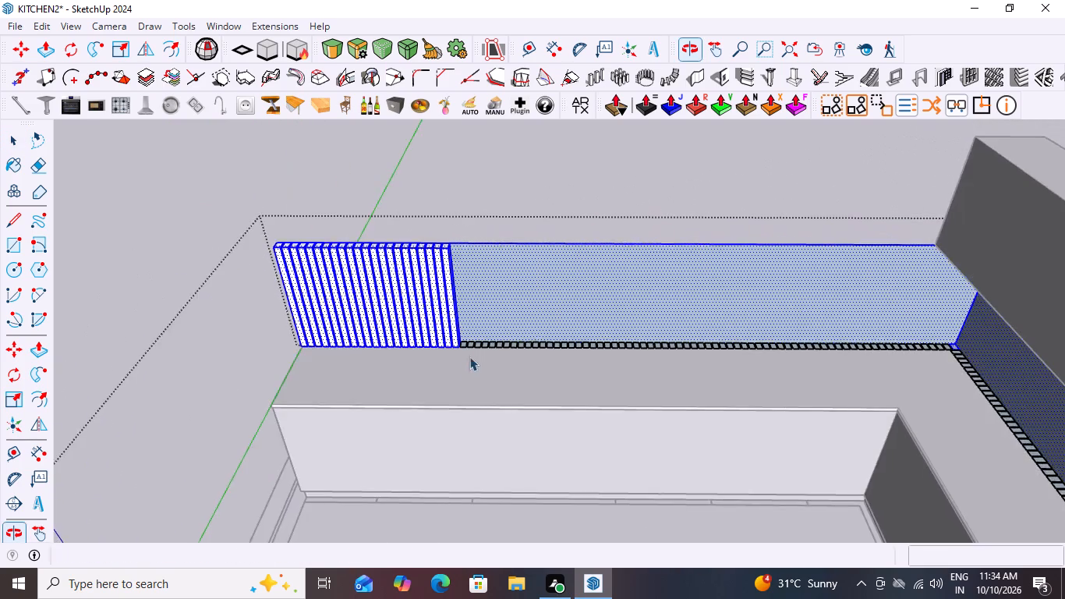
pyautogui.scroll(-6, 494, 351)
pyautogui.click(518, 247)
# Open the backsplash group for editing at the first flat rectangle beside the finished flutes.
pyautogui.moveTo(512, 367); pyautogui.dragTo(568, 349, button='middle')
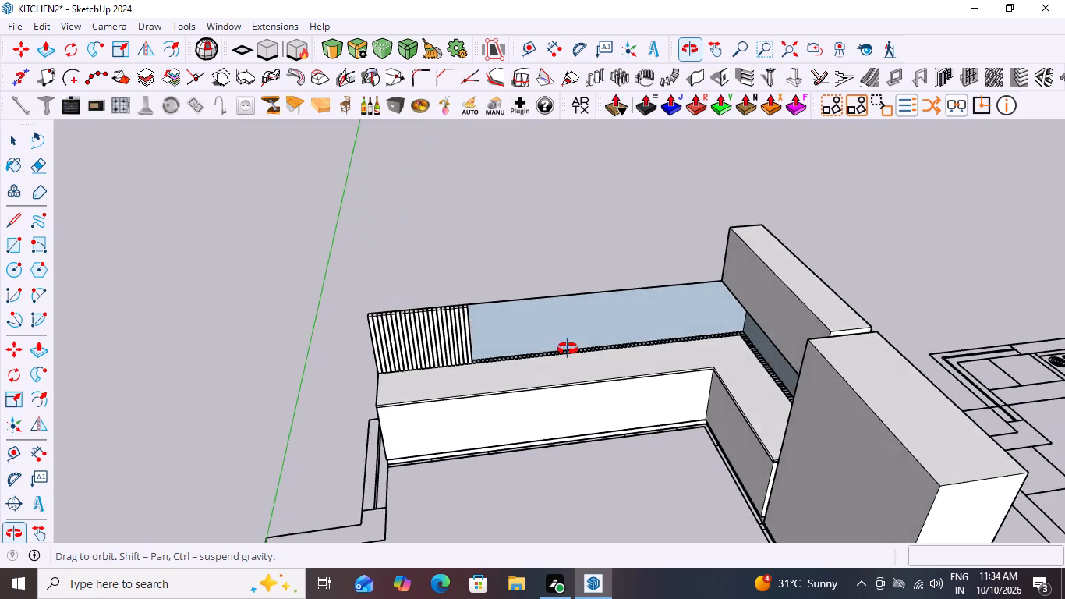
pyautogui.moveTo(568, 349); pyautogui.dragTo(616, 316, button='middle')
pyautogui.scroll(1, 472, 416)
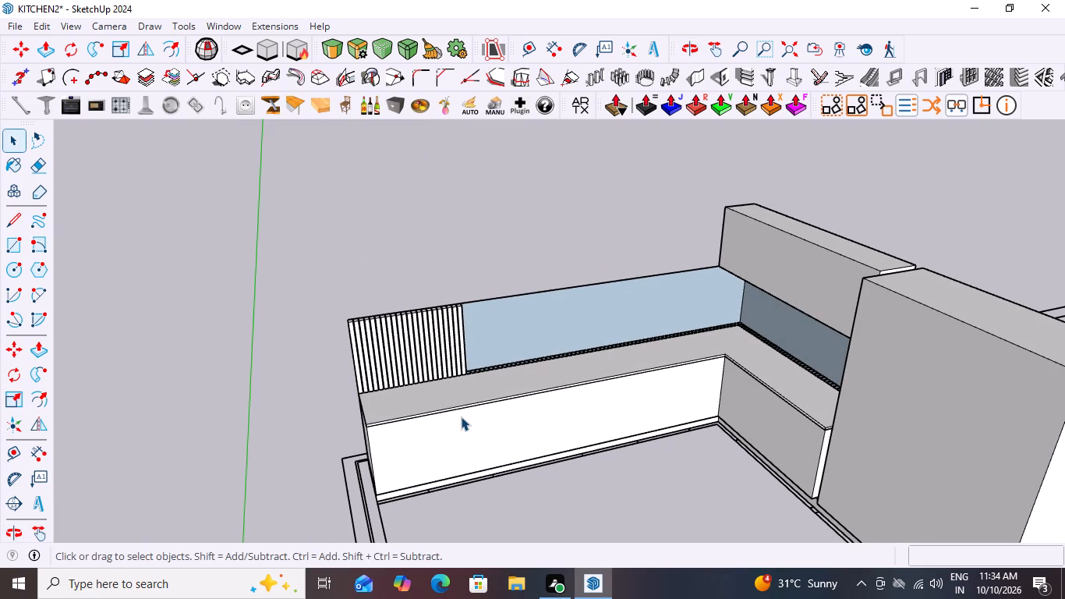
pyautogui.moveTo(504, 367); pyautogui.dragTo(491, 439, button='middle')
pyautogui.scroll(10, 474, 374)
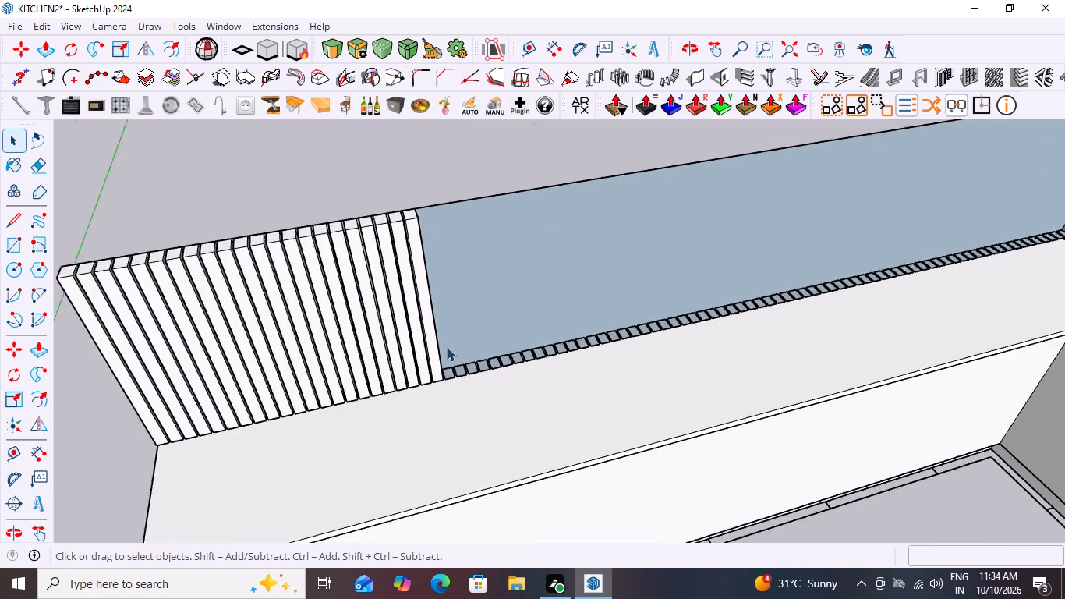
pyautogui.scroll(6, 447, 347)
pyautogui.click(453, 400)
pyautogui.doubleClick(453, 400)
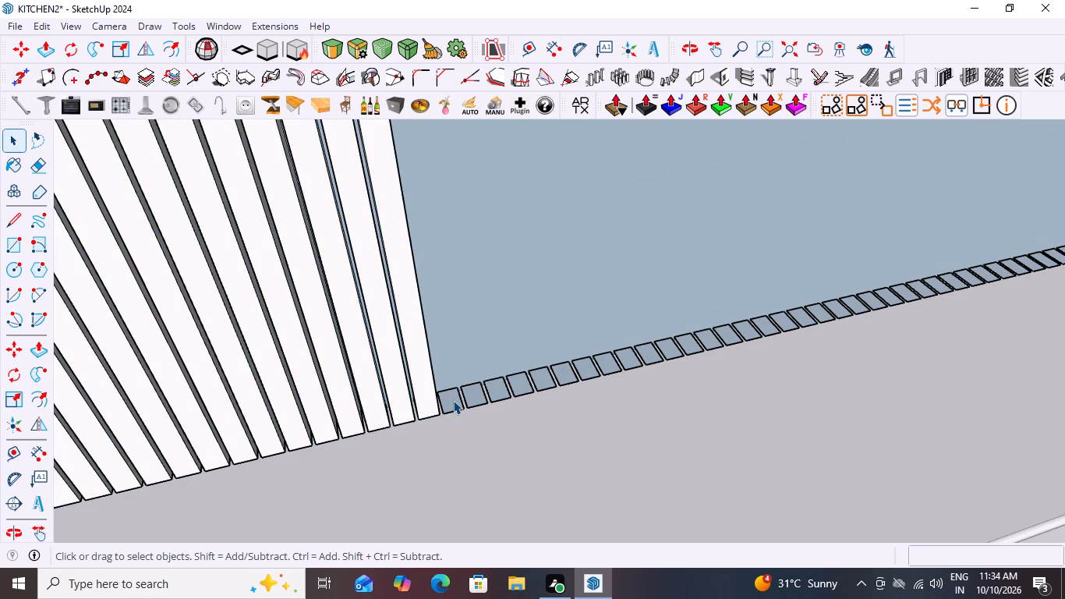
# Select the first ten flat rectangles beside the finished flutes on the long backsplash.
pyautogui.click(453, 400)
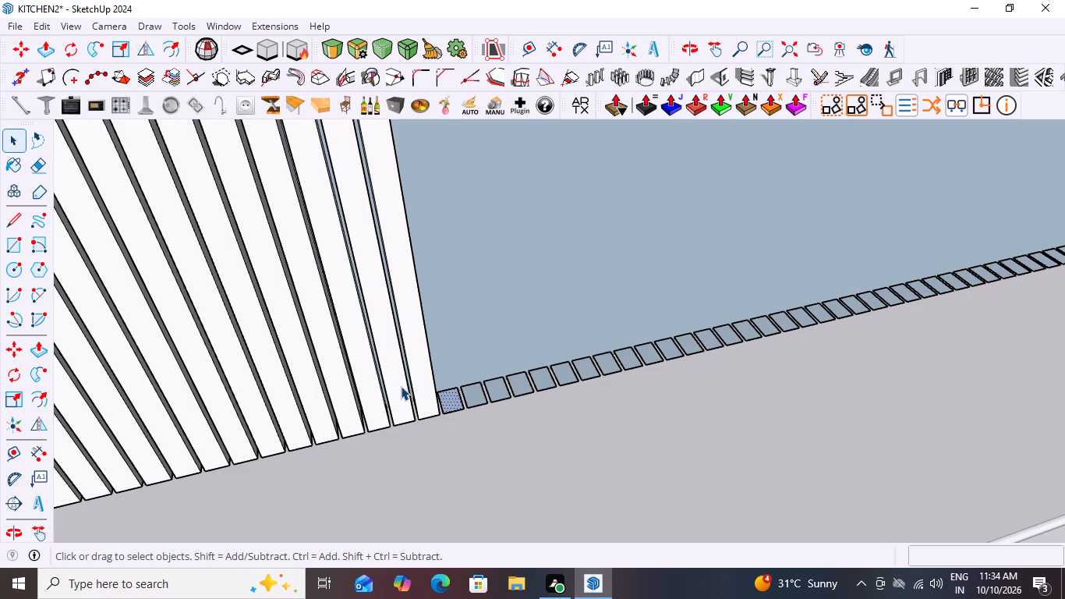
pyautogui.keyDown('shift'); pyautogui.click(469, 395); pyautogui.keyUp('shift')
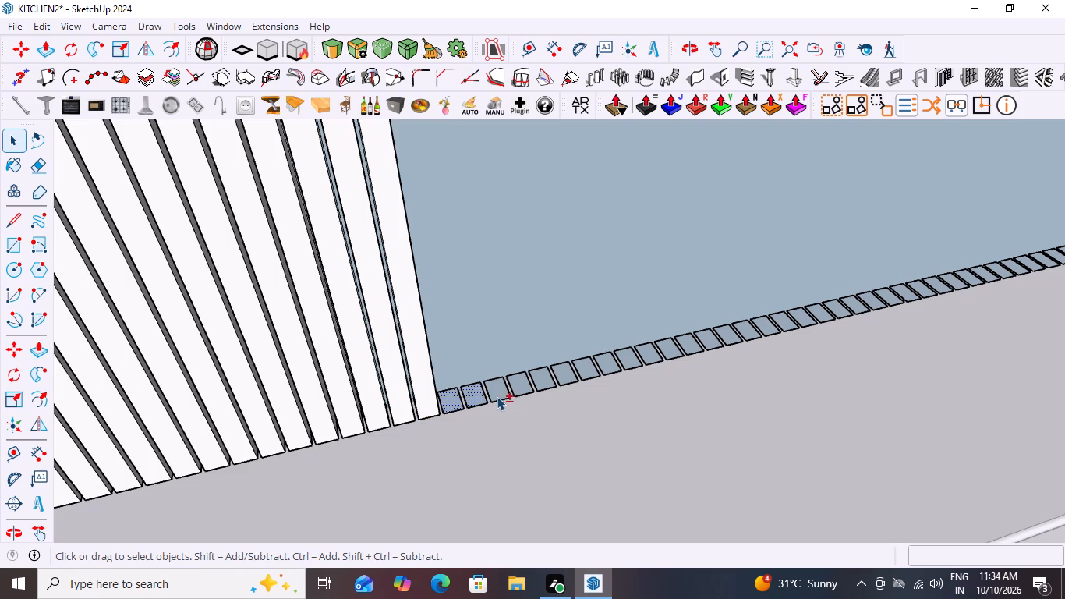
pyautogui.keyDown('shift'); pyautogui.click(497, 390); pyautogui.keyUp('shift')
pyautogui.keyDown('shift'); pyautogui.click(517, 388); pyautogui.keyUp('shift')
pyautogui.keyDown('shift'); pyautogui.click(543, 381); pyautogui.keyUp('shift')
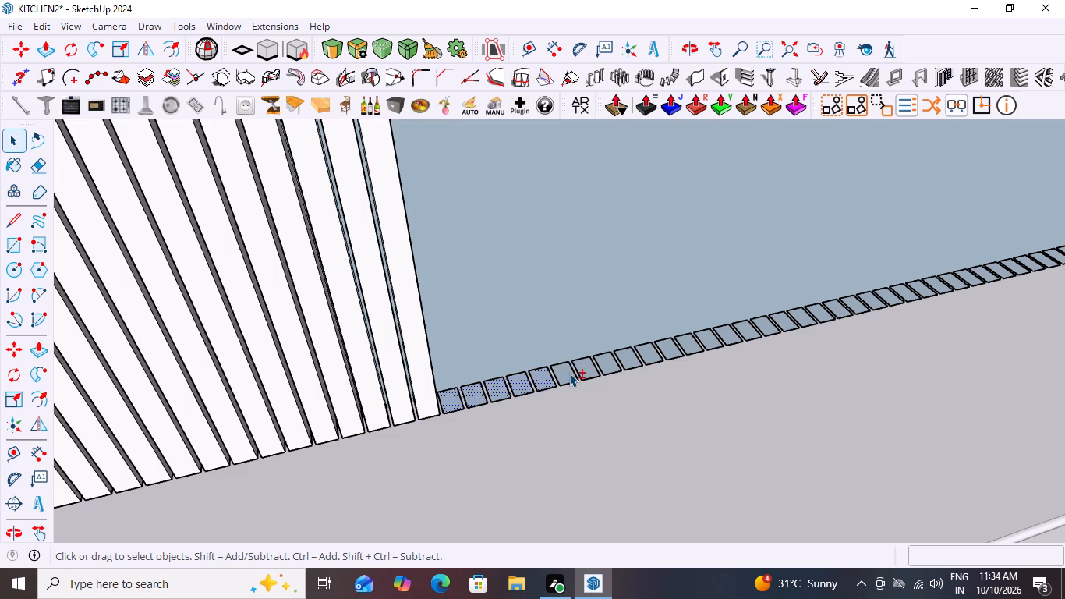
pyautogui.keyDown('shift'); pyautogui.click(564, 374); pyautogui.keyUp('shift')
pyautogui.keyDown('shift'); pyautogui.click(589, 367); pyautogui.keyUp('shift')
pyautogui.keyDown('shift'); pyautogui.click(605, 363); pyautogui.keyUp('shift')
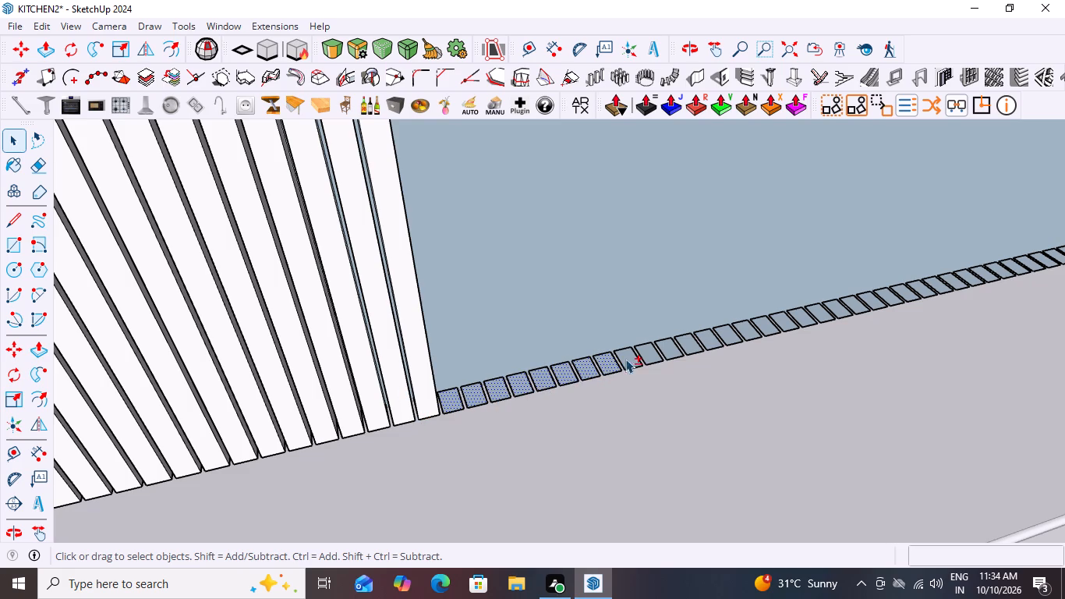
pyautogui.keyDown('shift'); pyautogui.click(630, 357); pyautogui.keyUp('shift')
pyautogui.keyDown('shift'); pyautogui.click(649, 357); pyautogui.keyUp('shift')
# Build a selection of the first thirteen flat rectangles beside the finished flutes on the long backsplash.
pyautogui.click(670, 348)
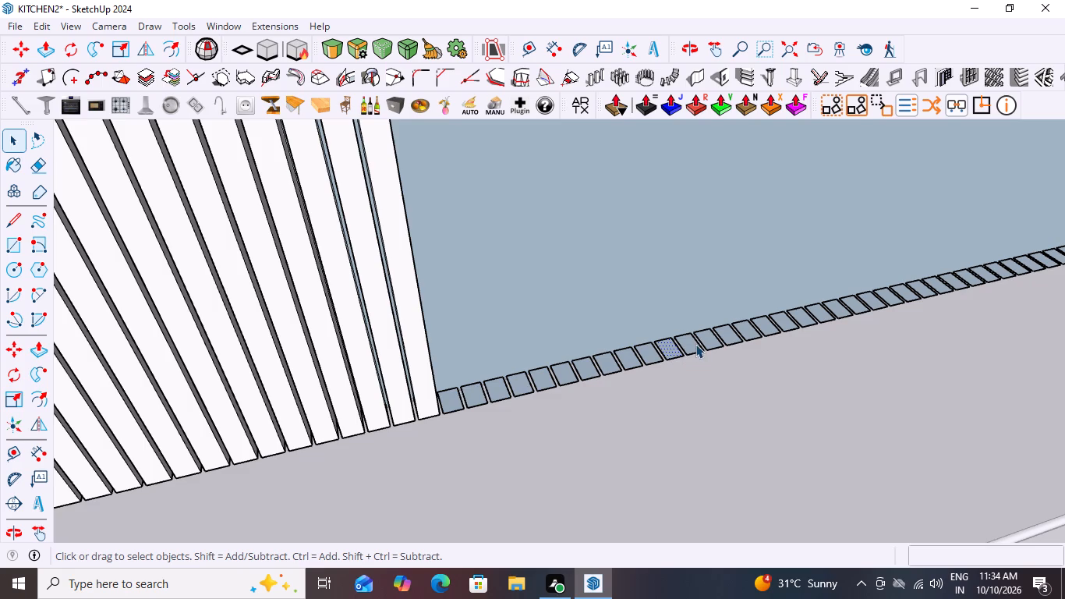
pyautogui.keyDown('shift'); pyautogui.click(449, 401); pyautogui.keyUp('shift')
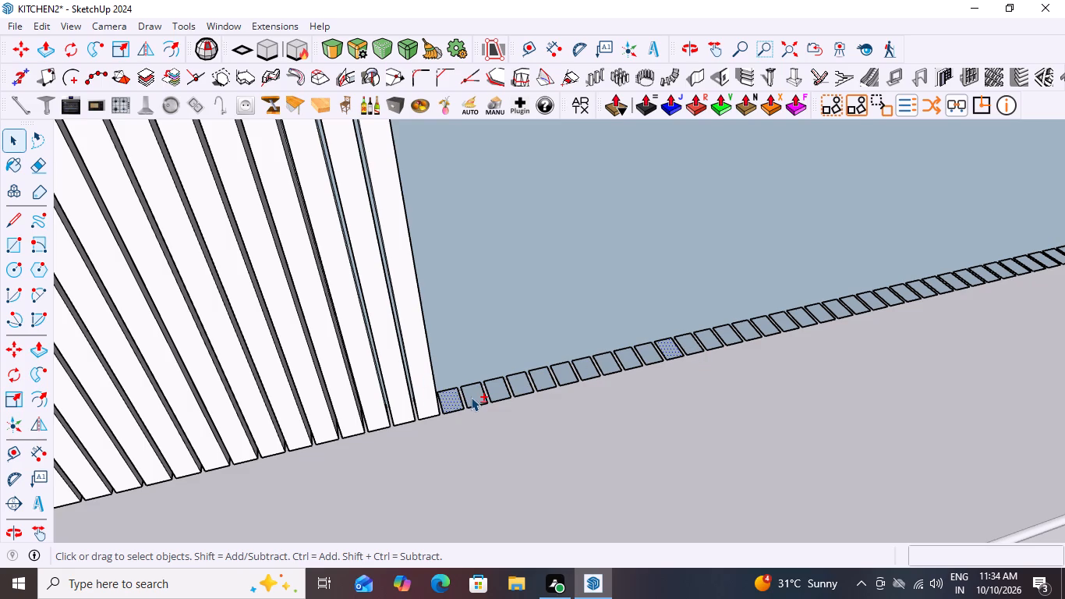
pyautogui.keyDown('shift'); pyautogui.click(471, 397); pyautogui.keyUp('shift')
pyautogui.keyDown('shift'); pyautogui.click(495, 390); pyautogui.keyUp('shift')
pyautogui.keyDown('shift'); pyautogui.click(517, 387); pyautogui.keyUp('shift')
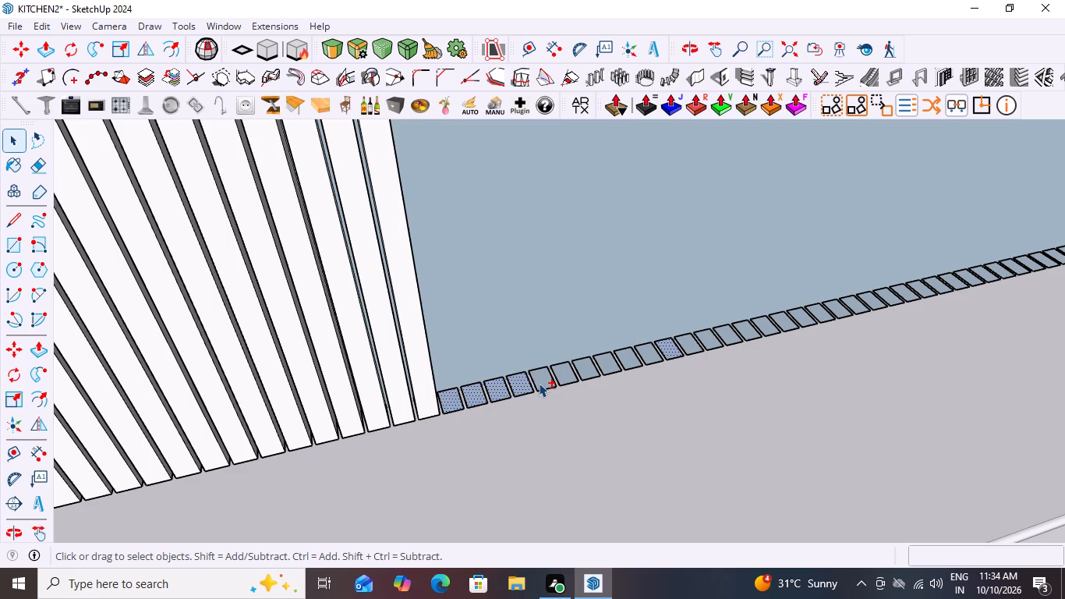
pyautogui.keyDown('shift'); pyautogui.click(539, 383); pyautogui.keyUp('shift')
pyautogui.keyDown('shift'); pyautogui.click(565, 378); pyautogui.keyUp('shift')
pyautogui.keyDown('shift'); pyautogui.click(583, 370); pyautogui.keyUp('shift')
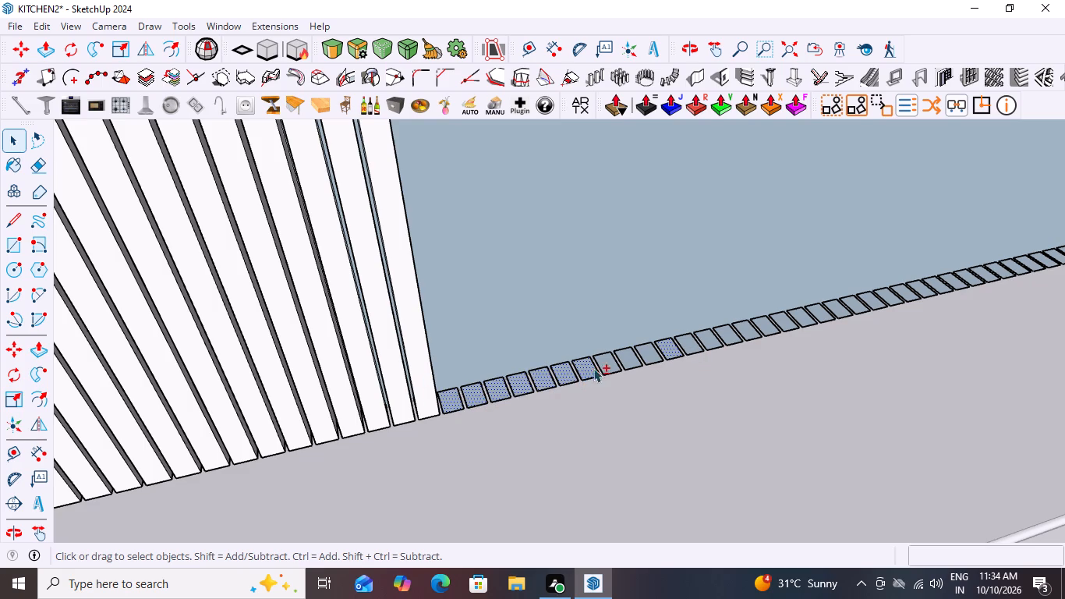
pyautogui.keyDown('shift'); pyautogui.click(612, 364); pyautogui.keyUp('shift')
pyautogui.keyDown('shift'); pyautogui.click(625, 357); pyautogui.keyUp('shift')
pyautogui.keyDown('shift'); pyautogui.click(649, 353); pyautogui.keyUp('shift')
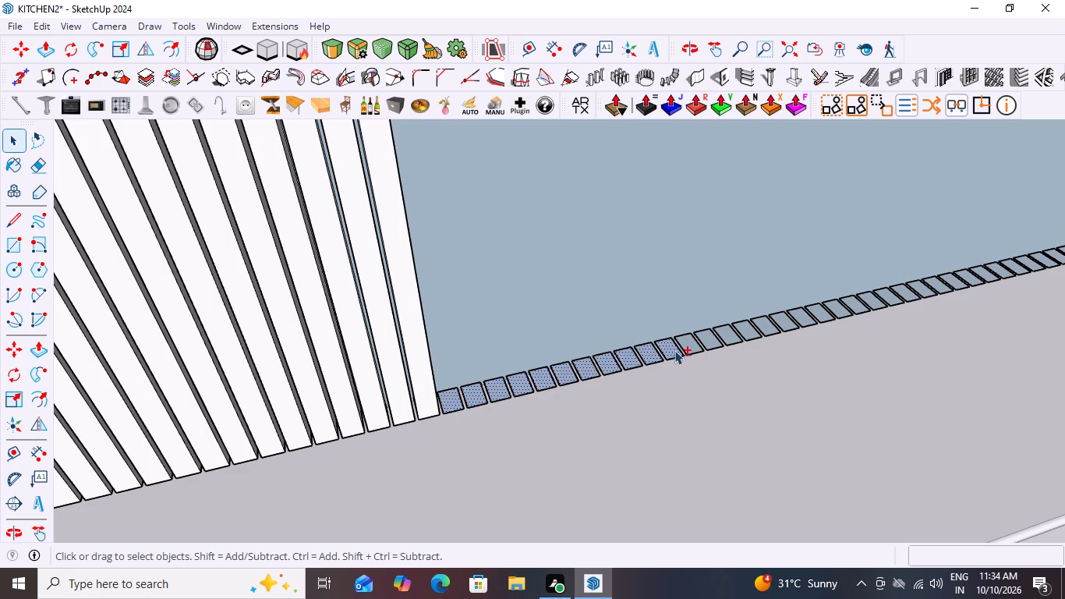
pyautogui.keyDown('shift'); pyautogui.click(688, 343); pyautogui.keyUp('shift')
pyautogui.keyDown('shift'); pyautogui.click(710, 338); pyautogui.keyUp('shift')
# Add the next seven flat rectangles along the long backsplash to the selection, leaving out any edges picked by accident.
pyautogui.keyDown('shift'); pyautogui.scroll(-4, 625, 395); pyautogui.keyUp('shift')
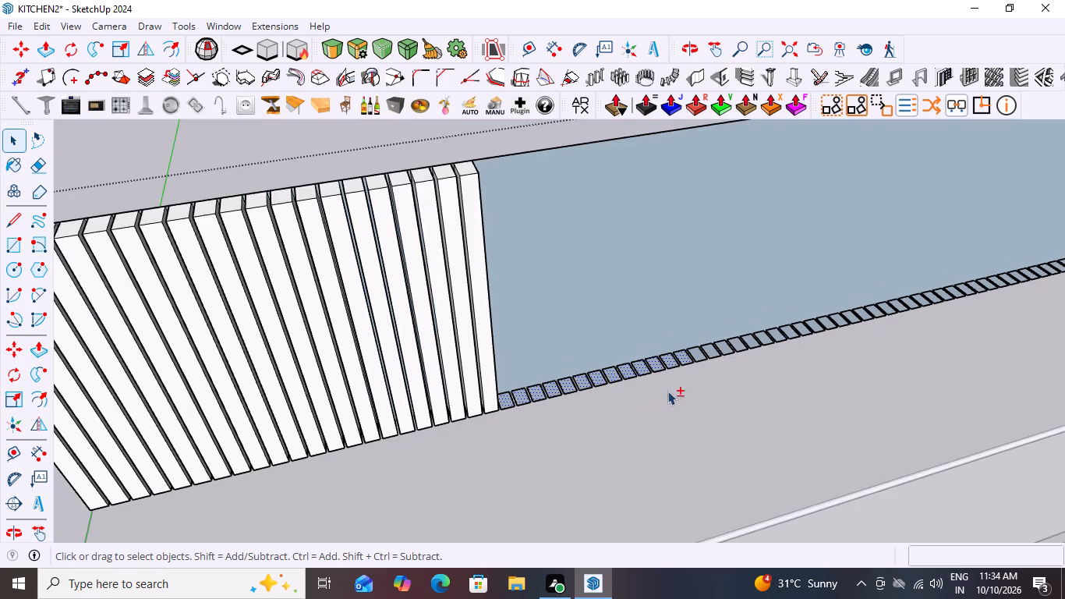
pyautogui.keyDown('shift'); pyautogui.scroll(3, 730, 324); pyautogui.keyUp('shift')
pyautogui.keyDown('shift'); pyautogui.click(686, 362); pyautogui.keyUp('shift')
pyautogui.keyDown('shift'); pyautogui.click(703, 356); pyautogui.keyUp('shift')
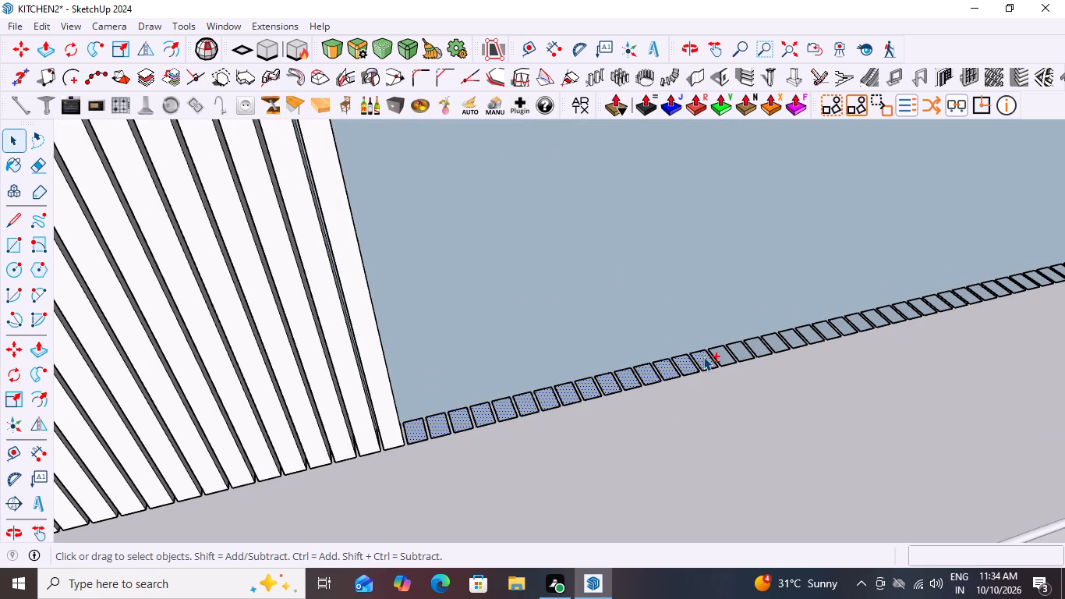
pyautogui.keyDown('shift'); pyautogui.click(715, 353); pyautogui.keyUp('shift')
pyautogui.keyDown('shift'); pyautogui.click(718, 356); pyautogui.keyUp('shift')
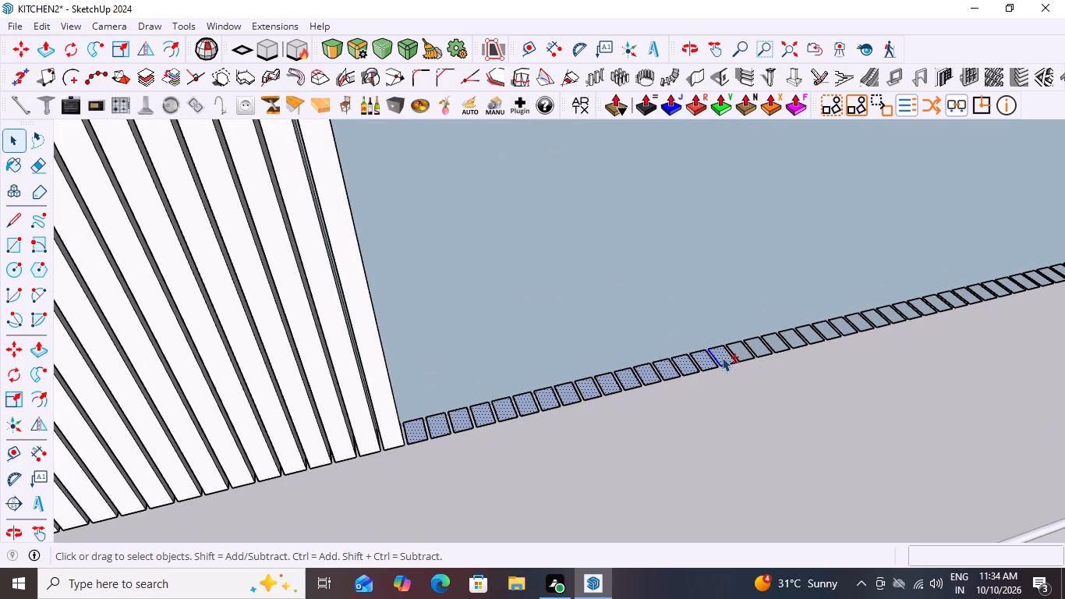
pyautogui.keyDown('shift'); pyautogui.click(718, 360); pyautogui.keyUp('shift')
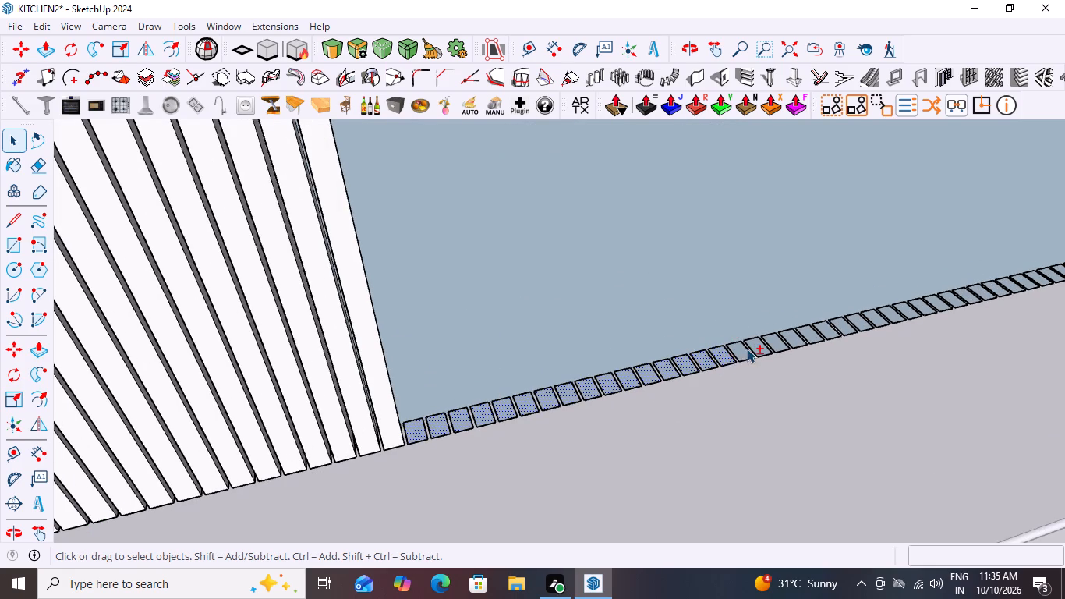
pyautogui.keyDown('shift'); pyautogui.click(743, 349); pyautogui.keyUp('shift')
pyautogui.keyDown('shift'); pyautogui.click(739, 353); pyautogui.keyUp('shift')
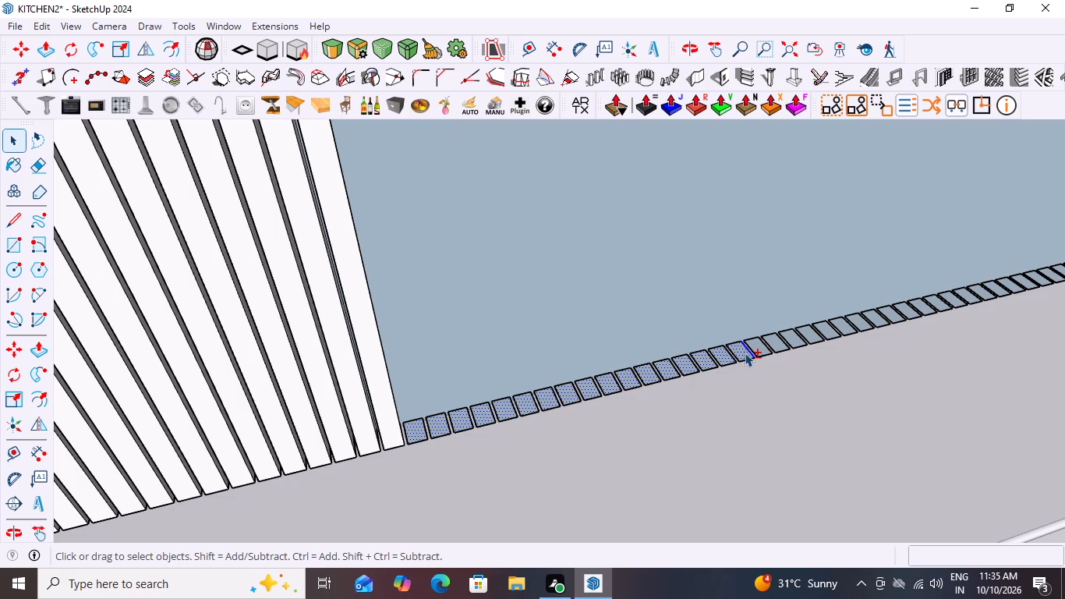
pyautogui.keyDown('shift'); pyautogui.click(748, 349); pyautogui.keyUp('shift')
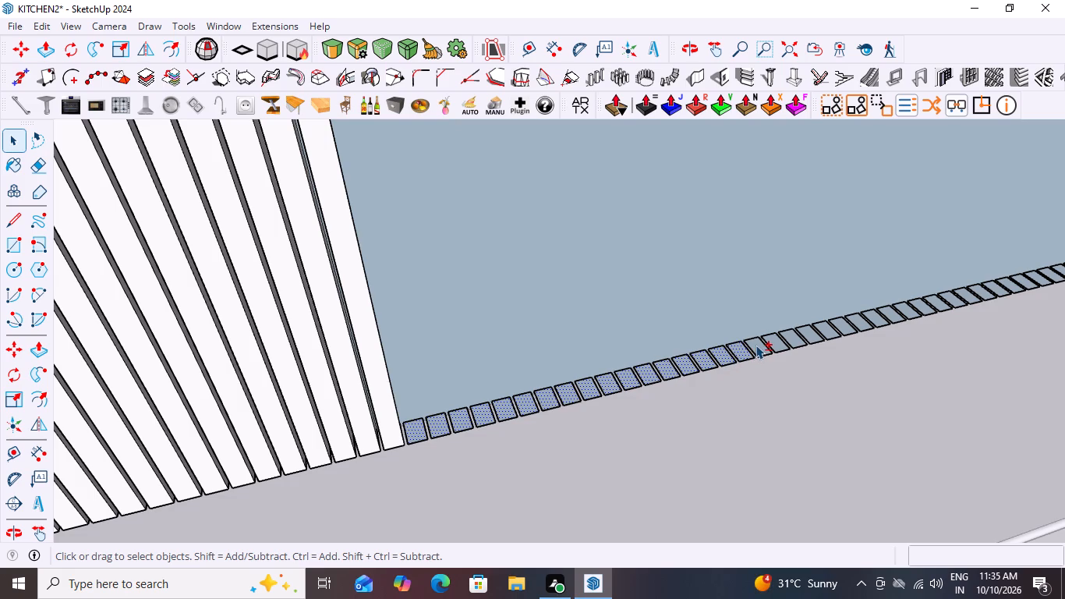
pyautogui.keyDown('shift'); pyautogui.click(755, 345); pyautogui.keyUp('shift')
pyautogui.keyDown('shift'); pyautogui.click(772, 342); pyautogui.keyUp('shift')
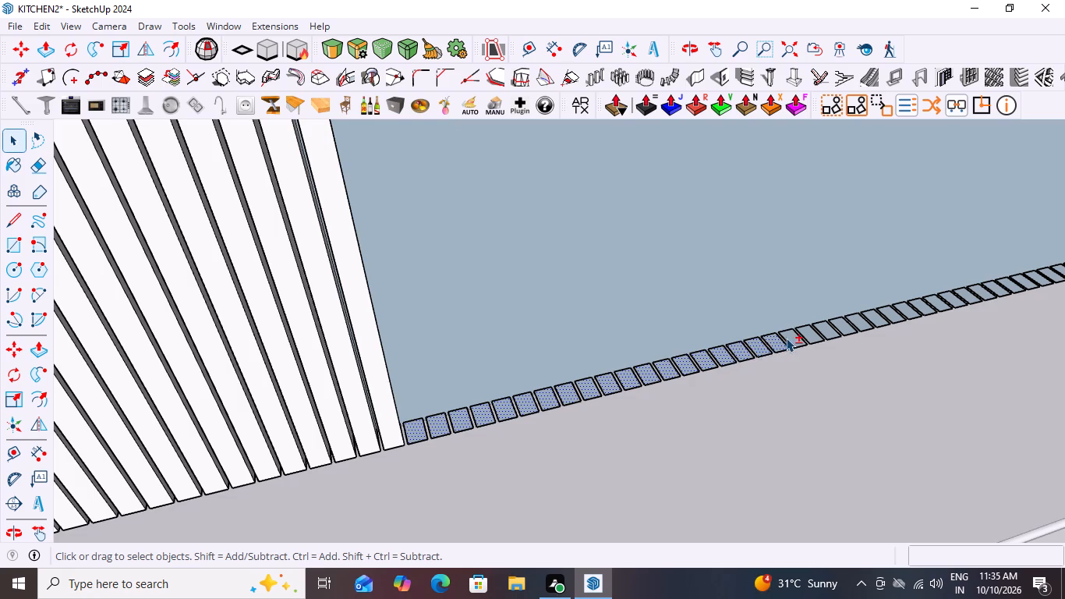
pyautogui.keyDown('shift'); pyautogui.click(792, 337); pyautogui.keyUp('shift')
# Extend the selection by six more flat rectangles along the long backsplash row.
pyautogui.keyDown('shift'); pyautogui.scroll(-8, 681, 431); pyautogui.keyUp('shift')
pyautogui.keyDown('shift'); pyautogui.scroll(3, 930, 361); pyautogui.keyUp('shift')
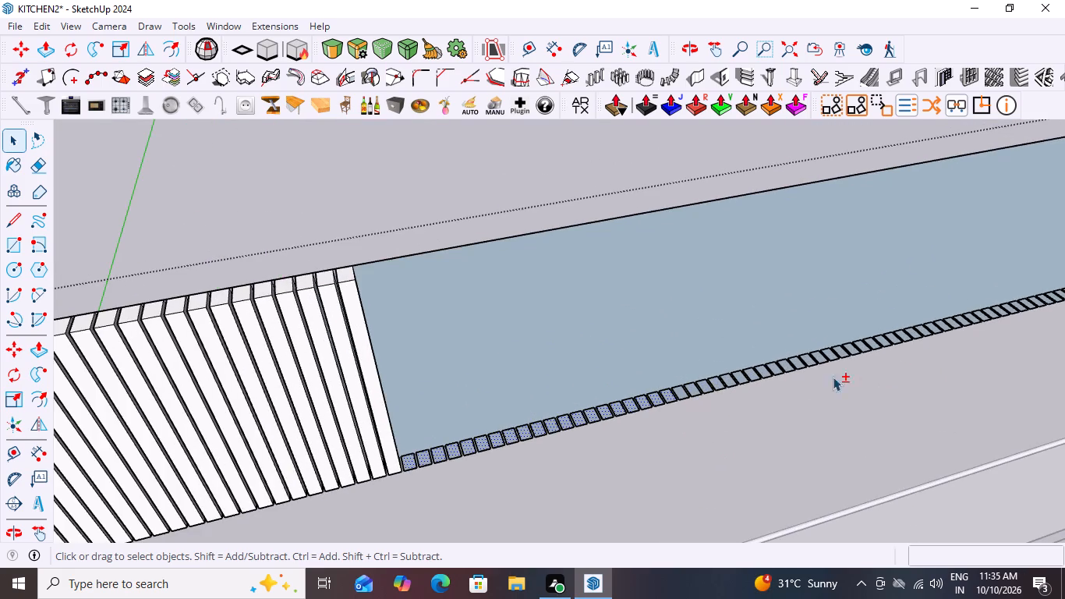
pyautogui.keyDown('shift'); pyautogui.scroll(8, 699, 375); pyautogui.keyUp('shift')
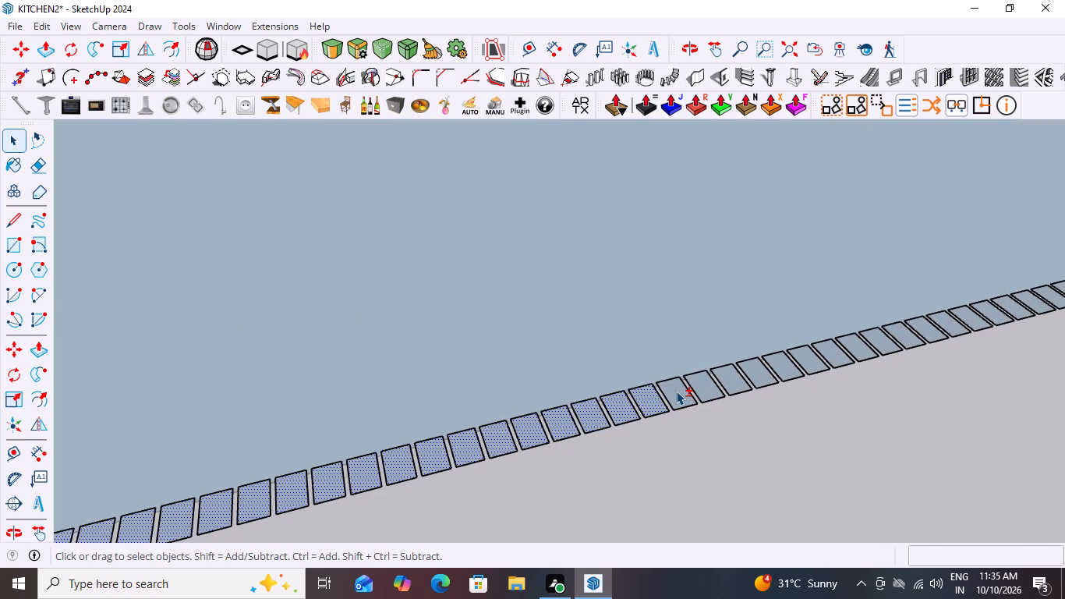
pyautogui.keyDown('shift'); pyautogui.click(674, 389); pyautogui.keyUp('shift')
pyautogui.keyDown('shift'); pyautogui.click(703, 386); pyautogui.keyUp('shift')
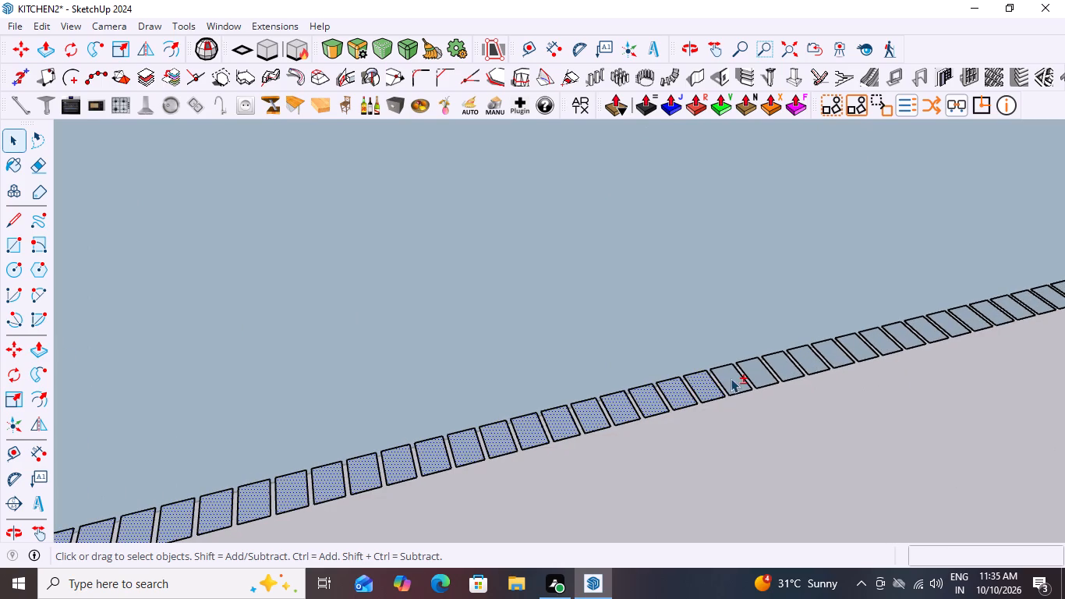
pyautogui.keyDown('shift'); pyautogui.click(732, 378); pyautogui.keyUp('shift')
pyautogui.keyDown('shift'); pyautogui.click(760, 369); pyautogui.keyUp('shift')
pyautogui.keyDown('shift'); pyautogui.click(787, 364); pyautogui.keyUp('shift')
pyautogui.keyDown('shift'); pyautogui.click(806, 361); pyautogui.keyUp('shift')
# Add the five flat rectangles that follow the selected ones on the long backsplash to the selection.
pyautogui.keyDown('shift'); pyautogui.scroll(-10, 639, 424); pyautogui.keyUp('shift')
pyautogui.keyDown('shift'); pyautogui.scroll(3, 772, 398); pyautogui.keyUp('shift')
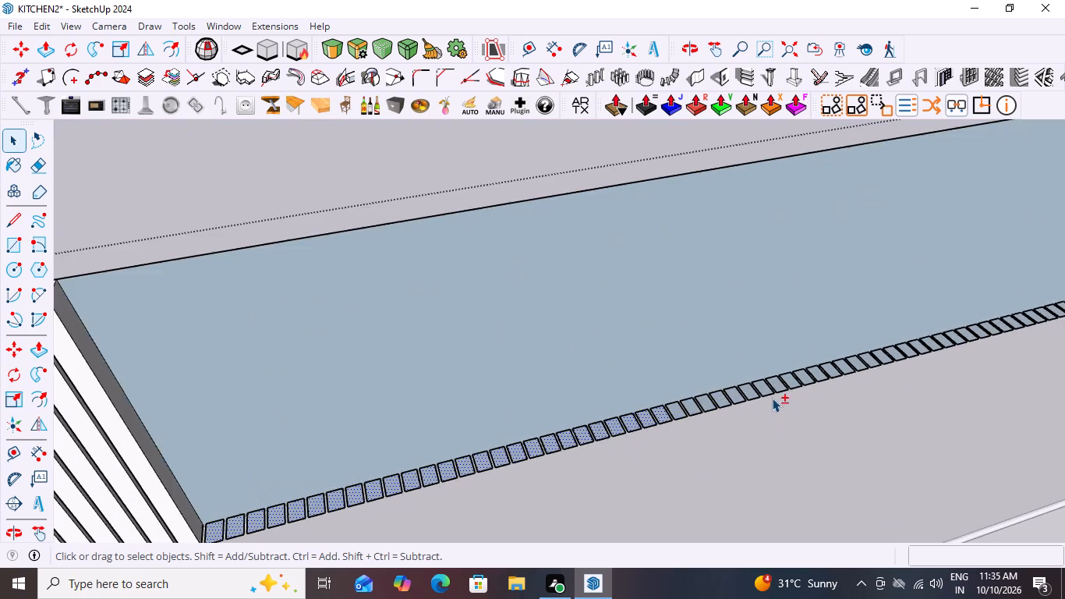
pyautogui.keyDown('shift'); pyautogui.scroll(7, 711, 409); pyautogui.keyUp('shift')
pyautogui.keyDown('shift'); pyautogui.click(657, 406); pyautogui.keyUp('shift')
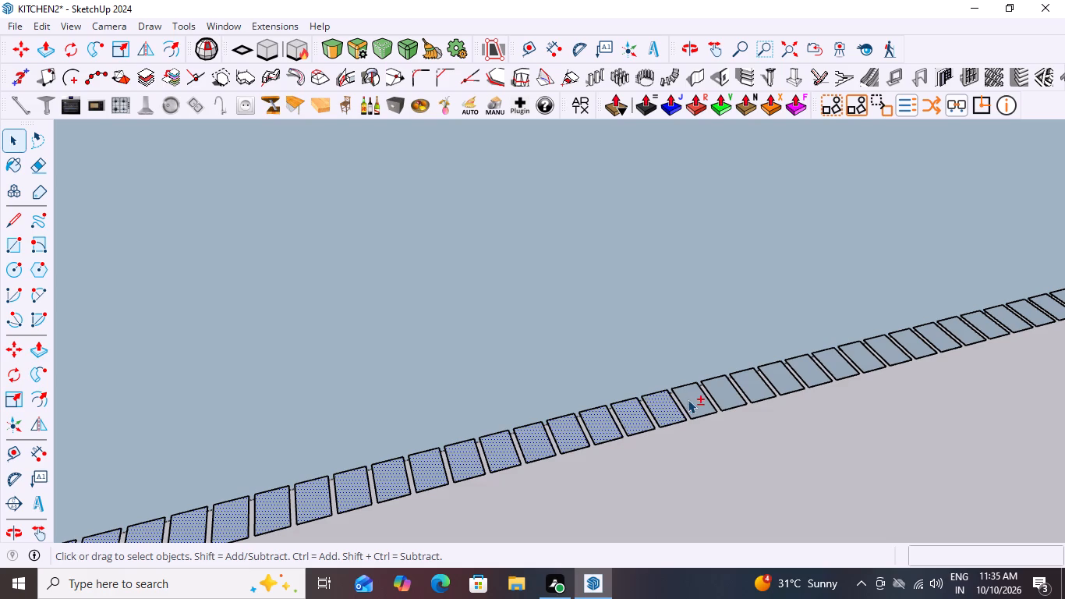
pyautogui.keyDown('shift'); pyautogui.click(694, 396); pyautogui.keyUp('shift')
pyautogui.keyDown('shift'); pyautogui.click(720, 391); pyautogui.keyUp('shift')
pyautogui.keyDown('shift'); pyautogui.click(752, 383); pyautogui.keyUp('shift')
pyautogui.keyDown('shift'); pyautogui.click(781, 374); pyautogui.keyUp('shift')
# Add another six consecutive flat rectangles to the selection, continuing along the long backsplash towards the inside corner.
pyautogui.keyDown('shift'); pyautogui.scroll(-14, 559, 434); pyautogui.keyUp('shift')
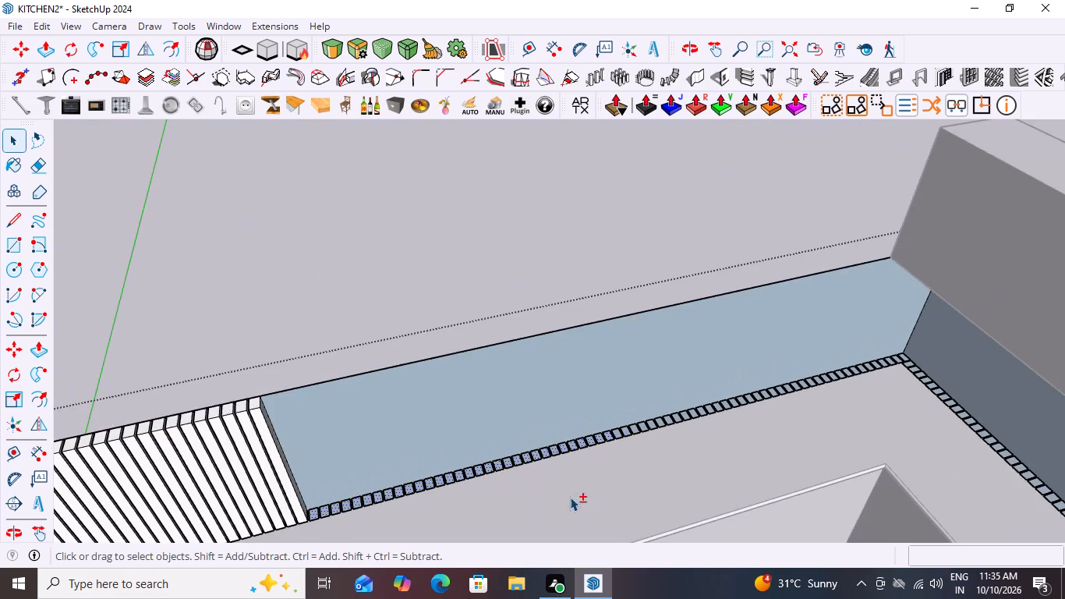
pyautogui.keyDown('shift'); pyautogui.scroll(3, 693, 400); pyautogui.keyUp('shift')
pyautogui.keyDown('shift'); pyautogui.scroll(8, 630, 427); pyautogui.keyUp('shift')
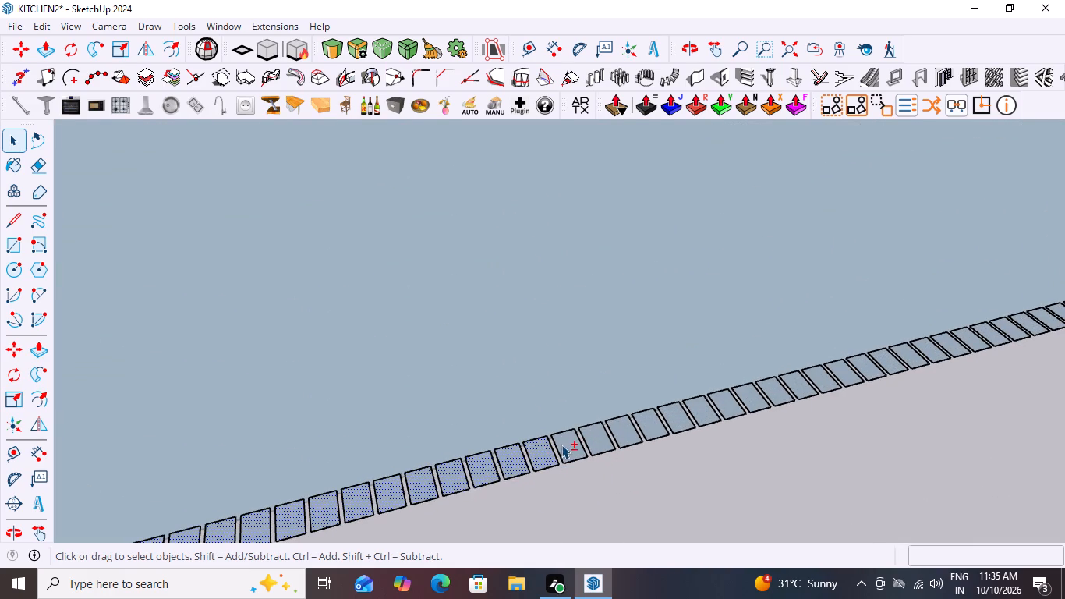
pyautogui.keyDown('shift'); pyautogui.click(563, 445); pyautogui.keyUp('shift')
pyautogui.keyDown('shift'); pyautogui.click(590, 436); pyautogui.keyUp('shift')
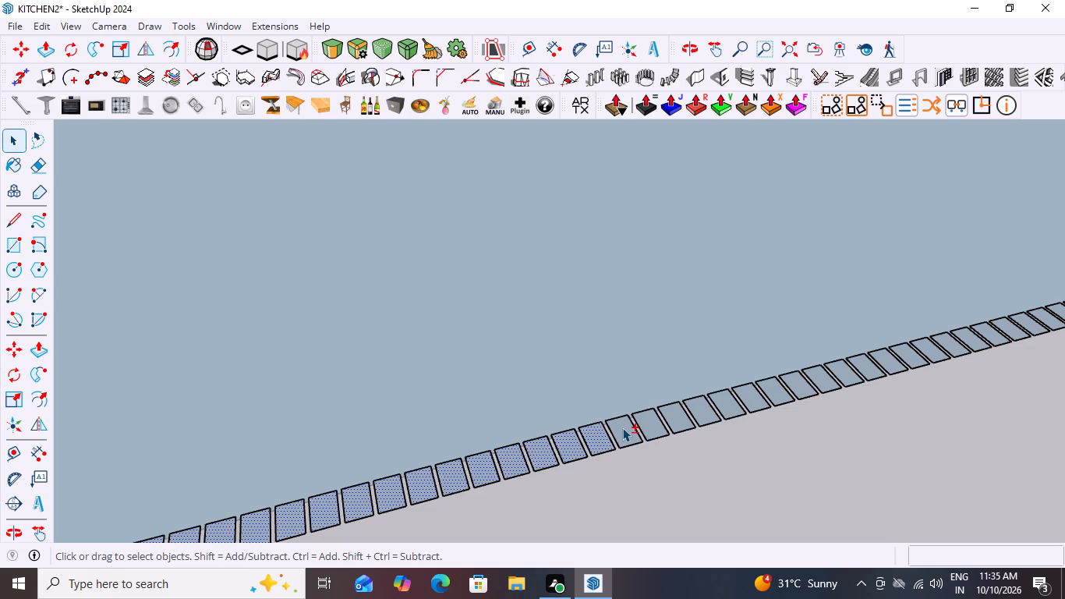
pyautogui.keyDown('shift'); pyautogui.click(622, 427); pyautogui.keyUp('shift')
pyautogui.keyDown('shift'); pyautogui.click(651, 420); pyautogui.keyUp('shift')
pyautogui.keyDown('shift'); pyautogui.scroll(-4, 560, 447); pyautogui.keyUp('shift')
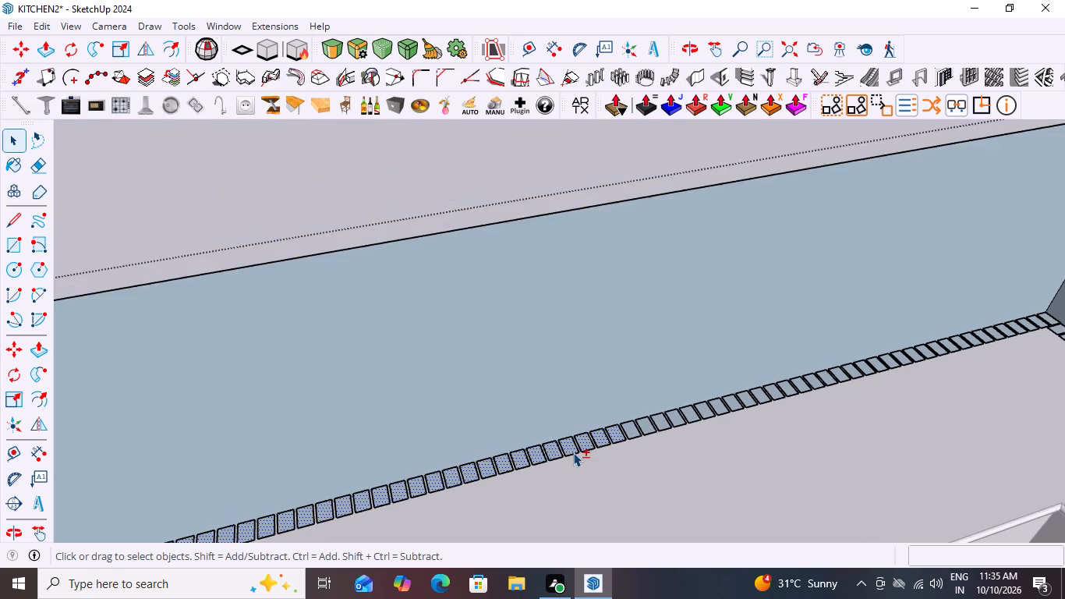
pyautogui.keyDown('shift'); pyautogui.scroll(-4, 573, 452); pyautogui.keyUp('shift')
pyautogui.keyDown('shift'); pyautogui.scroll(6, 607, 445); pyautogui.keyUp('shift')
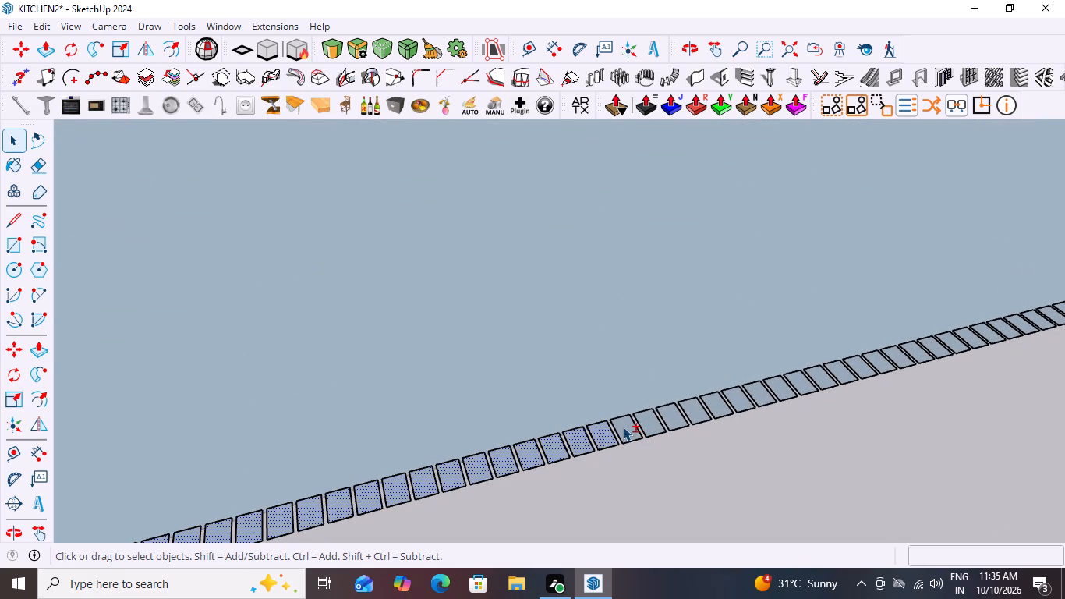
pyautogui.keyDown('shift'); pyautogui.click(623, 427); pyautogui.keyUp('shift')
pyautogui.keyDown('shift'); pyautogui.click(652, 423); pyautogui.keyUp('shift')
# Extend the selection by eight more consecutive flat rectangles on the long backsplash, towards the inside corner.
pyautogui.keyDown('shift'); pyautogui.scroll(7, 656, 419); pyautogui.keyUp('shift')
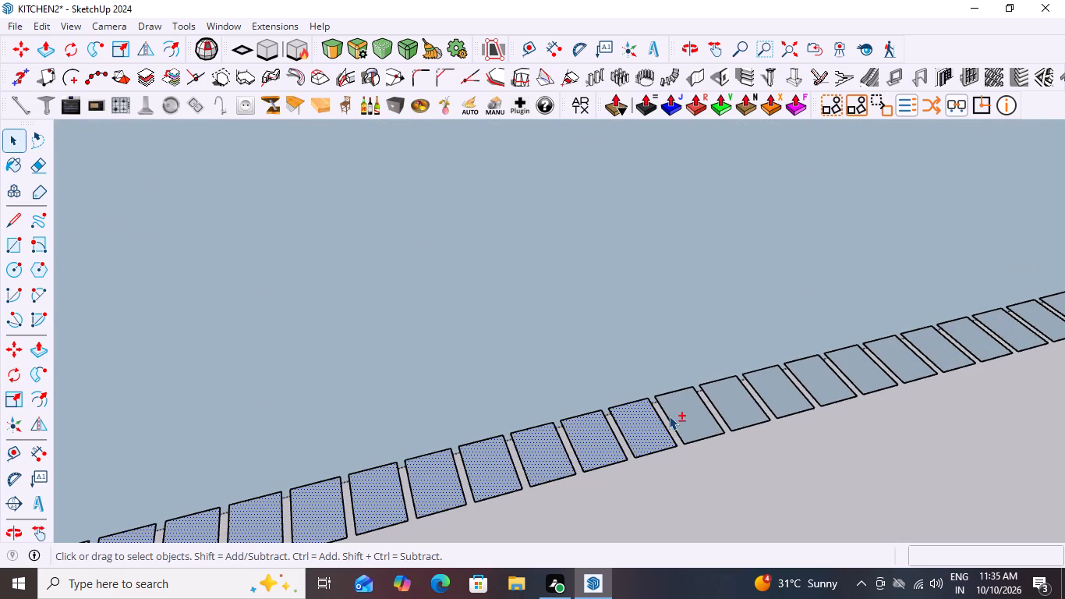
pyautogui.keyDown('shift'); pyautogui.click(684, 414); pyautogui.keyUp('shift')
pyautogui.keyDown('shift'); pyautogui.click(727, 399); pyautogui.keyUp('shift')
pyautogui.keyDown('shift'); pyautogui.scroll(-3, 511, 449); pyautogui.keyUp('shift')
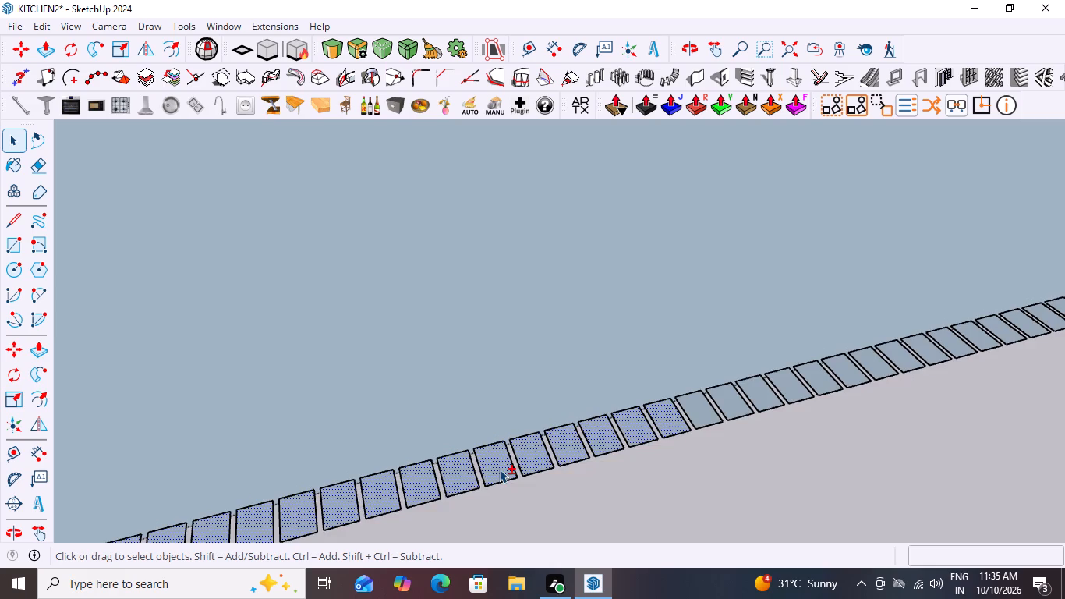
pyautogui.keyDown('shift'); pyautogui.scroll(-10, 499, 469); pyautogui.keyUp('shift')
pyautogui.keyDown('shift'); pyautogui.scroll(10, 635, 437); pyautogui.keyUp('shift')
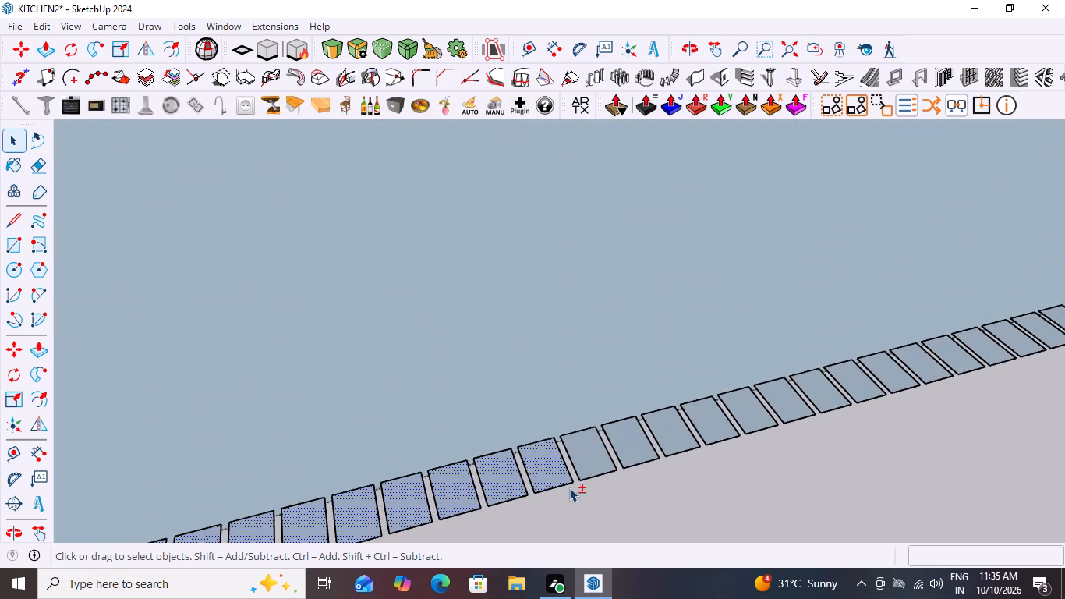
pyautogui.keyDown('shift'); pyautogui.click(583, 452); pyautogui.keyUp('shift')
pyautogui.keyDown('shift'); pyautogui.click(621, 441); pyautogui.keyUp('shift')
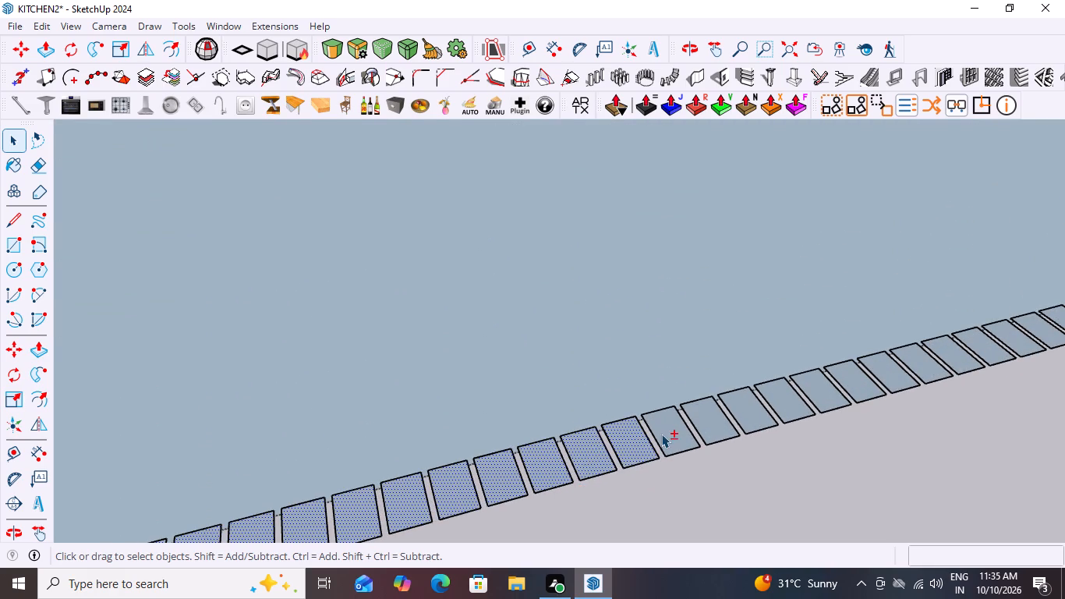
pyautogui.keyDown('shift'); pyautogui.click(663, 432); pyautogui.keyUp('shift')
pyautogui.keyDown('shift'); pyautogui.click(703, 418); pyautogui.keyUp('shift')
pyautogui.keyDown('shift'); pyautogui.click(737, 402); pyautogui.keyUp('shift')
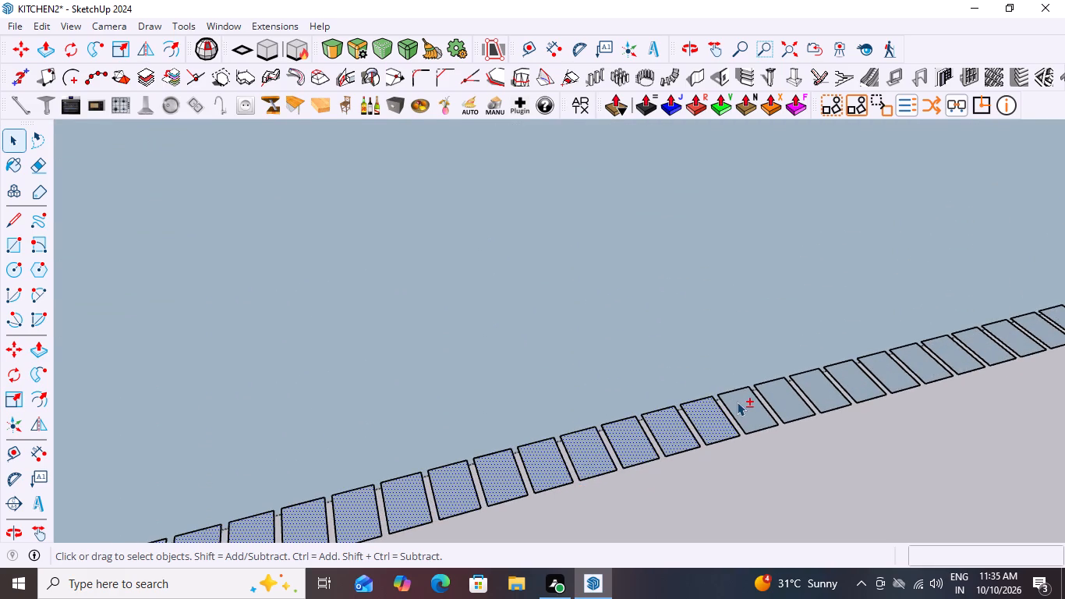
pyautogui.keyDown('shift'); pyautogui.click(772, 391); pyautogui.keyUp('shift')
# Add the following seven flat rectangles of the long backsplash row to the selection.
pyautogui.keyDown('shift'); pyautogui.scroll(-7, 473, 458); pyautogui.keyUp('shift')
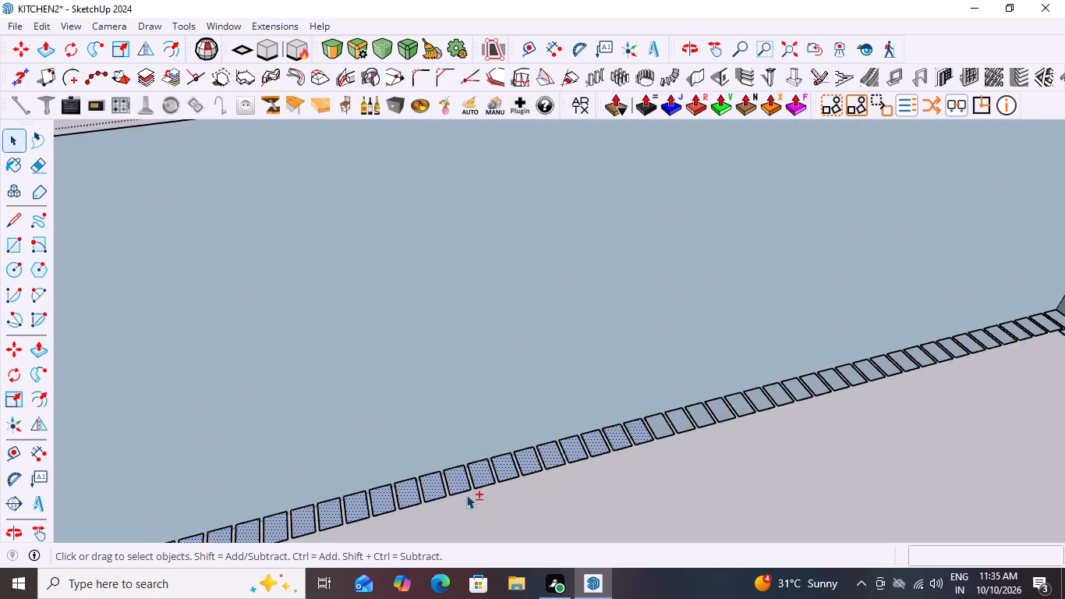
pyautogui.keyDown('shift'); pyautogui.scroll(-6, 466, 494); pyautogui.keyUp('shift')
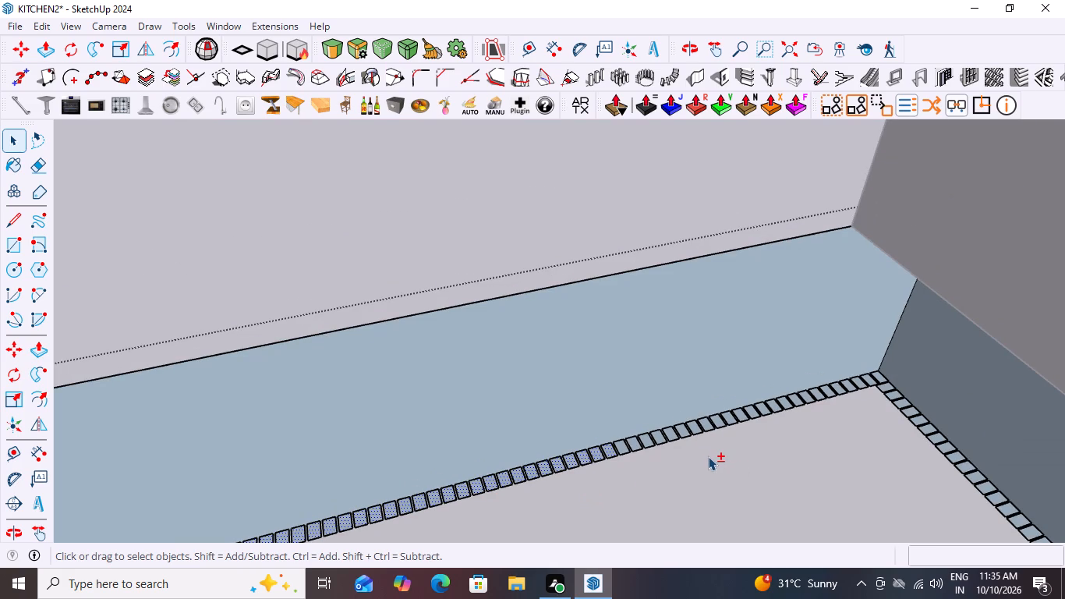
pyautogui.keyDown('shift'); pyautogui.scroll(9, 622, 461); pyautogui.keyUp('shift')
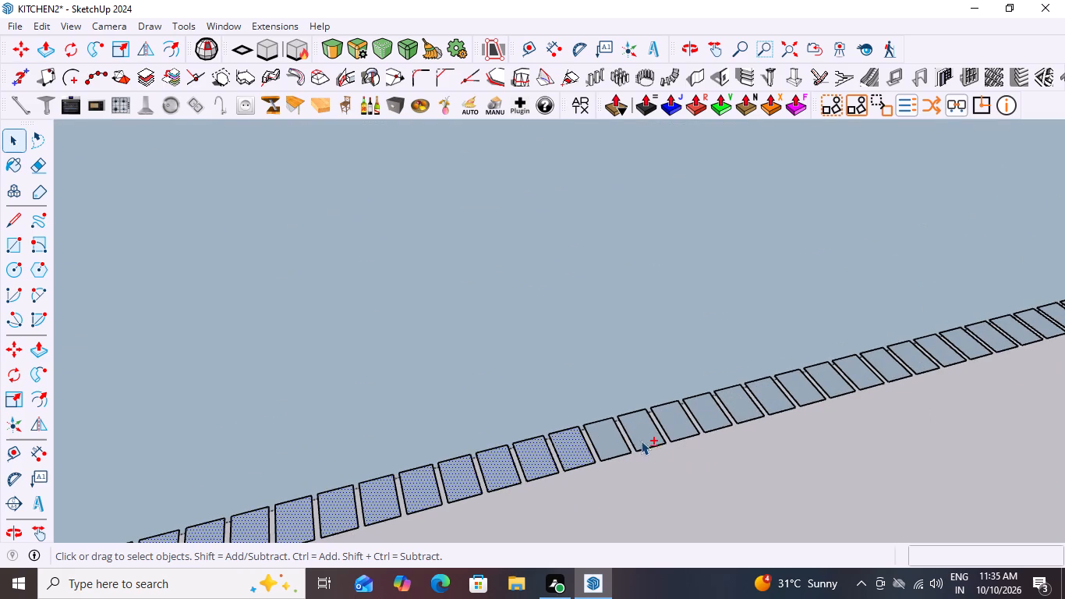
pyautogui.keyDown('shift'); pyautogui.scroll(1, 641, 441); pyautogui.keyUp('shift')
pyautogui.keyDown('shift'); pyautogui.click(604, 435); pyautogui.keyUp('shift')
pyautogui.keyDown('shift'); pyautogui.click(640, 424); pyautogui.keyUp('shift')
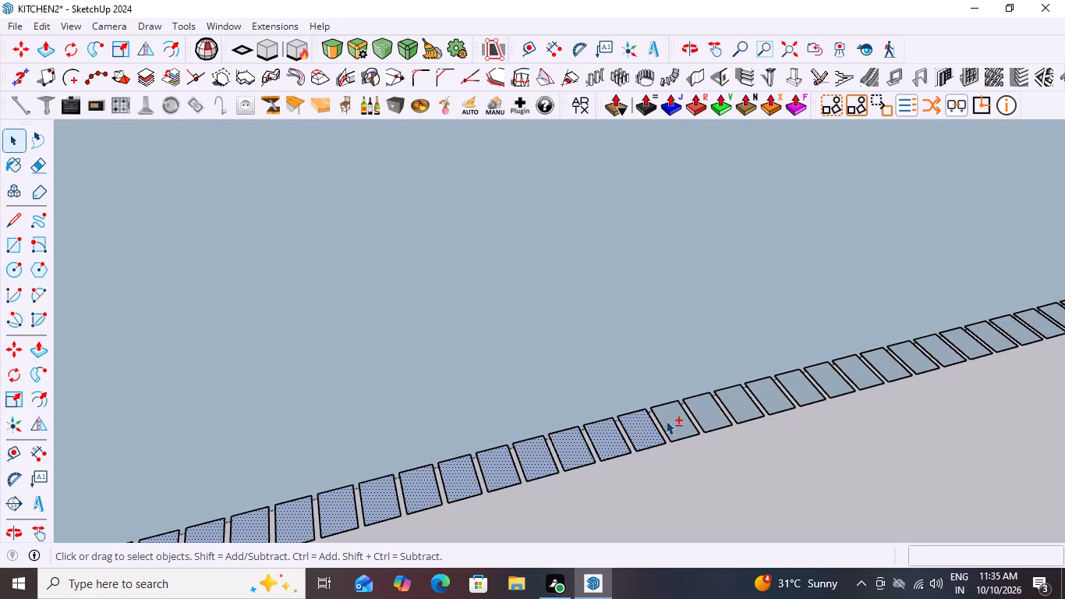
pyautogui.keyDown('shift'); pyautogui.click(666, 420); pyautogui.keyUp('shift')
pyautogui.keyDown('shift'); pyautogui.click(709, 406); pyautogui.keyUp('shift')
pyautogui.keyDown('shift'); pyautogui.click(736, 402); pyautogui.keyUp('shift')
pyautogui.keyDown('shift'); pyautogui.click(765, 392); pyautogui.keyUp('shift')
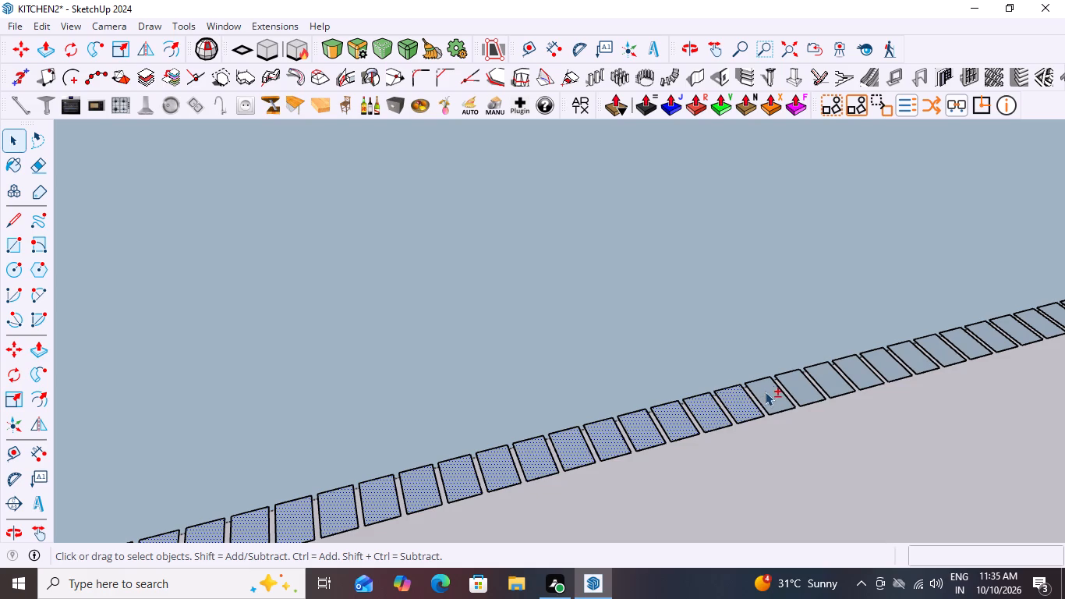
pyautogui.keyDown('shift'); pyautogui.click(800, 381); pyautogui.keyUp('shift')
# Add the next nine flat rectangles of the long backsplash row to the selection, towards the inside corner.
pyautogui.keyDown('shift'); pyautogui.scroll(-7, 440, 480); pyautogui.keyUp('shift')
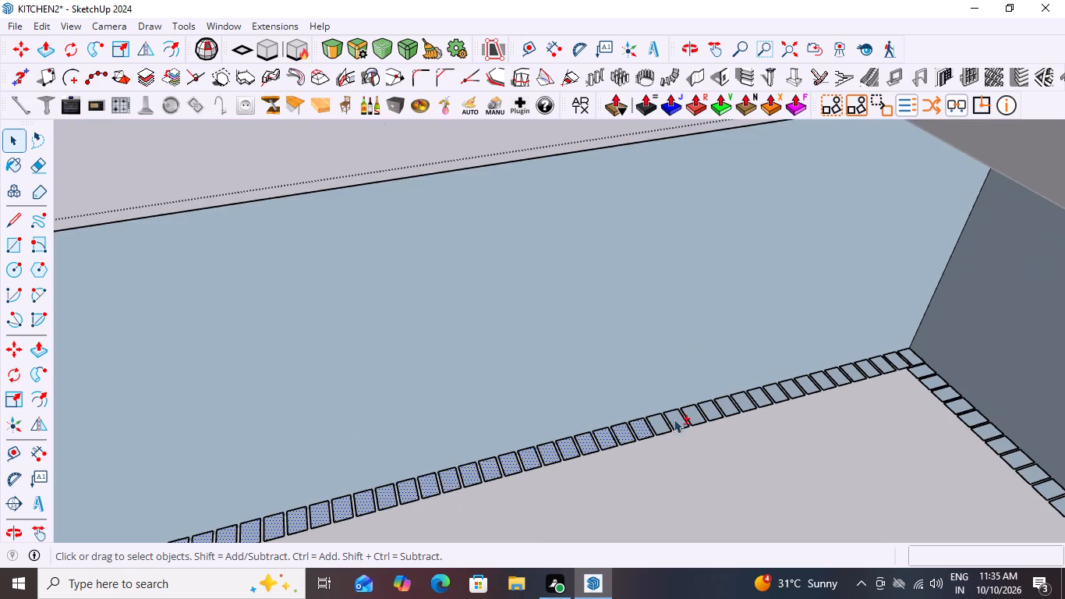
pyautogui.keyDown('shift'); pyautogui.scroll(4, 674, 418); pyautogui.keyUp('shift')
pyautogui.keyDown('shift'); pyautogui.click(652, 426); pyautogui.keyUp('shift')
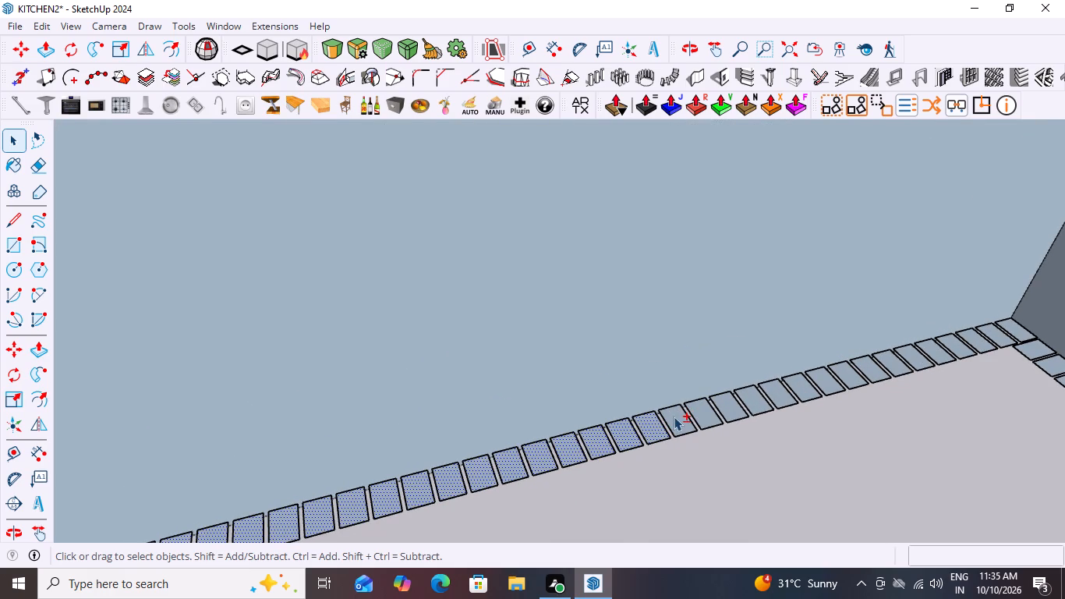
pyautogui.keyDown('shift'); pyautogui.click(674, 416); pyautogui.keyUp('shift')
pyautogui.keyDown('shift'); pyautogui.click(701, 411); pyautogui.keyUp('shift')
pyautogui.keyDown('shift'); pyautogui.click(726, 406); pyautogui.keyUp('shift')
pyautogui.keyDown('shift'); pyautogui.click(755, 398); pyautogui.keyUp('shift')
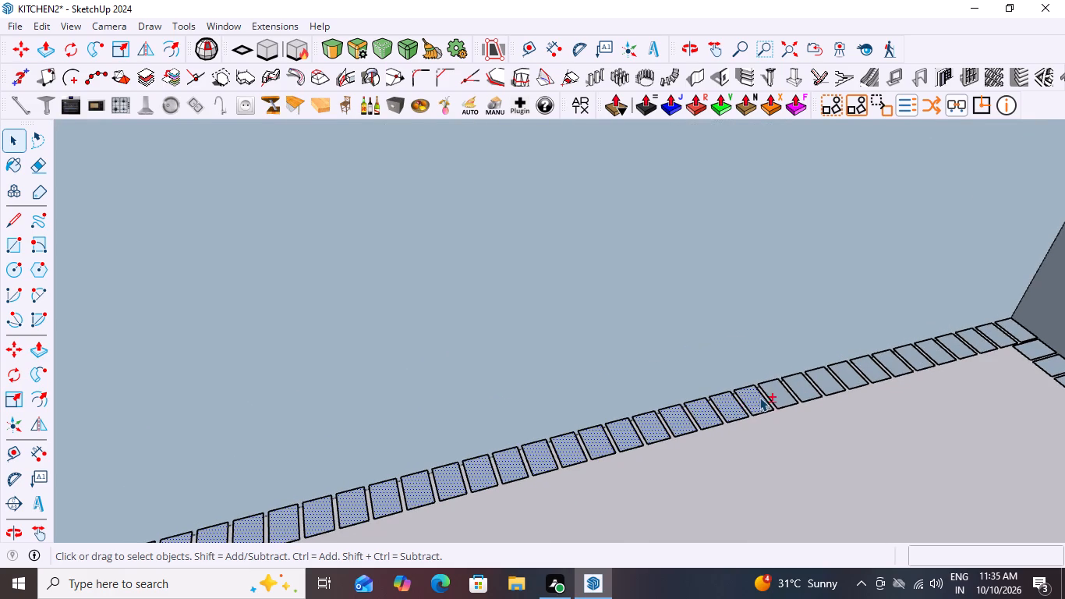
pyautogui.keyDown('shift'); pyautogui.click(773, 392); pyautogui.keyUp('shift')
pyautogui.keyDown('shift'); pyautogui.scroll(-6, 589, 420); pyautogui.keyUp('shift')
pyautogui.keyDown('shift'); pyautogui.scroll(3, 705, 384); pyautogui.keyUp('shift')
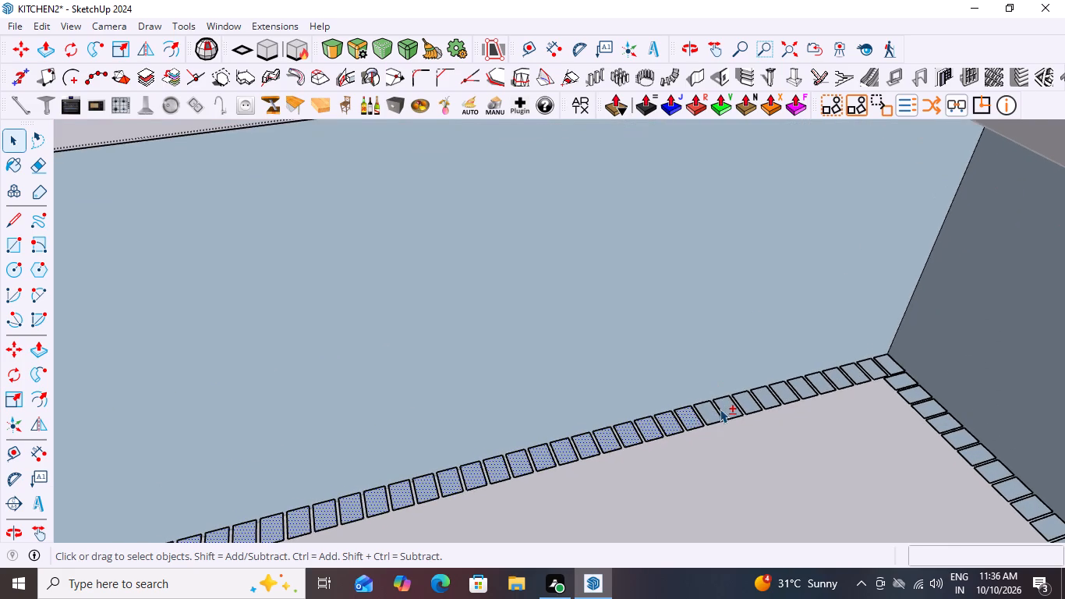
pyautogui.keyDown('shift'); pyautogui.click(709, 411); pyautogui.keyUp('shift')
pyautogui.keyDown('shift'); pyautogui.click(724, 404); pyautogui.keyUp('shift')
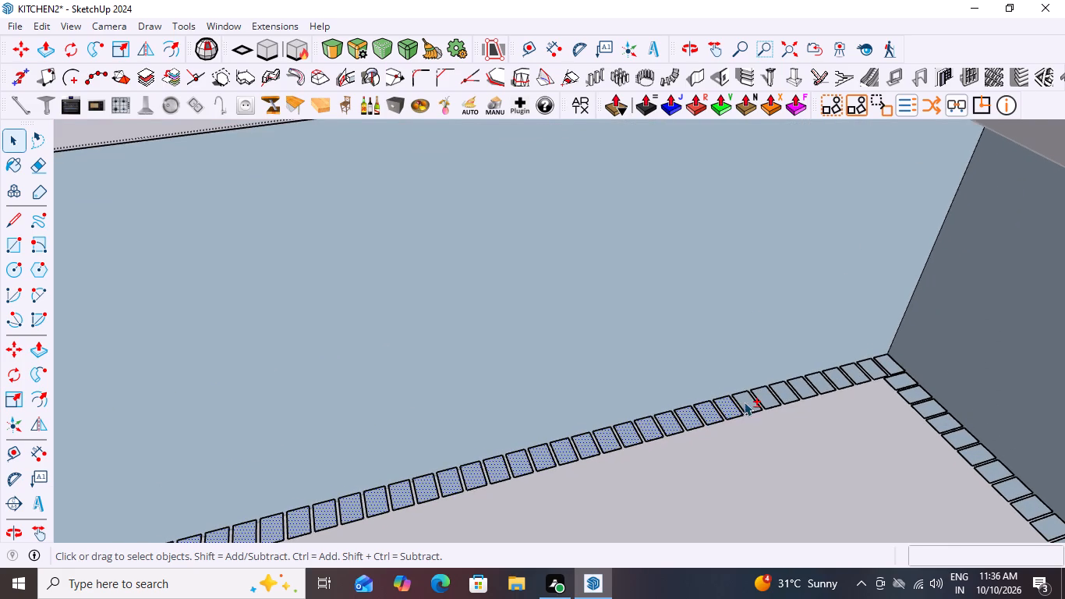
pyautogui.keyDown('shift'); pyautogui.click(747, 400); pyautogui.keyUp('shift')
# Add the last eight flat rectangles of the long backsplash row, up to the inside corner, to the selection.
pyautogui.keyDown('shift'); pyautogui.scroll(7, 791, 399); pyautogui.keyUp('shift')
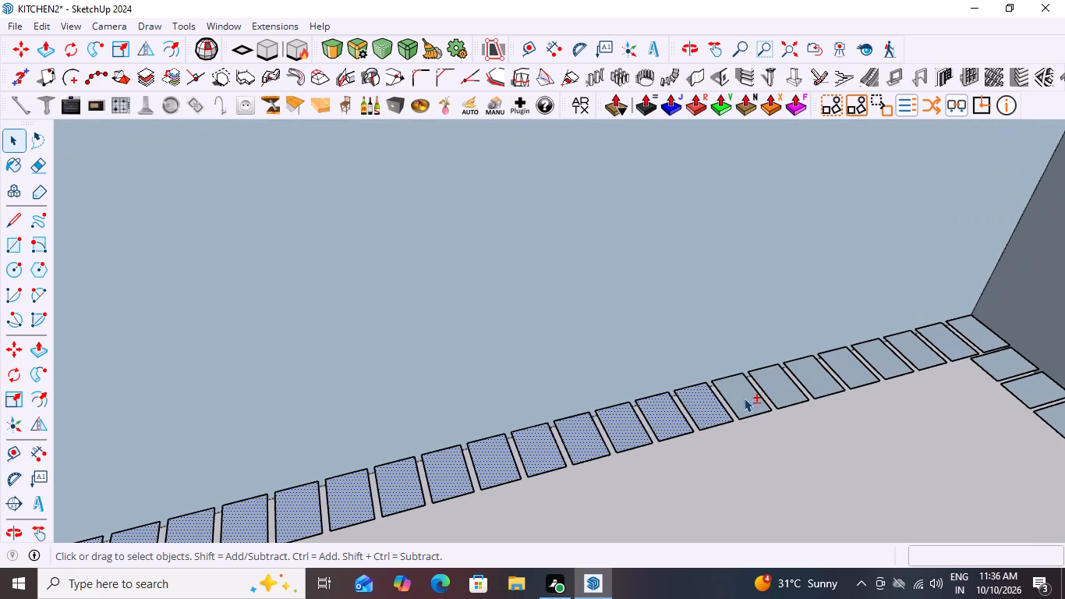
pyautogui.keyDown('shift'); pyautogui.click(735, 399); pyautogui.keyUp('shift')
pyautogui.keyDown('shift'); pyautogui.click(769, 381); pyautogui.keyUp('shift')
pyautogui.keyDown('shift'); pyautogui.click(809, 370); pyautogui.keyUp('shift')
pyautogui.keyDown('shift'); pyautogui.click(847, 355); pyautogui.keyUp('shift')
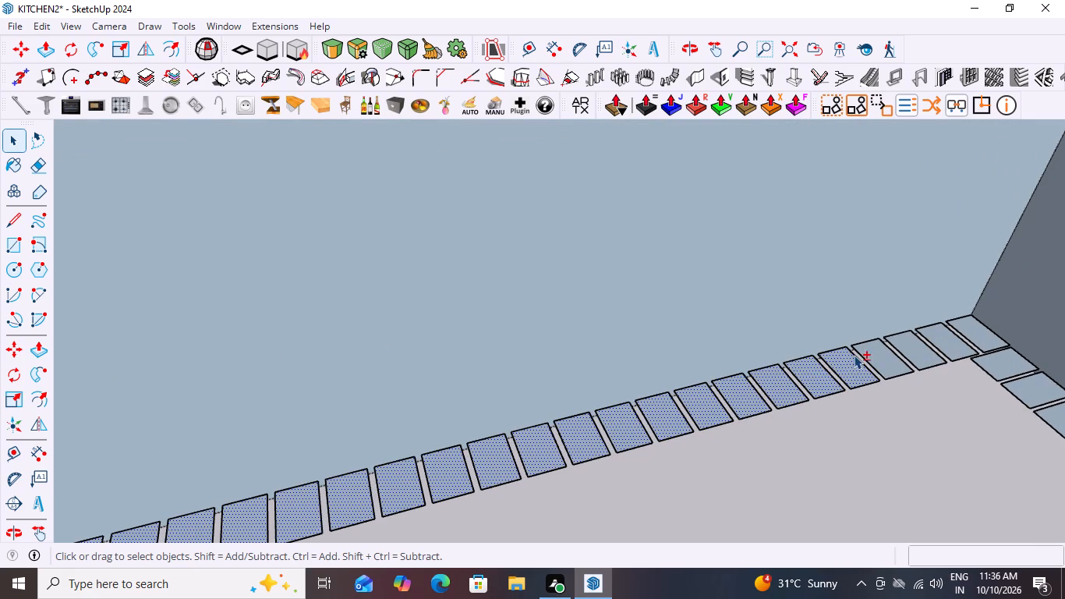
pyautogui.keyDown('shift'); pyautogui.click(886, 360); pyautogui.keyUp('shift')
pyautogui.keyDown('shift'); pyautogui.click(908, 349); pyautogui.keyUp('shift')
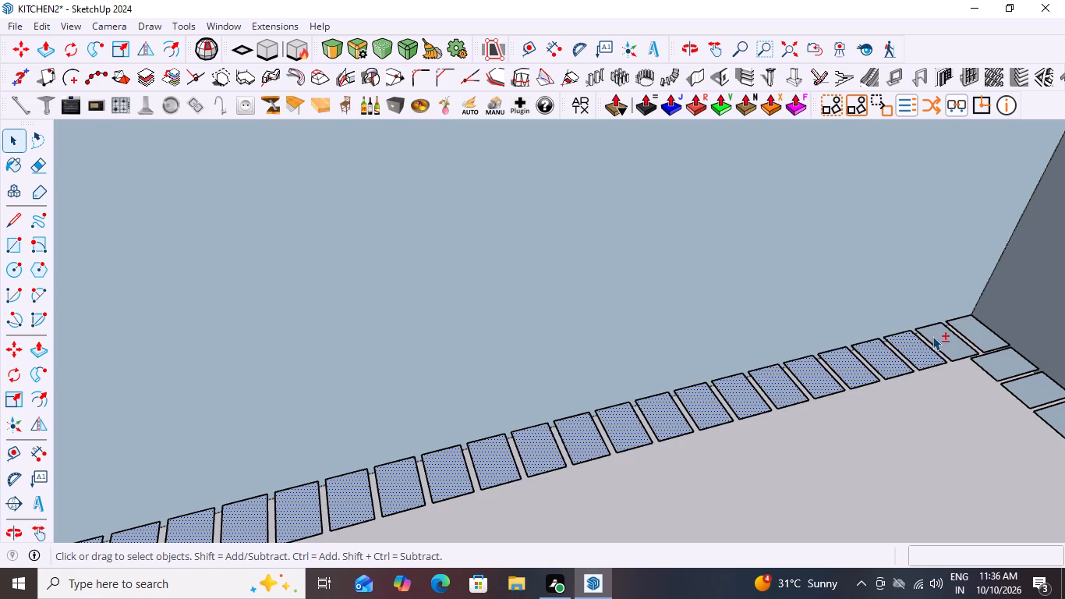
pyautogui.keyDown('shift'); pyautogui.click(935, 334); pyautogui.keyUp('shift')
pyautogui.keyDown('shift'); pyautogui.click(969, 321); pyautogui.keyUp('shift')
# Push/Pull the first flat rectangle beside the finished flutes up to the top edge of the long backsplash, about 692 mm.
pyautogui.keyDown('shift'); pyautogui.scroll(-5, 865, 369); pyautogui.keyUp('shift')
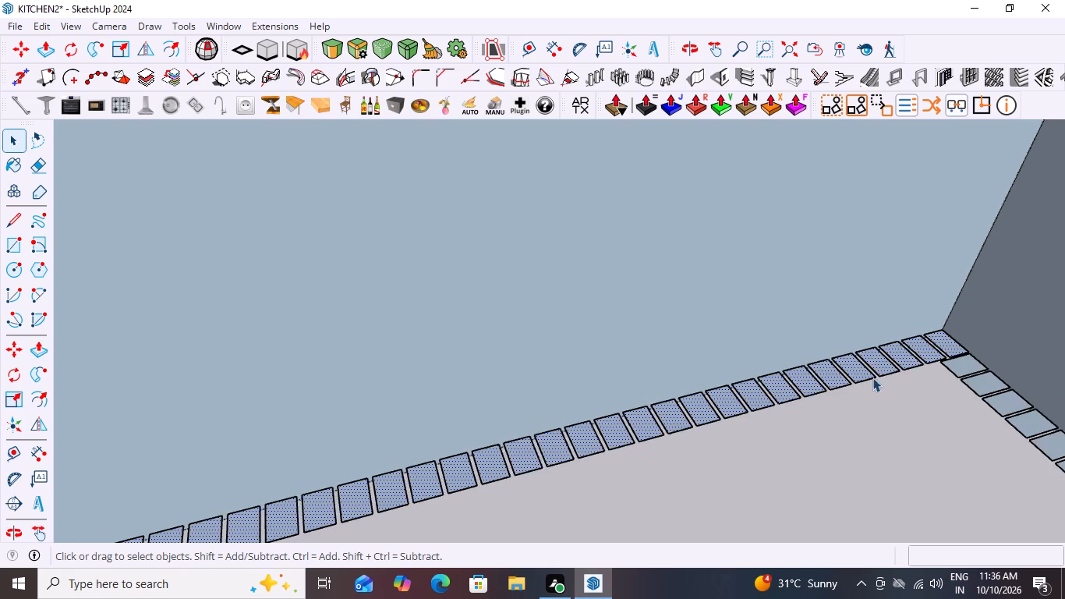
pyautogui.keyDown('shift'); pyautogui.scroll(-2, 872, 377); pyautogui.keyUp('shift')
pyautogui.scroll(-17, 438, 513)
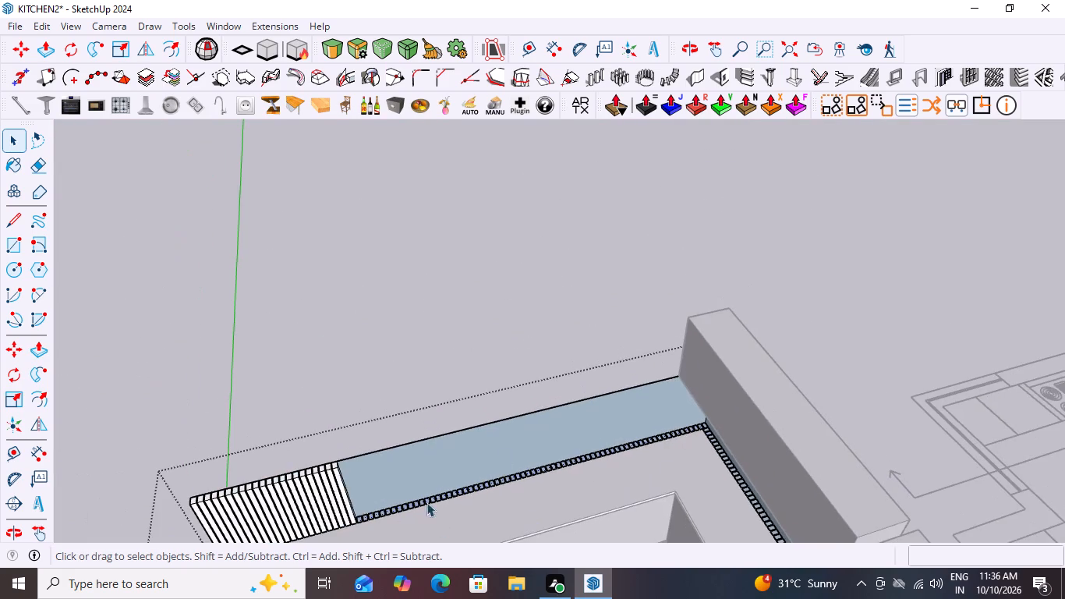
pyautogui.scroll(-4, 572, 422)
pyautogui.scroll(19, 416, 490)
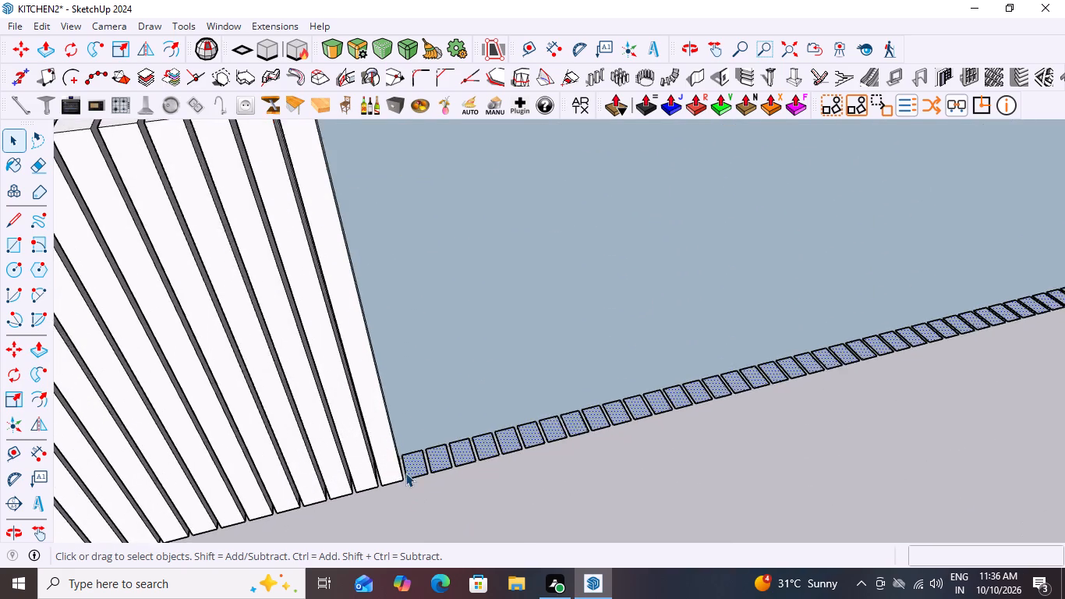
pyautogui.scroll(2, 405, 473)
pyautogui.press('p')
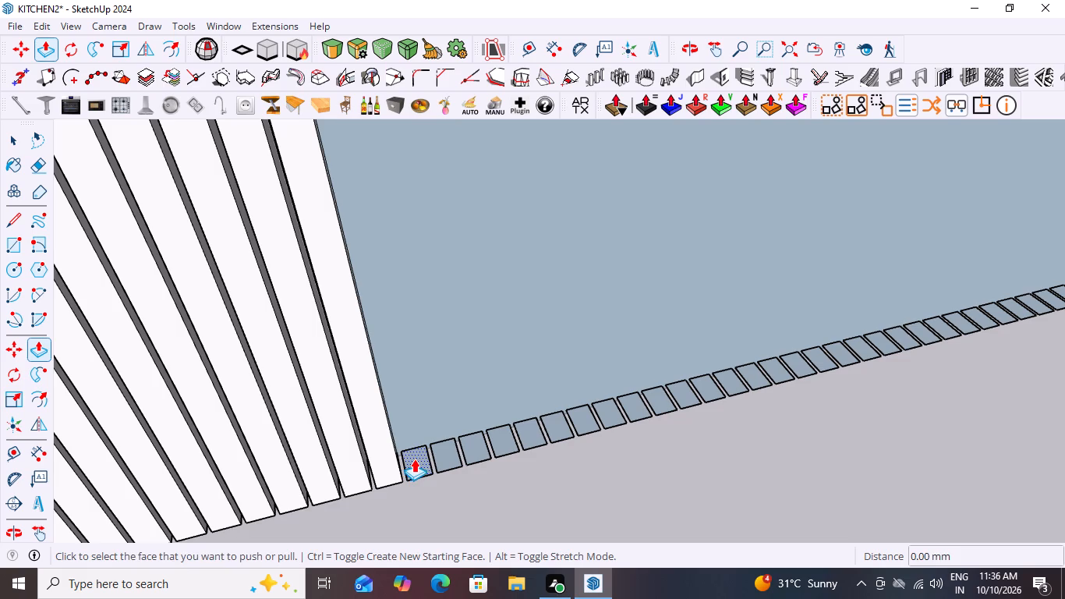
pyautogui.click(414, 459)
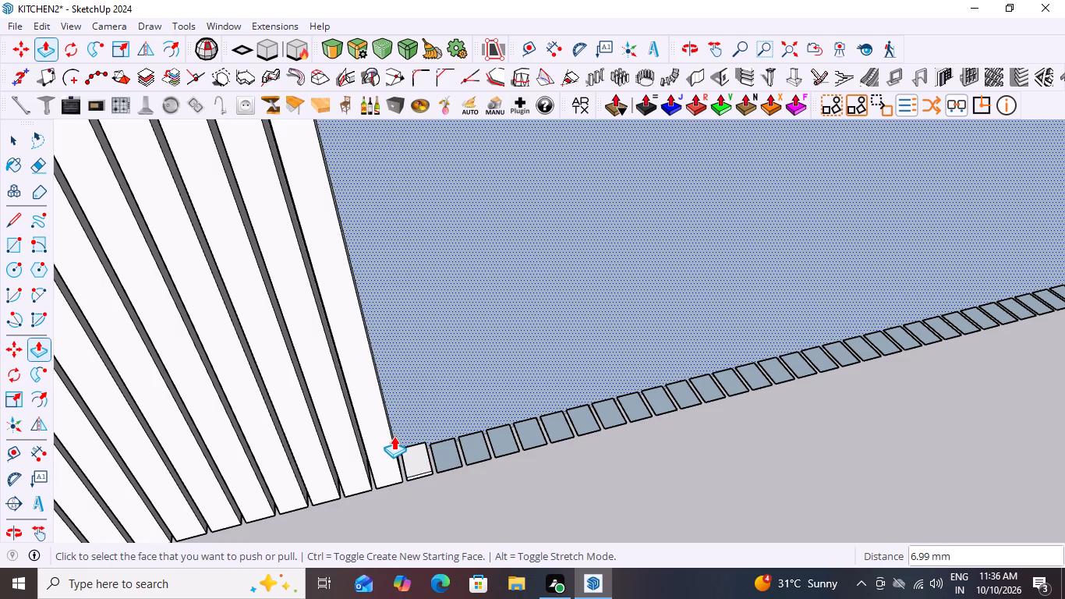
pyautogui.hotkey('ctrl', 'z')
pyautogui.click(420, 455)
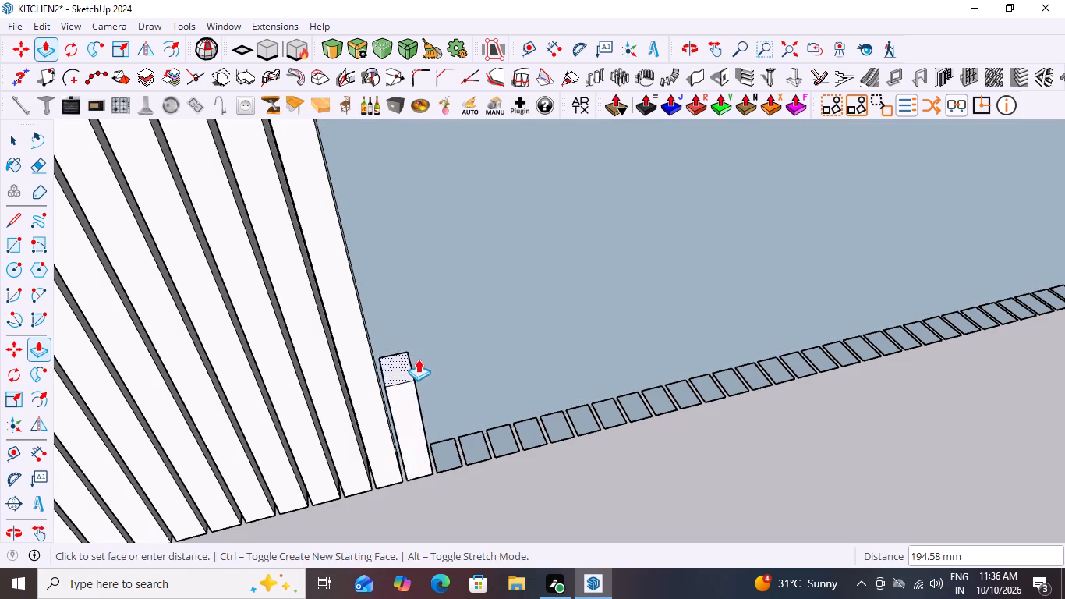
pyautogui.scroll(-11, 419, 360)
pyautogui.scroll(10, 433, 307)
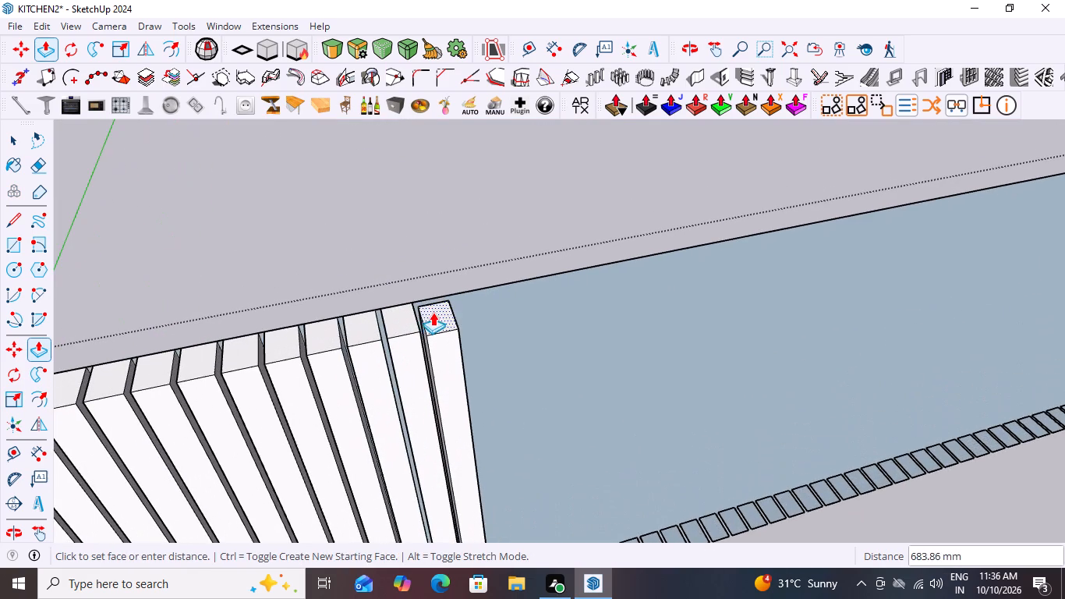
pyautogui.click(462, 296)
# Repeat the same Push/Pull height on the next nine flat rectangles along the long backsplash to form flutes.
pyautogui.scroll(-3, 477, 310)
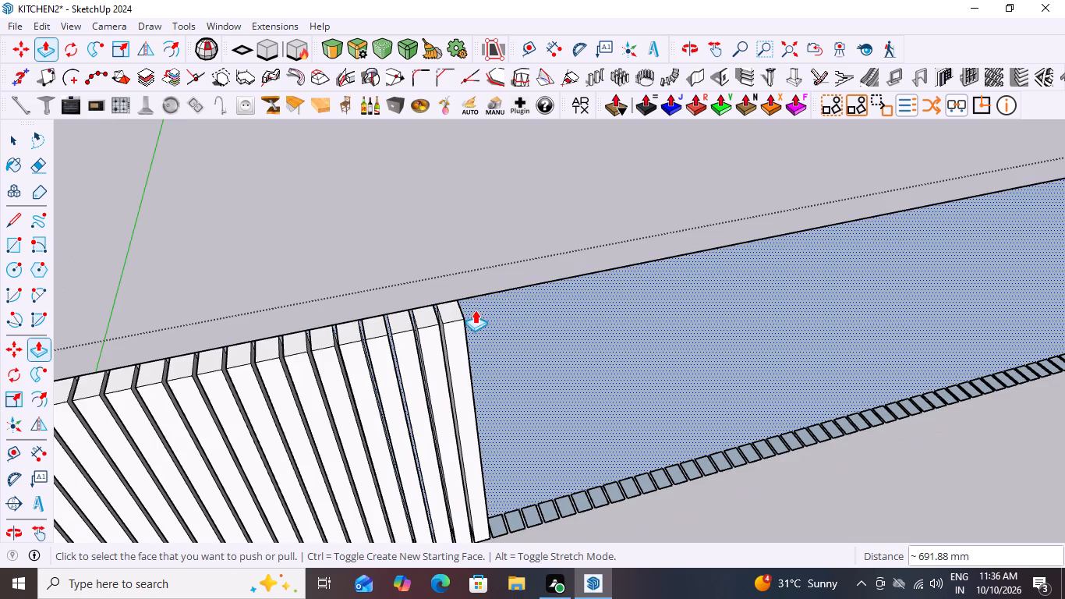
pyautogui.scroll(-4, 475, 310)
pyautogui.scroll(6, 499, 498)
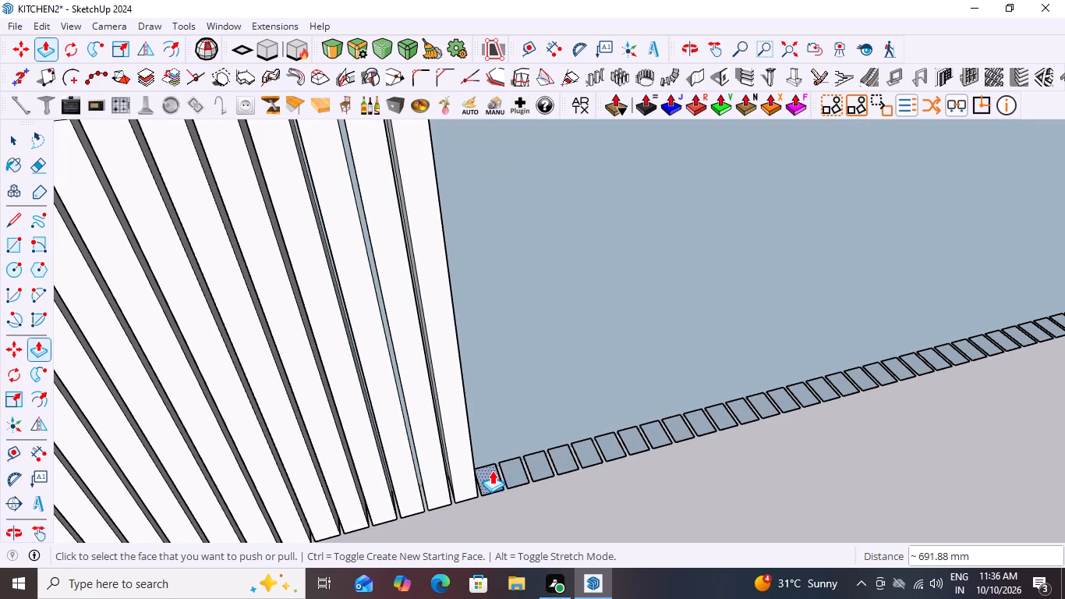
pyautogui.doubleClick(492, 470)
pyautogui.doubleClick(518, 466)
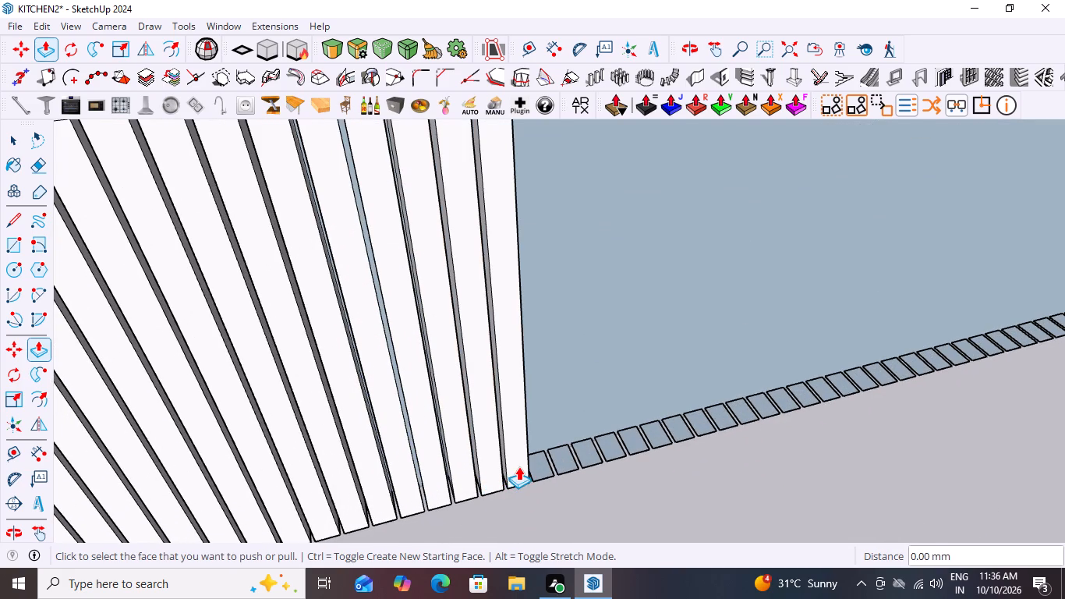
pyautogui.doubleClick(544, 459)
pyautogui.doubleClick(568, 451)
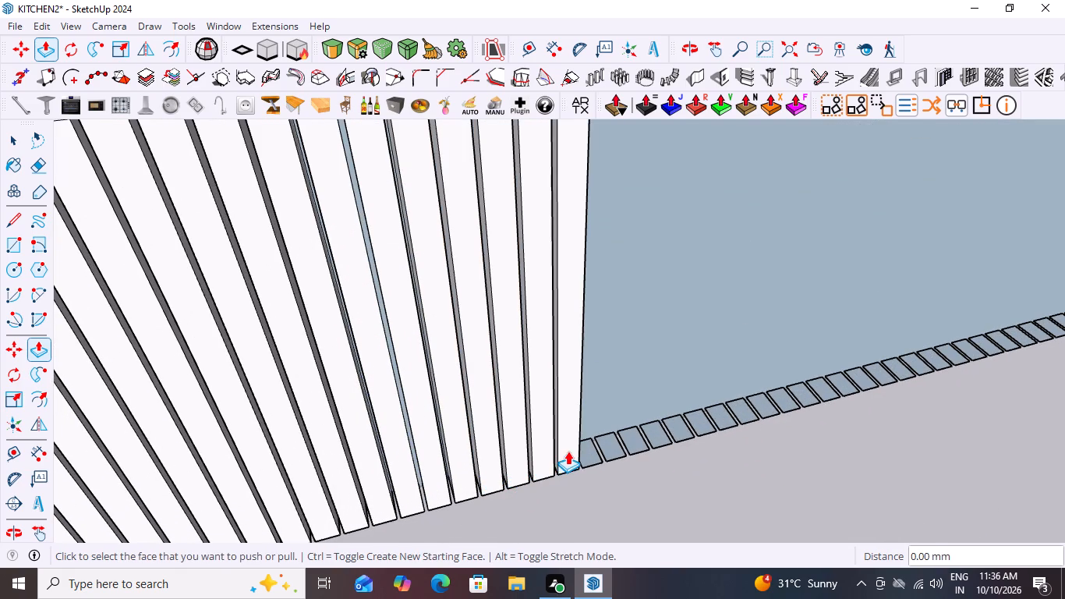
pyautogui.doubleClick(590, 443)
pyautogui.doubleClick(614, 438)
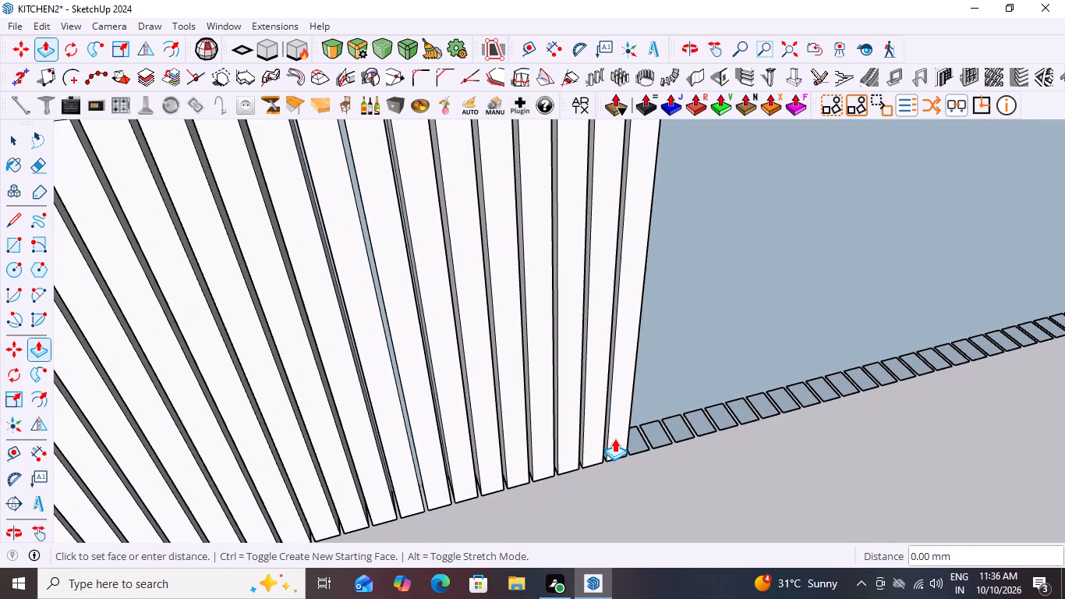
pyautogui.doubleClick(639, 431)
pyautogui.doubleClick(659, 427)
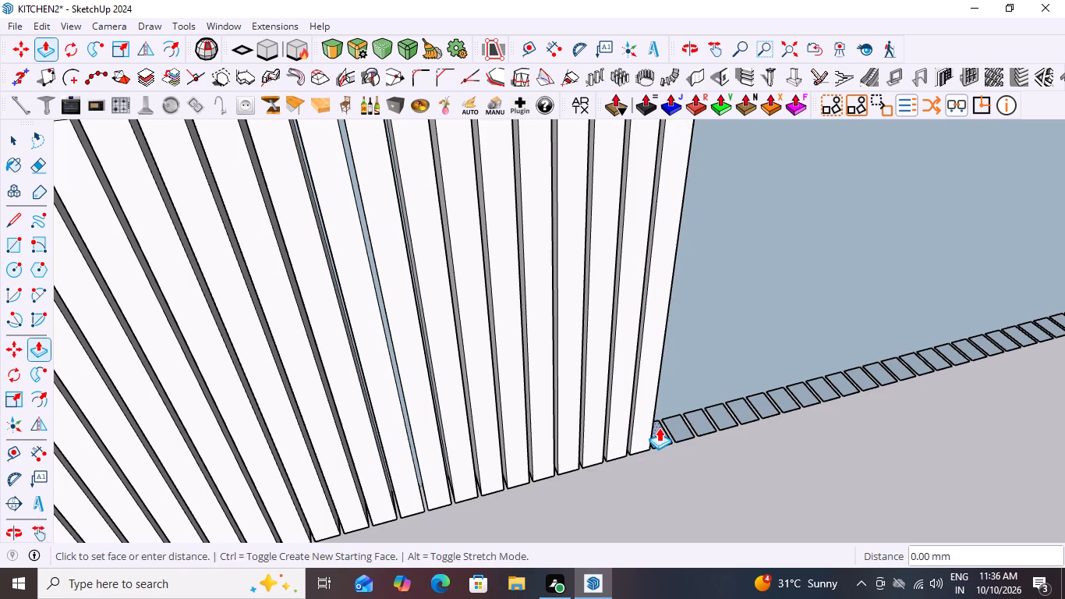
pyautogui.doubleClick(681, 422)
# Raise the following eight flat rectangles on the long backsplash into flutes with the same Push/Pull height.
pyautogui.scroll(-9, 558, 458)
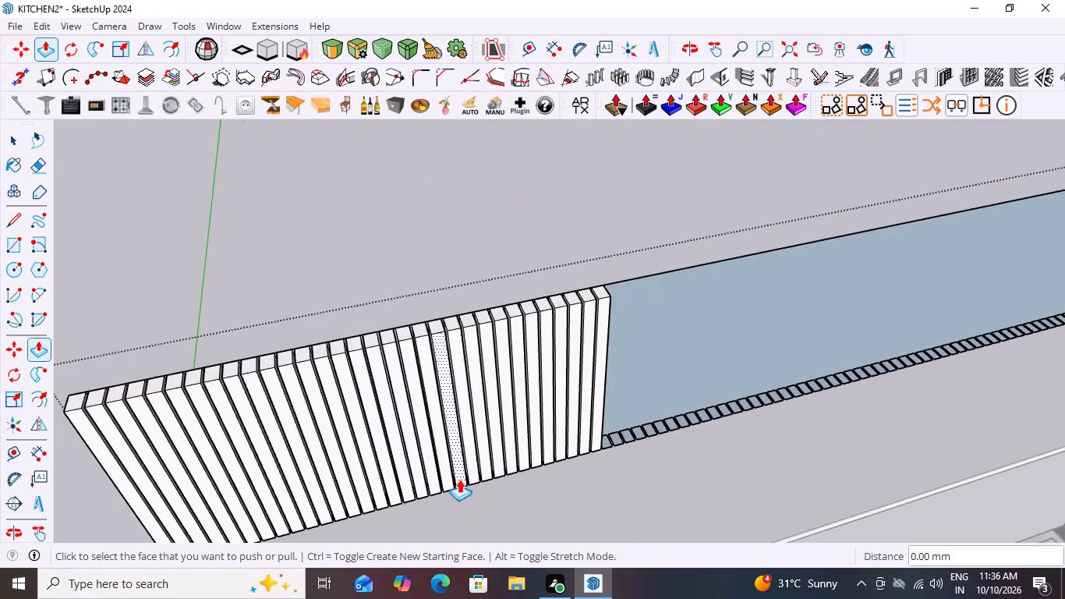
pyautogui.scroll(-2, 459, 479)
pyautogui.scroll(7, 731, 424)
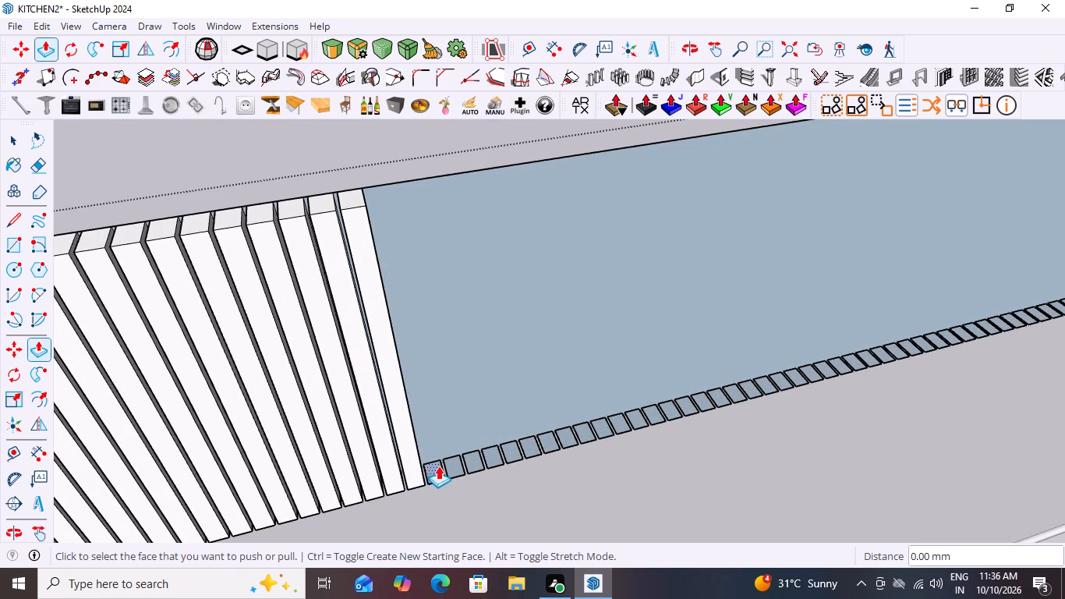
pyautogui.doubleClick(435, 463)
pyautogui.doubleClick(455, 459)
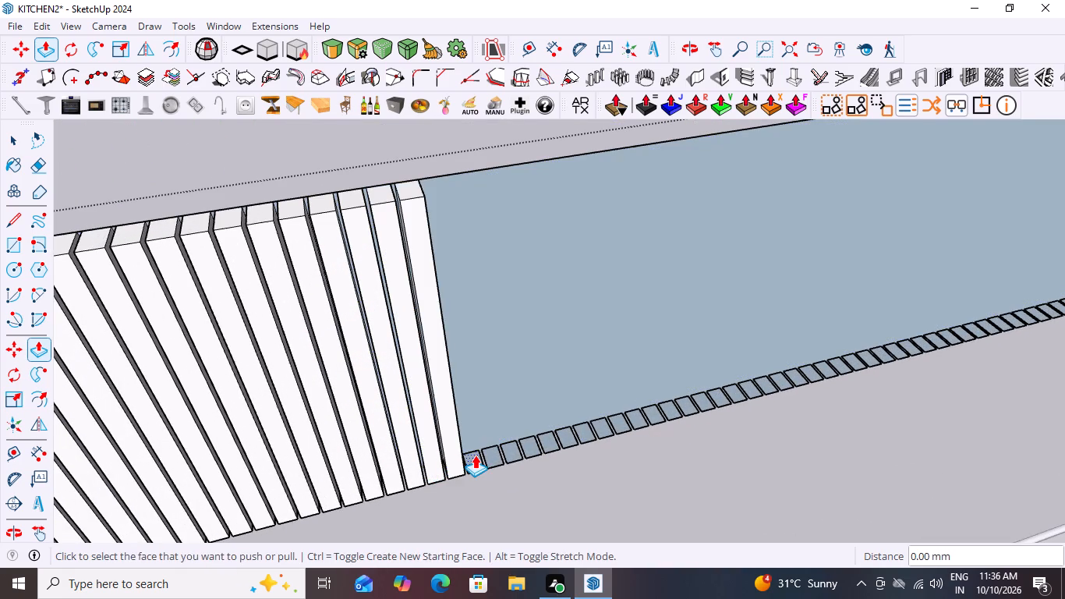
pyautogui.doubleClick(475, 455)
pyautogui.doubleClick(489, 448)
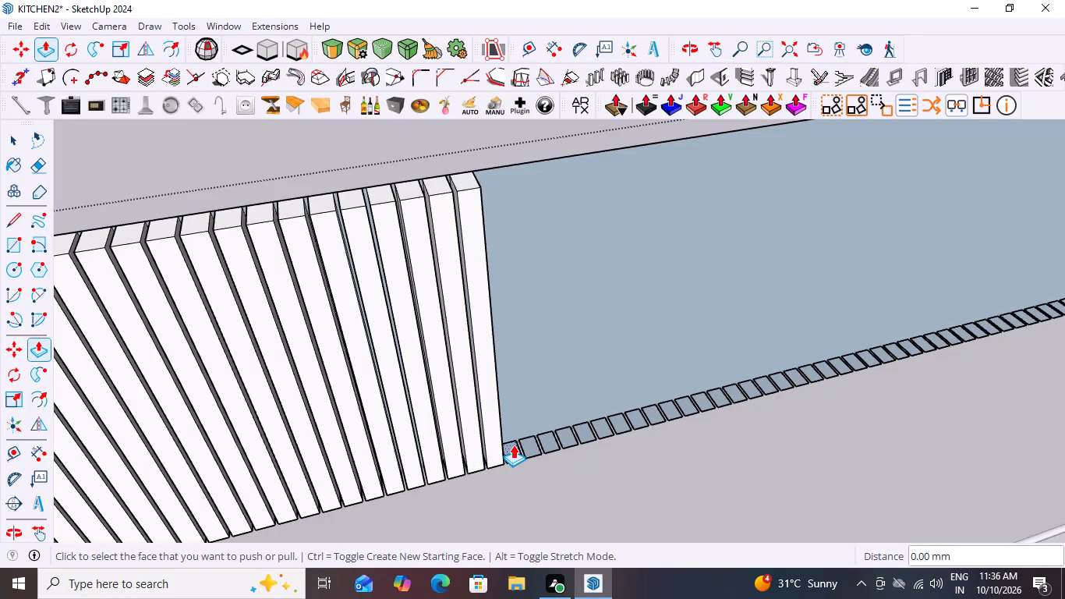
pyautogui.doubleClick(513, 445)
pyautogui.doubleClick(532, 440)
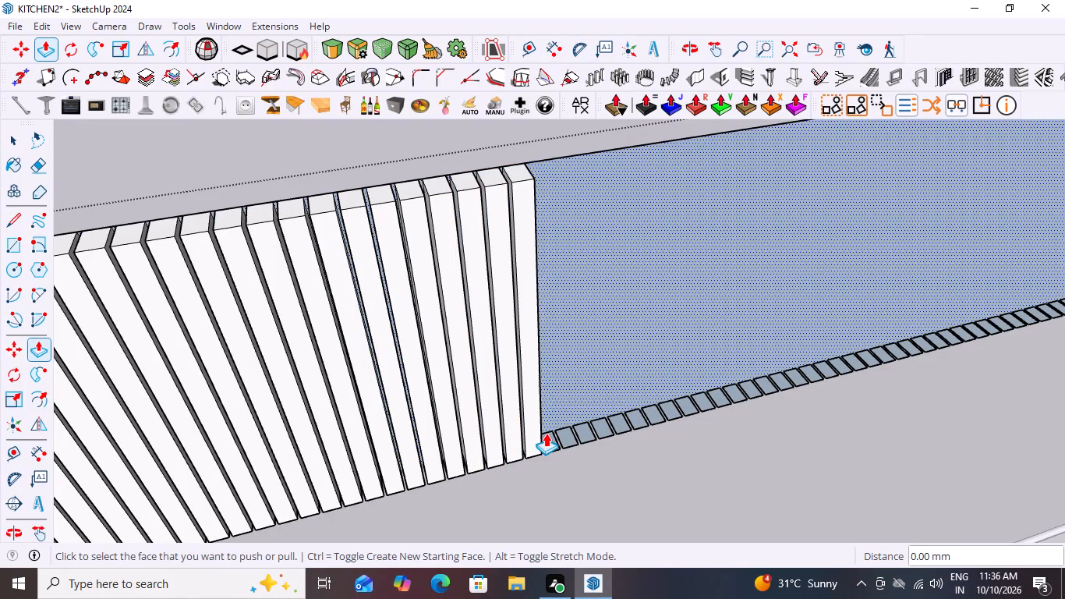
pyautogui.doubleClick(547, 433)
pyautogui.doubleClick(566, 431)
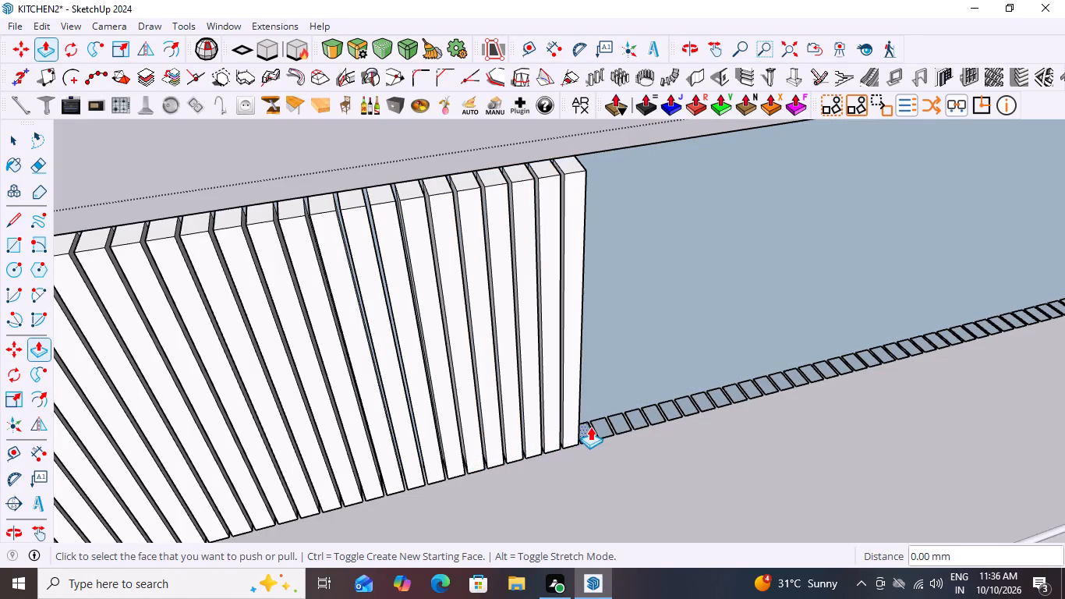
# Raise nine more flat rectangles towards the inside corner into flutes, repeating the same Push/Pull height.
pyautogui.doubleClick(586, 424)
pyautogui.doubleClick(603, 419)
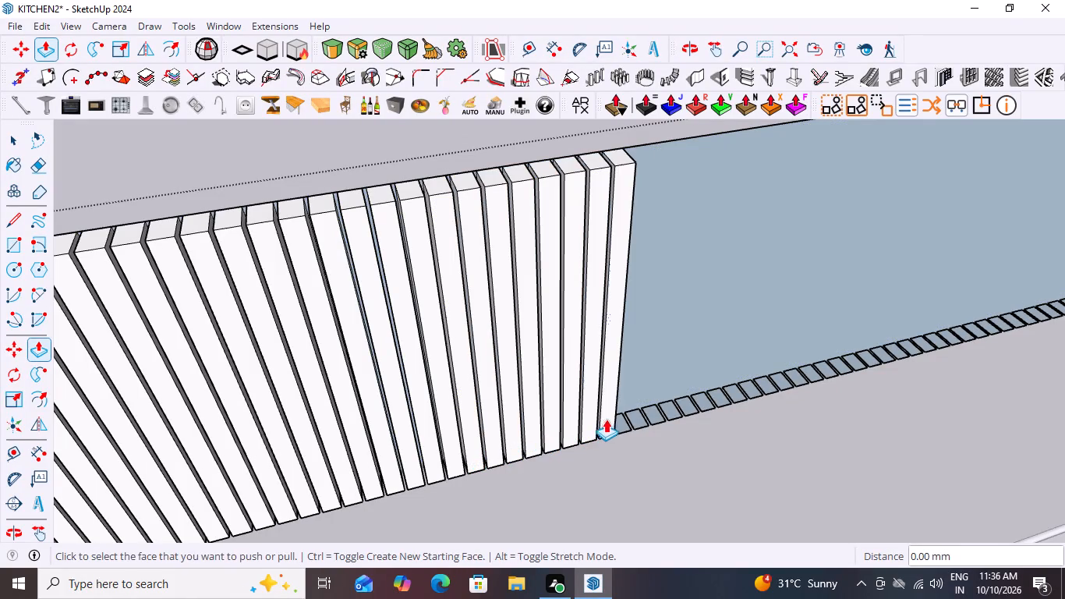
pyautogui.doubleClick(620, 416)
pyautogui.doubleClick(639, 411)
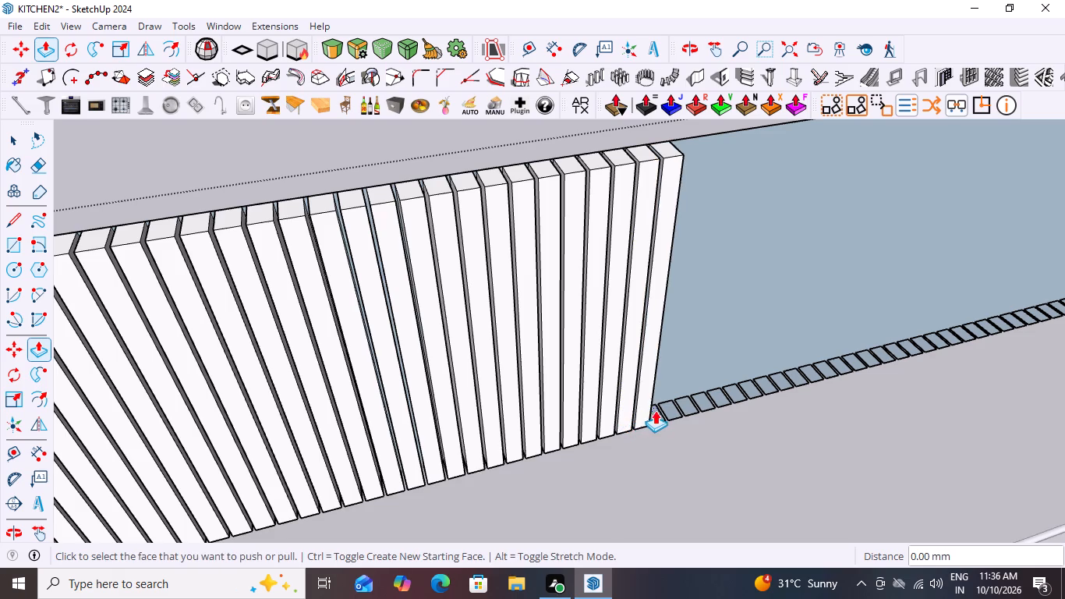
pyautogui.doubleClick(657, 408)
pyautogui.doubleClick(671, 401)
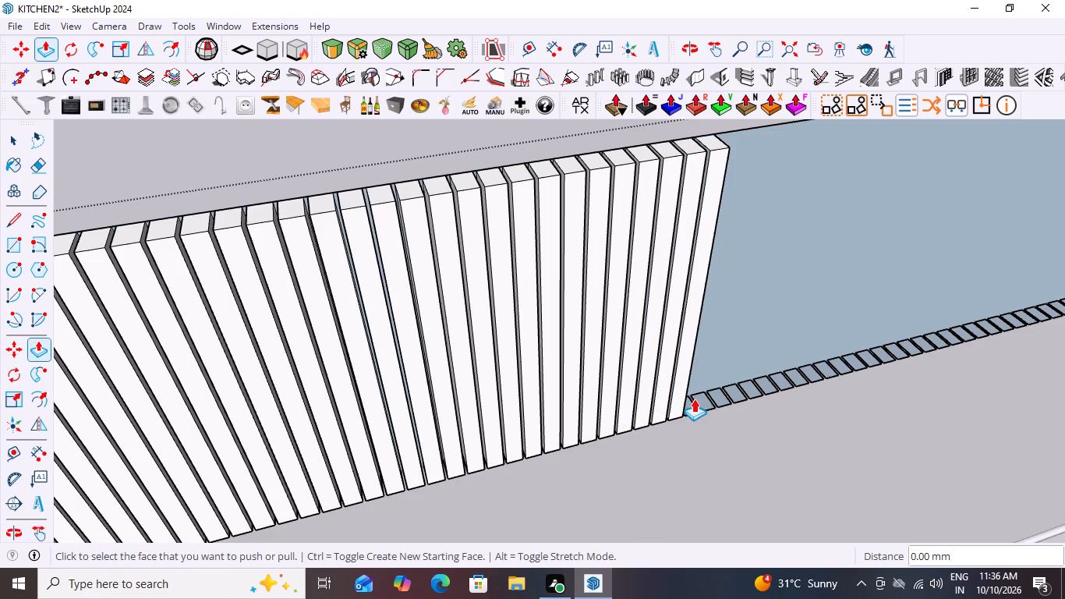
pyautogui.doubleClick(689, 397)
pyautogui.doubleClick(705, 392)
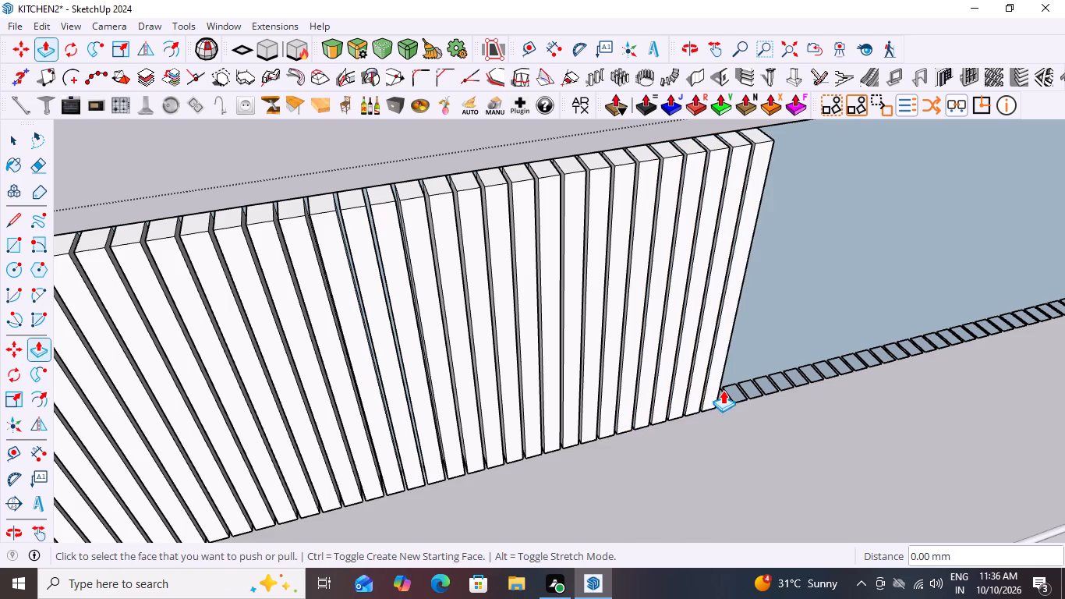
pyautogui.doubleClick(723, 388)
# Raise the skipped flat rectangle between the finished flutes and the next two beyond them with the same Push/Pull height.
pyautogui.scroll(-2, 656, 440)
pyautogui.moveTo(702, 439); pyautogui.dragTo(619, 438, button='middle')
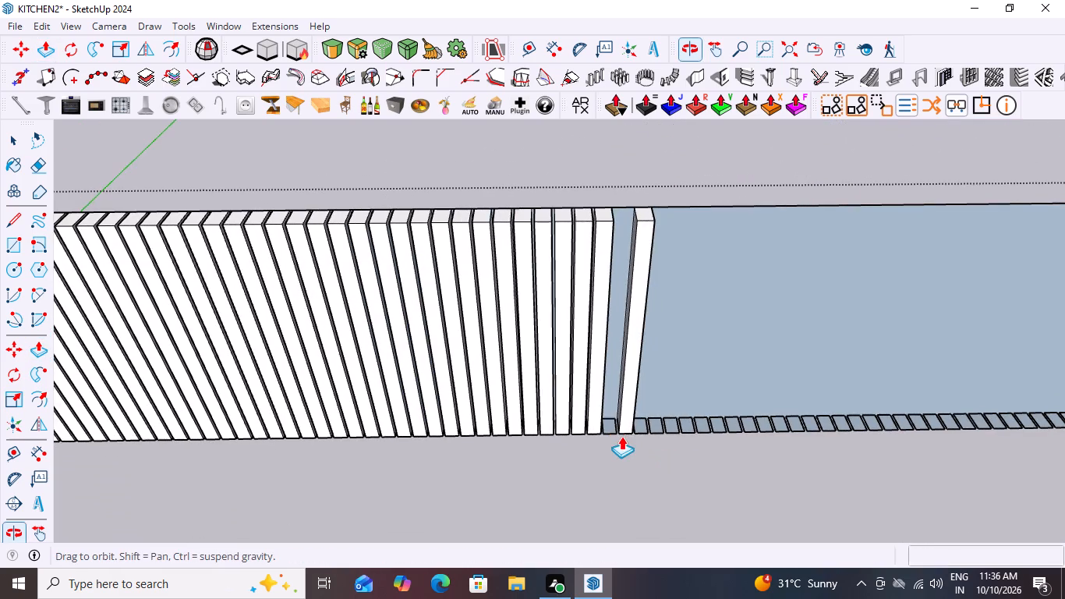
pyautogui.scroll(2, 622, 429)
pyautogui.doubleClick(607, 422)
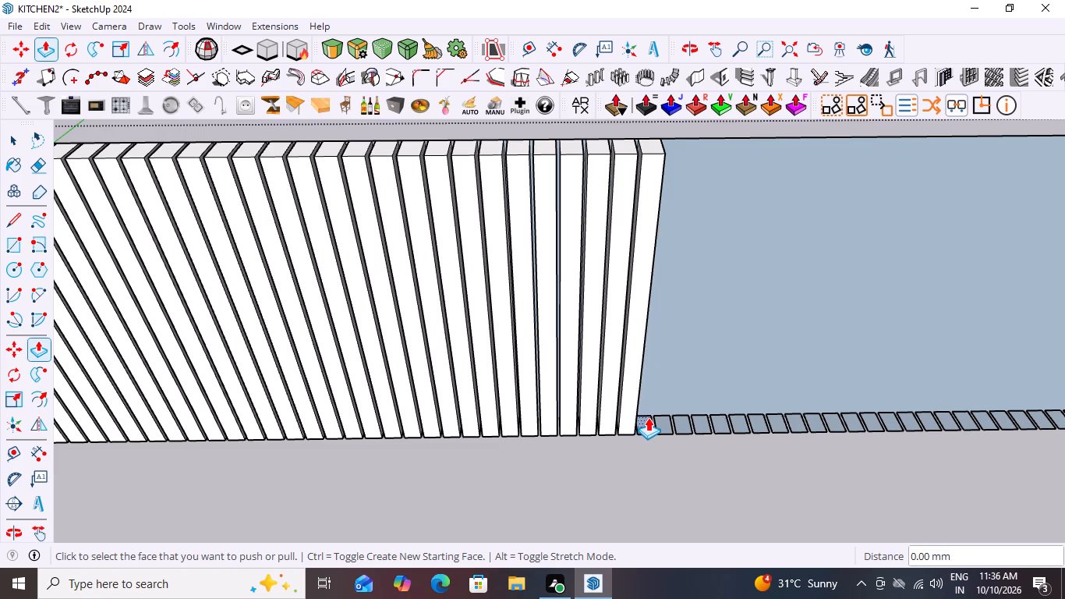
pyautogui.doubleClick(648, 417)
pyautogui.doubleClick(663, 417)
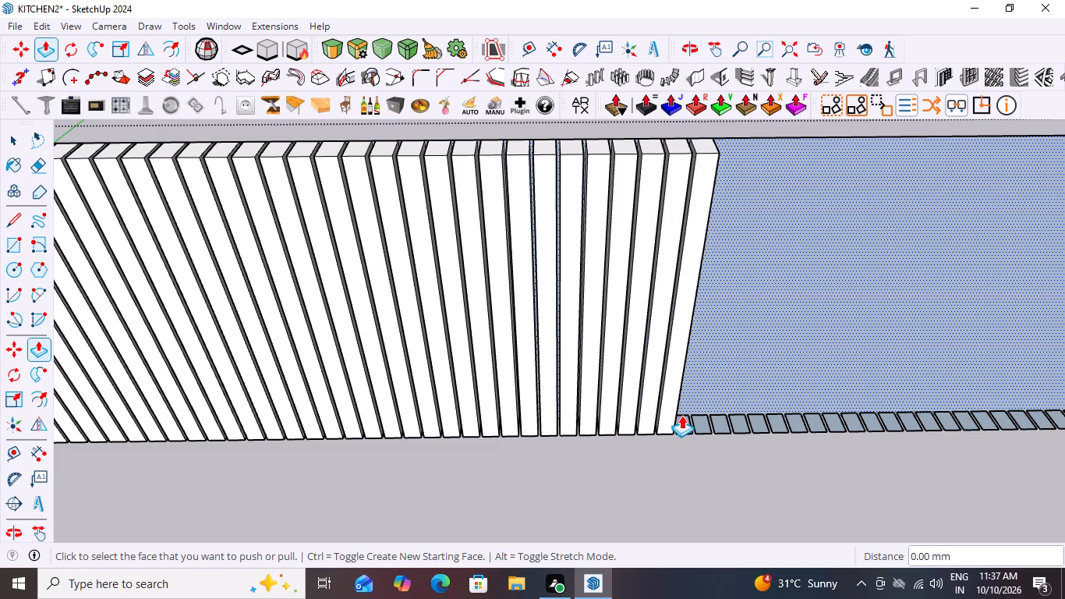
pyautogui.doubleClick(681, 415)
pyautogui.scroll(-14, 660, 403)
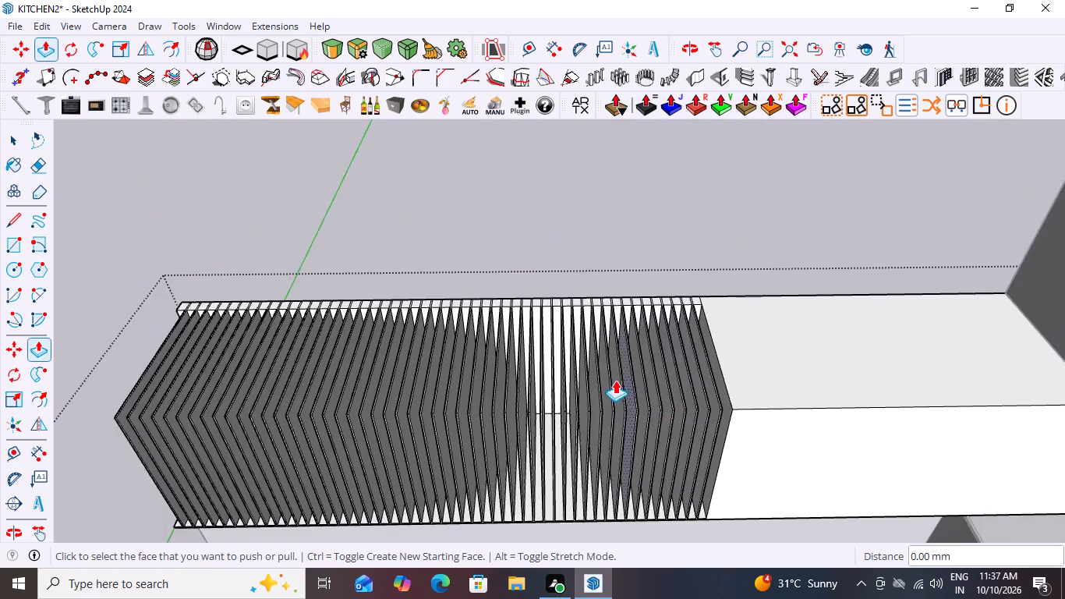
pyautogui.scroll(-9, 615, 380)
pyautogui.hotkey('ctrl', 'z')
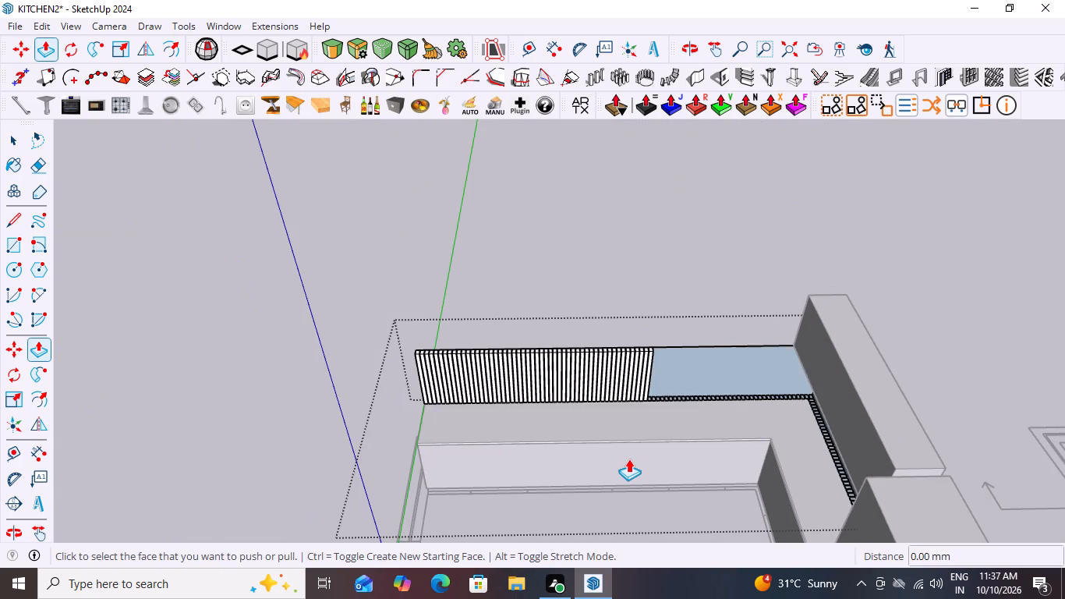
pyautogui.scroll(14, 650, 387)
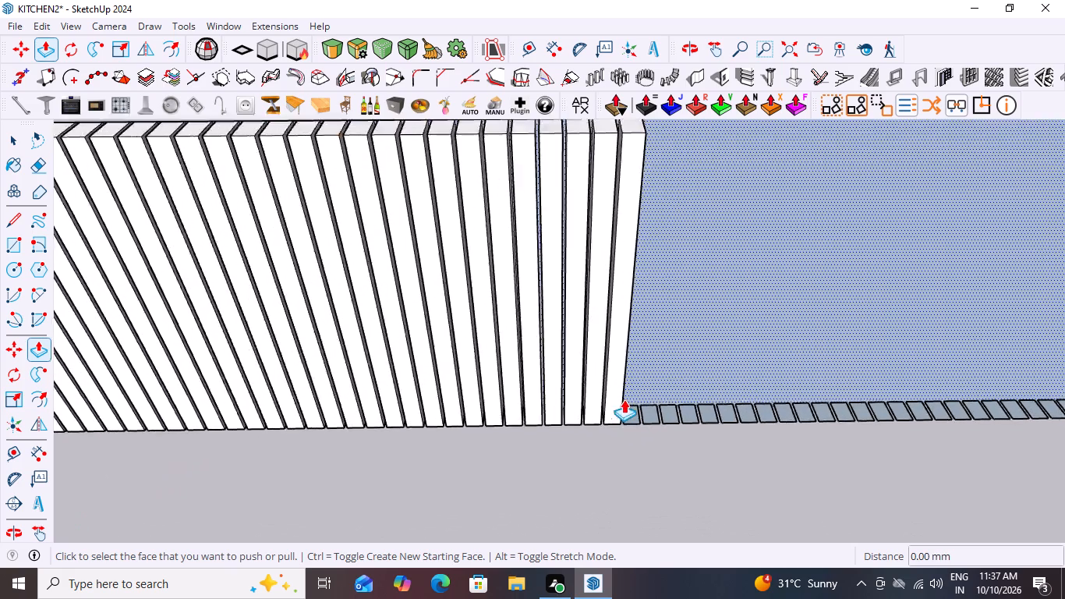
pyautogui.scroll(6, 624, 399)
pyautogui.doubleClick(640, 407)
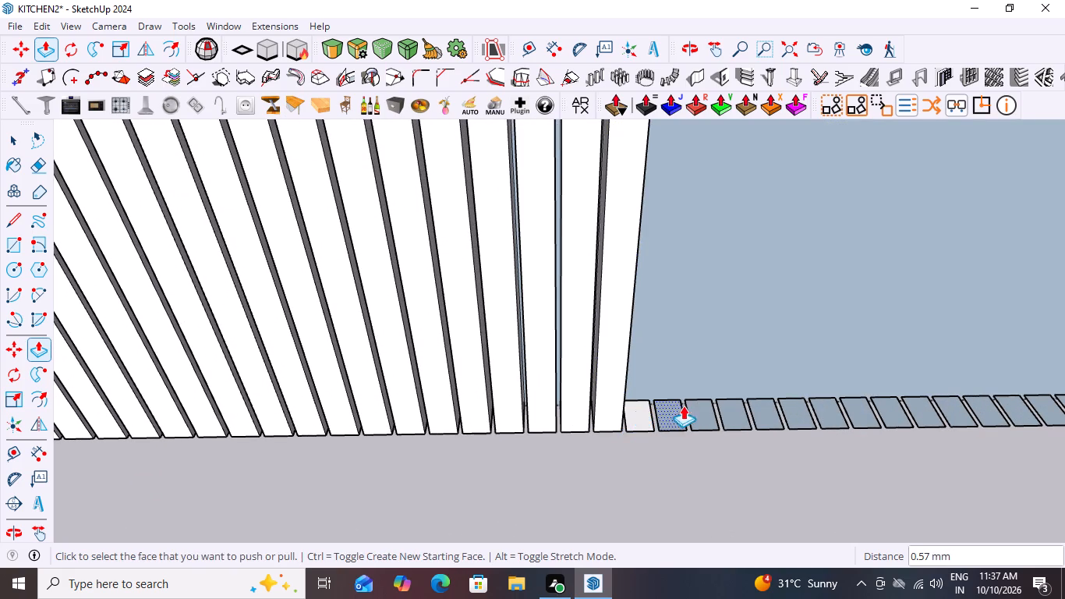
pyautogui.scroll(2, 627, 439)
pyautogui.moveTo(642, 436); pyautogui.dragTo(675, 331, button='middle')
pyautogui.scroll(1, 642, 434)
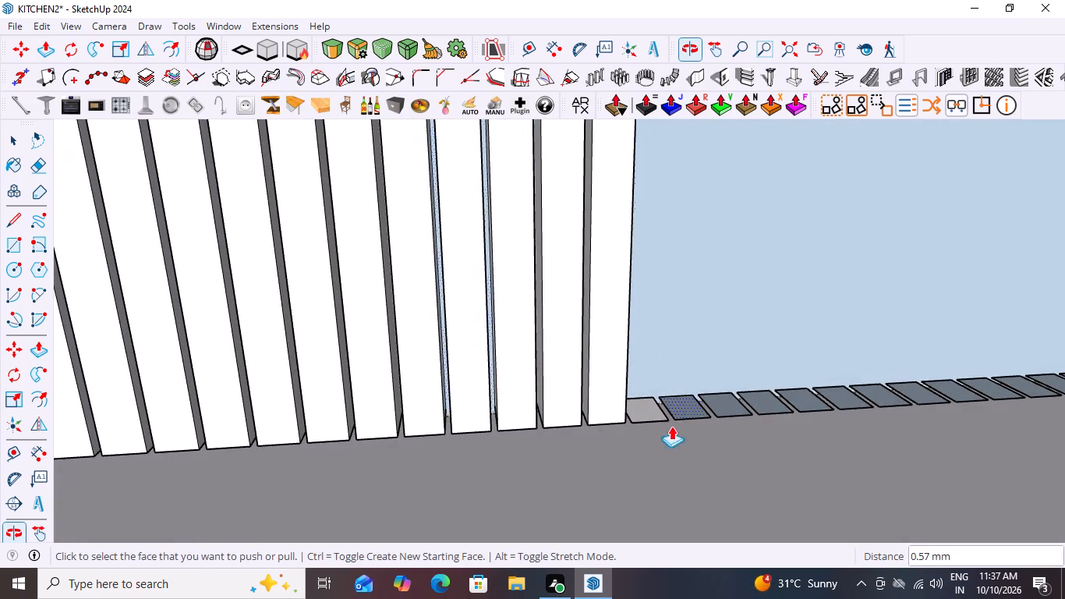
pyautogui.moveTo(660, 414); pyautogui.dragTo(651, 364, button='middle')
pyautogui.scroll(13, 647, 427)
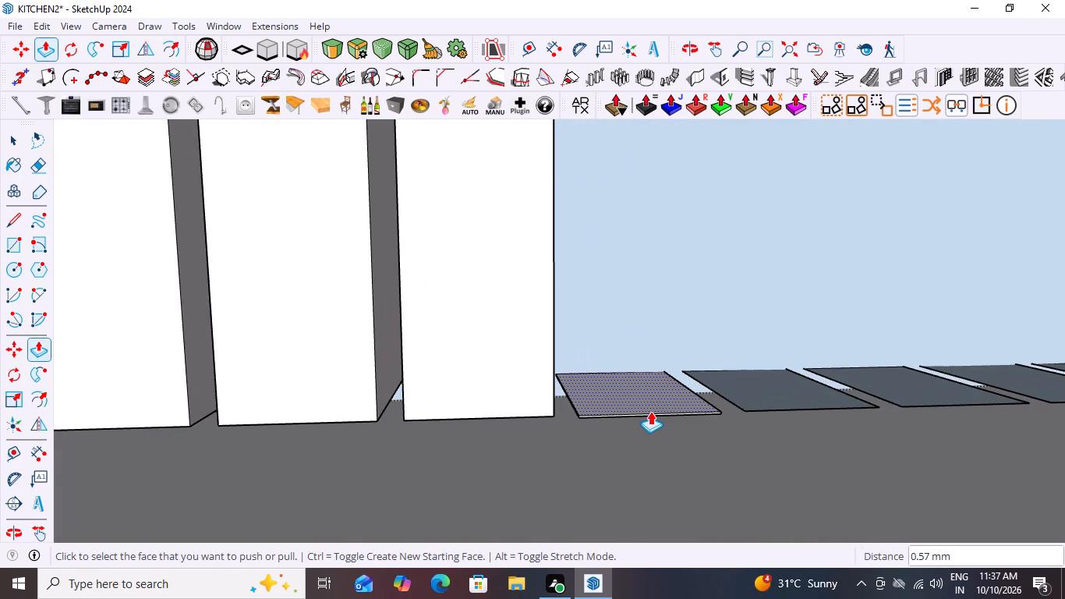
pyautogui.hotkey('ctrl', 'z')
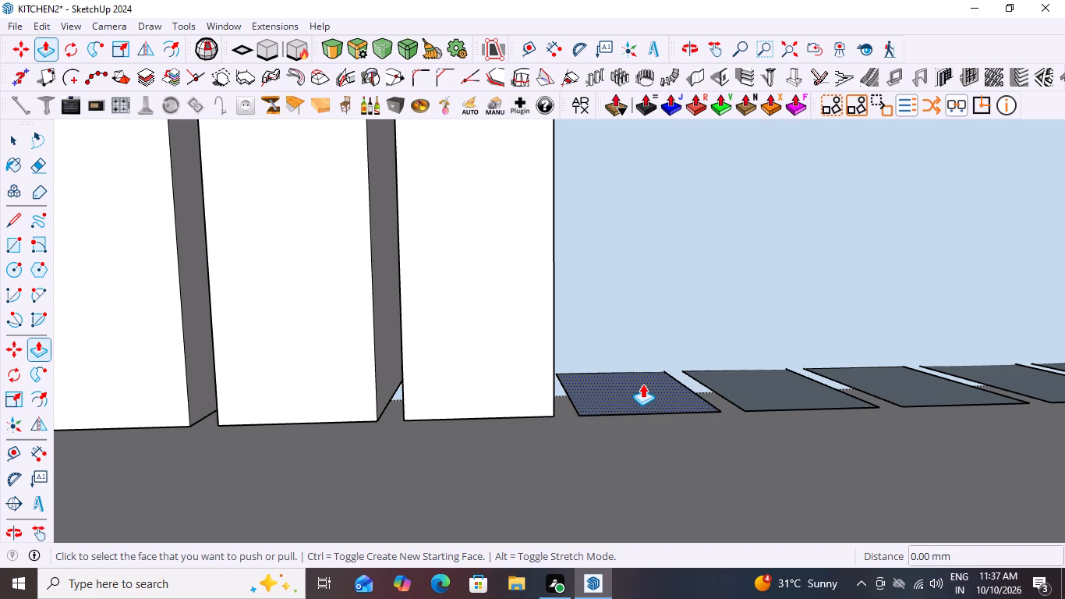
# Push/Pull the flat rectangle beside the last finished flute up to the long backsplash's top edge, about 692 mm.
pyautogui.click(642, 384)
pyautogui.scroll(-20, 640, 384)
pyautogui.scroll(-1, 640, 384)
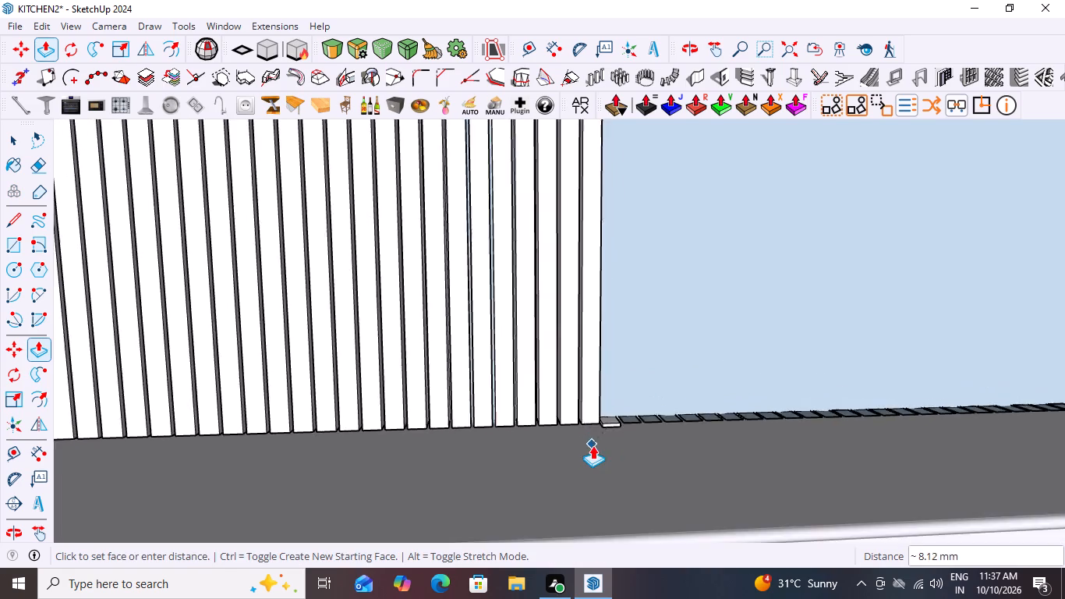
pyautogui.scroll(-9, 593, 445)
pyautogui.moveTo(656, 411); pyautogui.dragTo(653, 498, button='middle')
pyautogui.scroll(7, 638, 325)
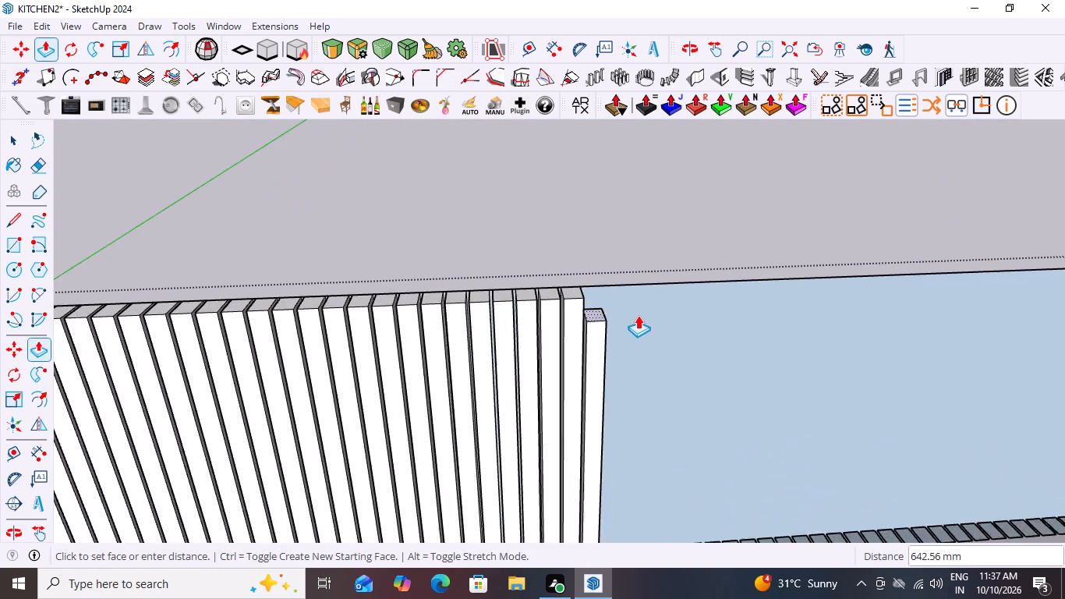
pyautogui.scroll(2, 638, 315)
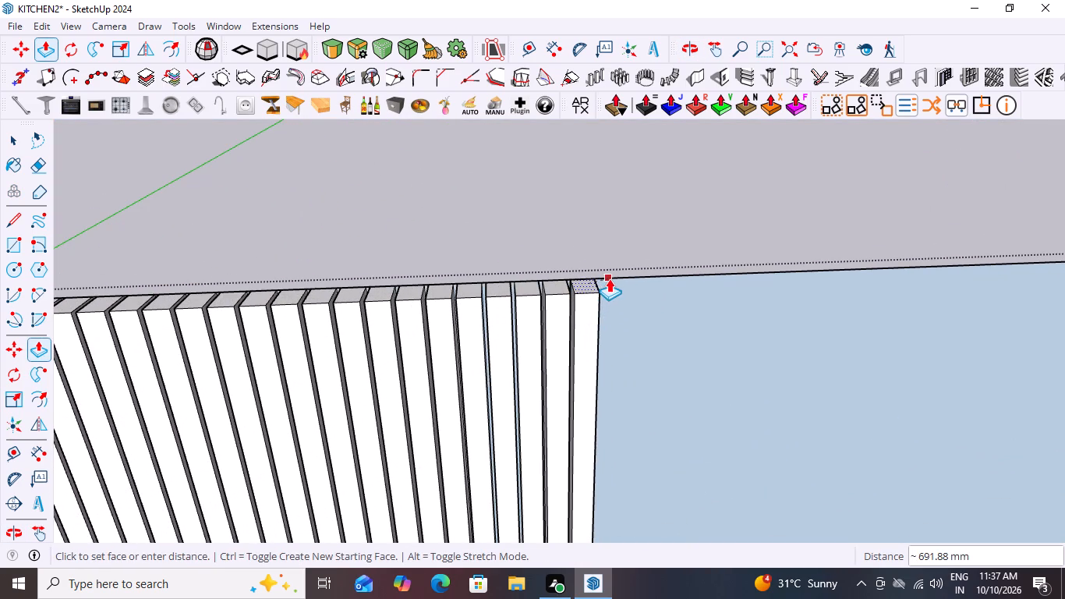
pyautogui.click(609, 278)
# Repeat the same Push/Pull height on the next nine flat rectangles along the long backsplash to form flutes.
pyautogui.scroll(-7, 528, 292)
pyautogui.scroll(7, 590, 523)
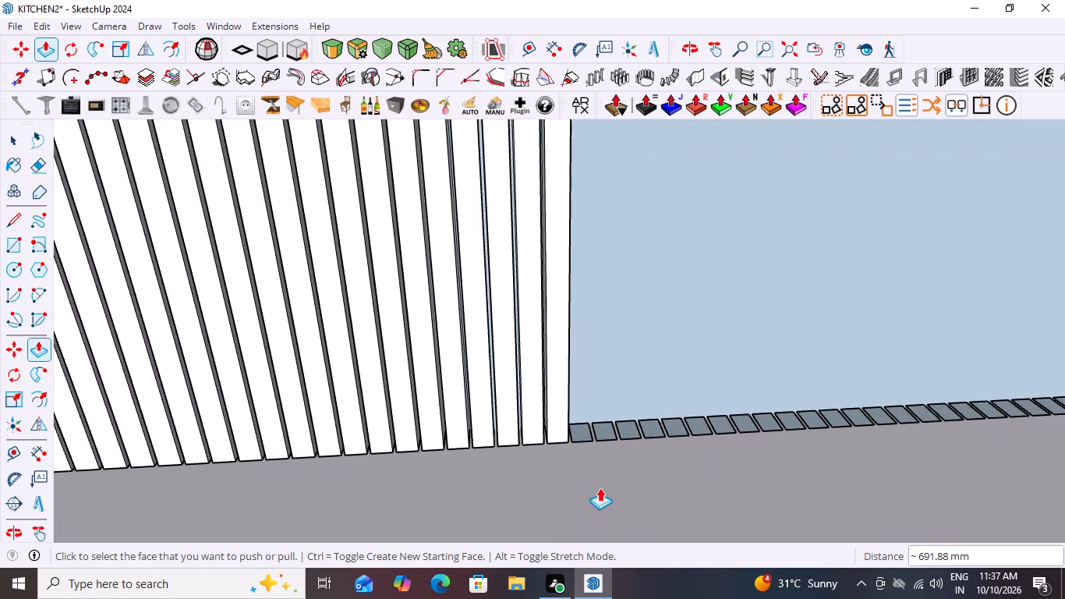
pyautogui.doubleClick(582, 425)
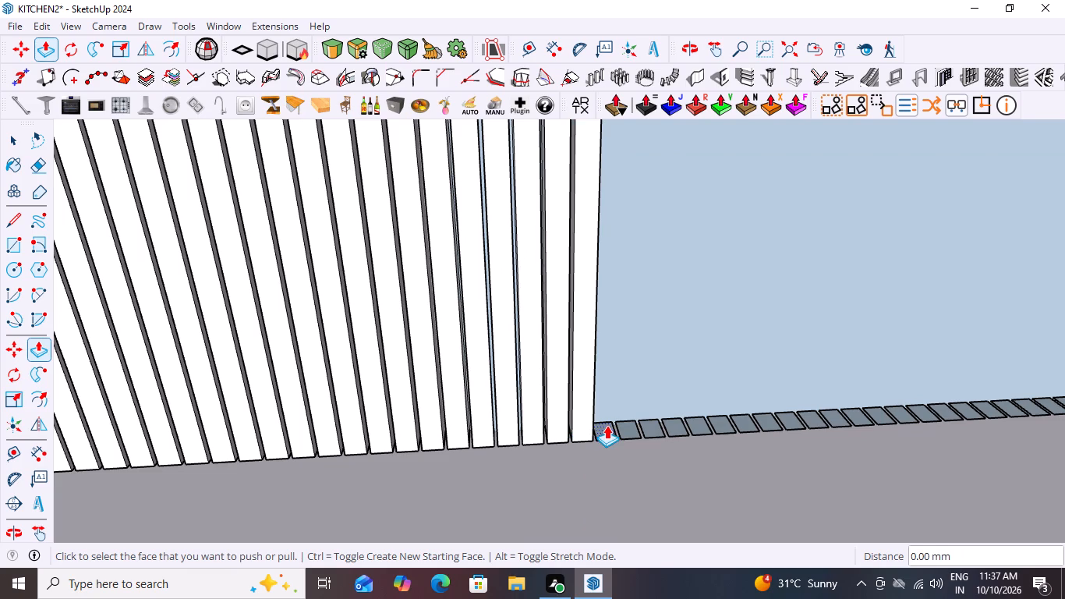
pyautogui.doubleClick(607, 425)
pyautogui.doubleClick(628, 425)
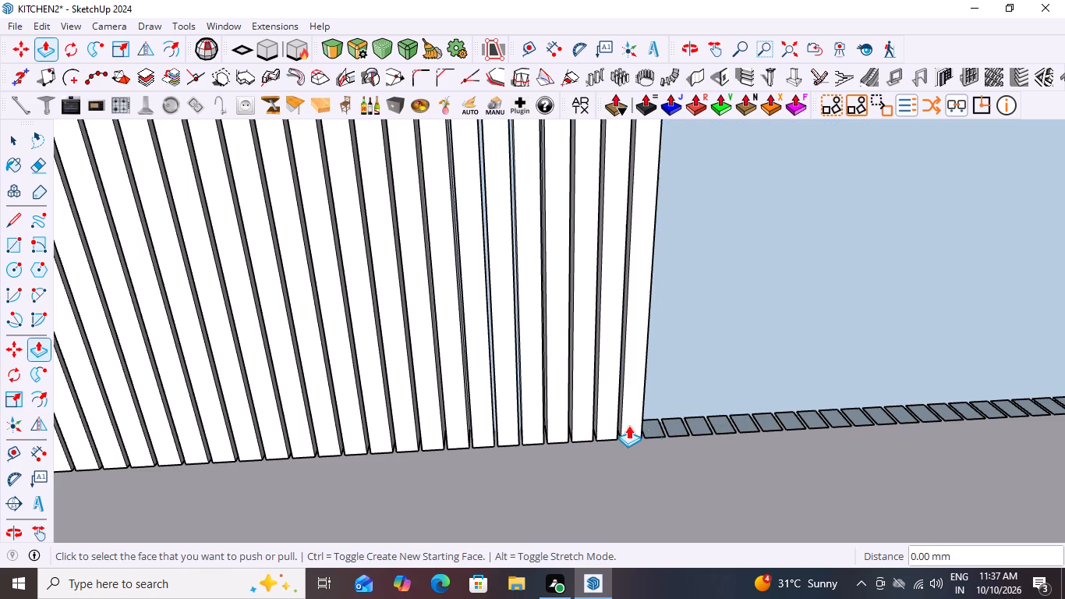
pyautogui.doubleClick(656, 423)
pyautogui.doubleClick(680, 421)
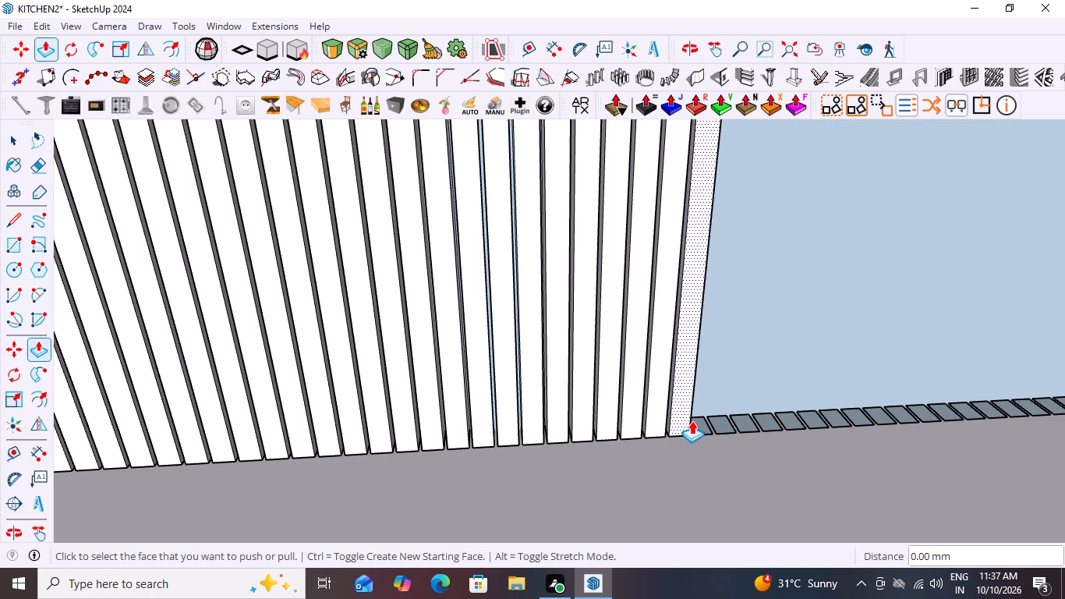
pyautogui.doubleClick(700, 420)
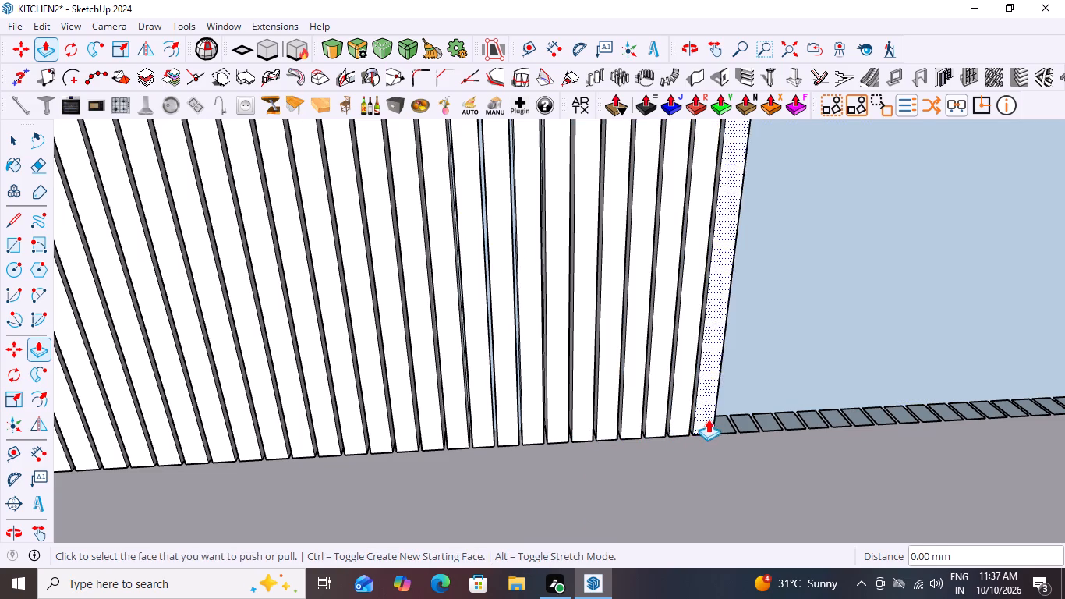
pyautogui.doubleClick(724, 419)
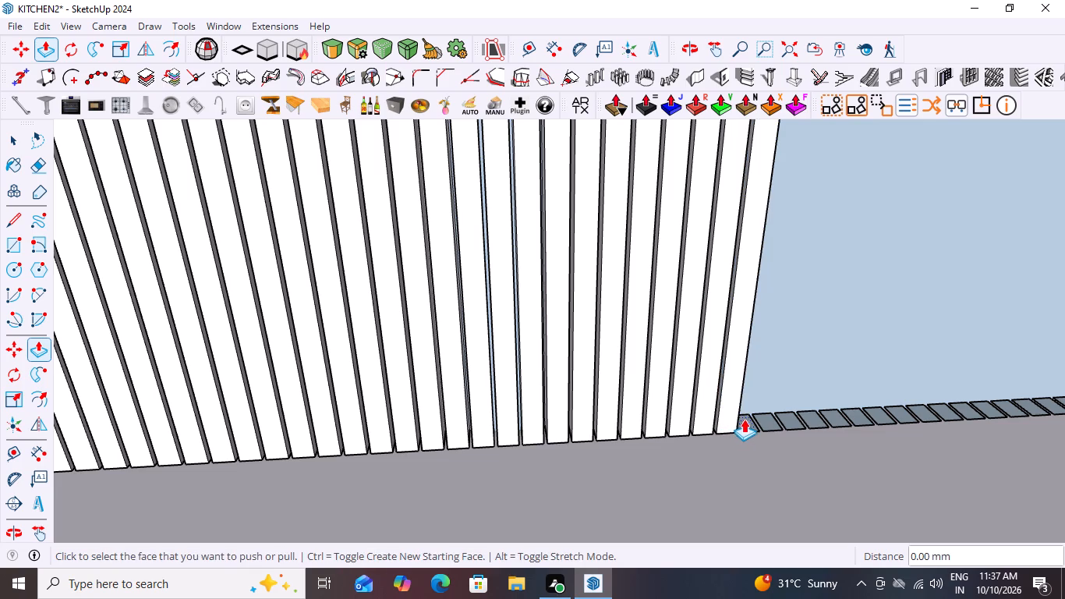
pyautogui.doubleClick(745, 419)
pyautogui.doubleClick(768, 419)
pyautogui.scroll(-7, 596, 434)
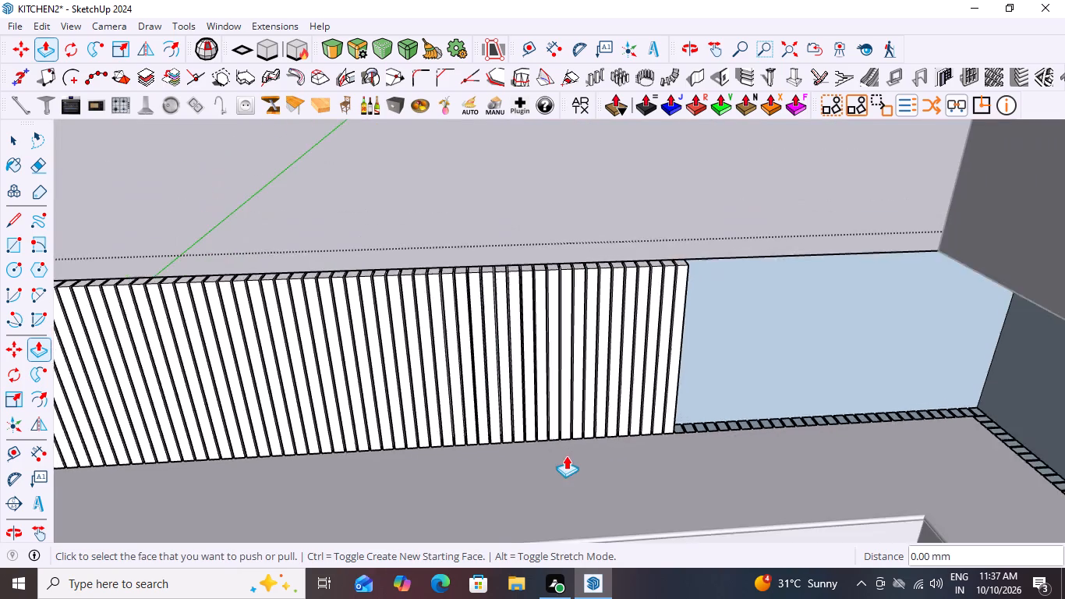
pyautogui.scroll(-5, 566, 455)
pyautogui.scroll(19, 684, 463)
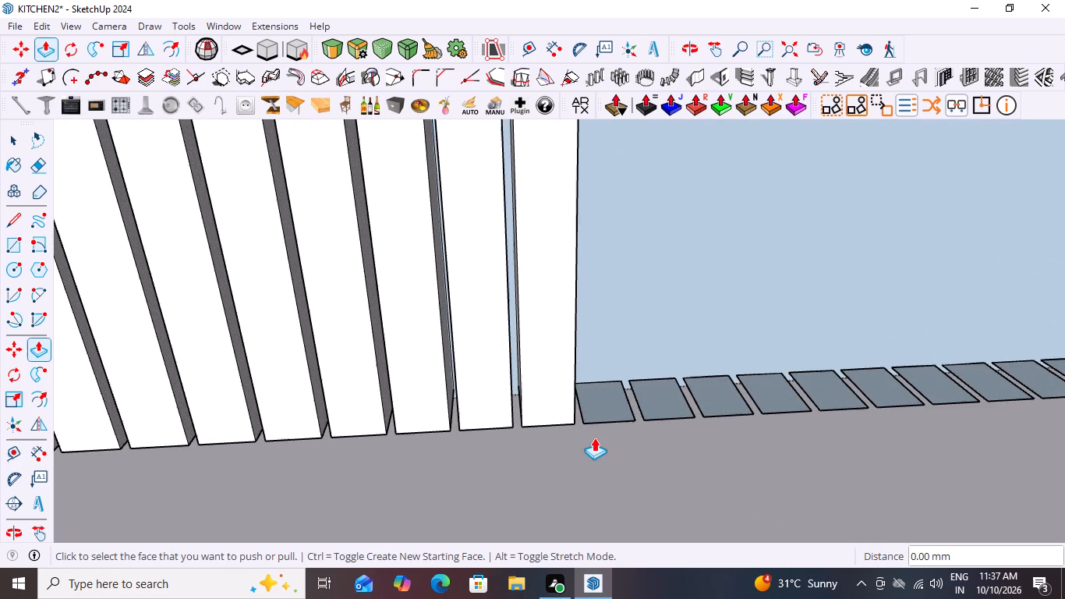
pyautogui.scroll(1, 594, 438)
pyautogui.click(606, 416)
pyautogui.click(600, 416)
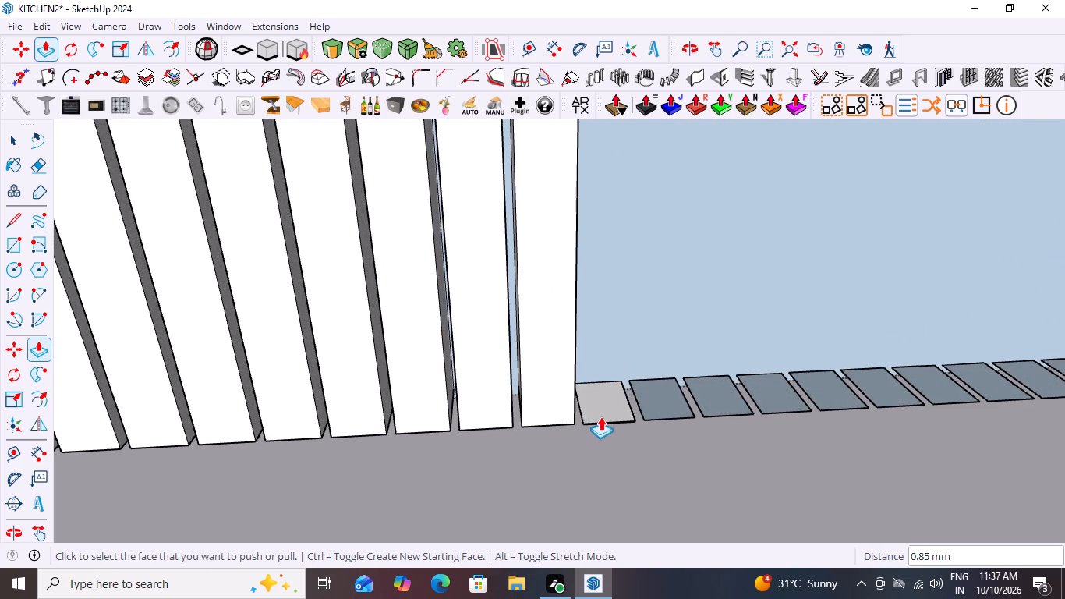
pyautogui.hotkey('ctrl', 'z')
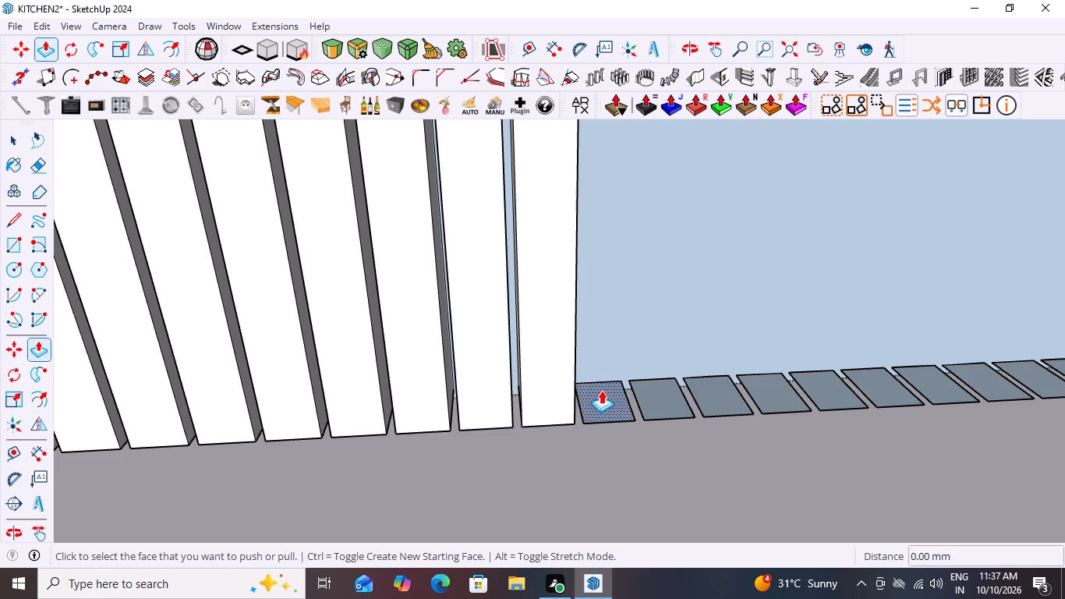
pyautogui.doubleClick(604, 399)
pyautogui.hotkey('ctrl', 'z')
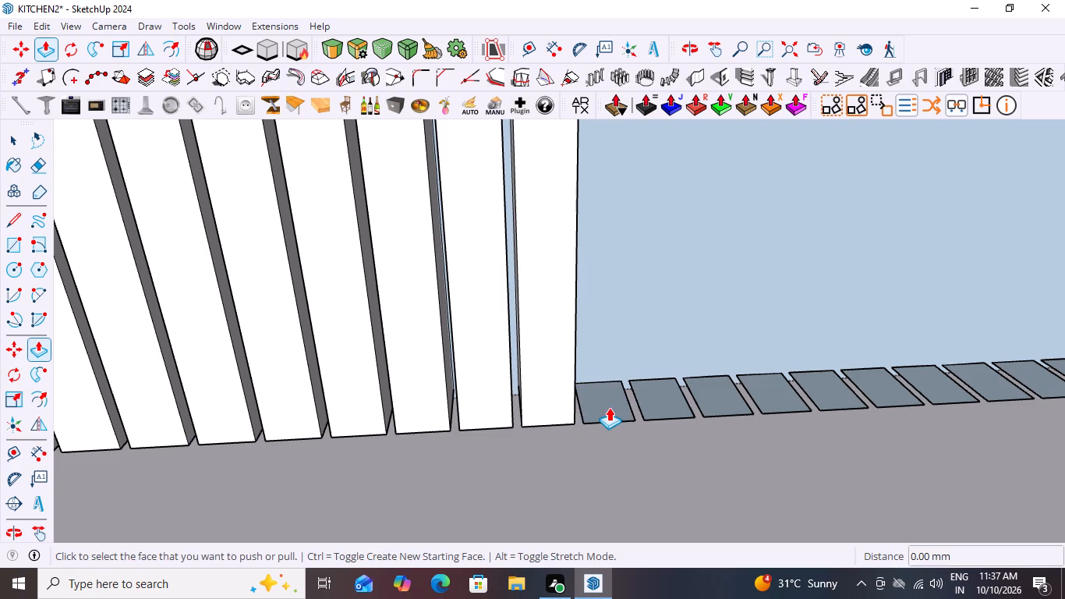
# Push/Pull the next flat rectangle beside the finished flutes up towards the top edge of the long backsplash.
pyautogui.click(609, 395)
pyautogui.scroll(-15, 631, 350)
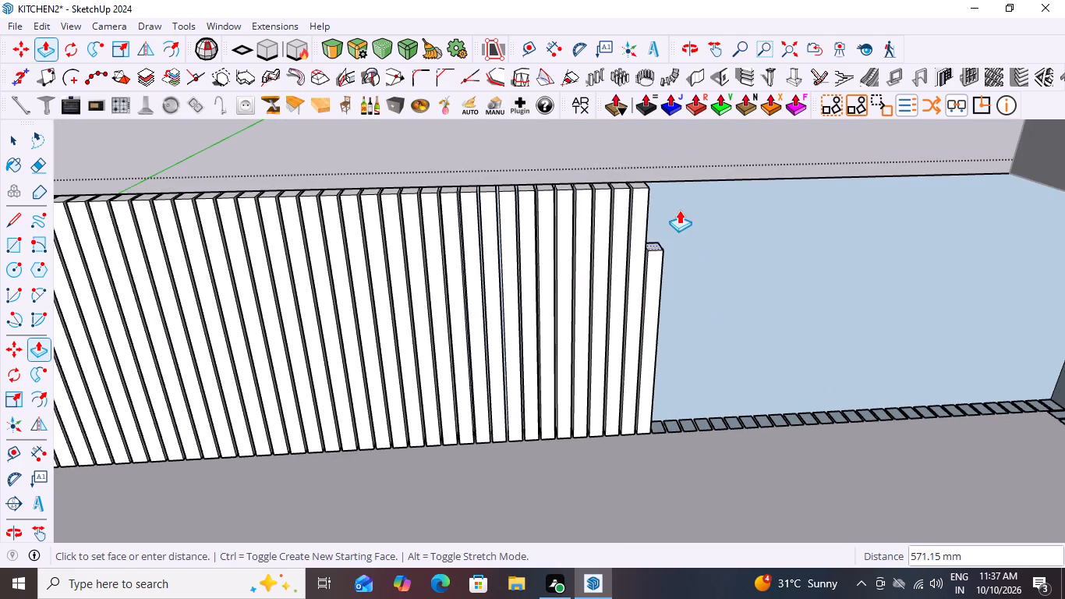
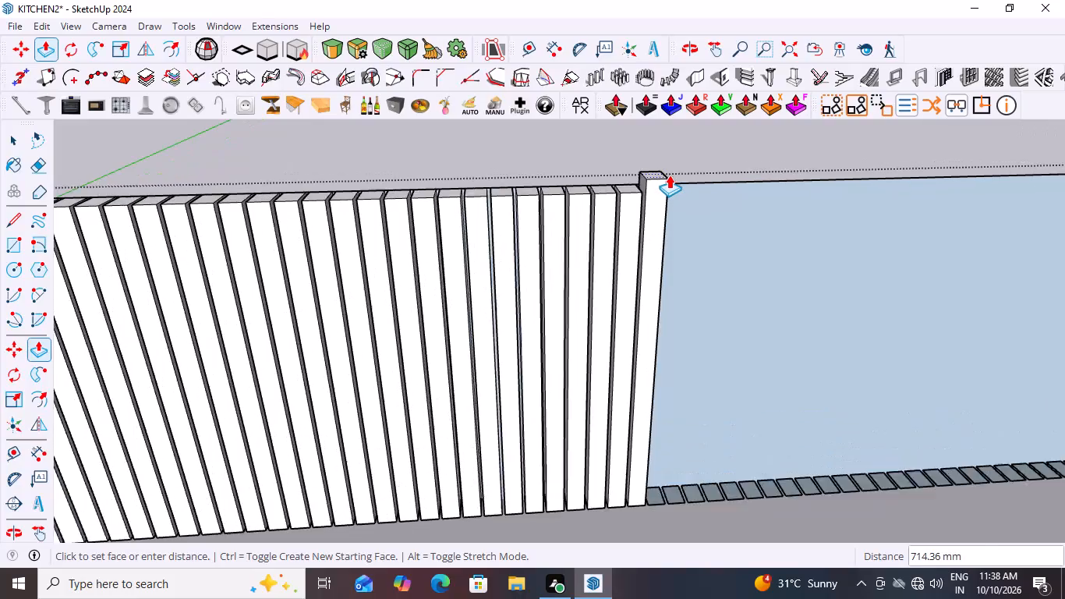
# Extrude the current slat up to the top edge of the wall panel, about 692 mm high.
pyautogui.moveTo(669, 175); pyautogui.dragTo(564, 317, button='middle')
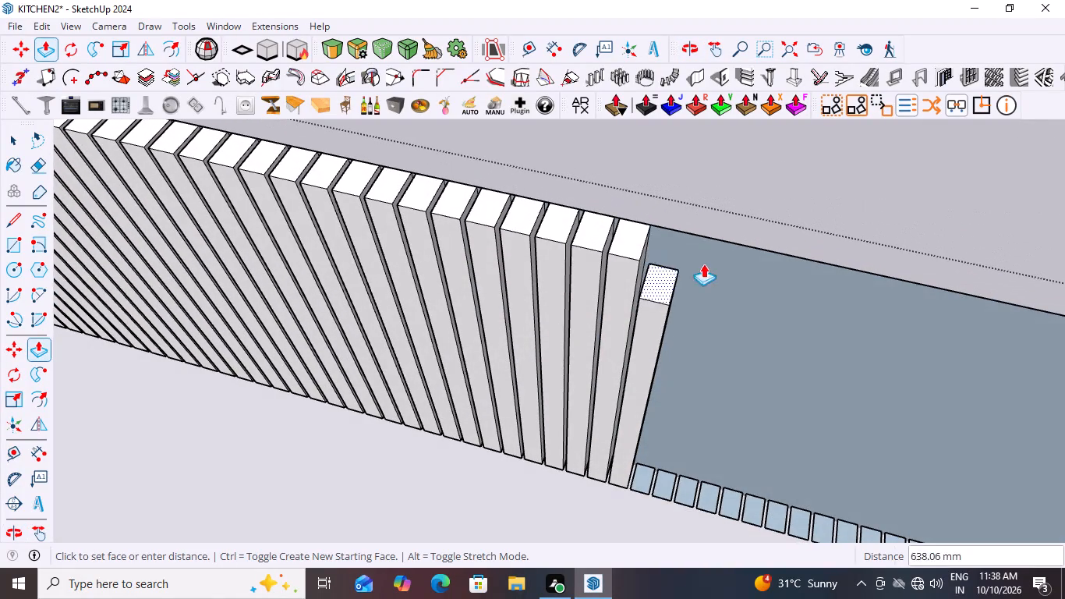
pyautogui.click(686, 230)
# Repeat the same Push/Pull height on the next eight slat bases in the row, heading toward the inside corner.
pyautogui.scroll(-7, 491, 221)
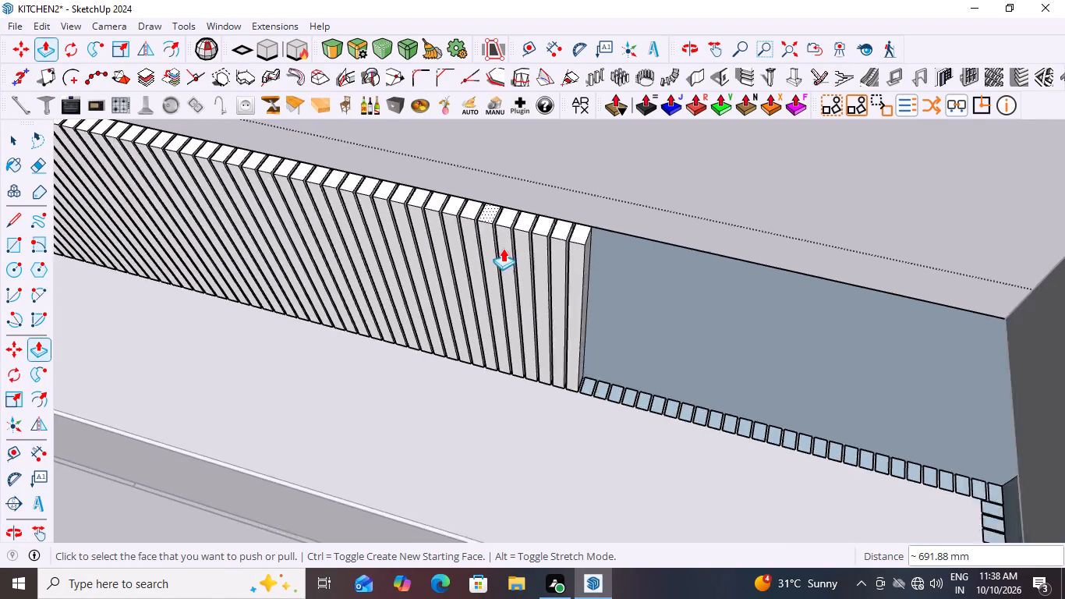
pyautogui.scroll(-10, 503, 248)
pyautogui.moveTo(536, 394); pyautogui.dragTo(740, 327, button='middle')
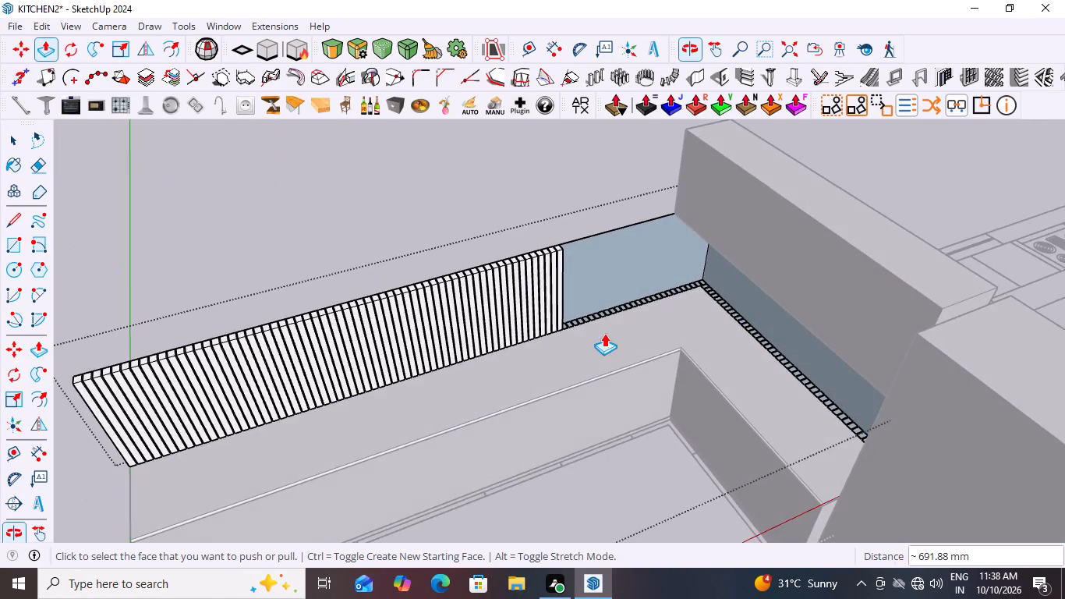
pyautogui.scroll(12, 601, 331)
pyautogui.moveTo(601, 326); pyautogui.dragTo(545, 337, button='middle')
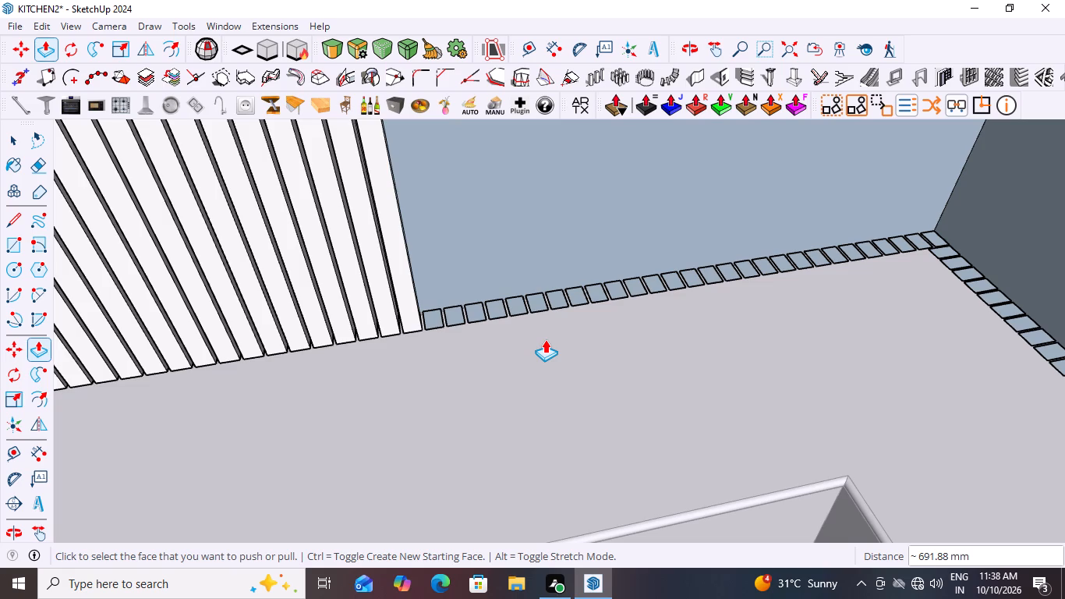
pyautogui.scroll(-5, 461, 333)
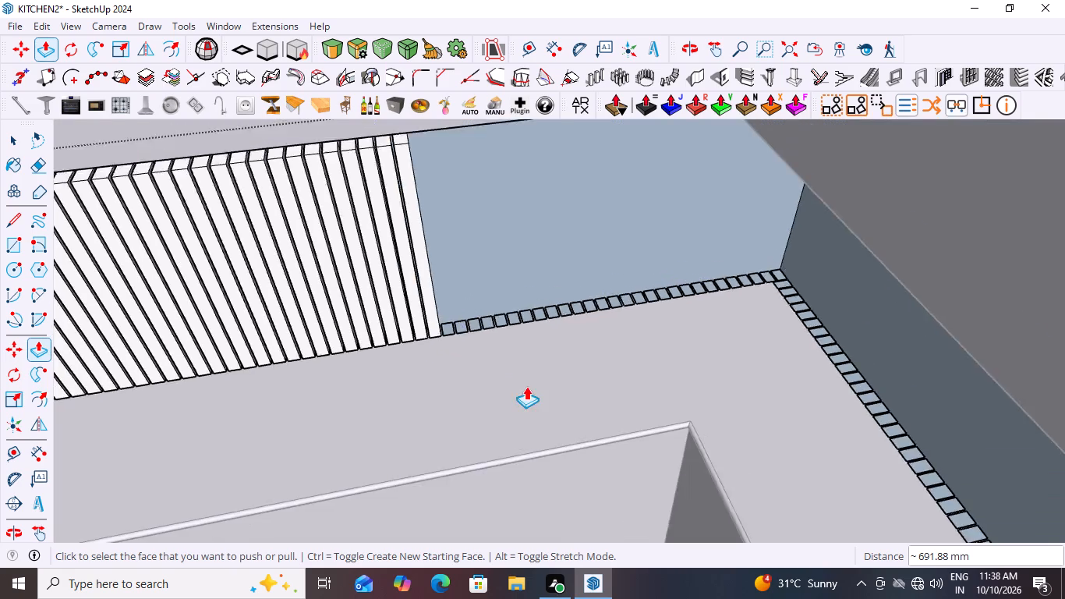
pyautogui.scroll(-3, 526, 386)
pyautogui.scroll(14, 435, 322)
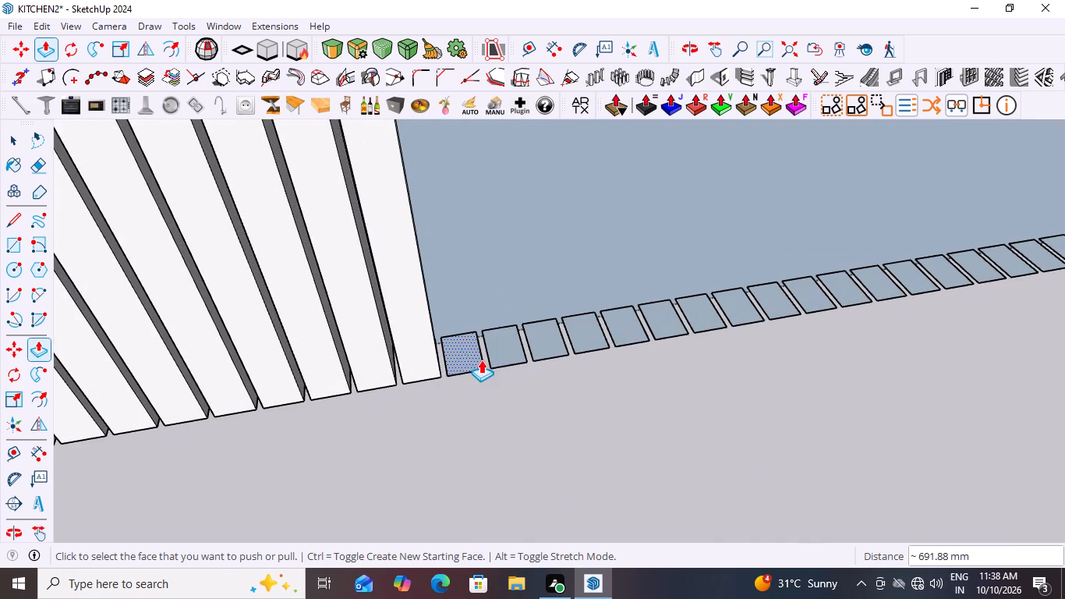
pyautogui.doubleClick(456, 348)
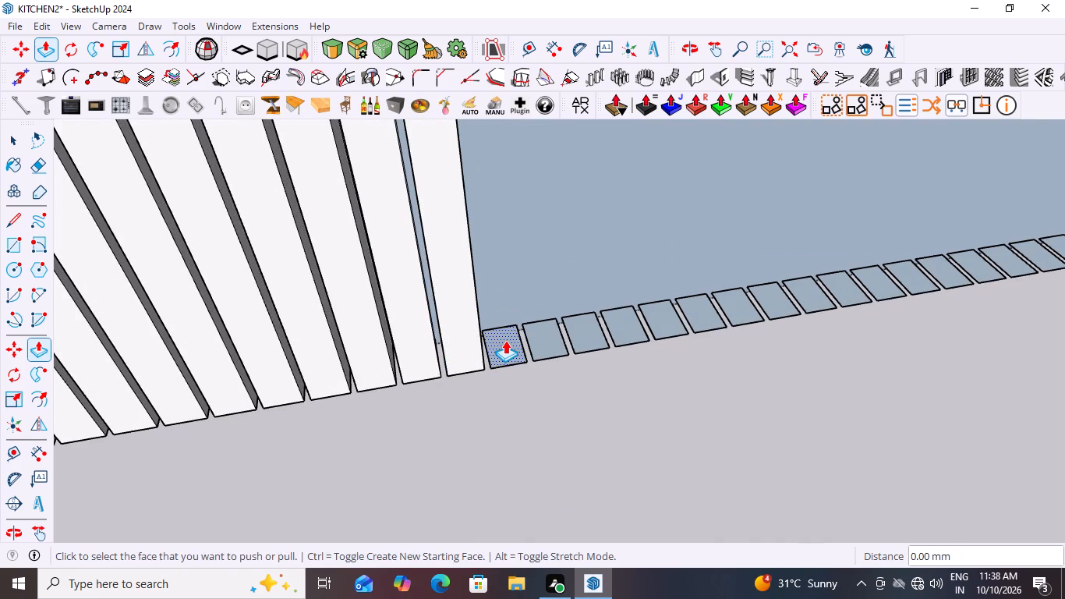
pyautogui.doubleClick(505, 340)
pyautogui.doubleClick(550, 330)
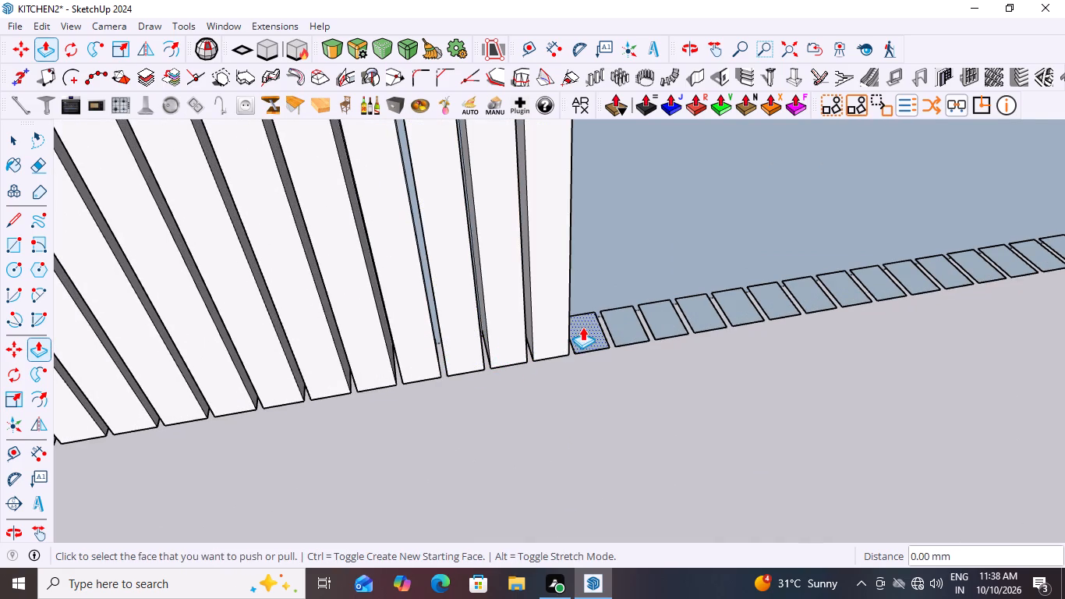
pyautogui.doubleClick(585, 327)
pyautogui.doubleClick(628, 316)
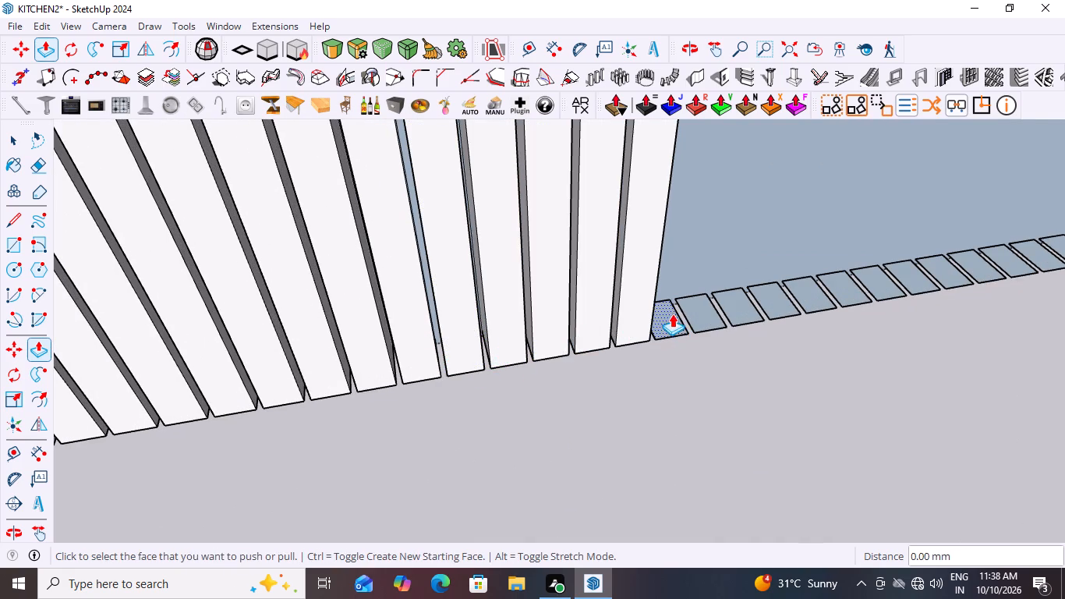
pyautogui.doubleClick(672, 310)
pyautogui.doubleClick(703, 304)
pyautogui.scroll(-2, 497, 370)
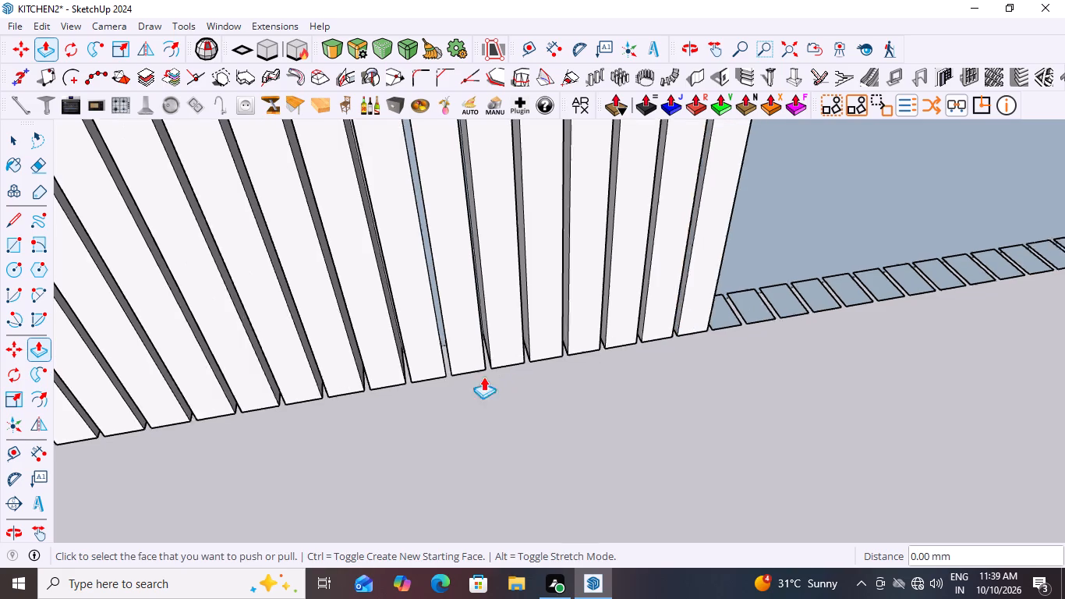
pyautogui.scroll(-13, 483, 377)
pyautogui.scroll(12, 571, 370)
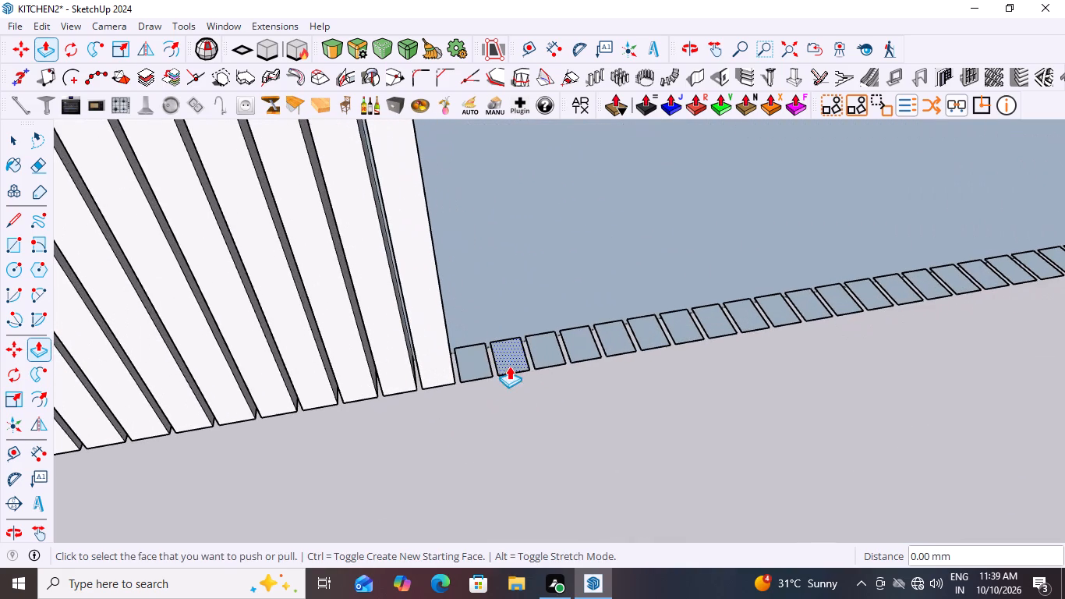
pyautogui.doubleClick(470, 355)
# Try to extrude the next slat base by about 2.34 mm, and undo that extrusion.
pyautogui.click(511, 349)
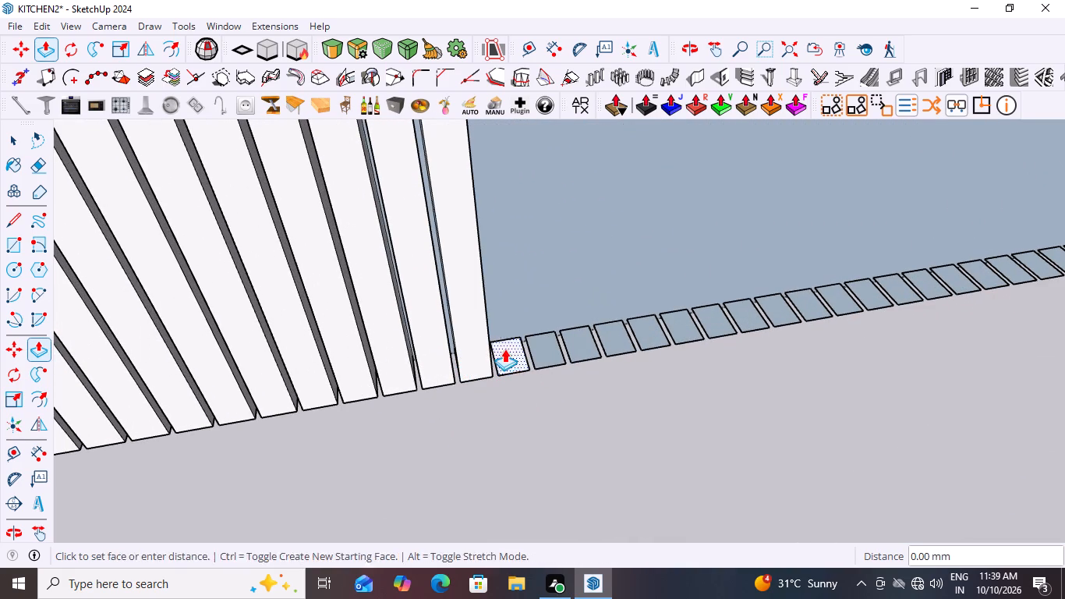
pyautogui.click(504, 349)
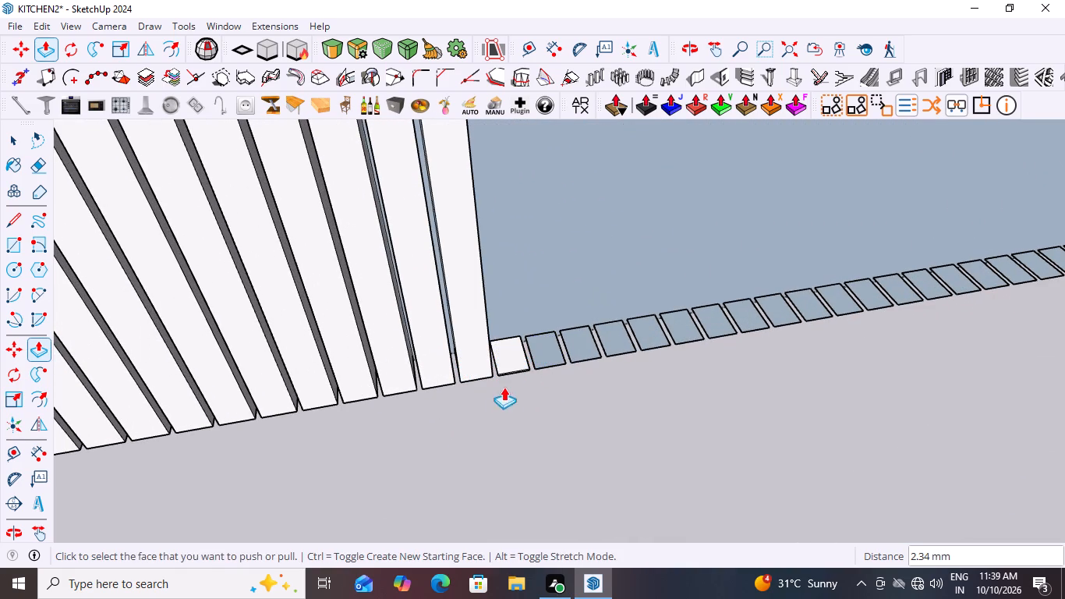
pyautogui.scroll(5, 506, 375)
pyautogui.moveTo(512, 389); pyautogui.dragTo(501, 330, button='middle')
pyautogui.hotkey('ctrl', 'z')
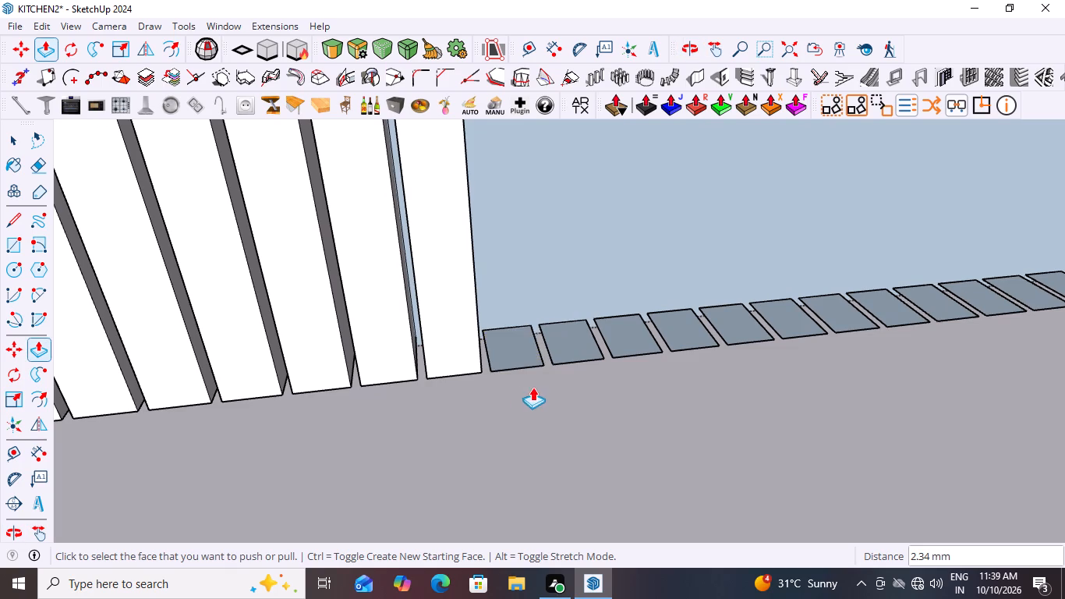
# Extrude the slat base beside the last full-height slat to the wall panel's top edge, about 692 mm.
pyautogui.click(516, 343)
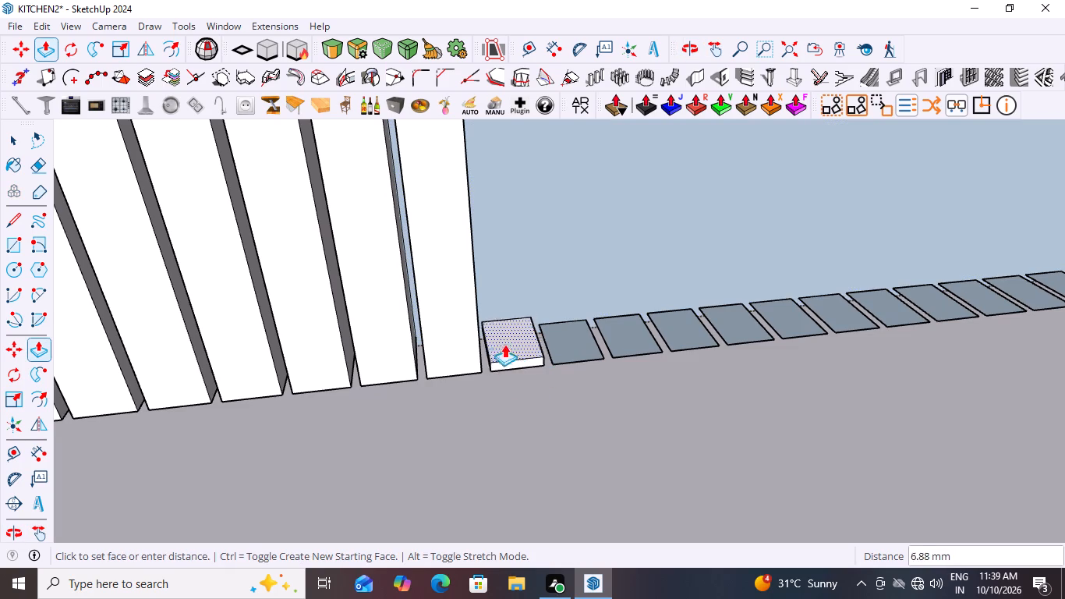
pyautogui.scroll(-20, 511, 360)
pyautogui.scroll(-3, 511, 360)
pyautogui.scroll(7, 544, 299)
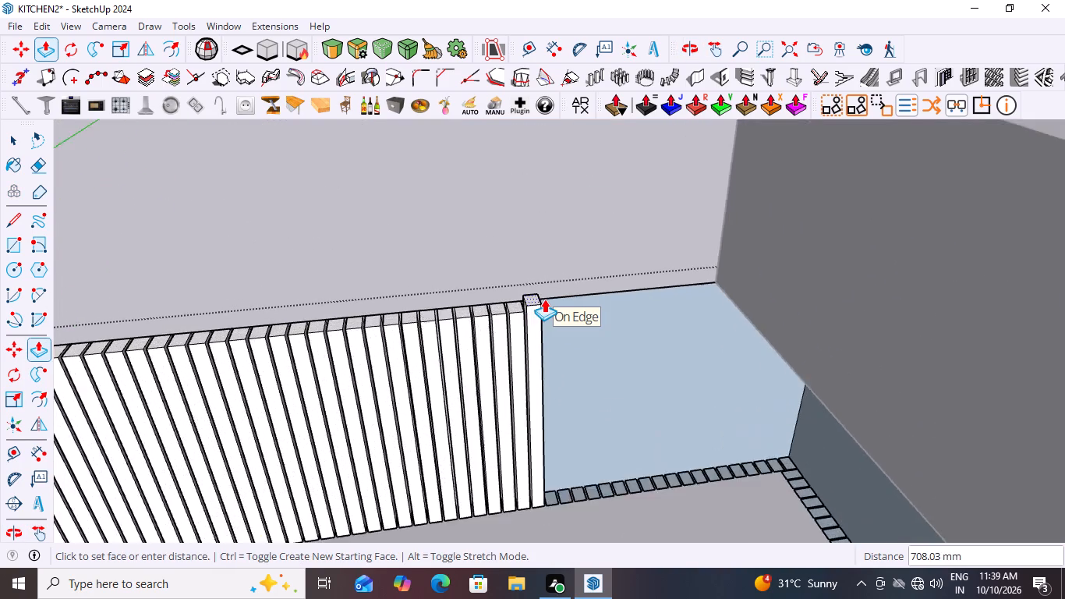
pyautogui.scroll(10, 544, 299)
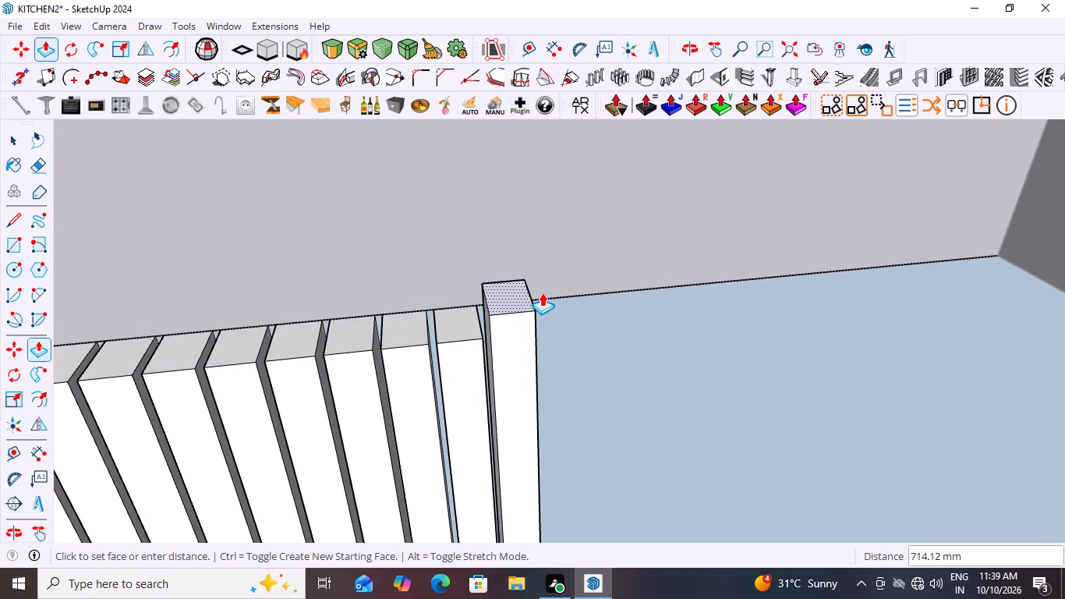
pyautogui.click(540, 297)
# Repeat the 692 mm extrusion on the next six slat bases along the wall.
pyautogui.scroll(-10, 478, 261)
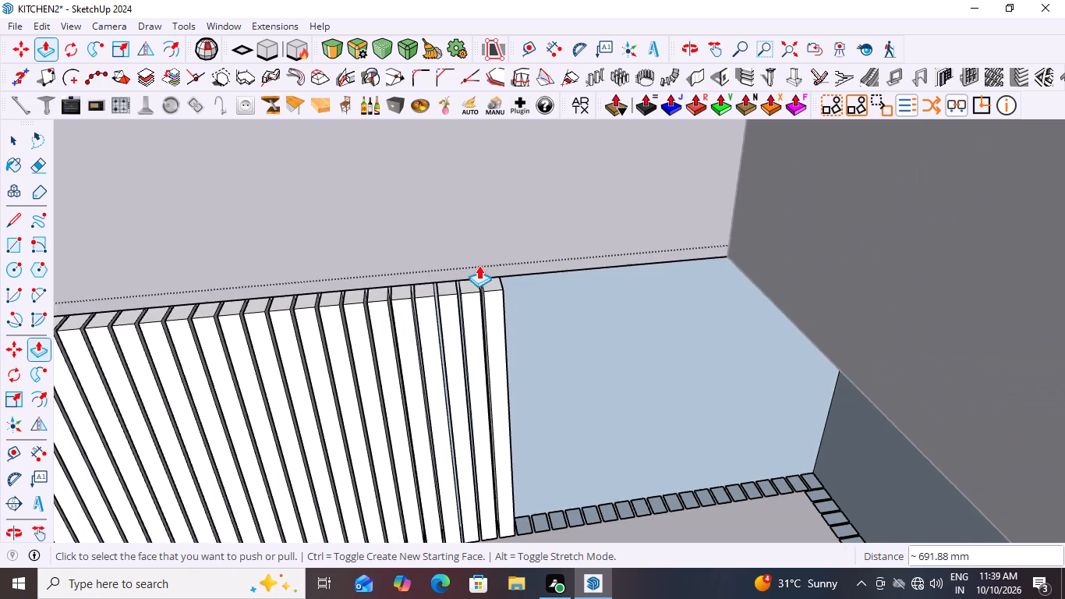
pyautogui.scroll(-15, 479, 265)
pyautogui.scroll(2, 465, 351)
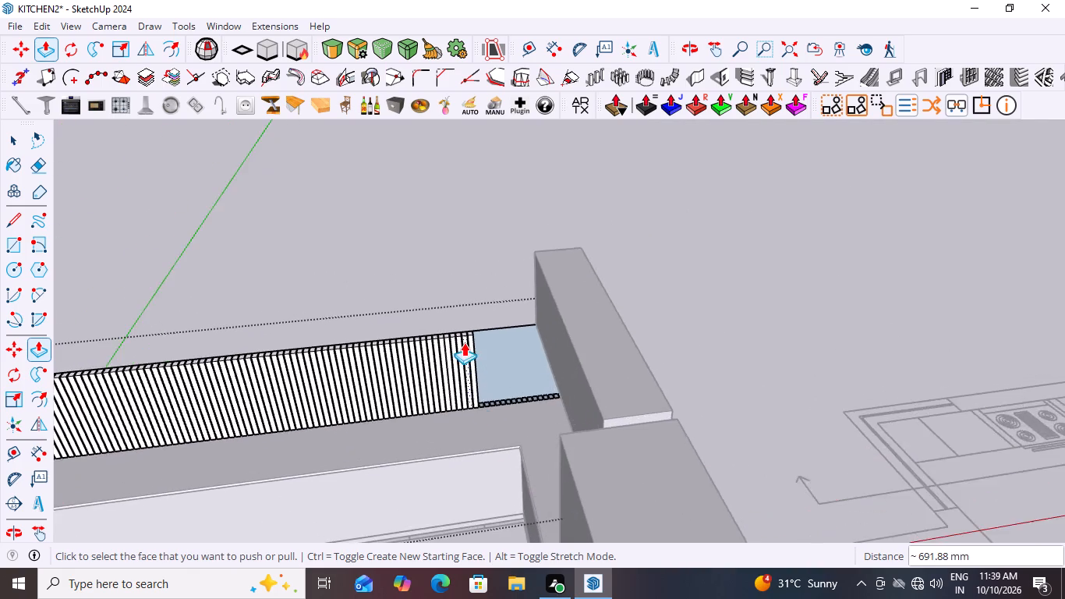
pyautogui.scroll(10, 480, 401)
pyautogui.moveTo(501, 433); pyautogui.dragTo(509, 494, button='middle')
pyautogui.scroll(6, 457, 399)
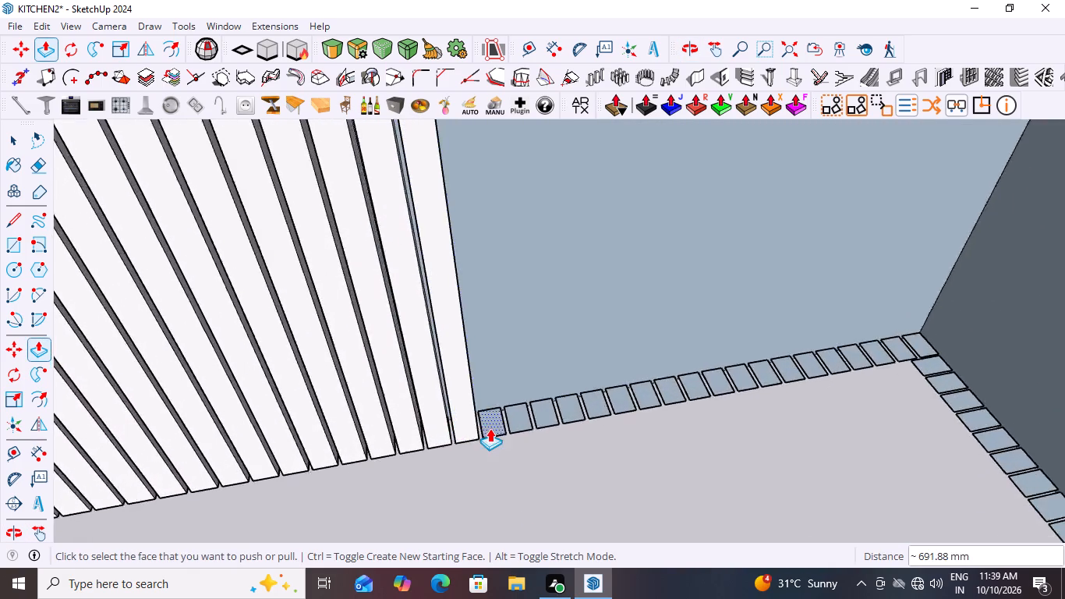
pyautogui.scroll(8, 490, 428)
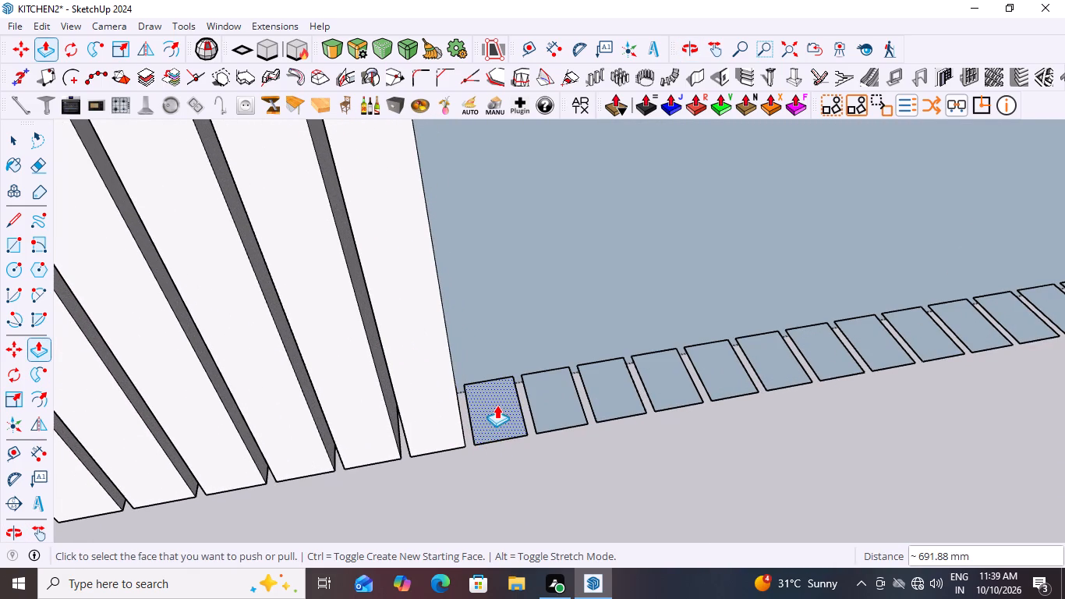
pyautogui.doubleClick(495, 405)
pyautogui.scroll(-11, 476, 417)
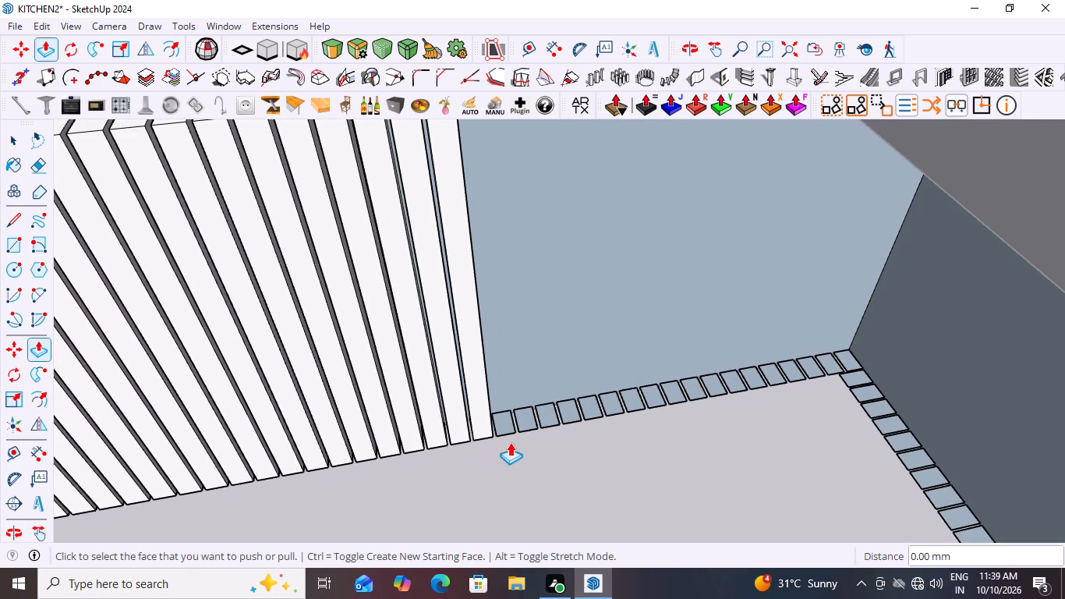
pyautogui.scroll(7, 510, 418)
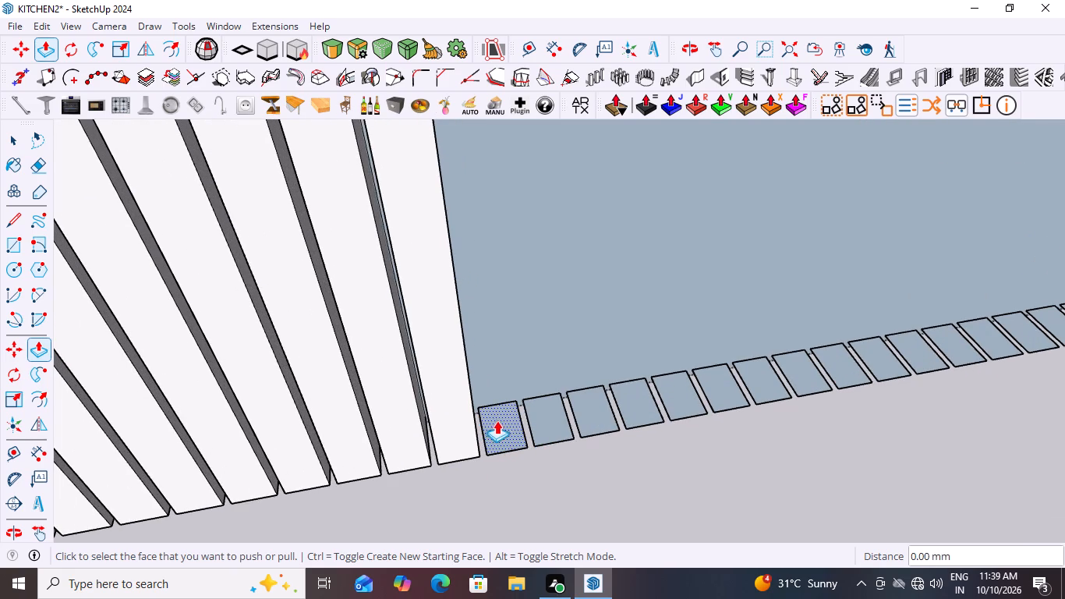
pyautogui.doubleClick(497, 419)
pyautogui.doubleClick(545, 415)
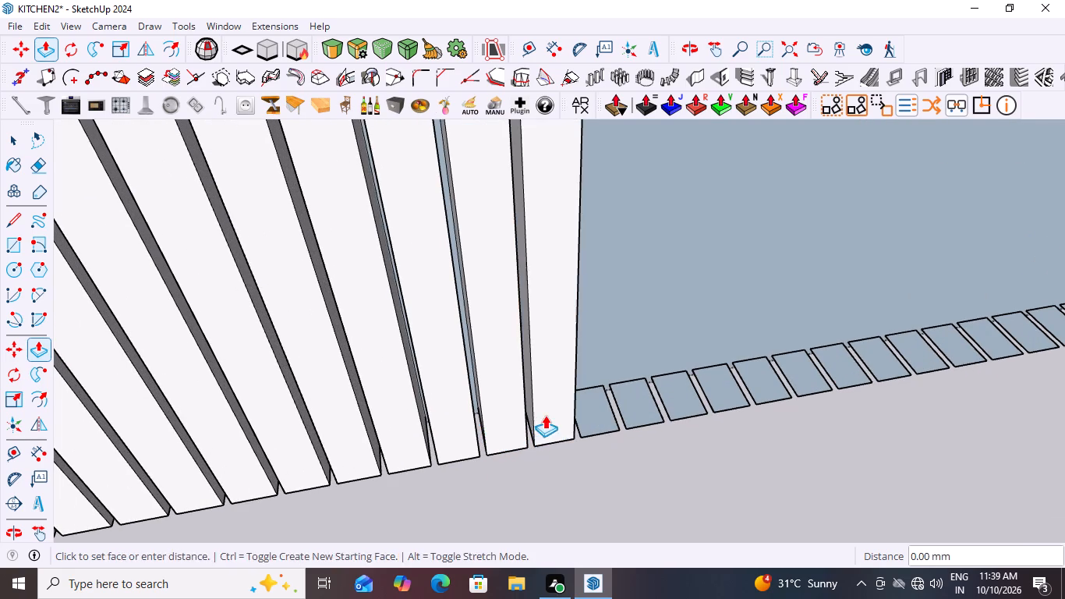
pyautogui.doubleClick(590, 404)
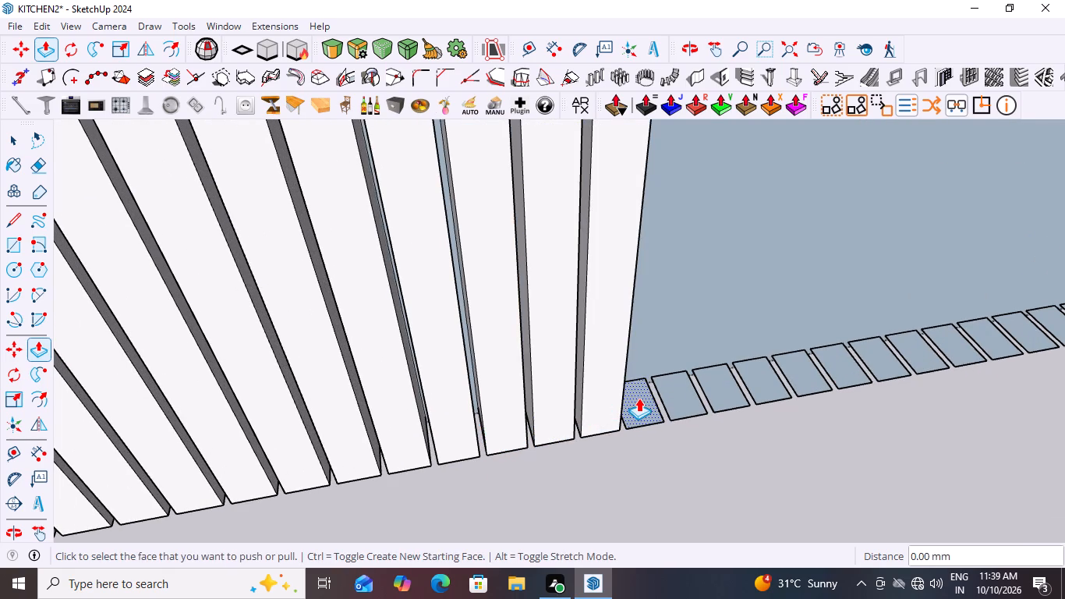
pyautogui.doubleClick(639, 398)
pyautogui.doubleClick(682, 392)
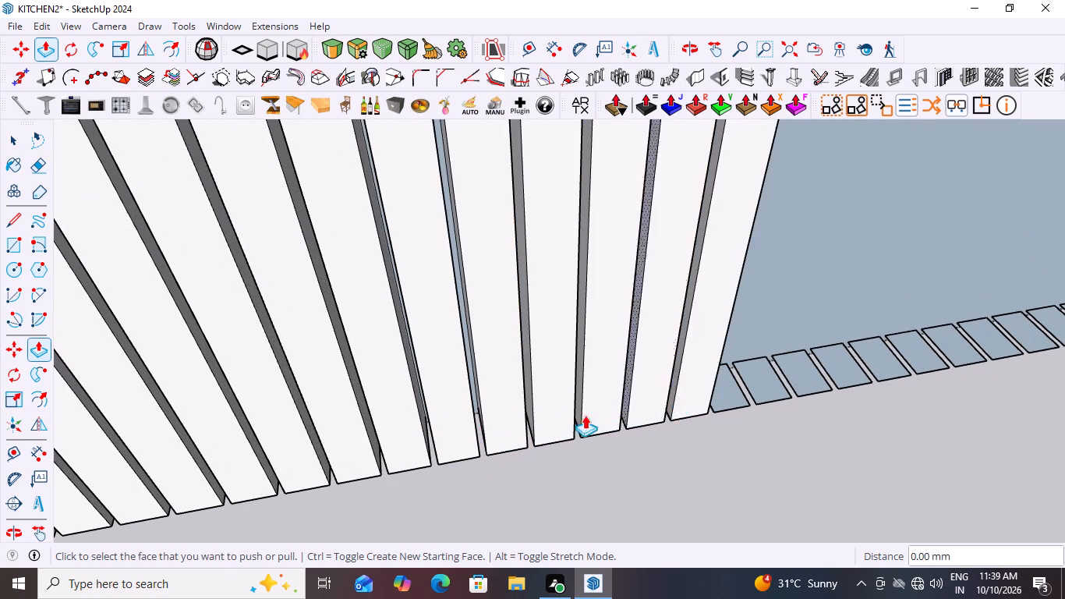
# Repeat the full-height extrusion on the following five slat bases toward the inside corner.
pyautogui.scroll(-11, 480, 412)
pyautogui.scroll(7, 592, 415)
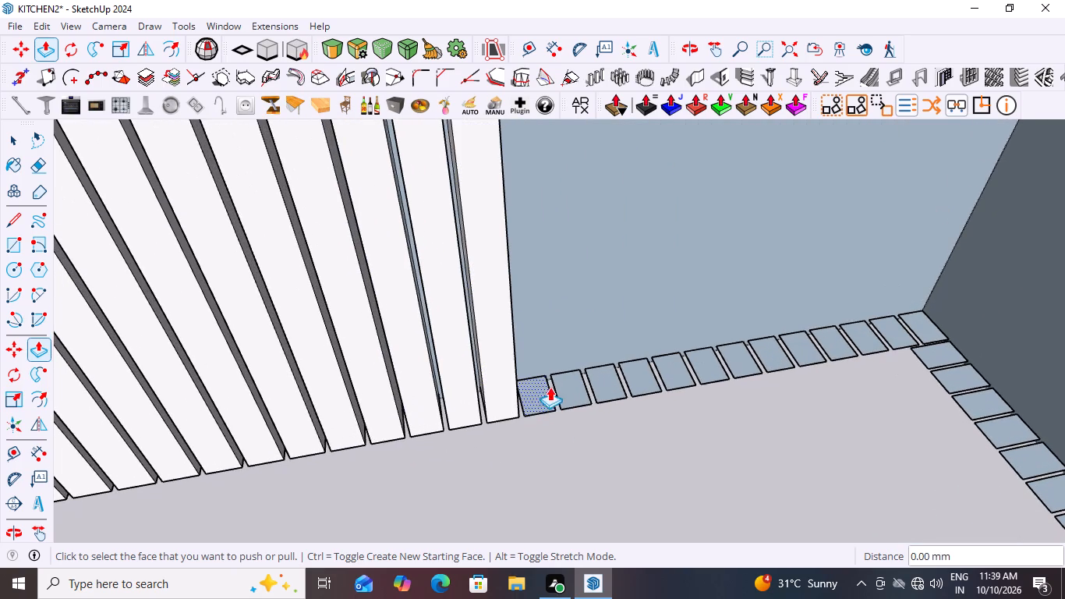
pyautogui.doubleClick(541, 389)
pyautogui.doubleClick(575, 381)
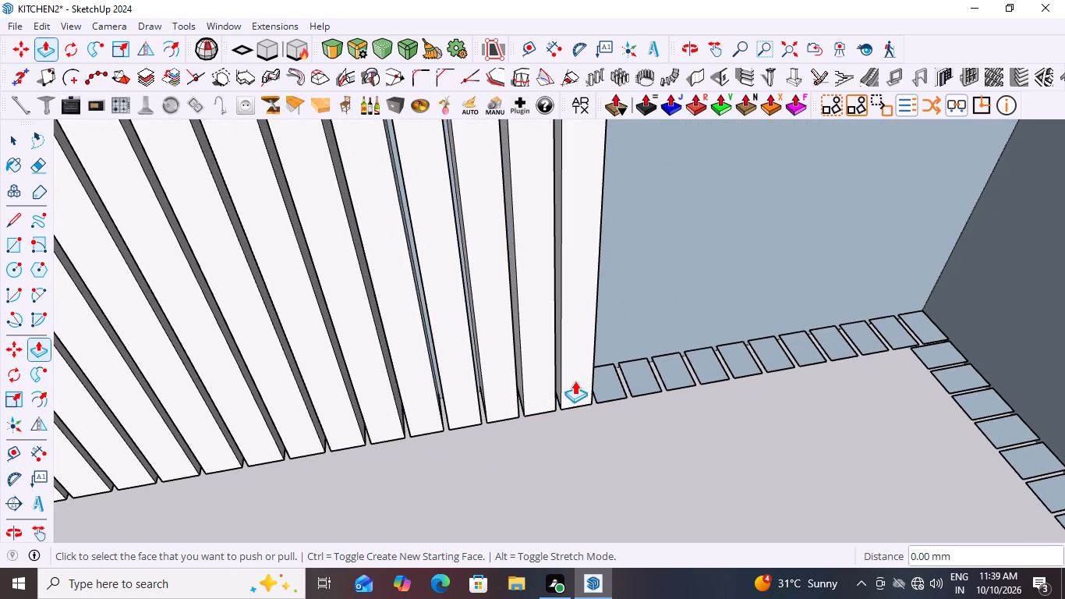
pyautogui.doubleClick(607, 377)
pyautogui.doubleClick(642, 372)
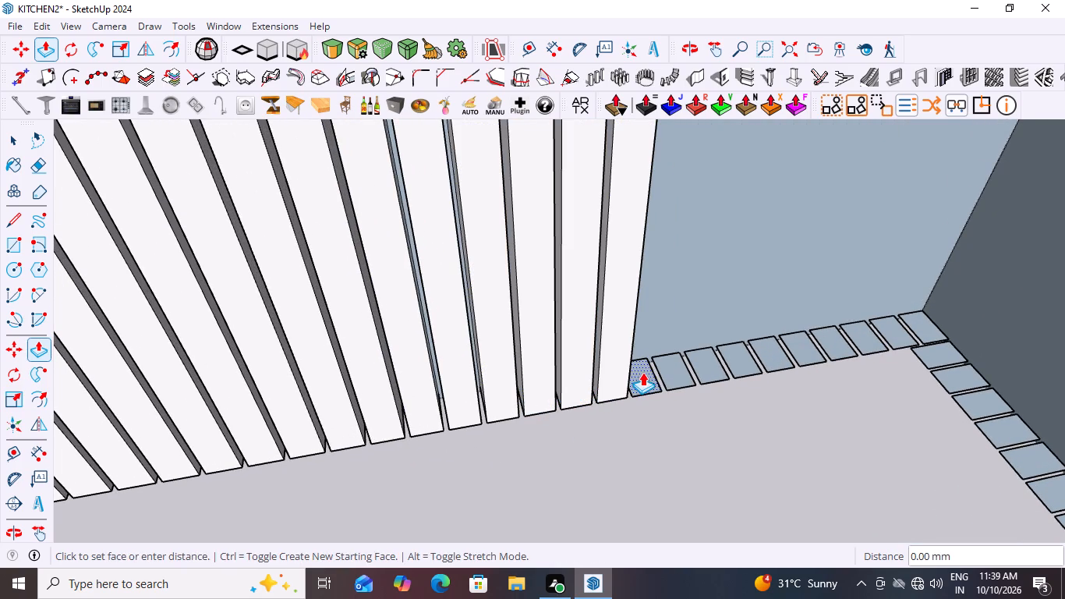
pyautogui.doubleClick(678, 365)
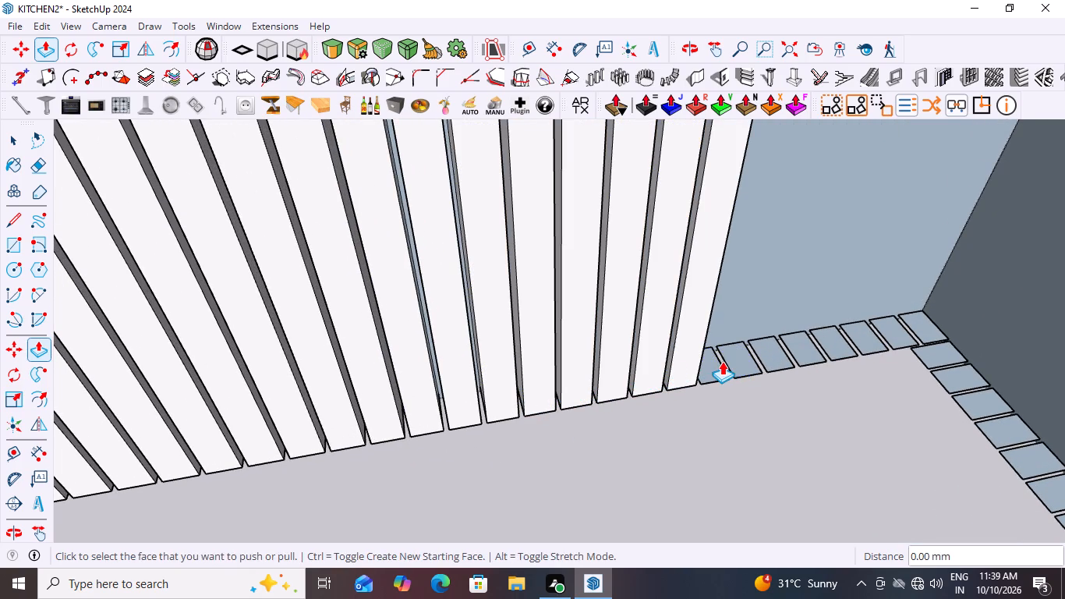
# Extrude the slat base beside the last full-height slat to the wall panel's top edge, about 692 mm.
pyautogui.doubleClick(719, 359)
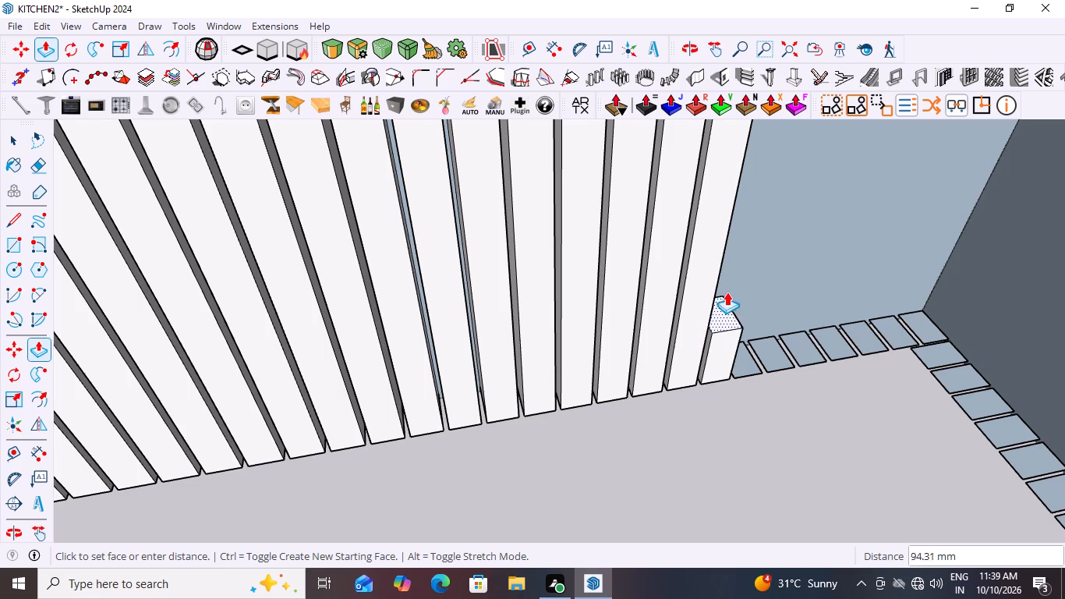
pyautogui.scroll(11, 680, 410)
pyautogui.scroll(2, 755, 237)
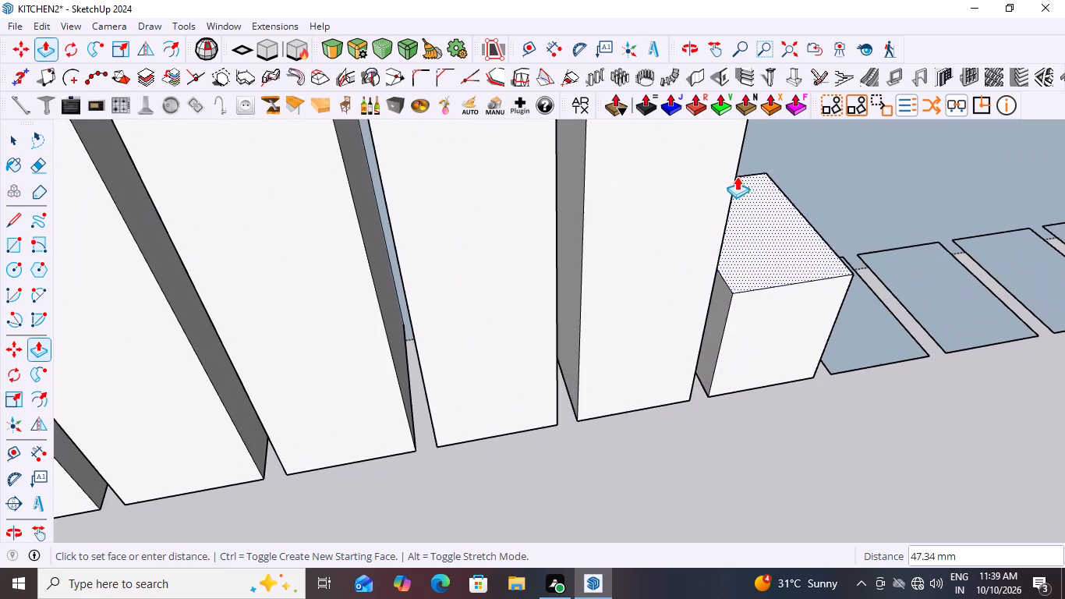
pyautogui.scroll(-2, 614, 249)
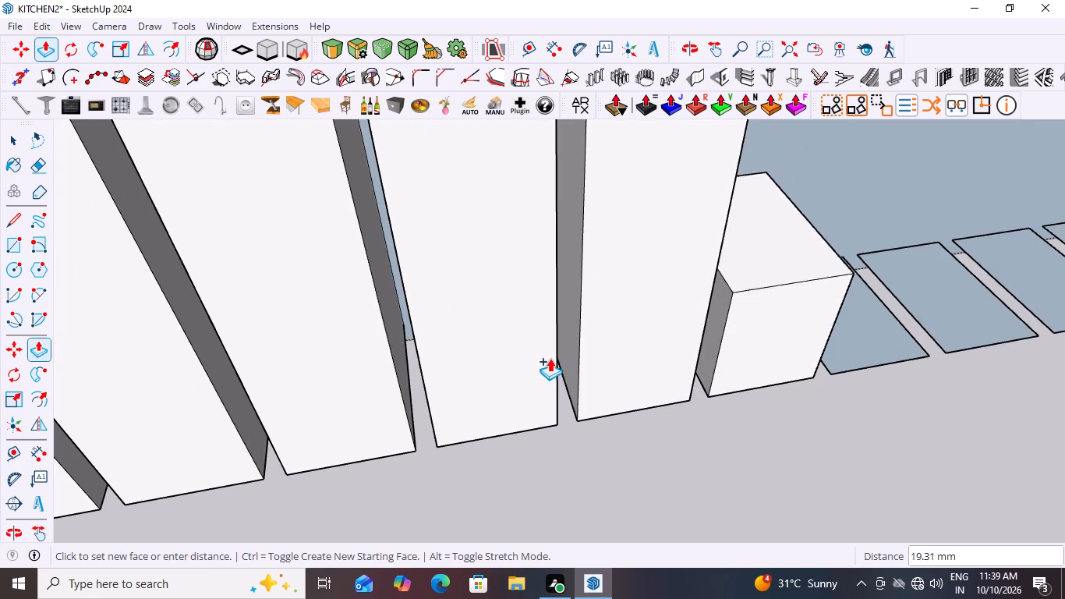
pyautogui.scroll(-20, 550, 358)
pyautogui.scroll(-2, 550, 358)
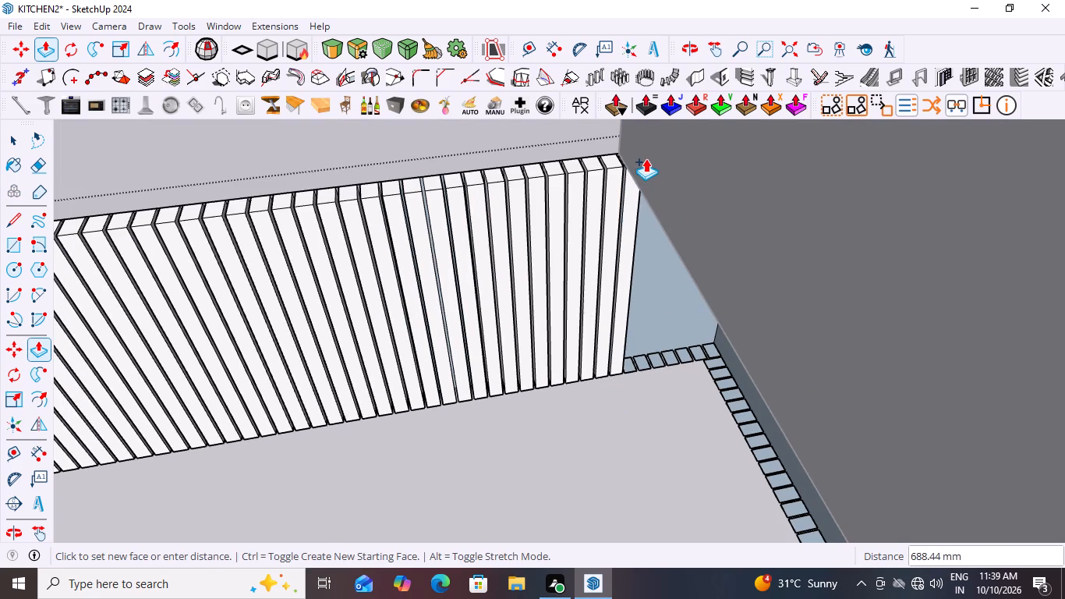
pyautogui.scroll(4, 646, 158)
pyautogui.moveTo(648, 244); pyautogui.dragTo(701, 87, button='middle')
pyautogui.scroll(1, 653, 239)
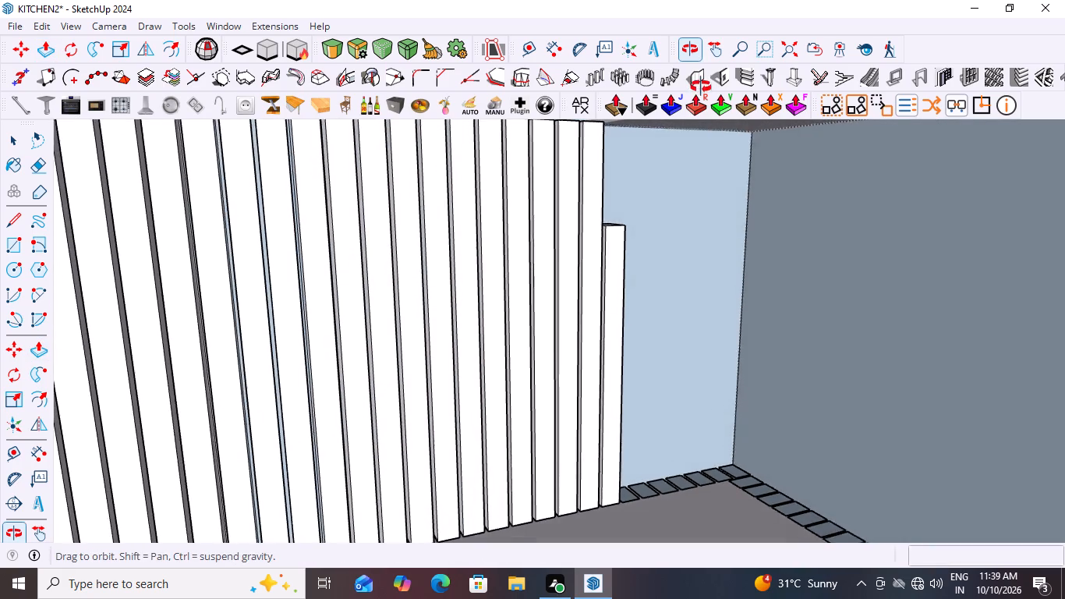
pyautogui.moveTo(701, 87); pyautogui.dragTo(701, 84, button='middle')
pyautogui.scroll(3, 646, 130)
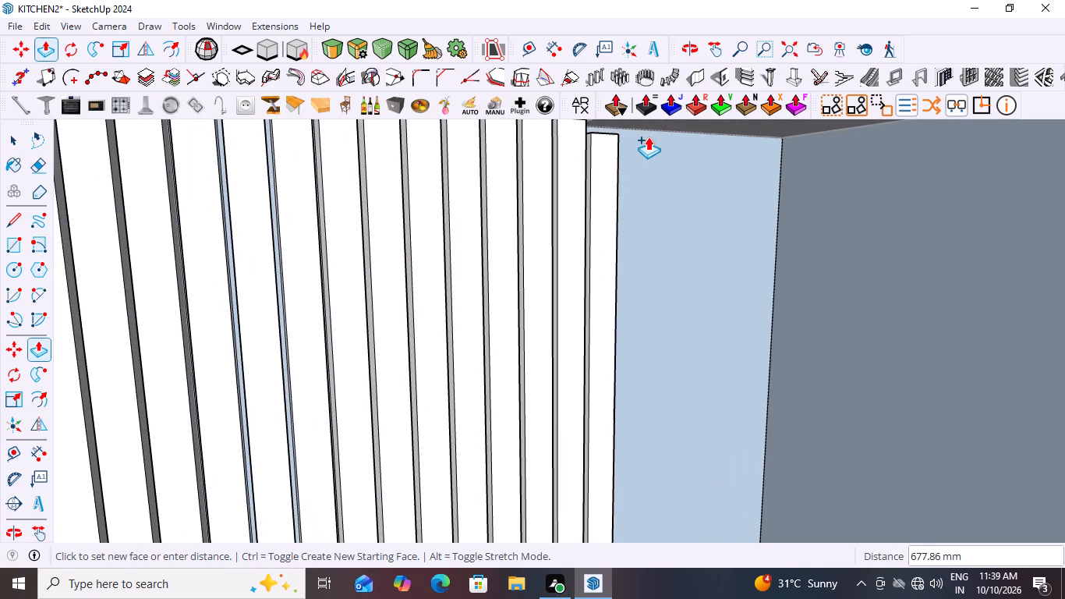
pyautogui.click(650, 128)
# Repeat the 692 mm extrusion on the next two slat bases toward the inside corner.
pyautogui.scroll(-8, 515, 169)
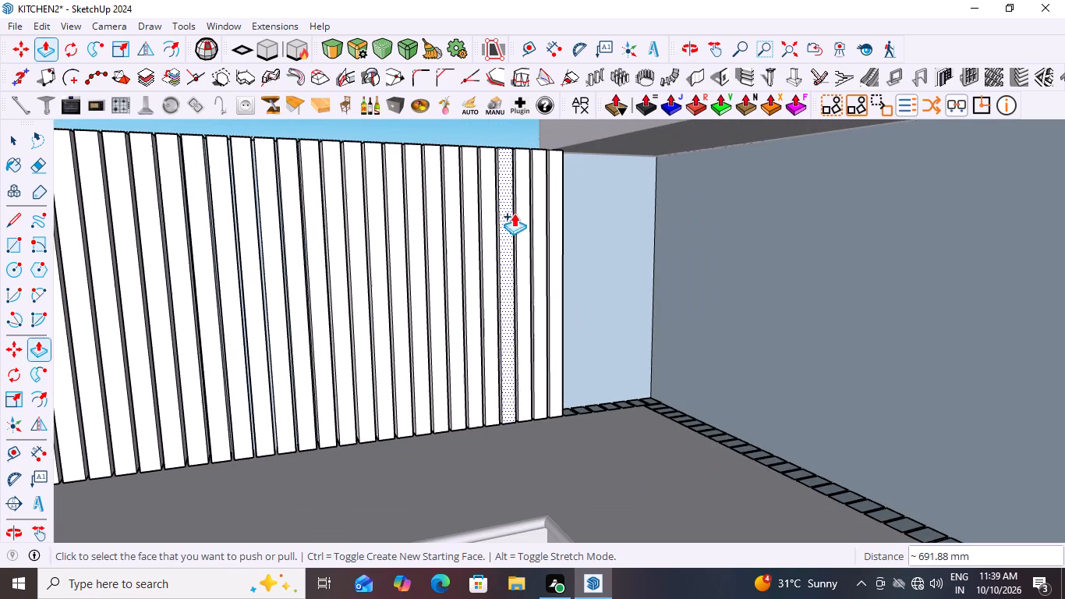
pyautogui.scroll(2, 582, 431)
pyautogui.moveTo(585, 424); pyautogui.dragTo(514, 490, button='middle')
pyautogui.scroll(6, 526, 452)
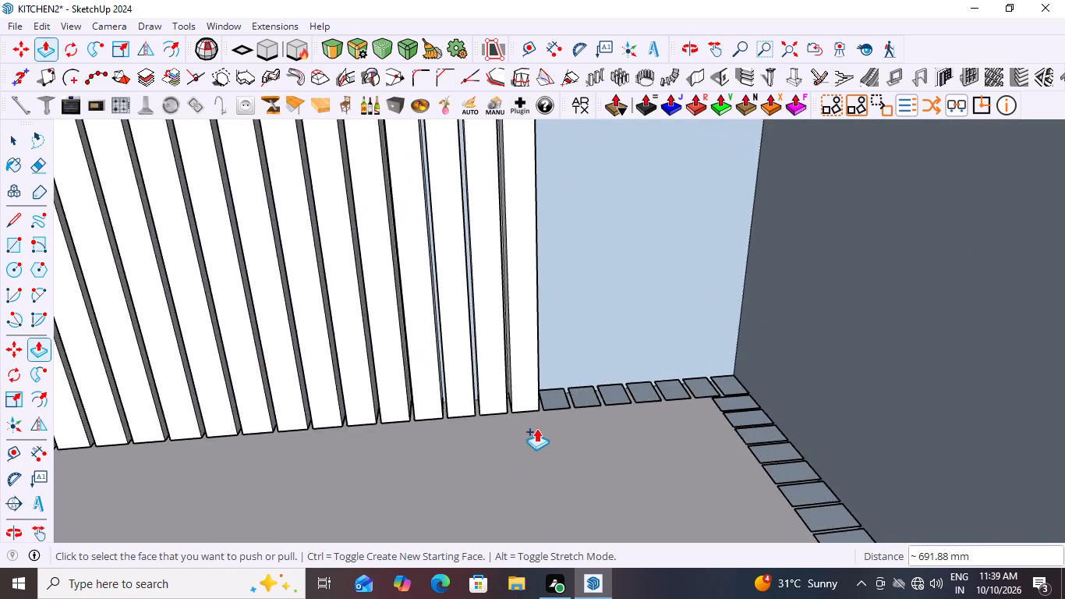
pyautogui.scroll(9, 536, 428)
pyautogui.doubleClick(586, 360)
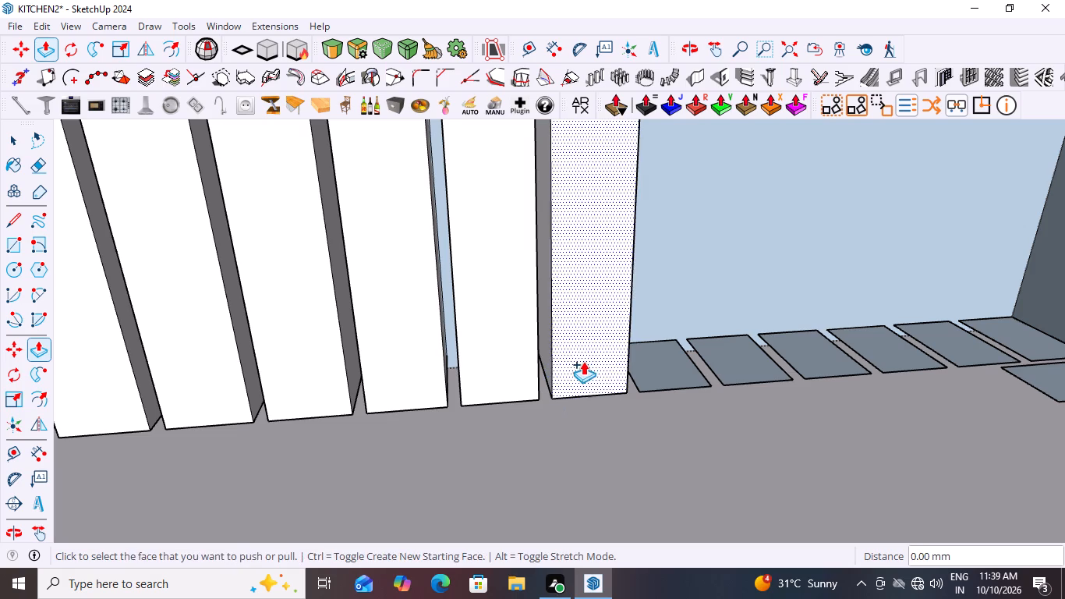
pyautogui.doubleClick(662, 360)
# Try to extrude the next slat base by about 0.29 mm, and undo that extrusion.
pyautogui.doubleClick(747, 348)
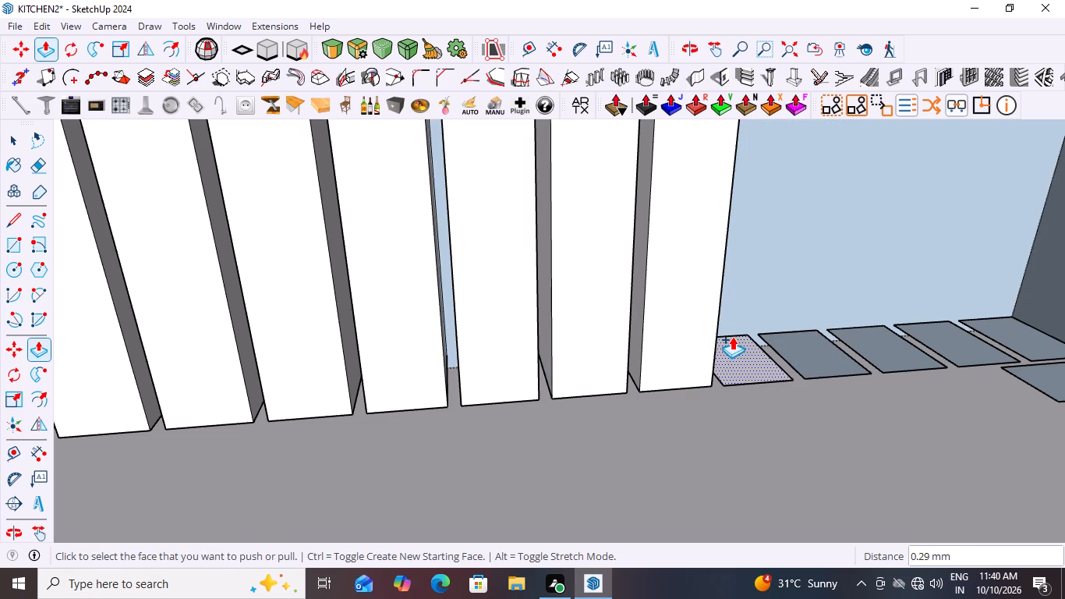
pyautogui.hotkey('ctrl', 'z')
# Extrude the slat base beside the last full-height slat up to the wall panel's top edge, about 692 mm.
pyautogui.click(741, 355)
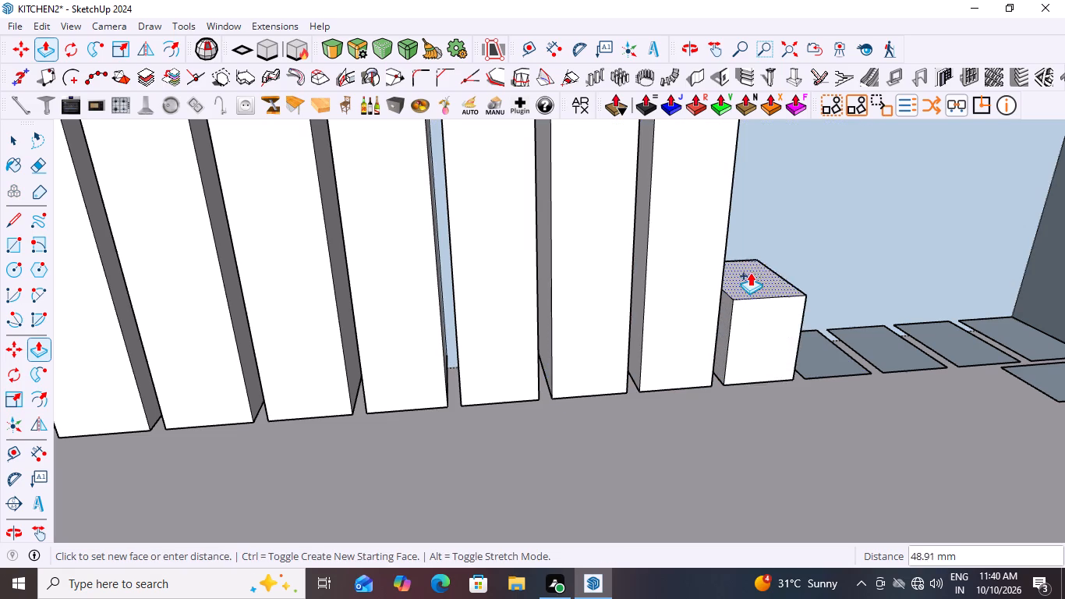
pyautogui.scroll(-20, 743, 299)
pyautogui.scroll(-6, 743, 299)
pyautogui.moveTo(785, 309); pyautogui.dragTo(786, 264, button='middle')
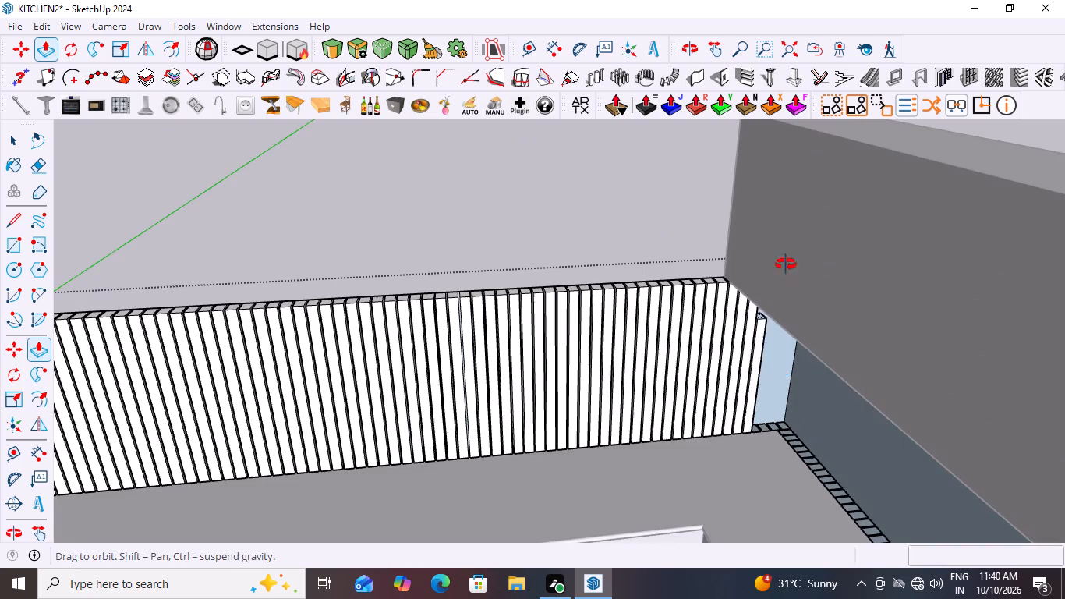
pyautogui.moveTo(786, 264); pyautogui.dragTo(787, 112, button='middle')
pyautogui.scroll(4, 773, 262)
pyautogui.moveTo(777, 263); pyautogui.dragTo(781, 335, button='middle')
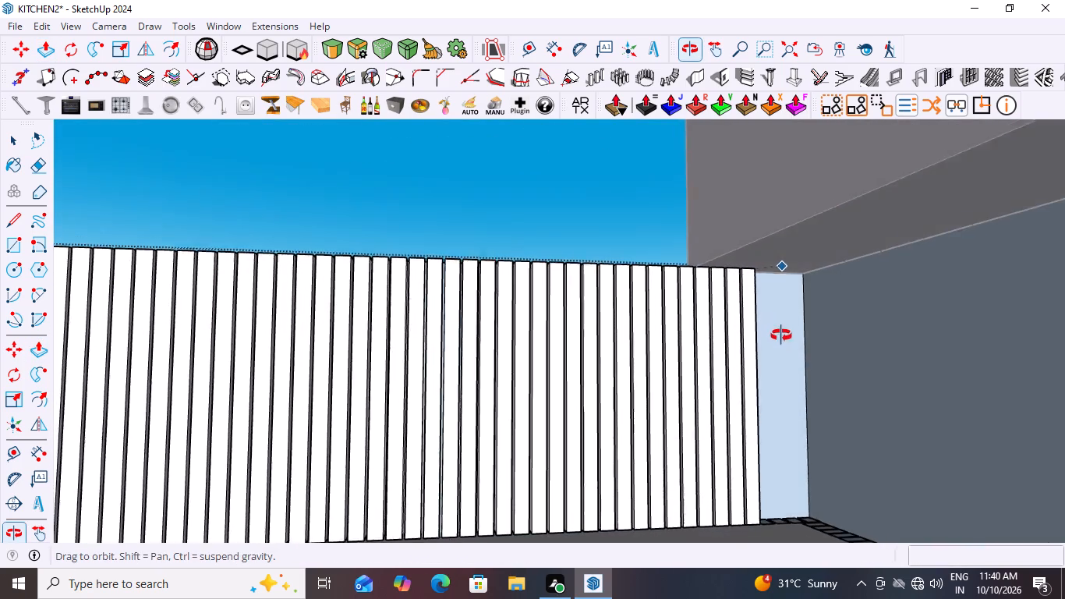
pyautogui.moveTo(781, 335); pyautogui.dragTo(781, 354, button='middle')
pyautogui.scroll(13, 773, 263)
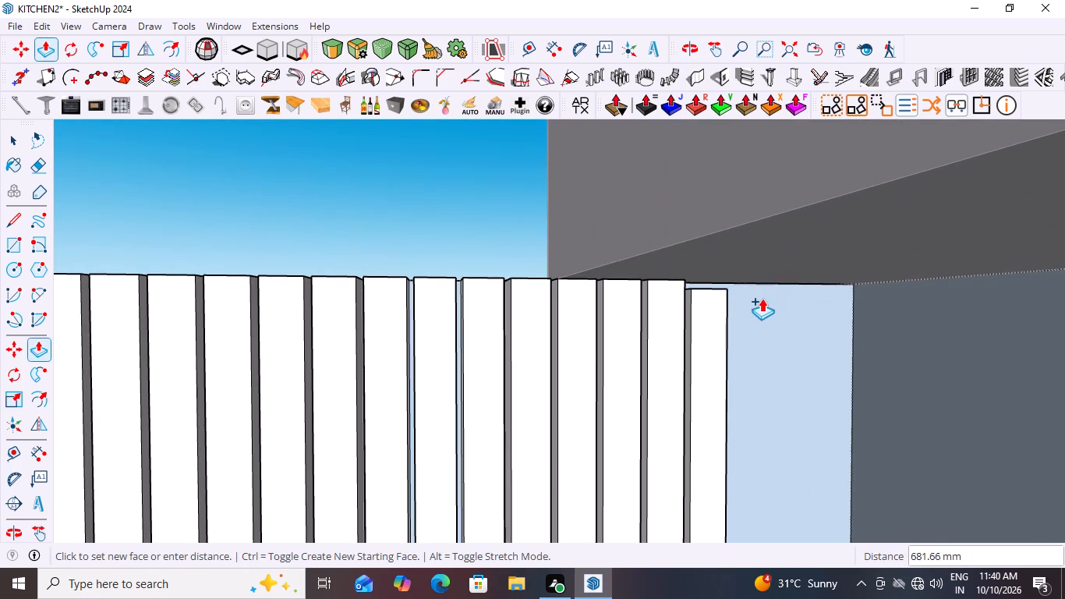
pyautogui.click(762, 282)
# Repeat the 692 mm extrusion on the last four slat bases of this wall, up to the inside corner.
pyautogui.scroll(-6, 549, 269)
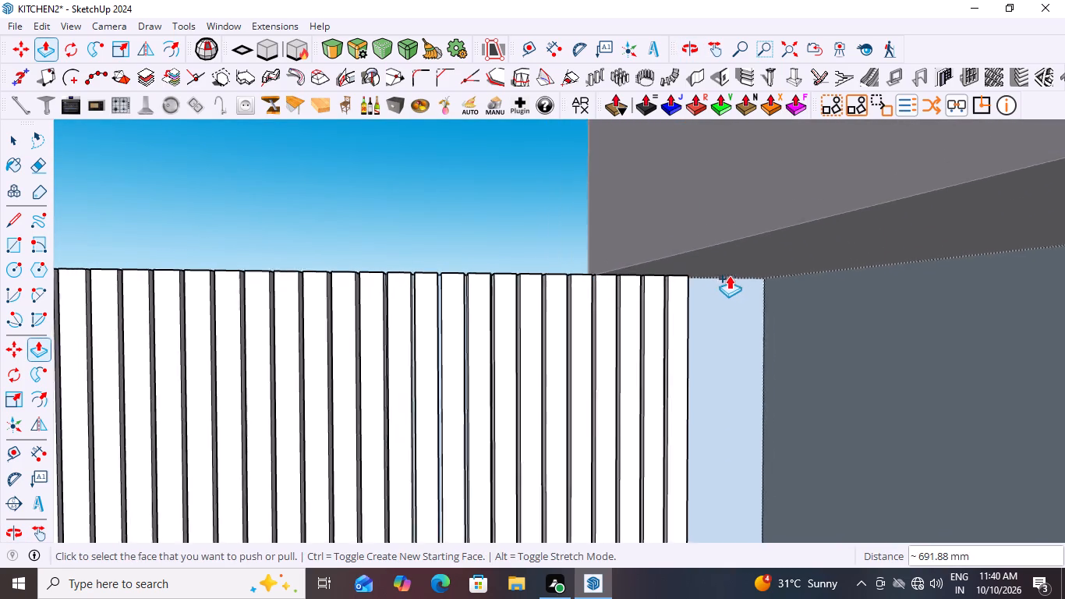
pyautogui.scroll(-15, 729, 275)
pyautogui.moveTo(647, 395); pyautogui.dragTo(726, 496, button='middle')
pyautogui.moveTo(771, 485); pyautogui.dragTo(788, 482, button='middle')
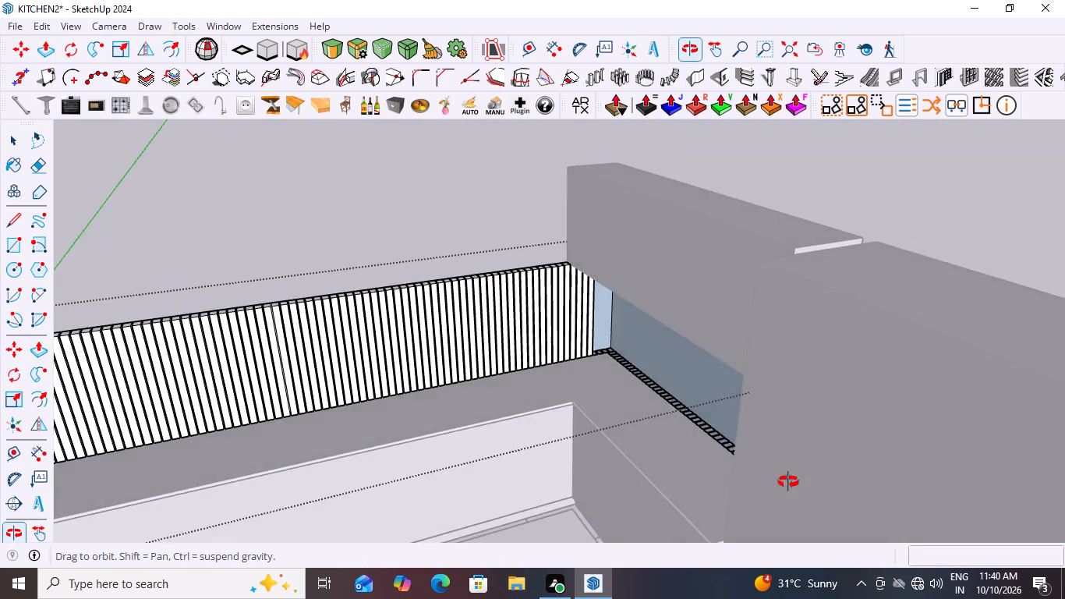
pyautogui.moveTo(788, 482); pyautogui.dragTo(837, 433, button='middle')
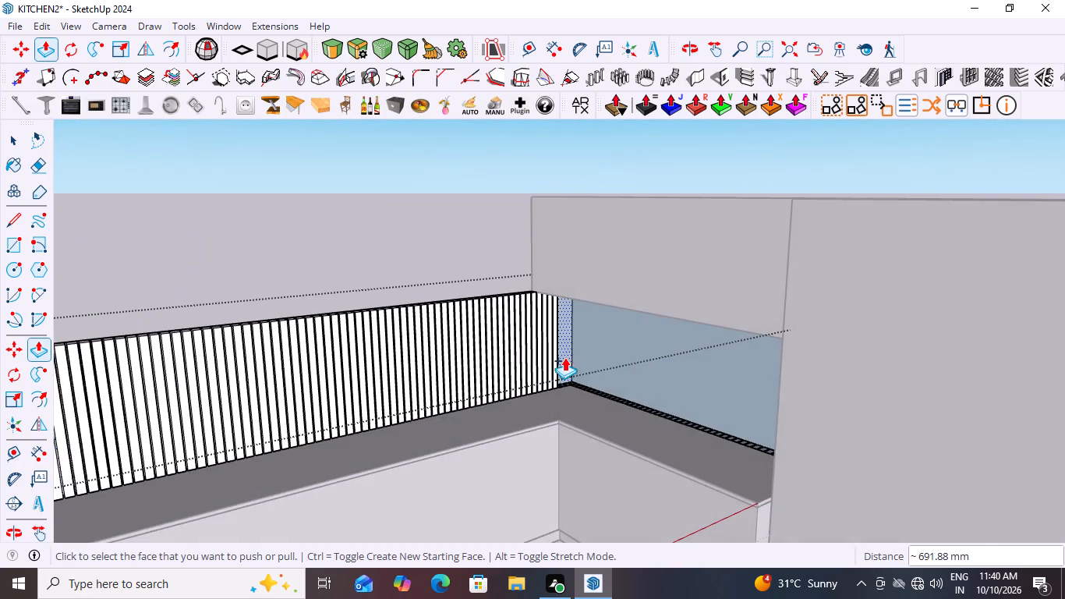
pyautogui.scroll(10, 564, 357)
pyautogui.moveTo(596, 381); pyautogui.dragTo(593, 475, button='middle')
pyautogui.scroll(3, 531, 411)
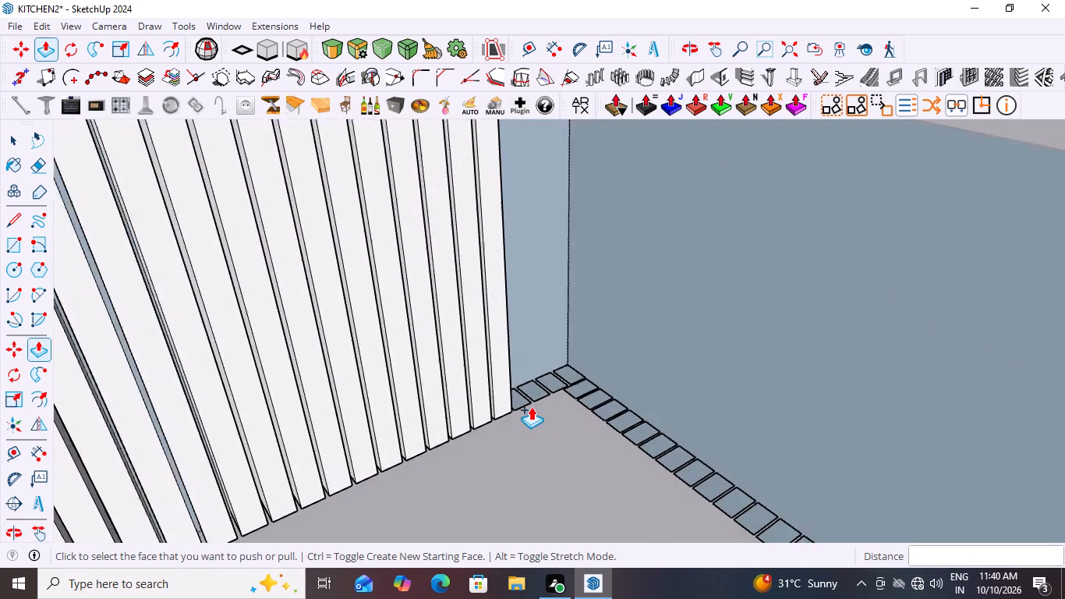
pyautogui.scroll(5, 531, 406)
pyautogui.moveTo(596, 407); pyautogui.dragTo(537, 419, button='middle')
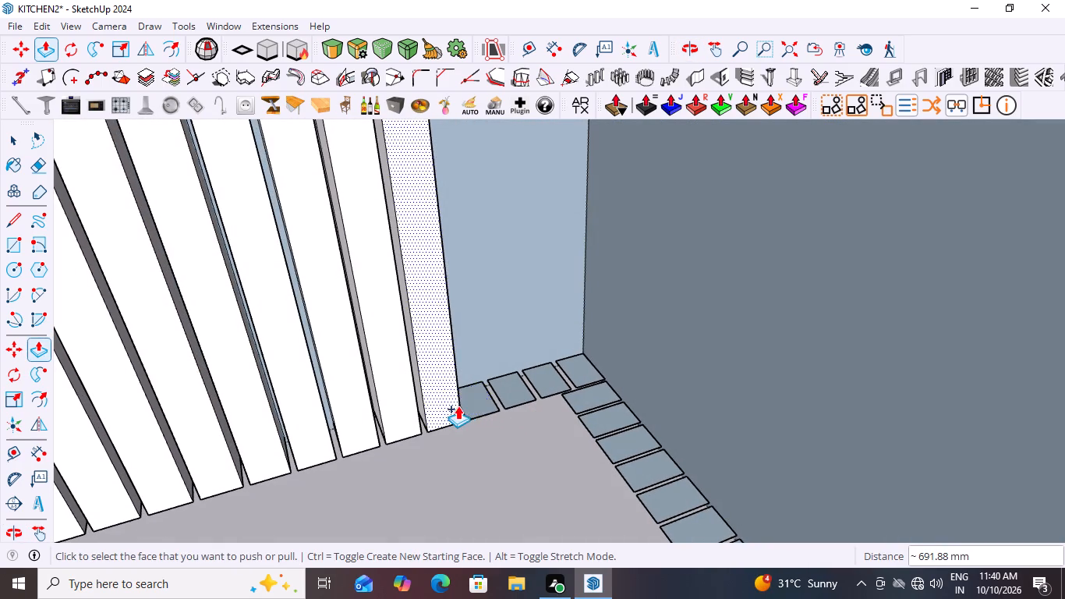
pyautogui.doubleClick(481, 392)
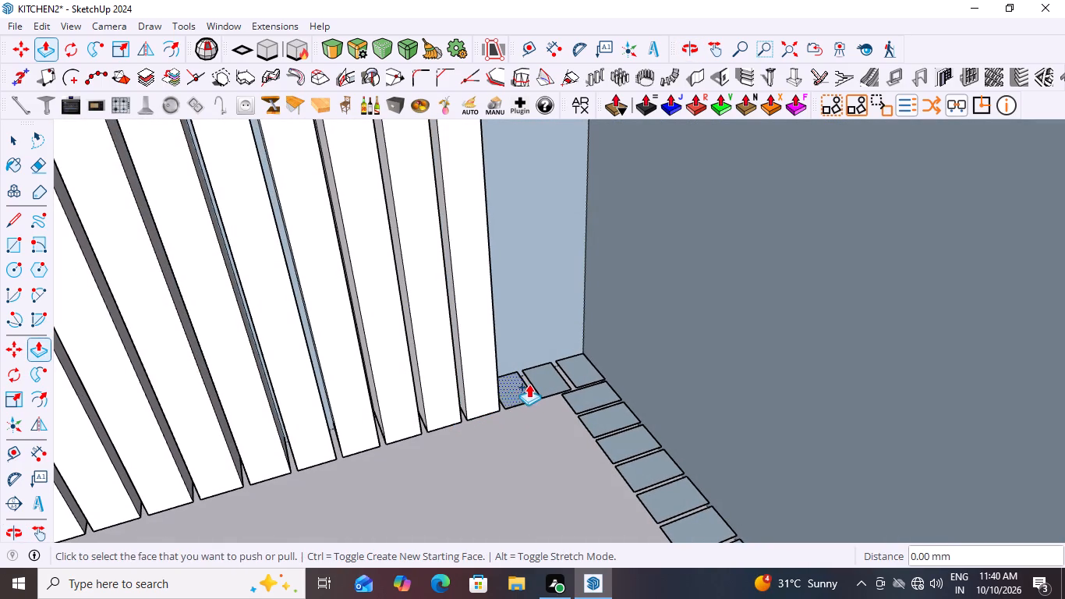
pyautogui.doubleClick(518, 383)
pyautogui.doubleClick(550, 374)
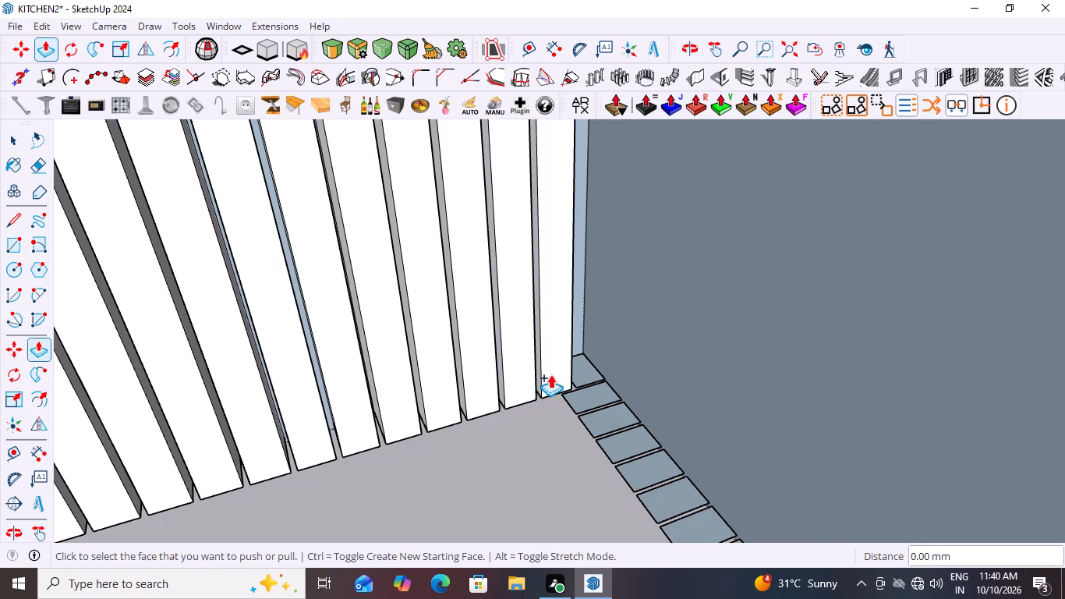
pyautogui.doubleClick(578, 365)
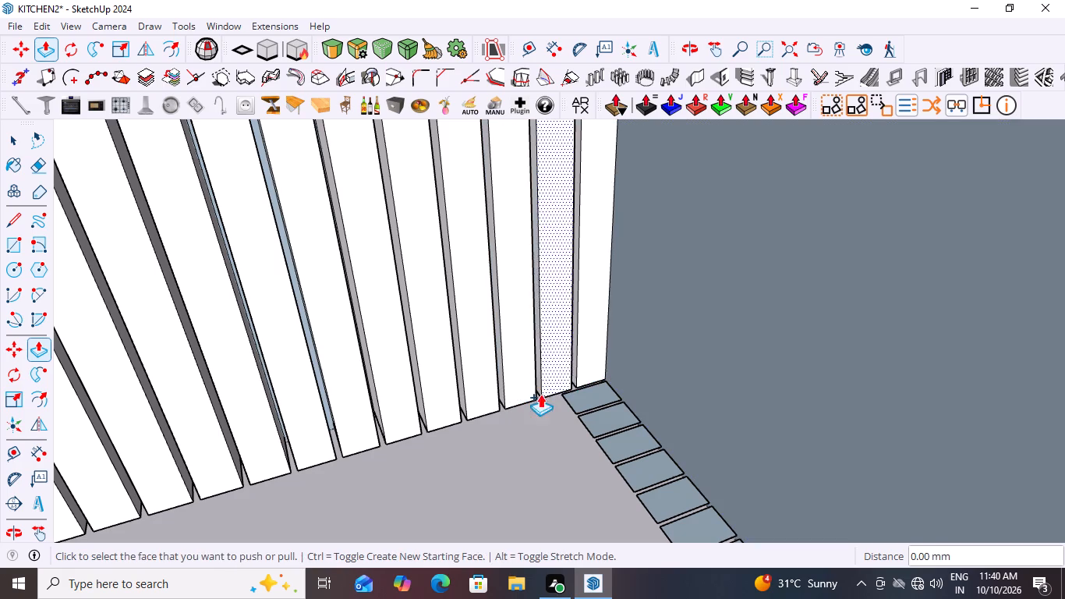
# Repeat the full-height extrusion on the adjoining wall's first slat base, next to the inside corner.
pyautogui.scroll(-8, 495, 423)
pyautogui.moveTo(497, 463); pyautogui.dragTo(798, 443, button='middle')
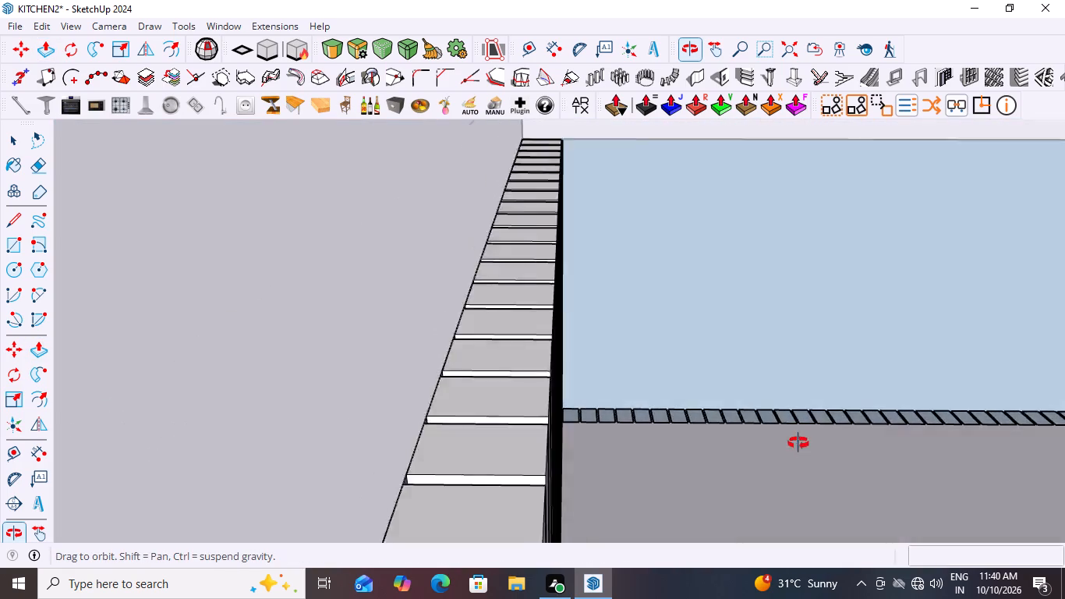
pyautogui.moveTo(798, 443); pyautogui.dragTo(784, 481, button='middle')
pyautogui.scroll(8, 570, 426)
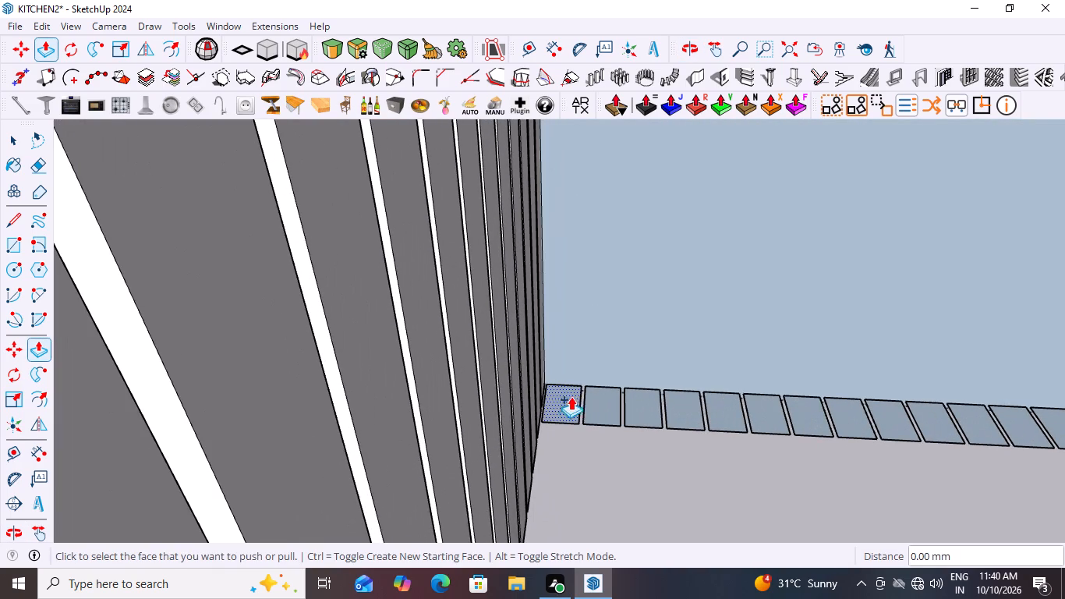
pyautogui.doubleClick(561, 395)
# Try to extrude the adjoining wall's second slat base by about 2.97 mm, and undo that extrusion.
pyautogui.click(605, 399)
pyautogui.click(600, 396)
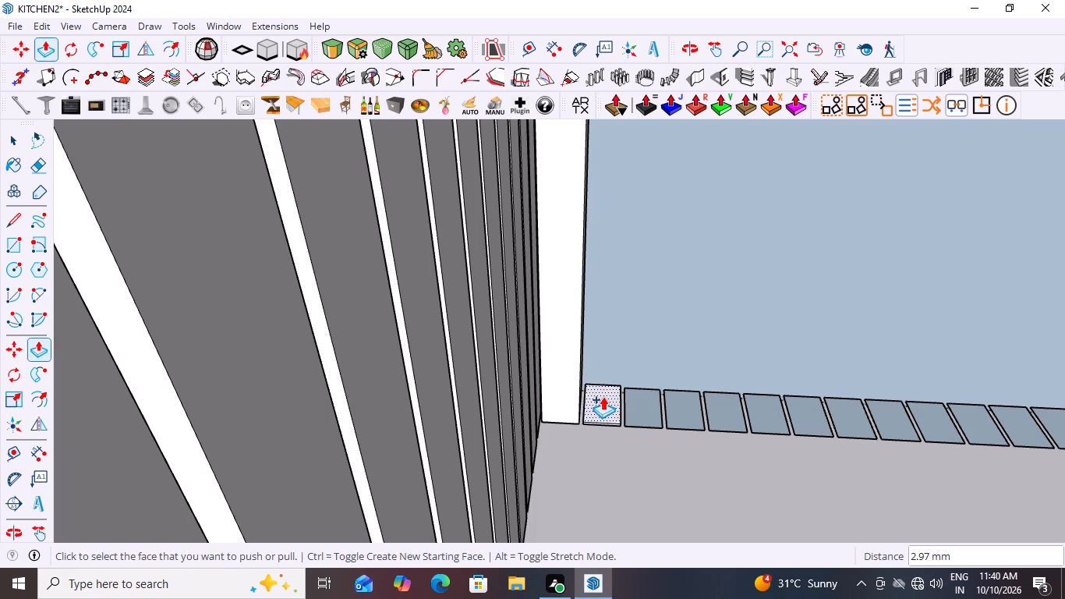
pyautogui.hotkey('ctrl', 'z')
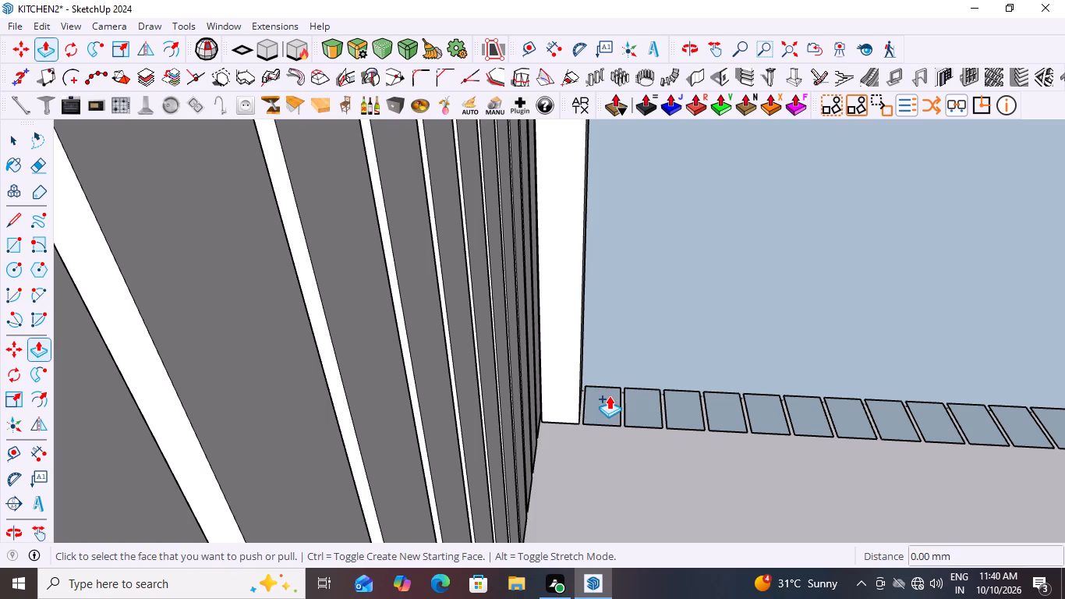
# Extrude the adjoining wall's second slat base to the top edge of the neighbouring full-height slat, about 692 mm.
pyautogui.click(609, 395)
pyautogui.scroll(-14, 607, 339)
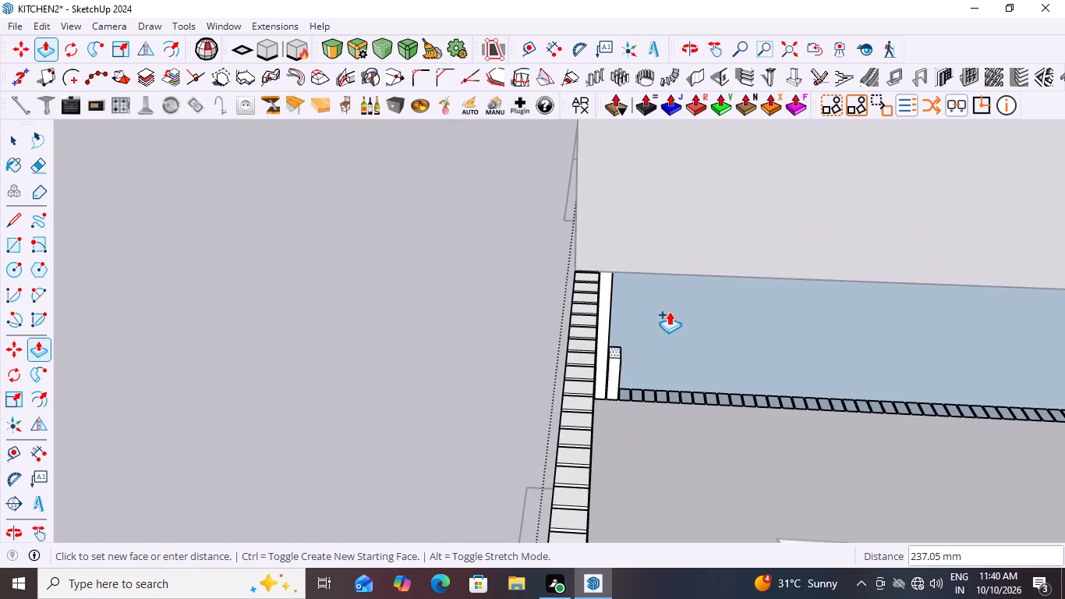
pyautogui.moveTo(671, 281); pyautogui.dragTo(628, 121, button='middle')
pyautogui.scroll(4, 619, 156)
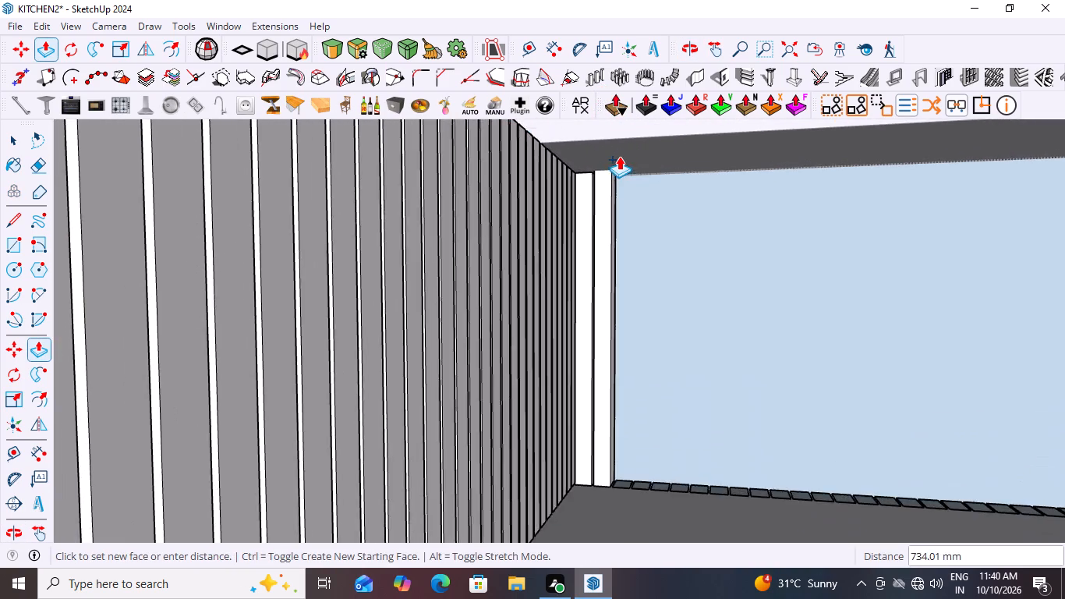
pyautogui.scroll(9, 607, 185)
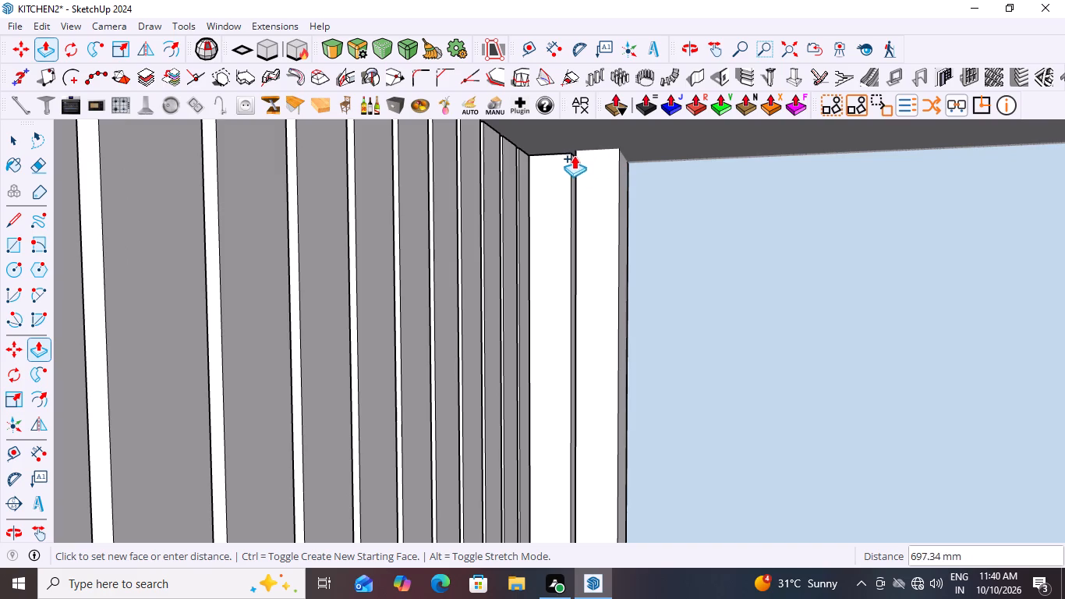
pyautogui.click(565, 155)
# Repeat the 692 mm extrusion on the next three slat bases along the adjoining wall.
pyautogui.scroll(-14, 541, 225)
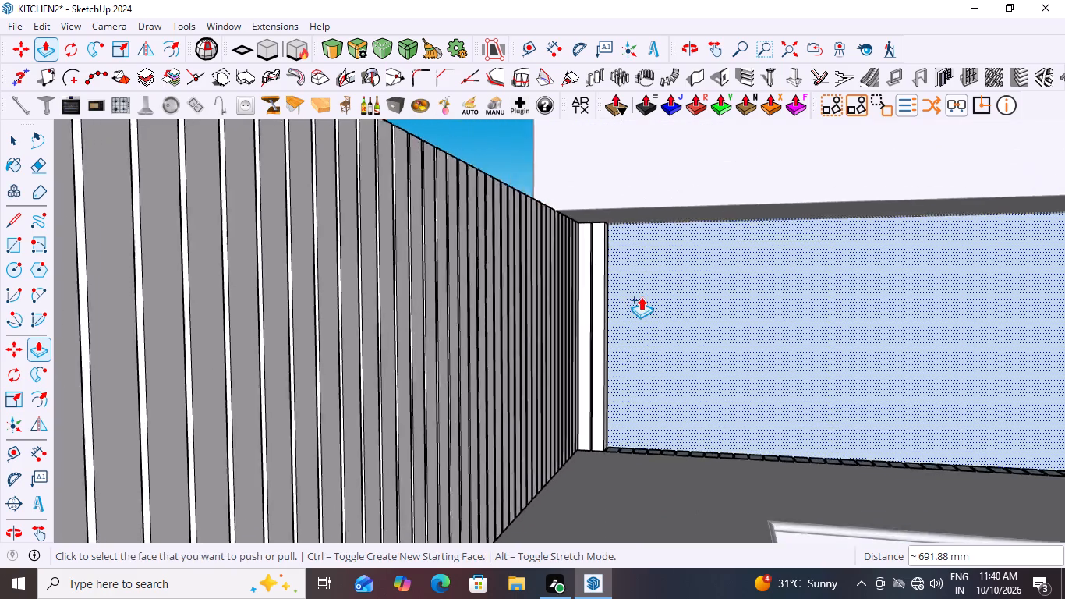
pyautogui.scroll(-3, 641, 296)
pyautogui.moveTo(592, 384); pyautogui.dragTo(621, 516, button='middle')
pyautogui.scroll(-1, 626, 513)
pyautogui.scroll(4, 675, 364)
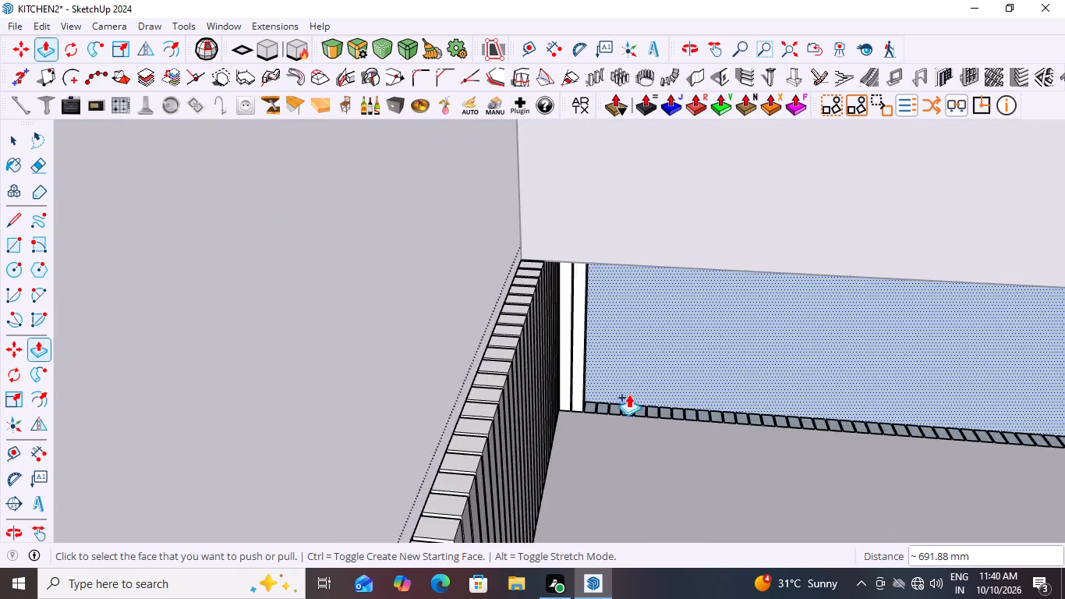
pyautogui.scroll(10, 600, 406)
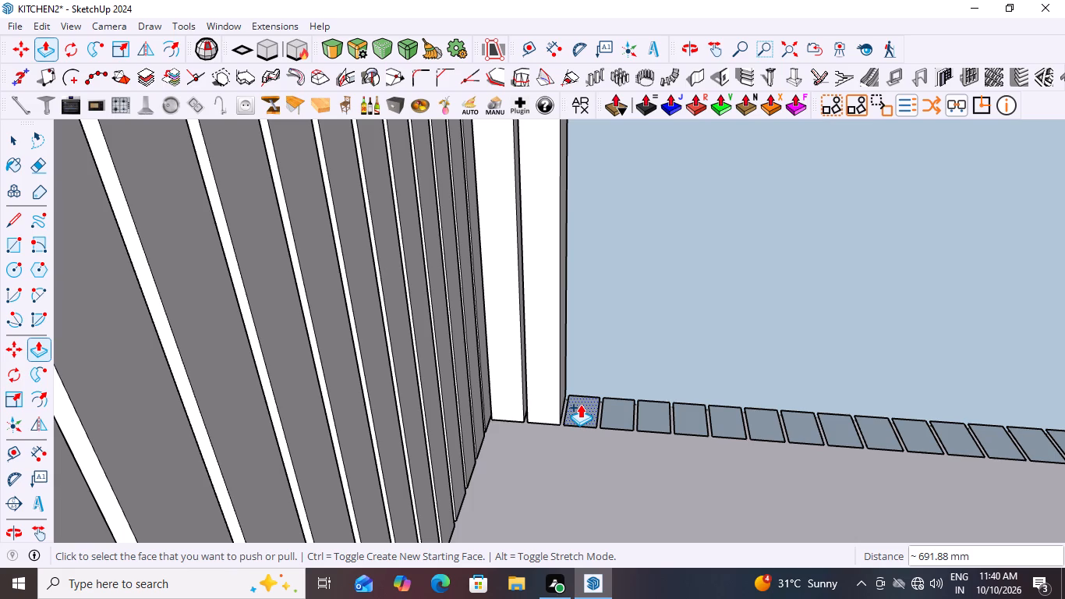
pyautogui.doubleClick(580, 404)
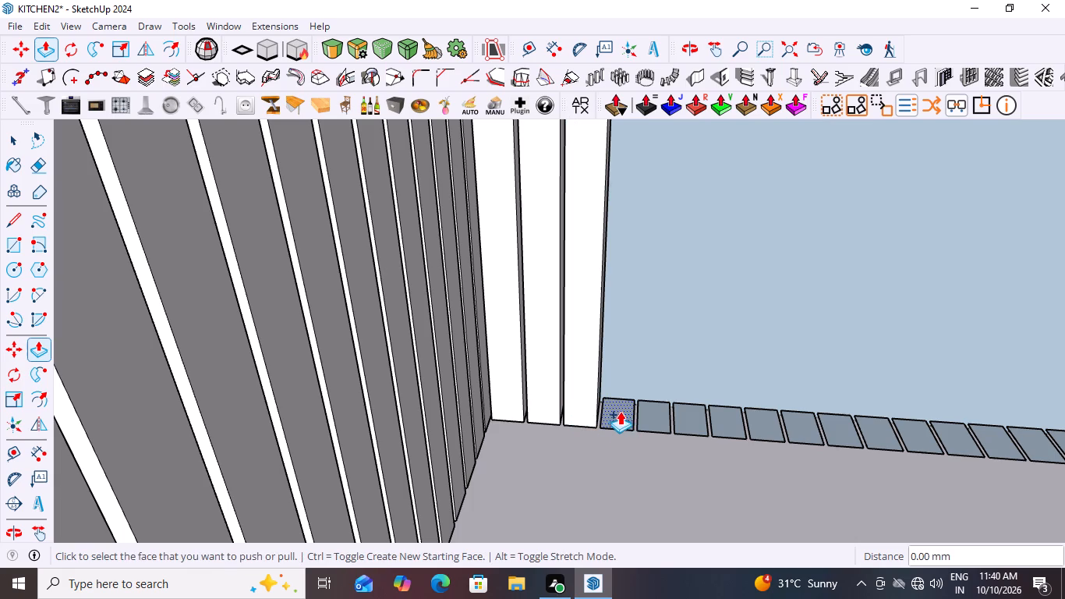
pyautogui.doubleClick(617, 406)
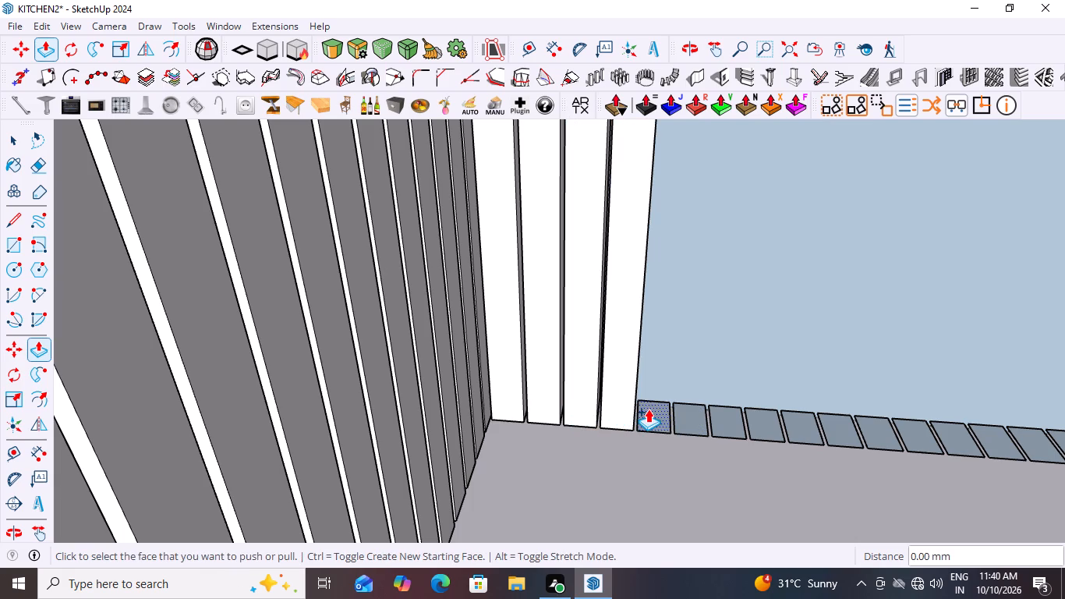
pyautogui.doubleClick(648, 409)
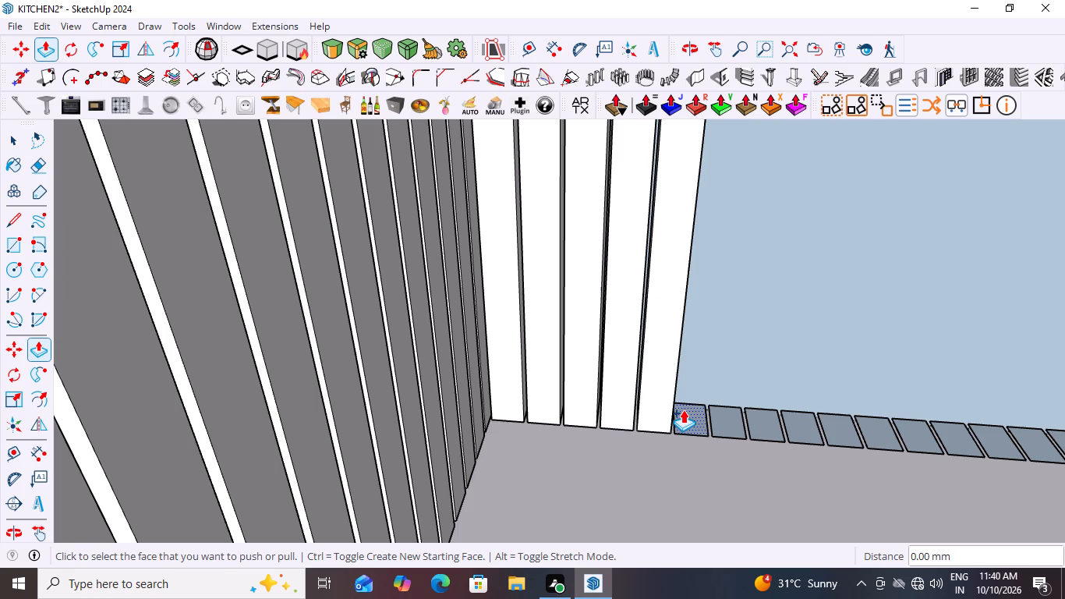
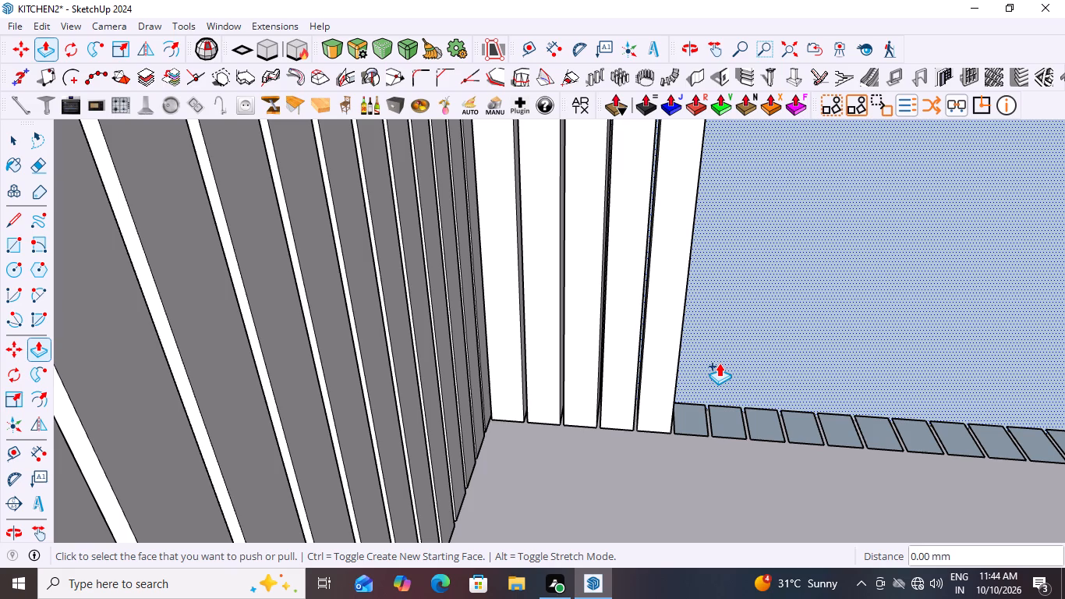
# Extrude the adjoining wall's sixth slat base up to the wall panel's top edge, about 693 mm.
pyautogui.scroll(-8, 660, 447)
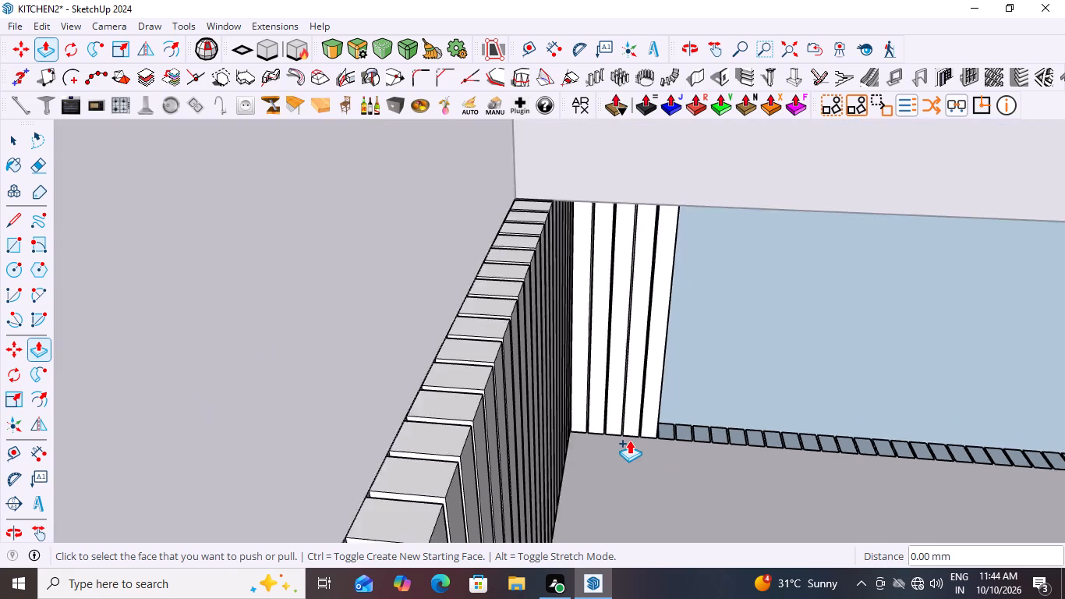
pyautogui.scroll(-5, 629, 440)
pyautogui.scroll(13, 677, 444)
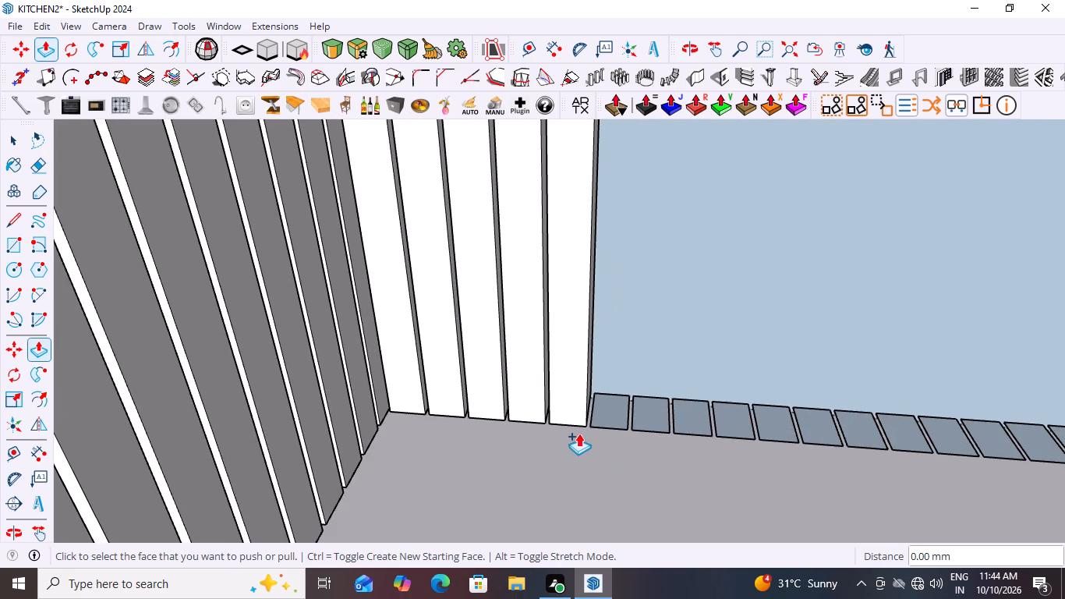
pyautogui.scroll(3, 573, 431)
pyautogui.click(621, 399)
pyautogui.scroll(-7, 636, 378)
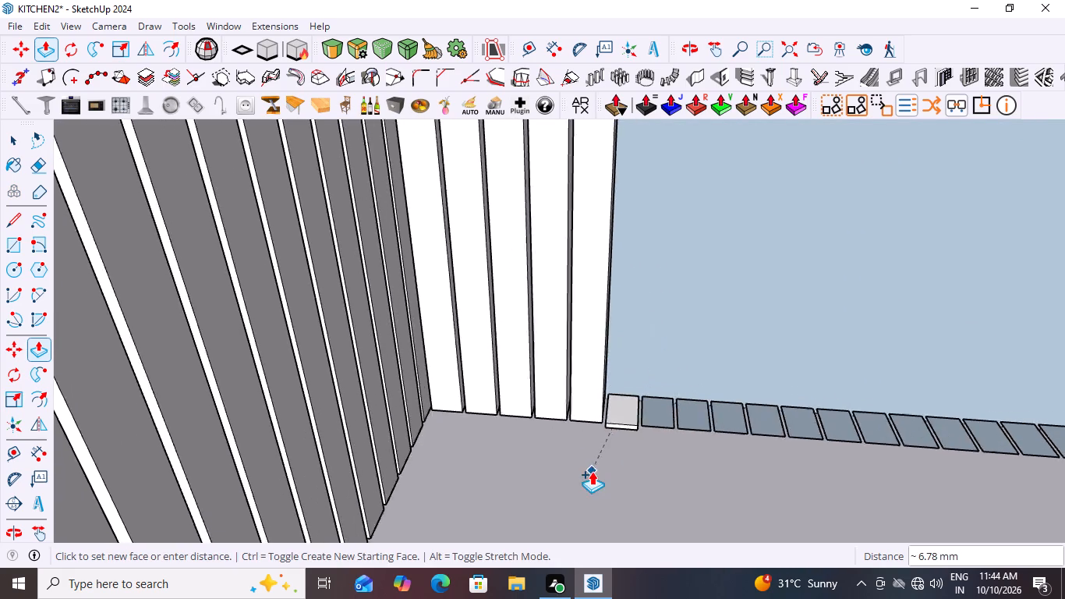
pyautogui.scroll(-6, 592, 471)
pyautogui.moveTo(649, 317); pyautogui.dragTo(674, 172, button='middle')
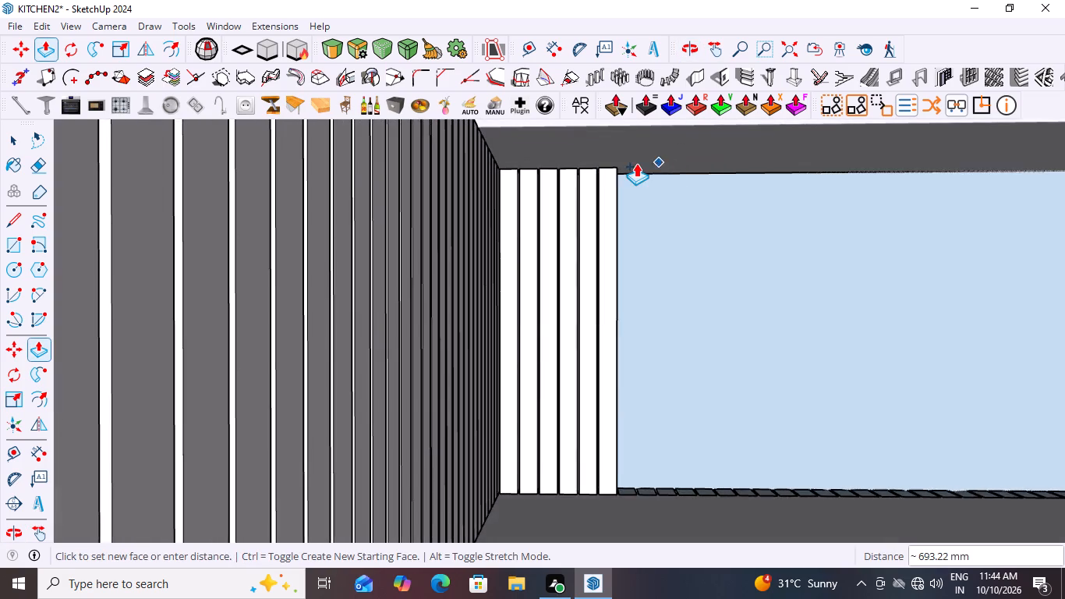
pyautogui.scroll(7, 627, 163)
pyautogui.moveTo(623, 170); pyautogui.dragTo(628, 193, button='middle')
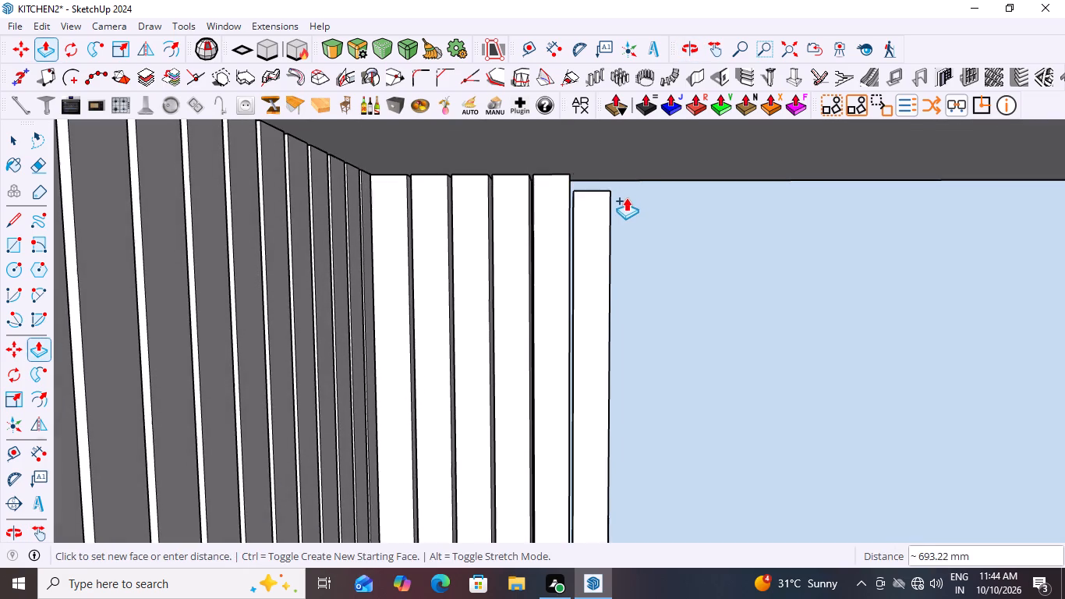
pyautogui.click(622, 179)
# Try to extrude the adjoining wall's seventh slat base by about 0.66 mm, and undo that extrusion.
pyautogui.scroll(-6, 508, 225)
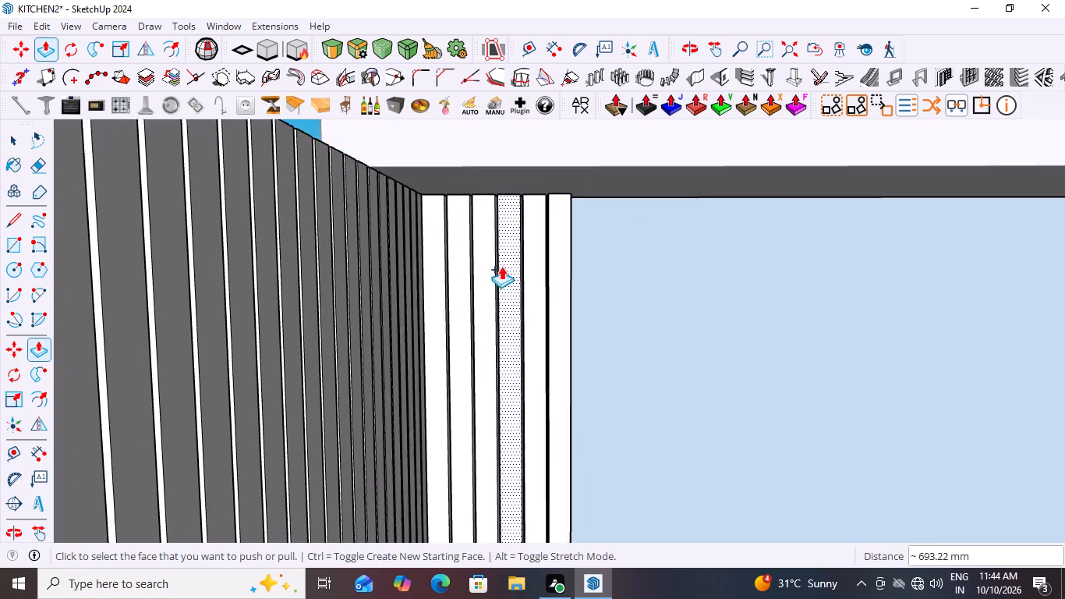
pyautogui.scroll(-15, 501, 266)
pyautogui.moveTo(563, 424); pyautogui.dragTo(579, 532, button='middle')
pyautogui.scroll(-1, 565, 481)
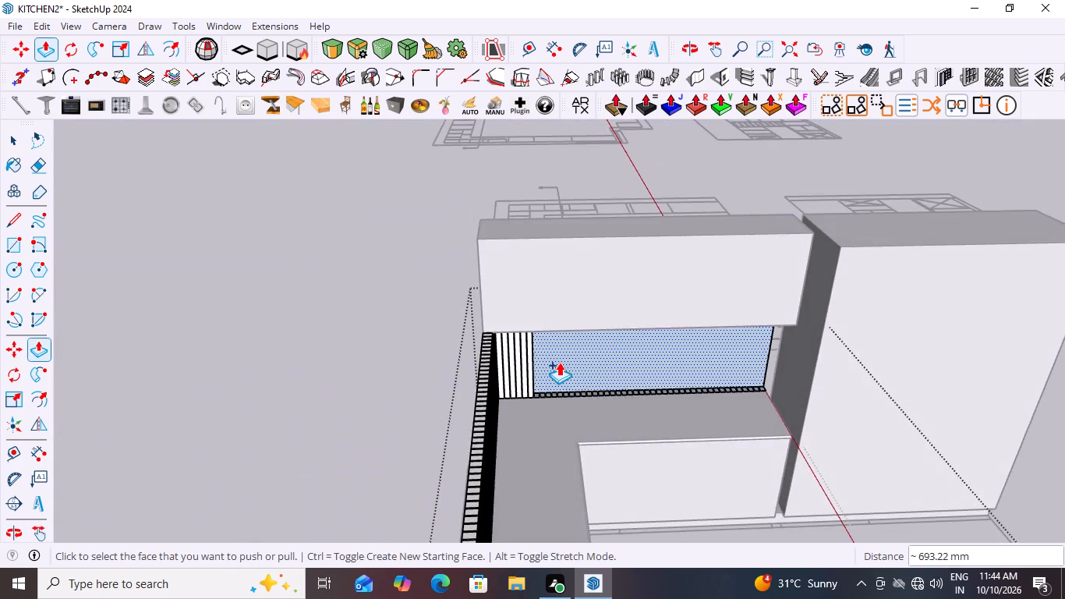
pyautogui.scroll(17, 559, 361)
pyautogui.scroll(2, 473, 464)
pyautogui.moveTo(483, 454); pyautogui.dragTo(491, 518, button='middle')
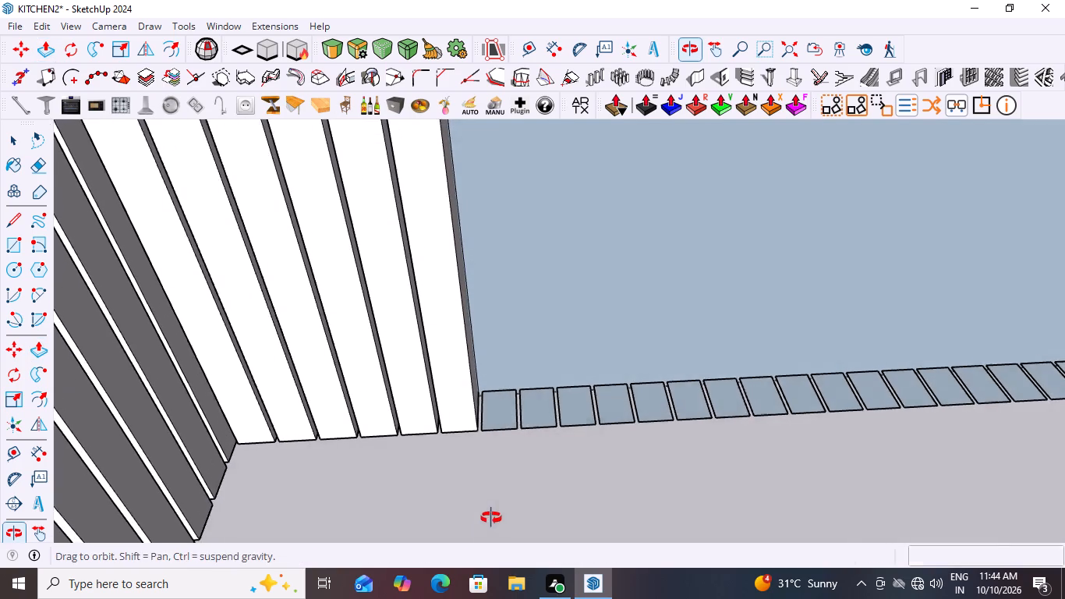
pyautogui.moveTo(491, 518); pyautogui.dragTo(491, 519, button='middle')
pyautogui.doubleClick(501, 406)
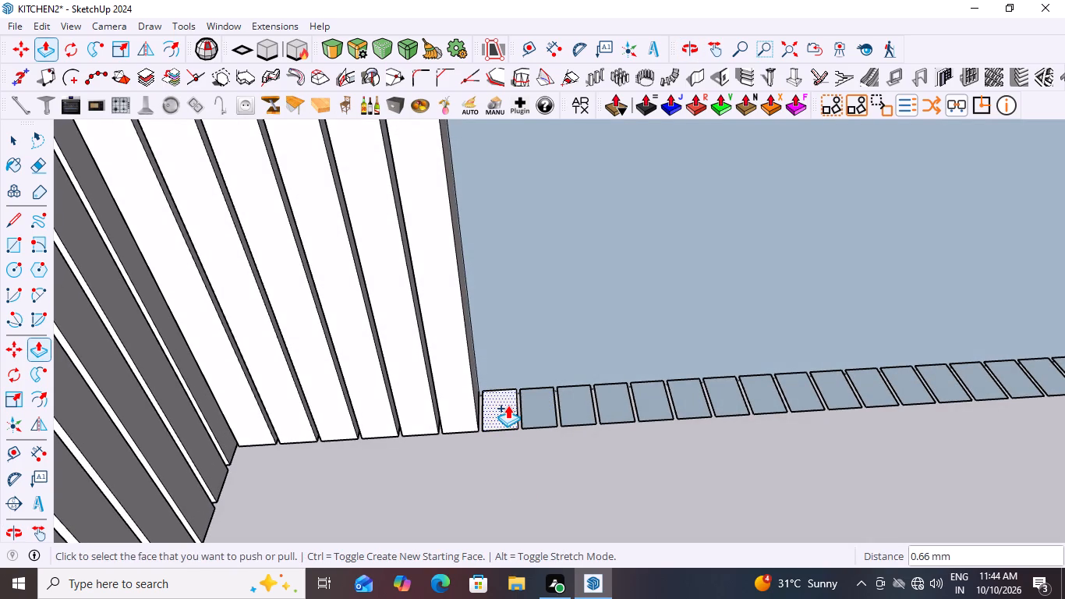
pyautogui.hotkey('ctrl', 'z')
# Extrude the adjoining wall's seventh slat base up to the wall panel's top edge, about 693 mm.
pyautogui.click(504, 405)
pyautogui.scroll(-13, 479, 387)
pyautogui.moveTo(478, 341); pyautogui.dragTo(474, 172, button='middle')
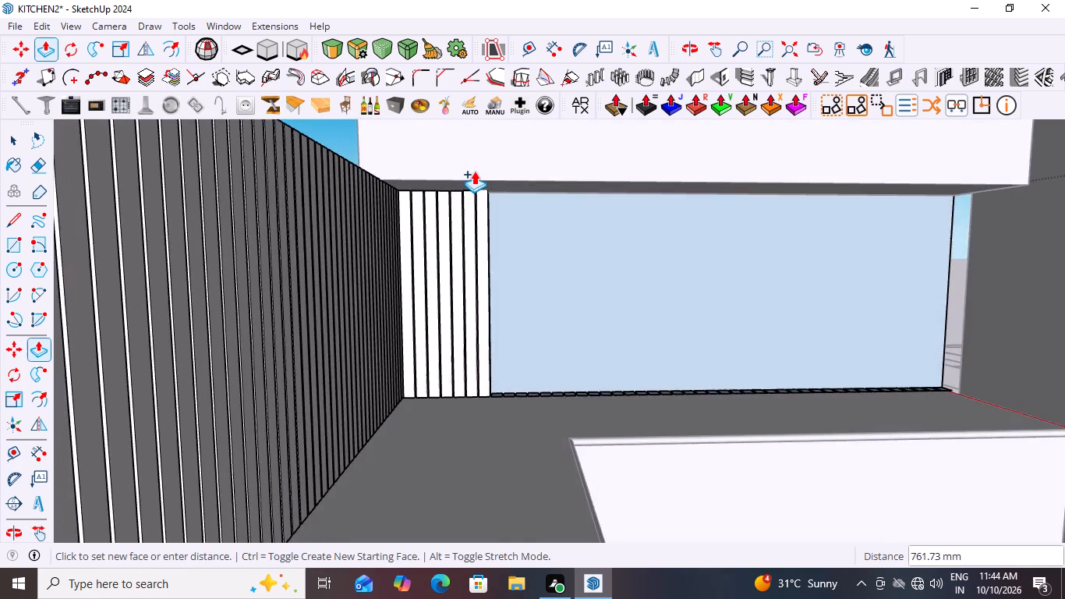
pyautogui.scroll(11, 474, 171)
pyautogui.moveTo(476, 200); pyautogui.dragTo(497, 167, button='middle')
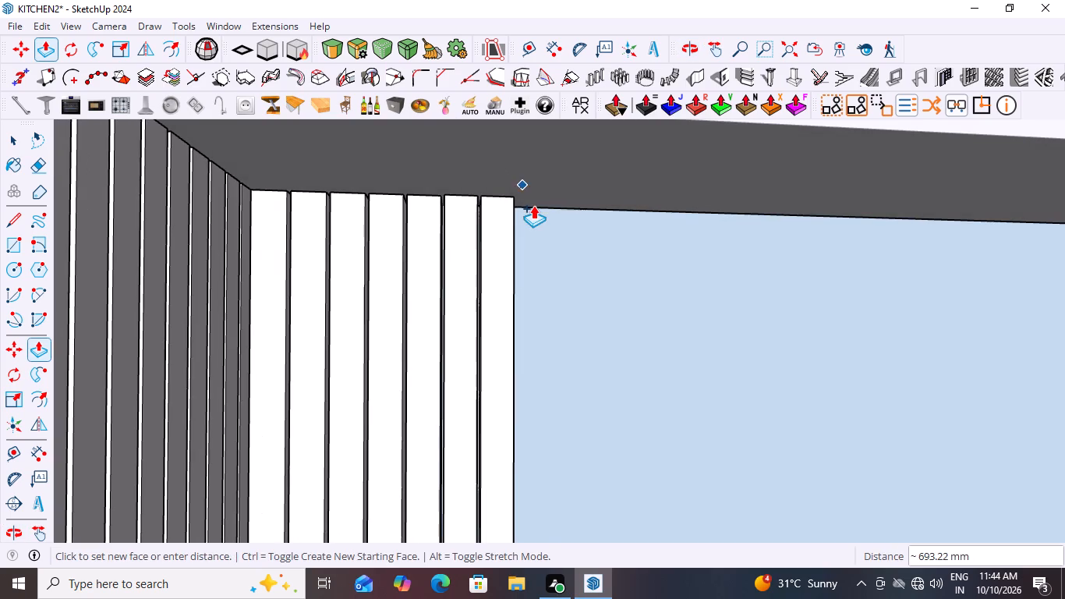
pyautogui.click(535, 207)
# Repeat the 693 mm extrusion on the adjoining wall's eighth and ninth slat bases.
pyautogui.scroll(-11, 388, 268)
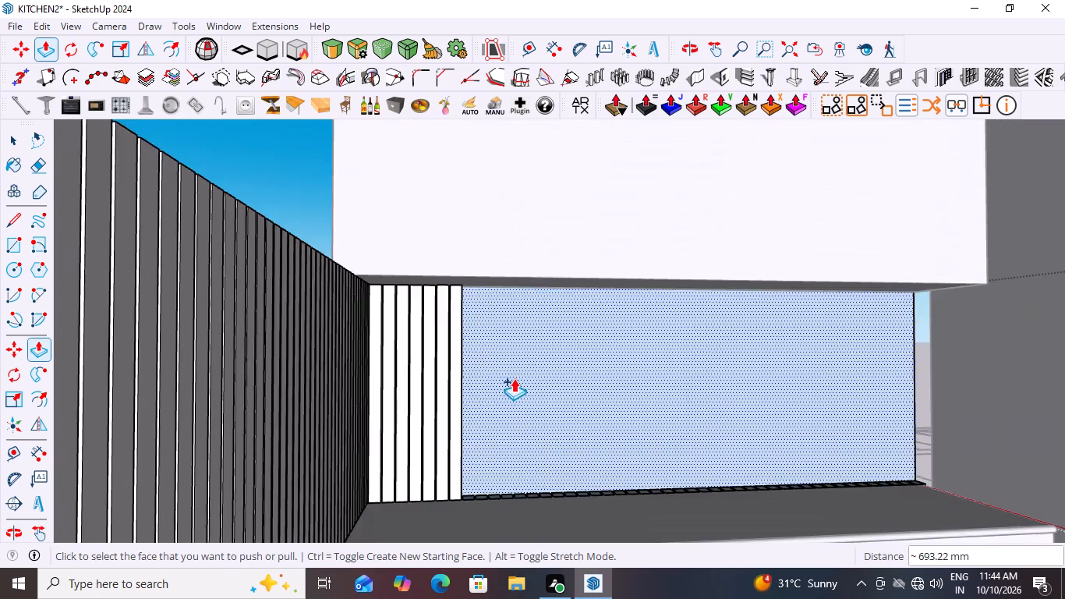
pyautogui.scroll(-7, 514, 378)
pyautogui.moveTo(513, 455); pyautogui.dragTo(501, 598, button='middle')
pyautogui.scroll(6, 511, 383)
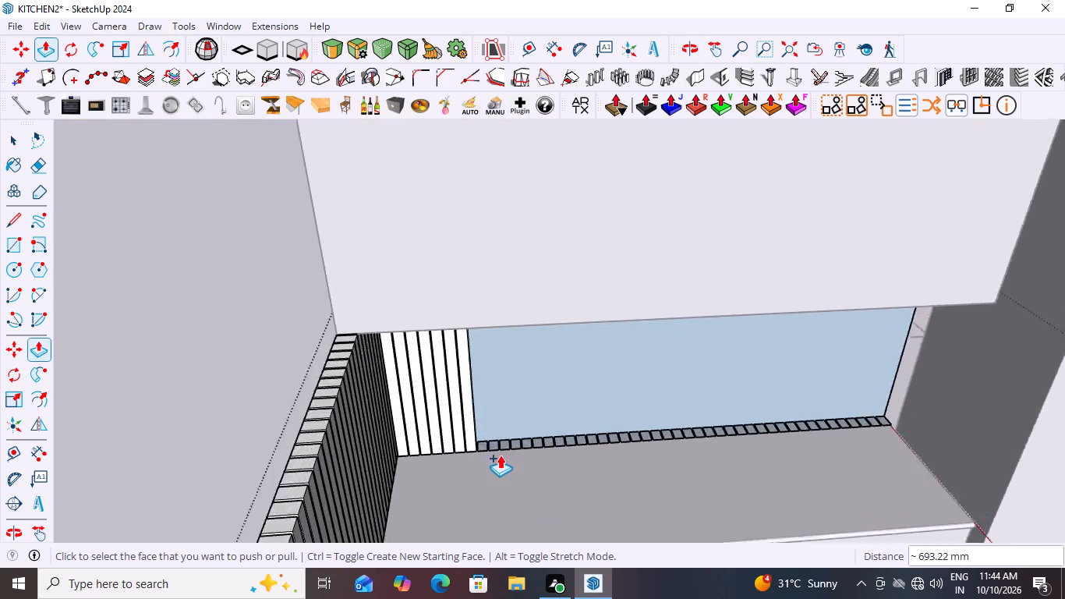
pyautogui.scroll(10, 500, 455)
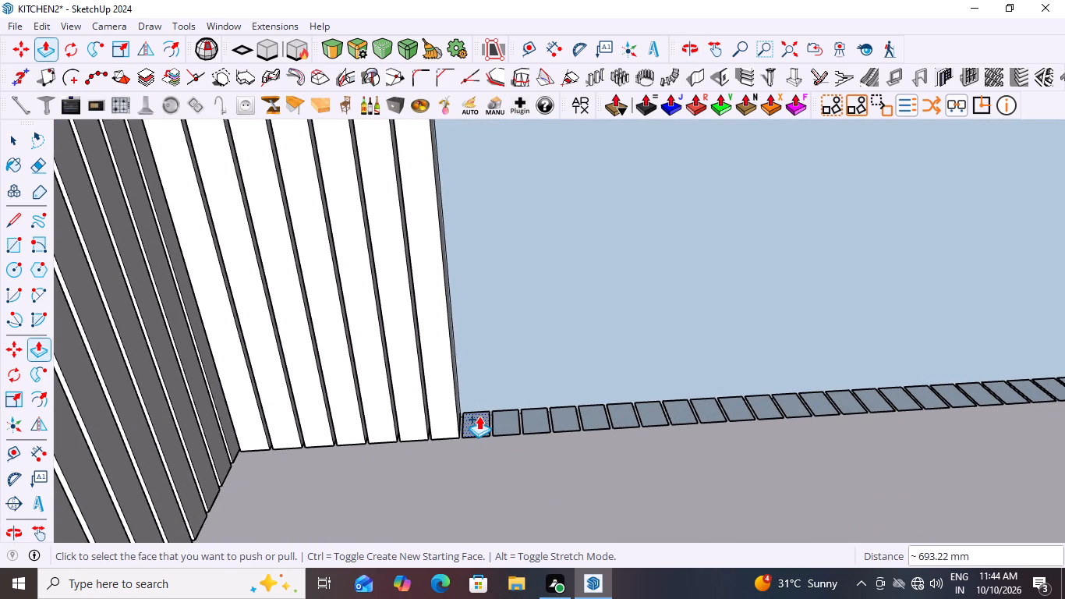
pyautogui.doubleClick(476, 416)
pyautogui.tripleClick(503, 416)
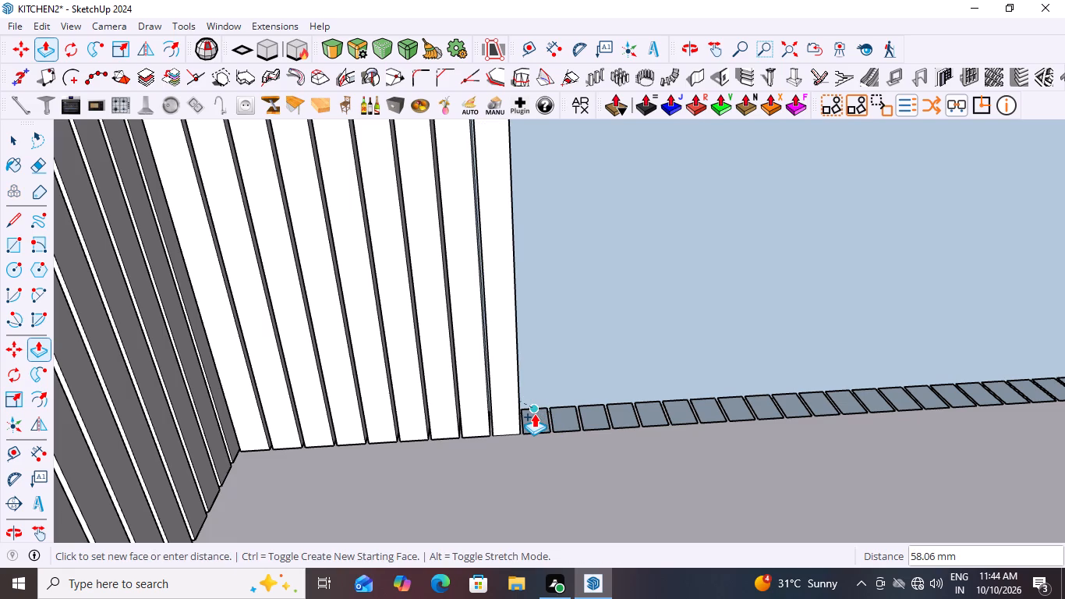
pyautogui.press('Escape')
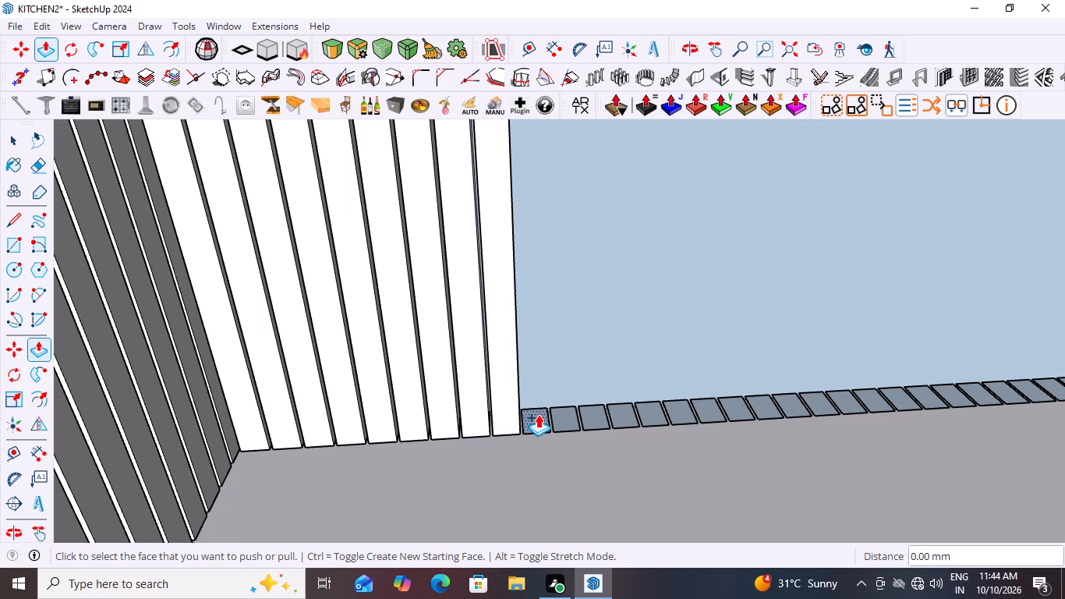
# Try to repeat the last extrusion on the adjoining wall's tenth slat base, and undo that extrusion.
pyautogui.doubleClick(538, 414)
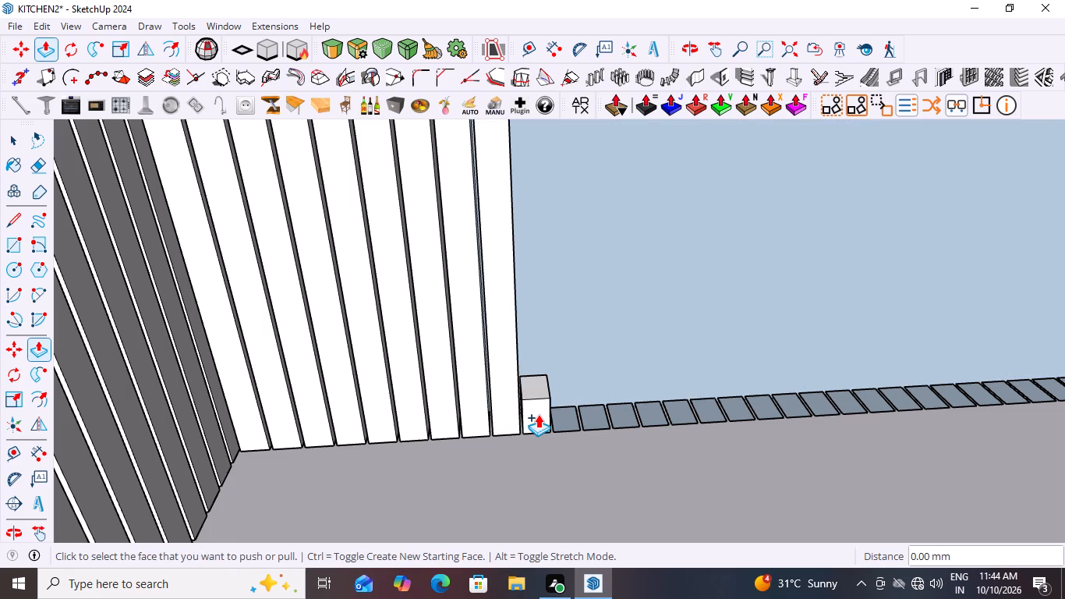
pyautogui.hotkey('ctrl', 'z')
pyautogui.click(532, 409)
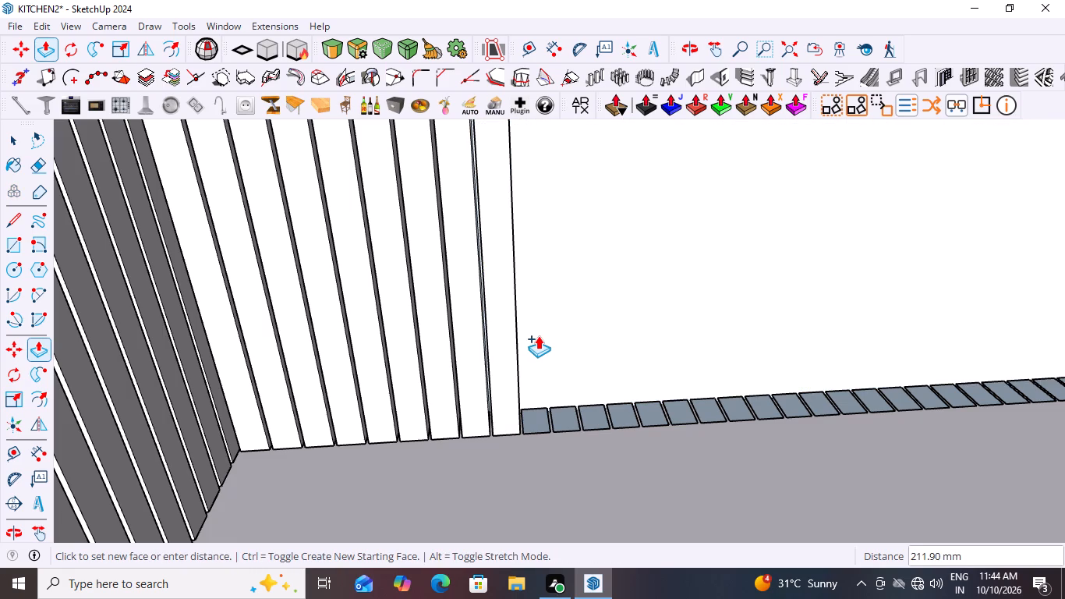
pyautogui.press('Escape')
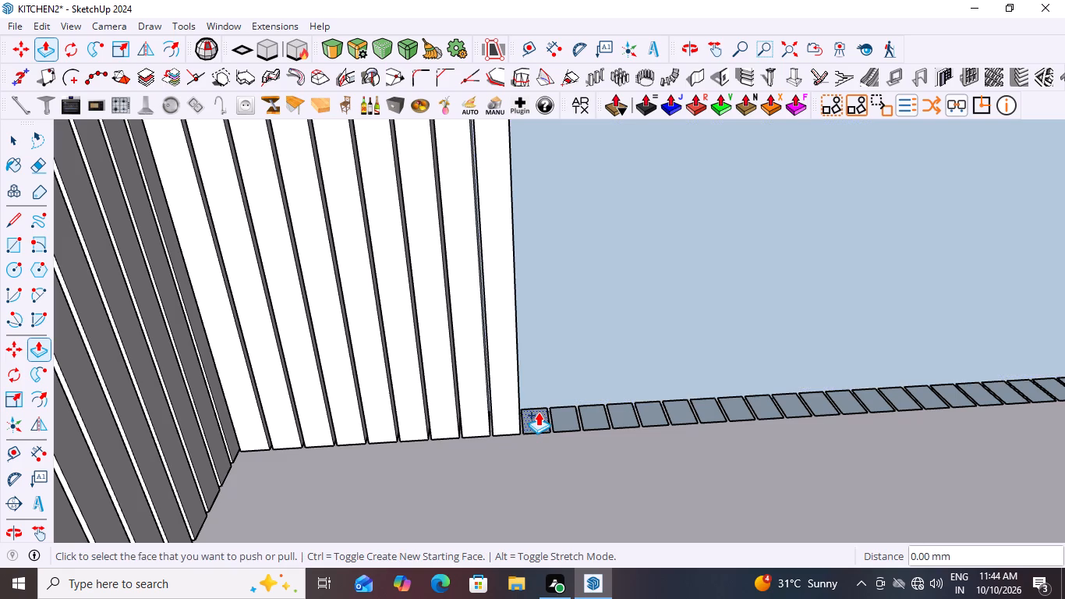
# Extrude the adjoining wall's tenth slat base up to the wall panel's top edge, about 693 mm.
pyautogui.click(538, 412)
pyautogui.scroll(-18, 519, 324)
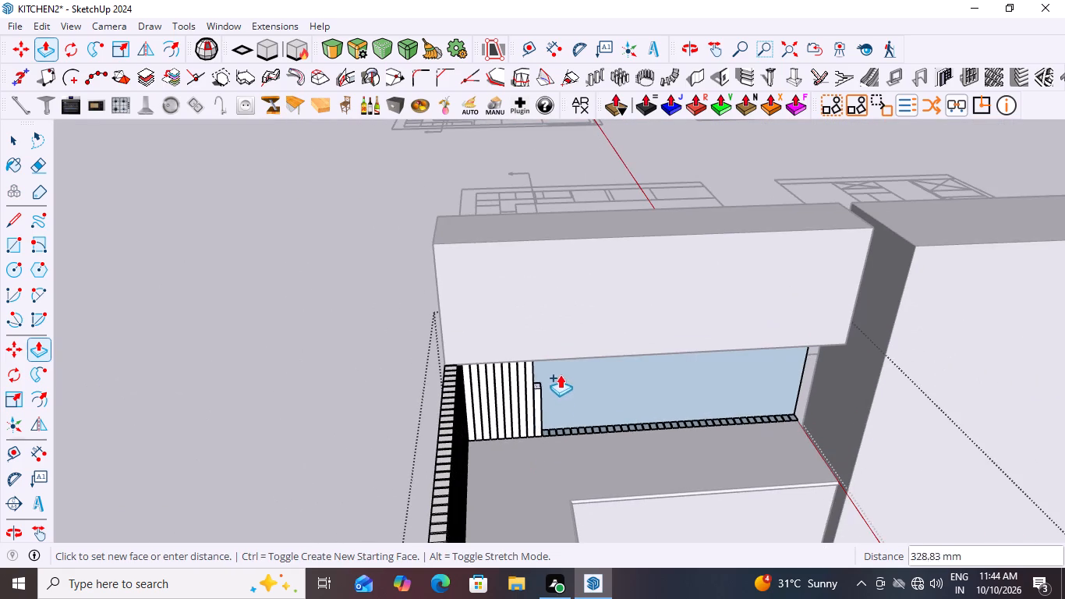
pyautogui.moveTo(588, 356); pyautogui.dragTo(522, 276, button='middle')
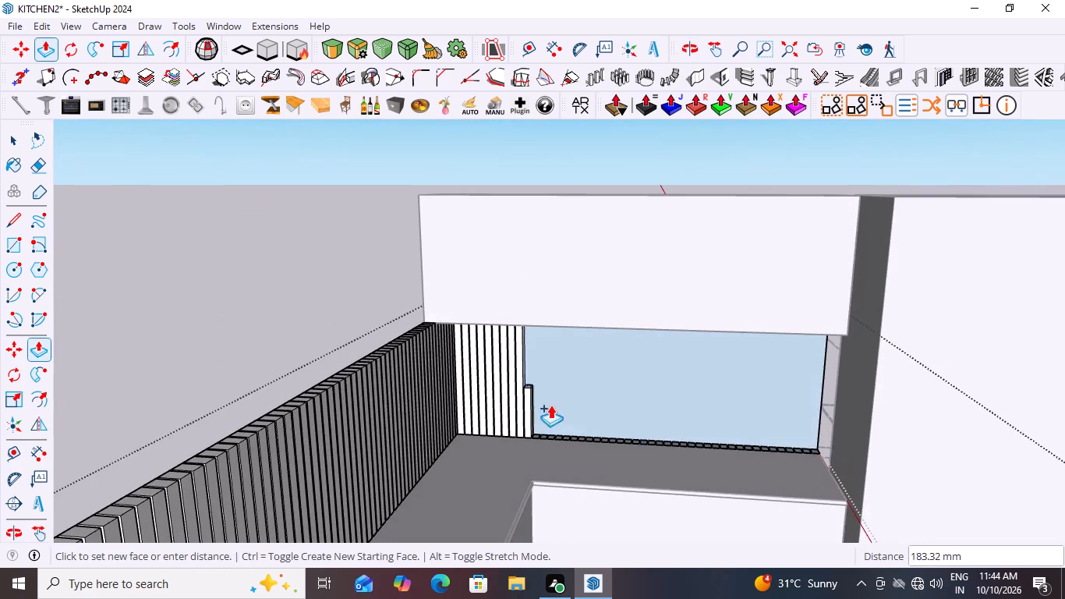
pyautogui.scroll(12, 550, 392)
pyautogui.moveTo(508, 224); pyautogui.dragTo(573, 158, button='middle')
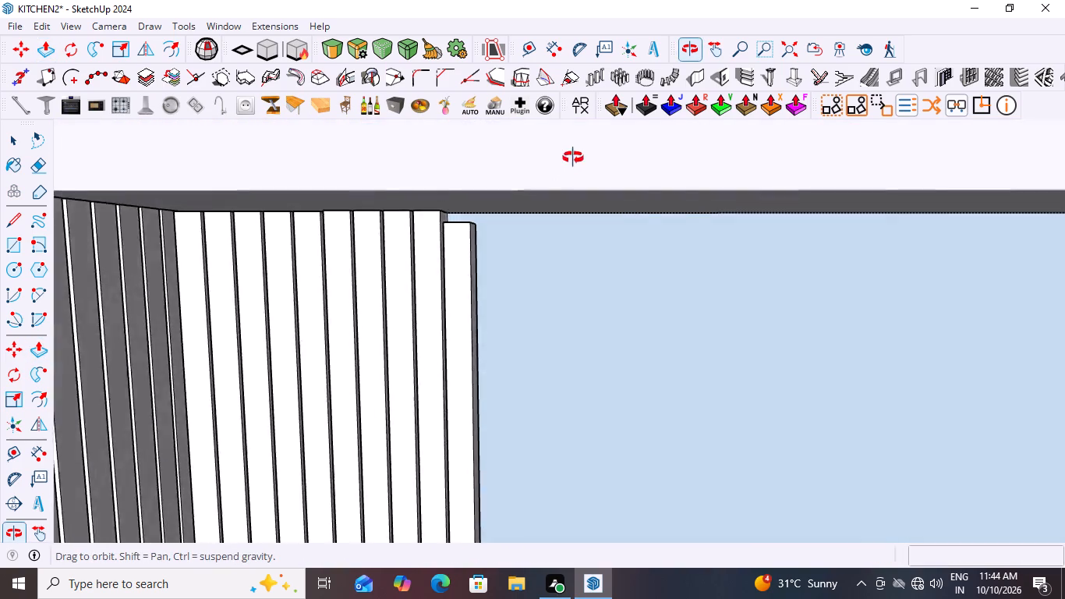
pyautogui.moveTo(573, 158); pyautogui.dragTo(582, 143, button='middle')
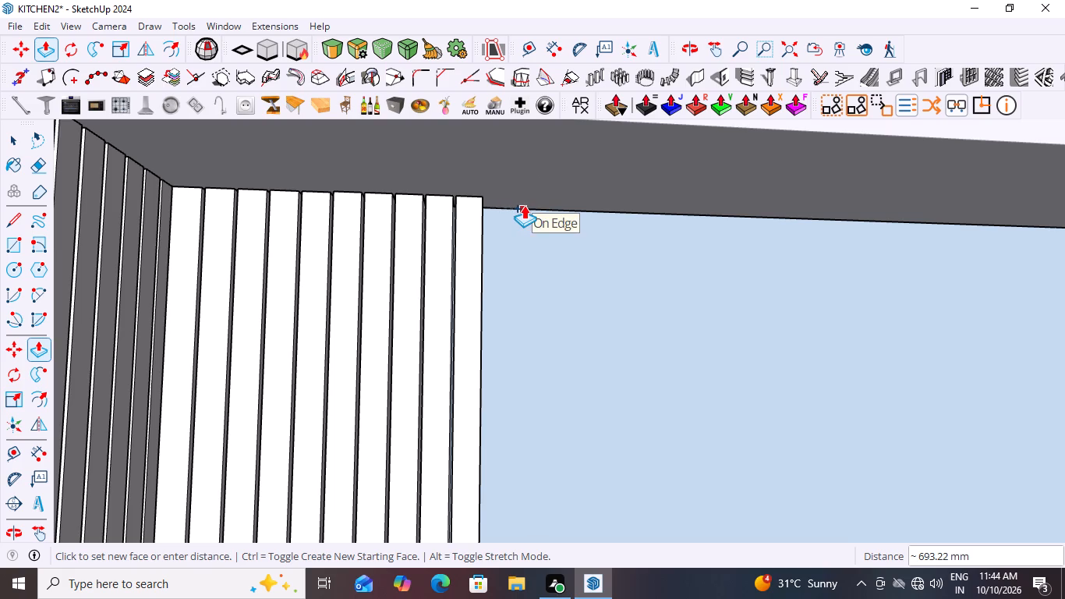
pyautogui.click(524, 205)
# Repeat the 693 mm extrusion on the next eight slat bases along the adjoining wall.
pyautogui.scroll(-13, 366, 271)
pyautogui.scroll(-3, 377, 432)
pyautogui.moveTo(448, 381); pyautogui.dragTo(446, 395, button='middle')
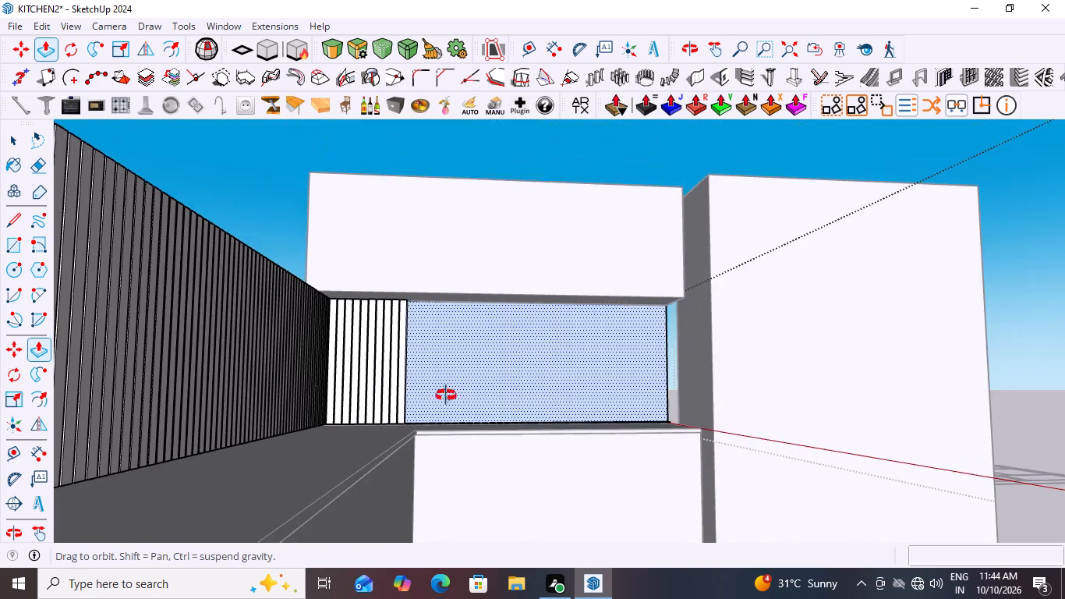
pyautogui.moveTo(446, 395); pyautogui.dragTo(444, 570, button='middle')
pyautogui.scroll(9, 416, 420)
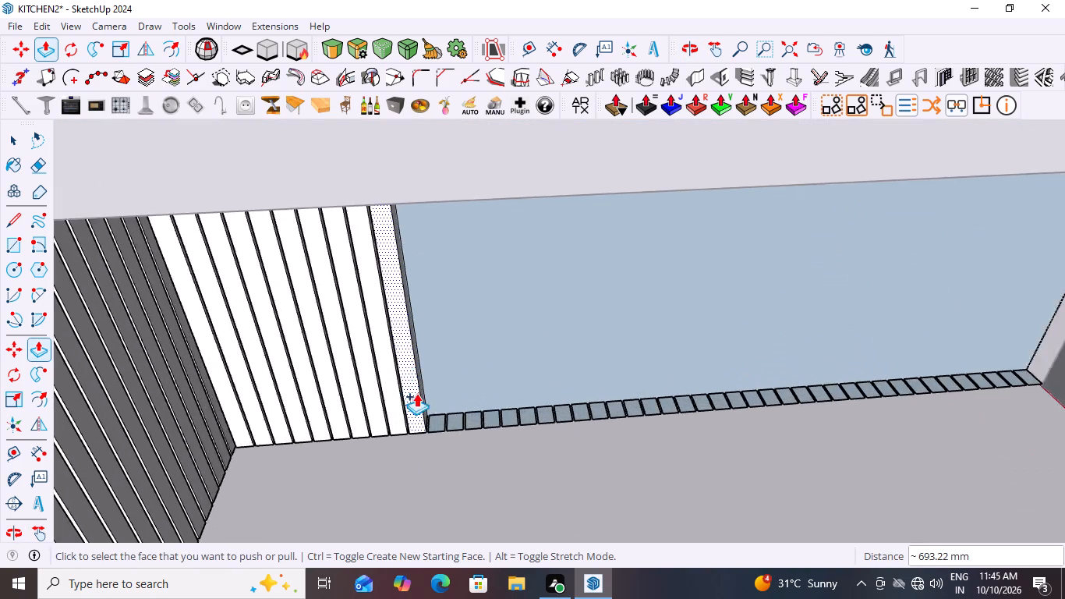
pyautogui.scroll(6, 416, 393)
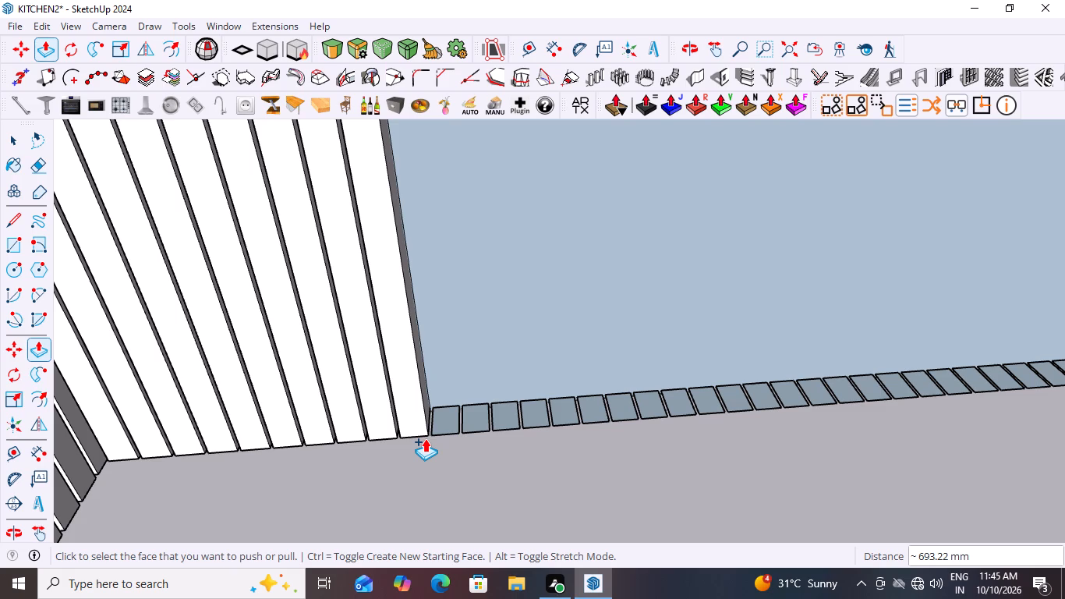
pyautogui.scroll(-3, 476, 435)
pyautogui.scroll(3, 440, 412)
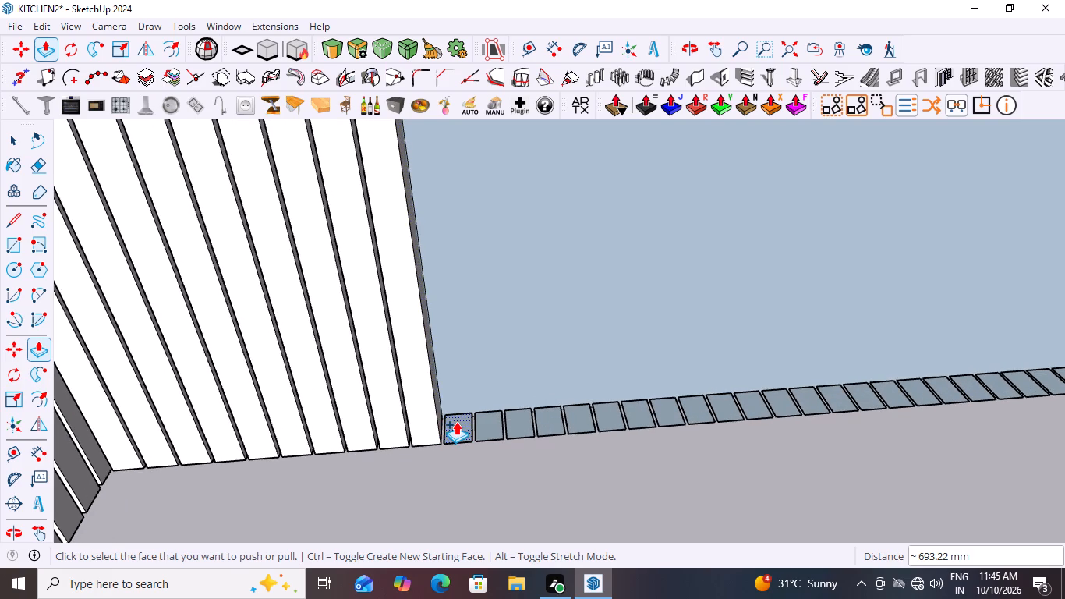
pyautogui.doubleClick(457, 421)
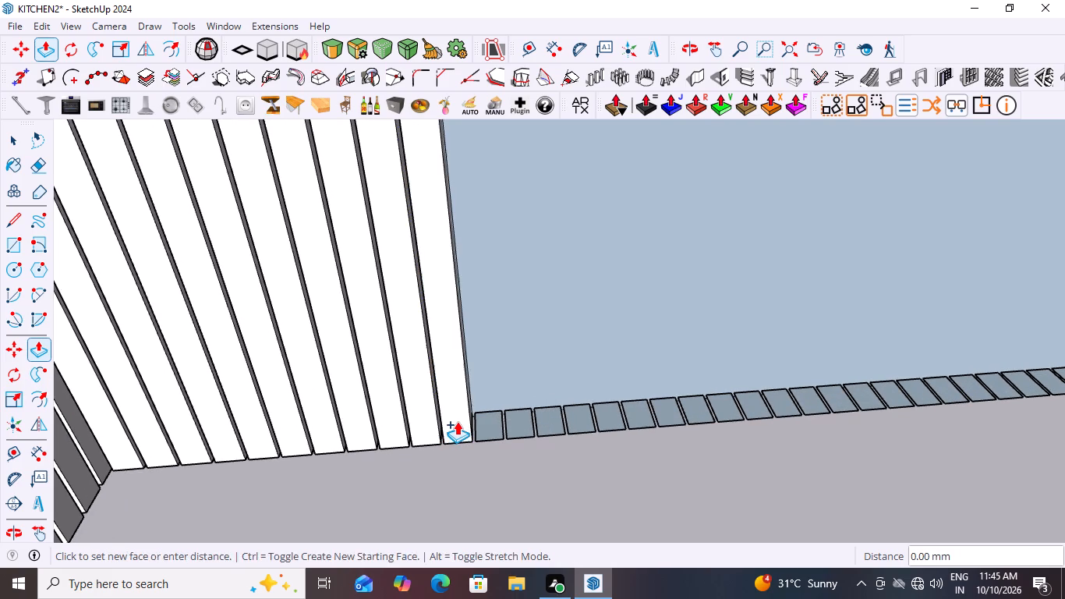
pyautogui.doubleClick(487, 416)
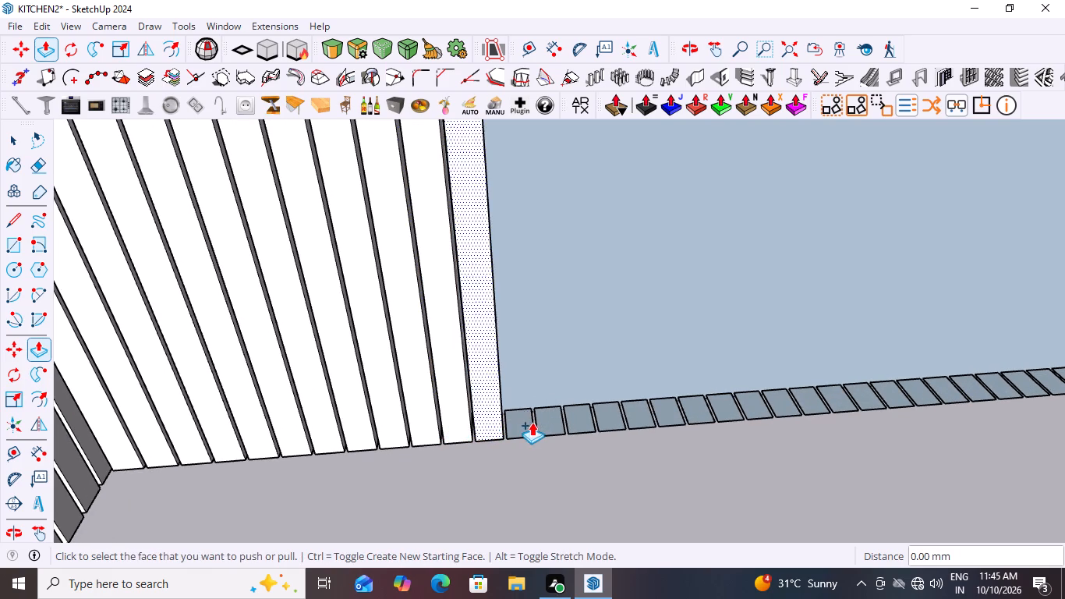
pyautogui.doubleClick(521, 415)
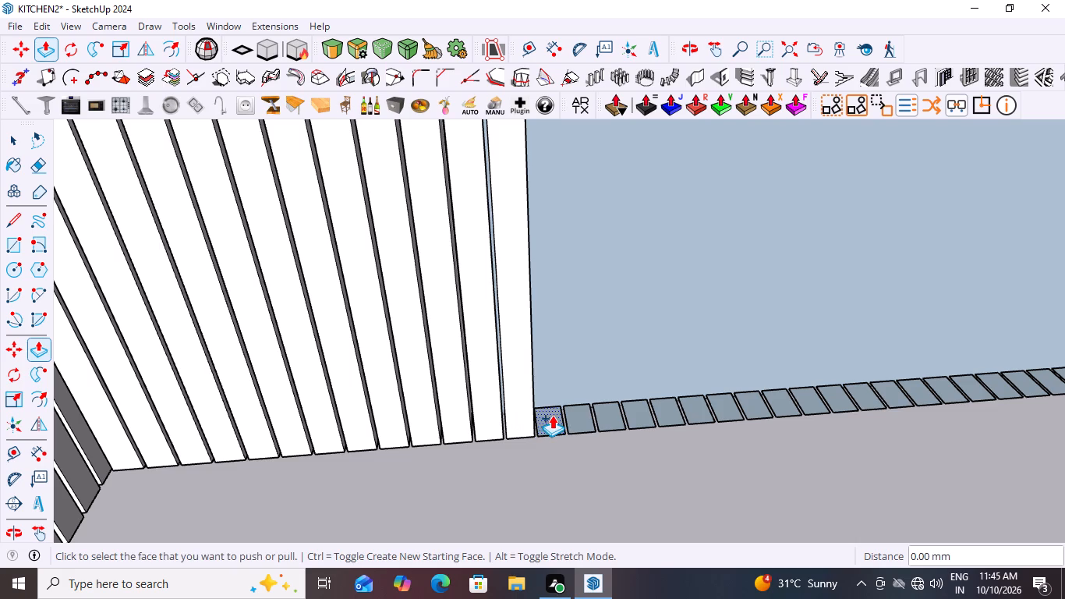
pyautogui.doubleClick(552, 415)
pyautogui.doubleClick(581, 413)
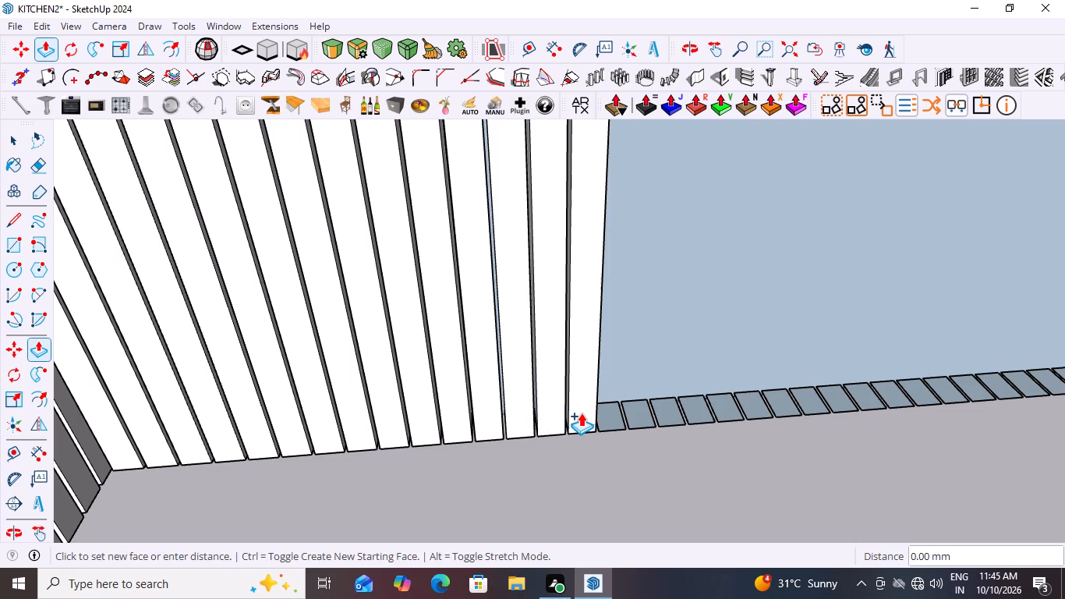
pyautogui.doubleClick(610, 412)
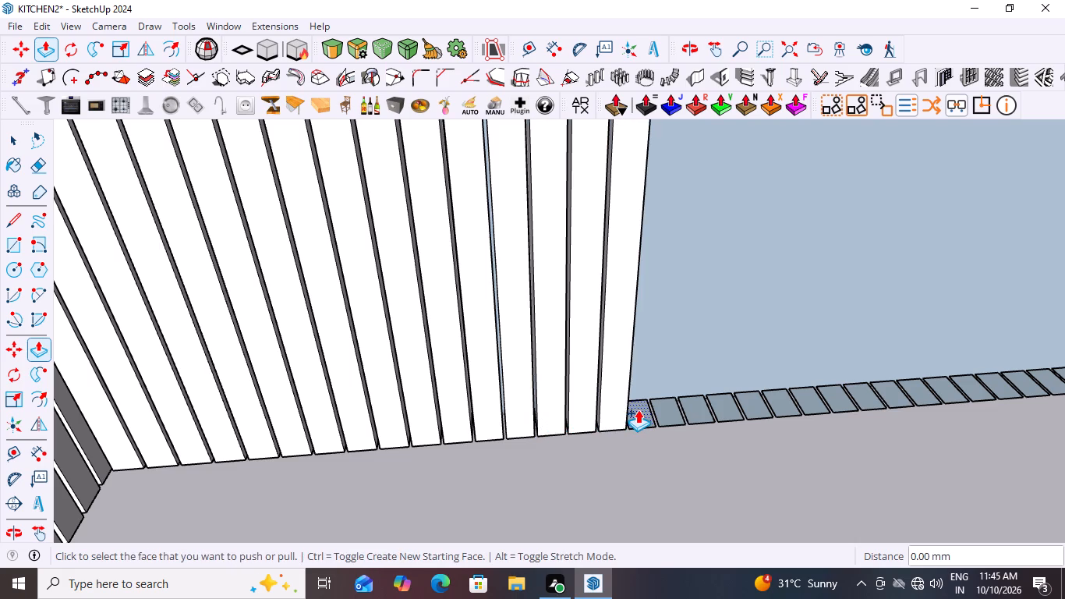
pyautogui.doubleClick(639, 409)
pyautogui.doubleClick(672, 408)
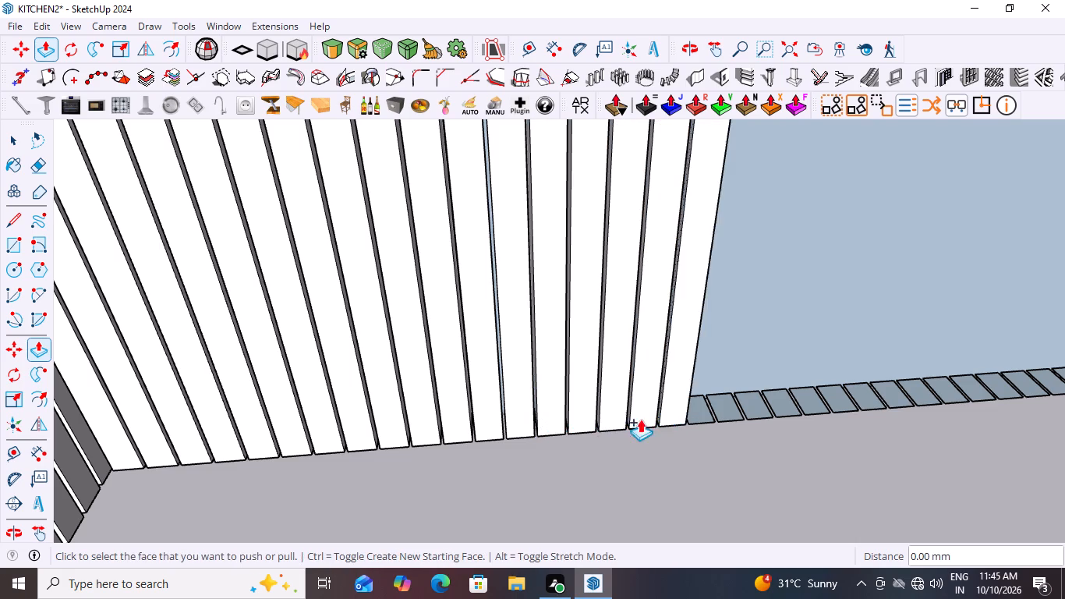
# Repeat the 693 mm extrusion on the next six slat bases along the adjoining wall.
pyautogui.scroll(-12, 470, 446)
pyautogui.scroll(8, 625, 441)
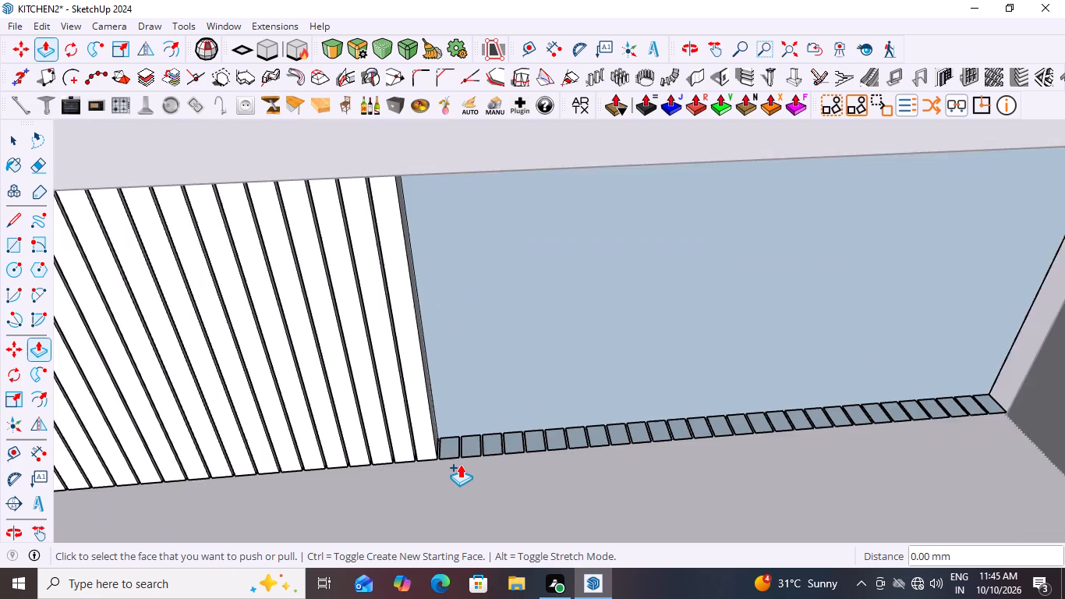
pyautogui.scroll(5, 460, 464)
pyautogui.doubleClick(441, 431)
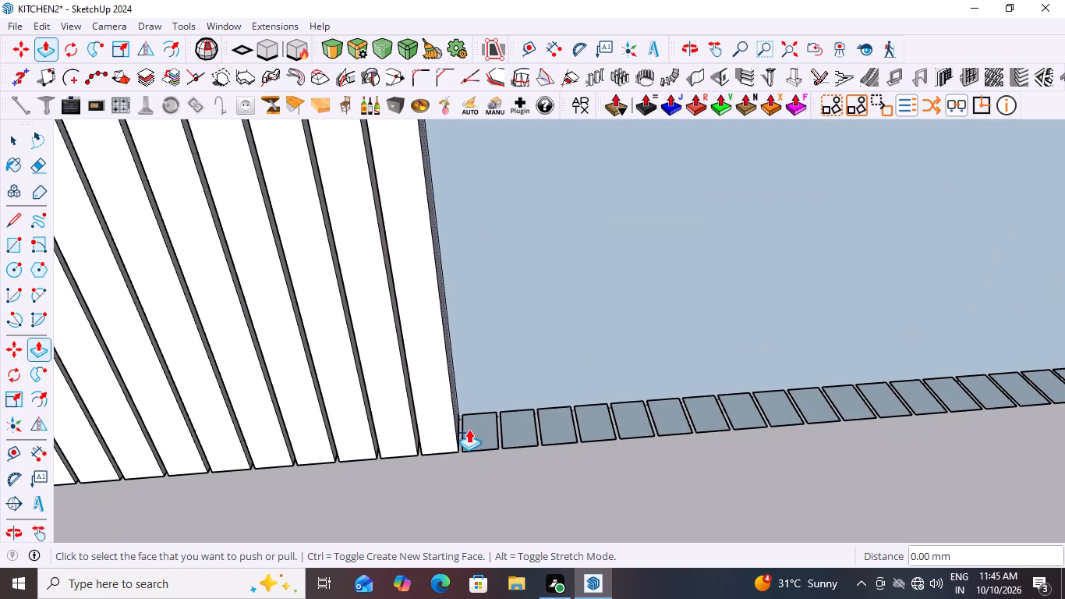
pyautogui.doubleClick(479, 427)
pyautogui.doubleClick(515, 426)
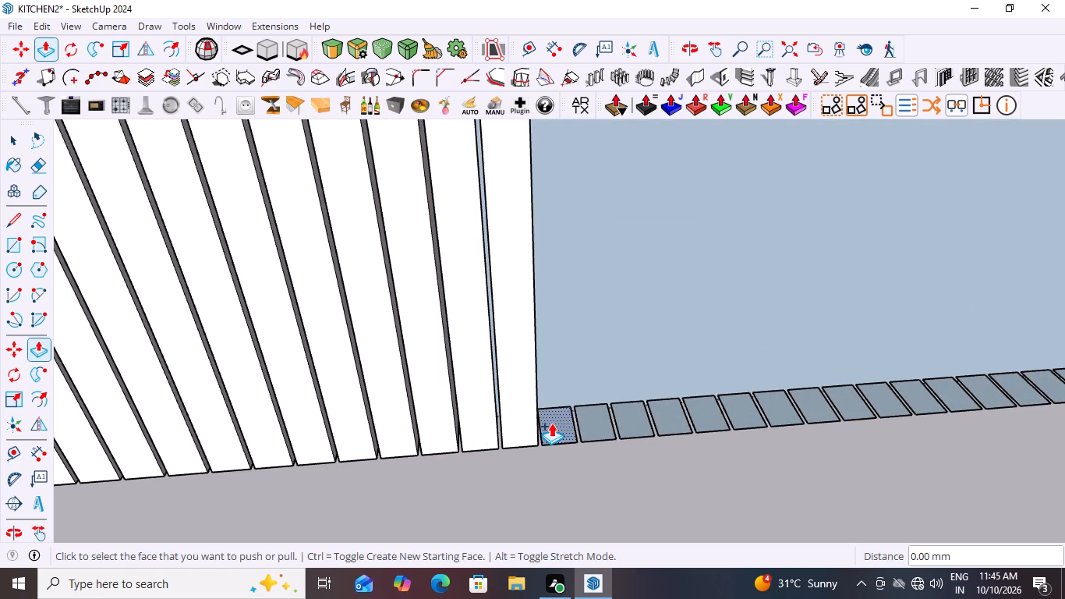
pyautogui.doubleClick(553, 423)
pyautogui.doubleClick(596, 420)
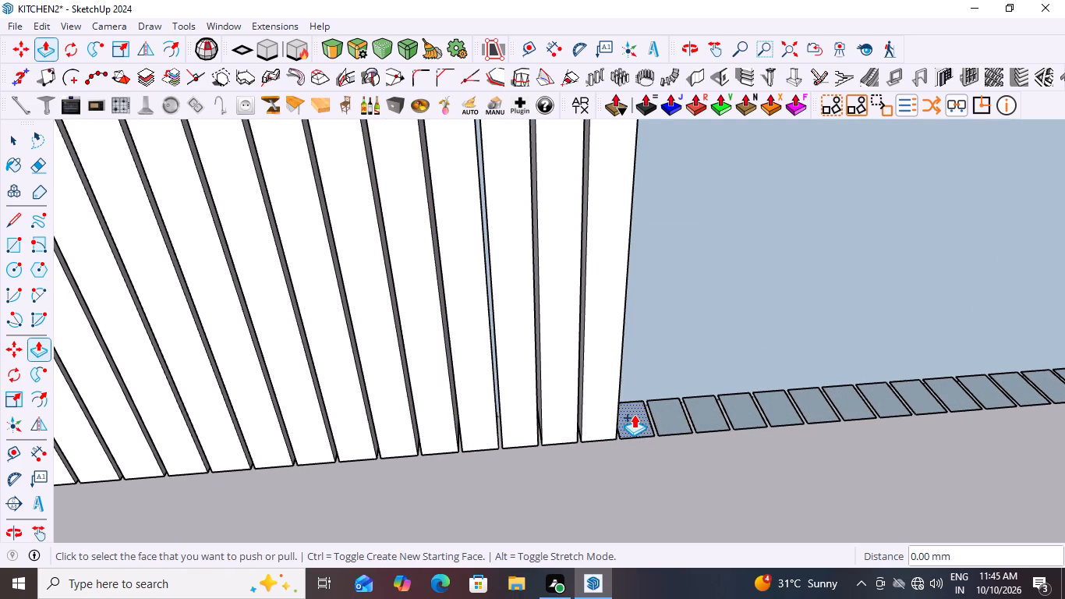
pyautogui.doubleClick(634, 414)
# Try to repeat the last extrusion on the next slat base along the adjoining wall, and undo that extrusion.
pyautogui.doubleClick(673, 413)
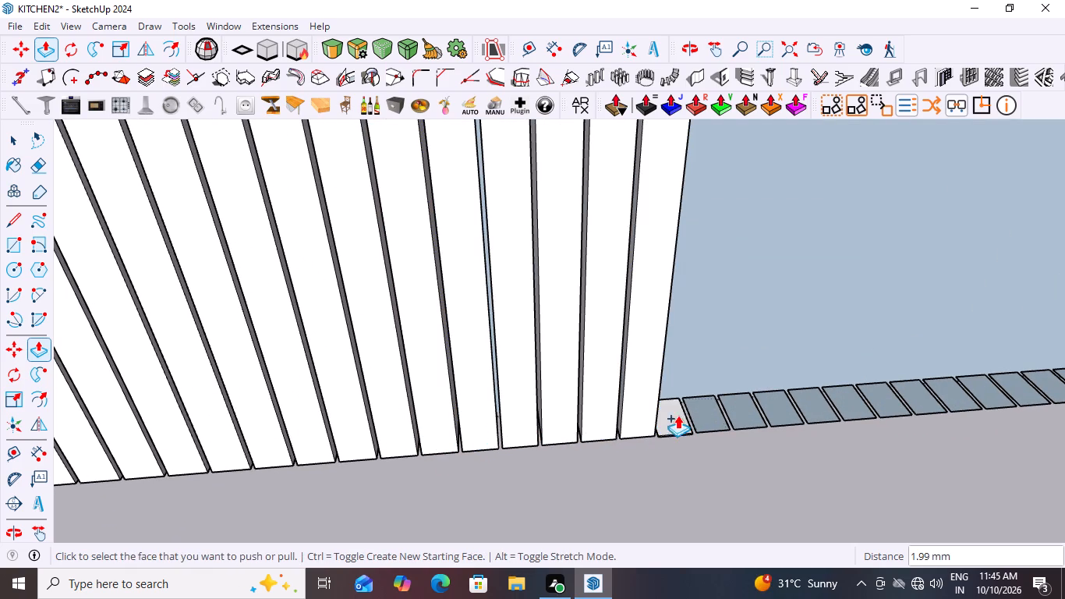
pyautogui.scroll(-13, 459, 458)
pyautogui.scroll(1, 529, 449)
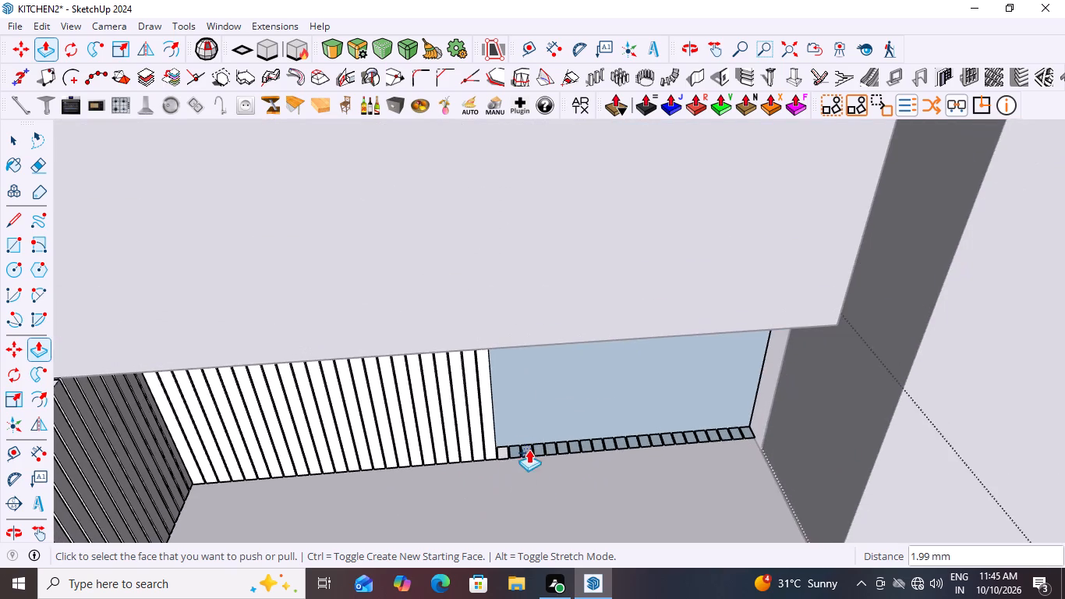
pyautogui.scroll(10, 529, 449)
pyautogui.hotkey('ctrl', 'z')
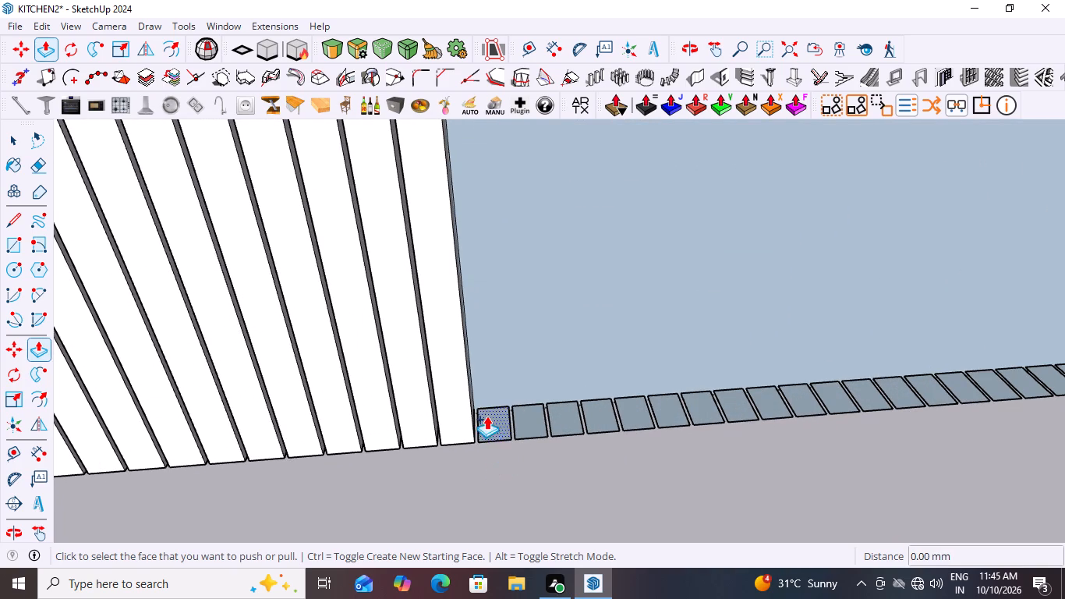
# Extrude the first flat slat base beside the finished slats up to the wall panel's top edge, about 693 mm.
pyautogui.scroll(6, 487, 416)
pyautogui.click(497, 421)
pyautogui.scroll(-5, 483, 392)
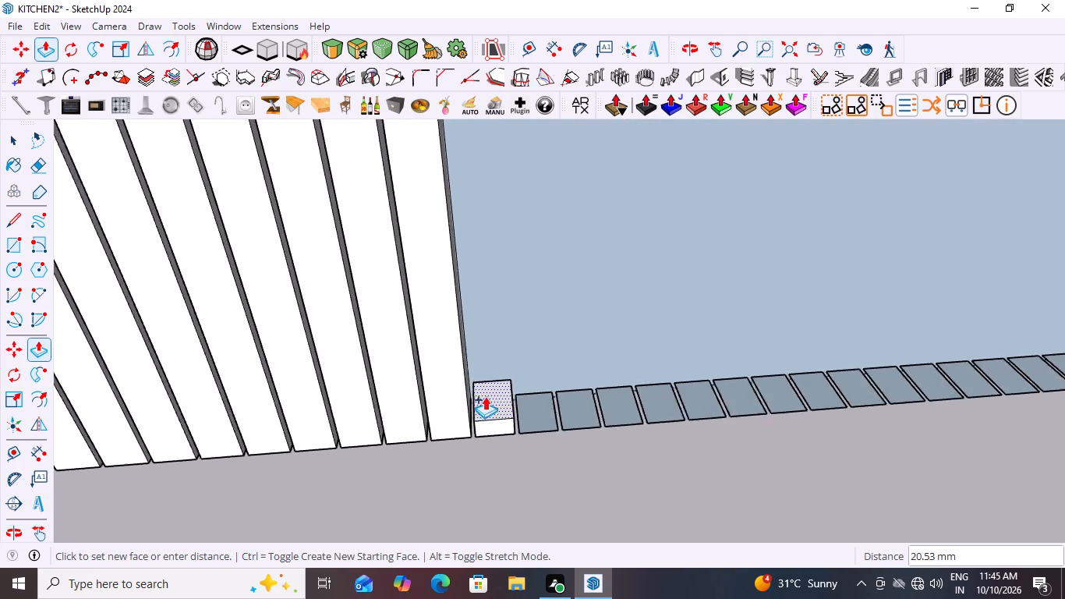
pyautogui.scroll(-16, 485, 396)
pyautogui.moveTo(540, 416); pyautogui.dragTo(545, 244, button='middle')
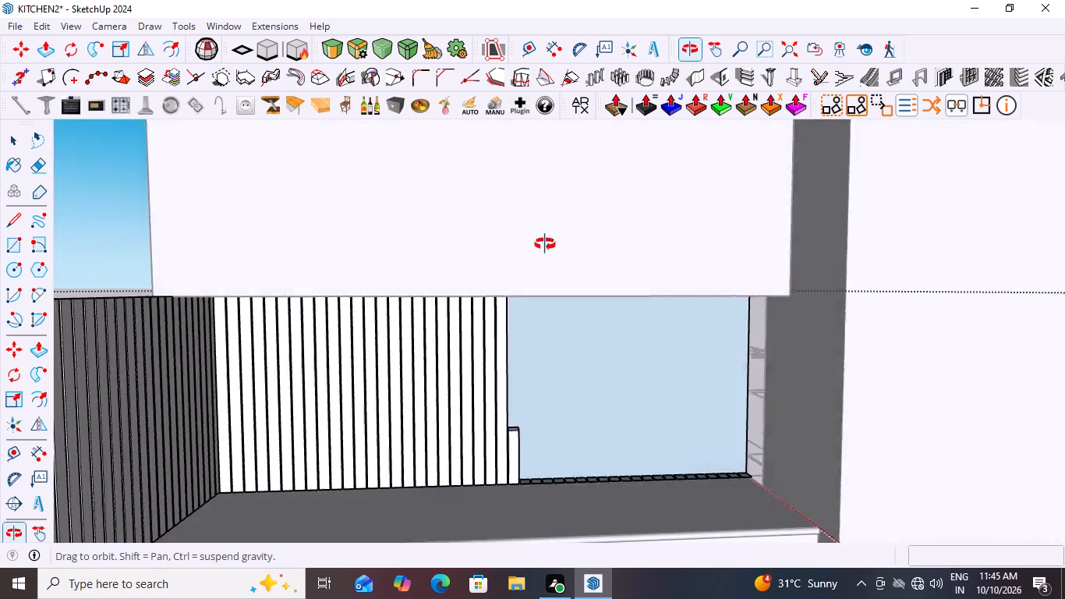
pyautogui.moveTo(545, 244); pyautogui.dragTo(551, 229, button='middle')
pyautogui.scroll(12, 516, 294)
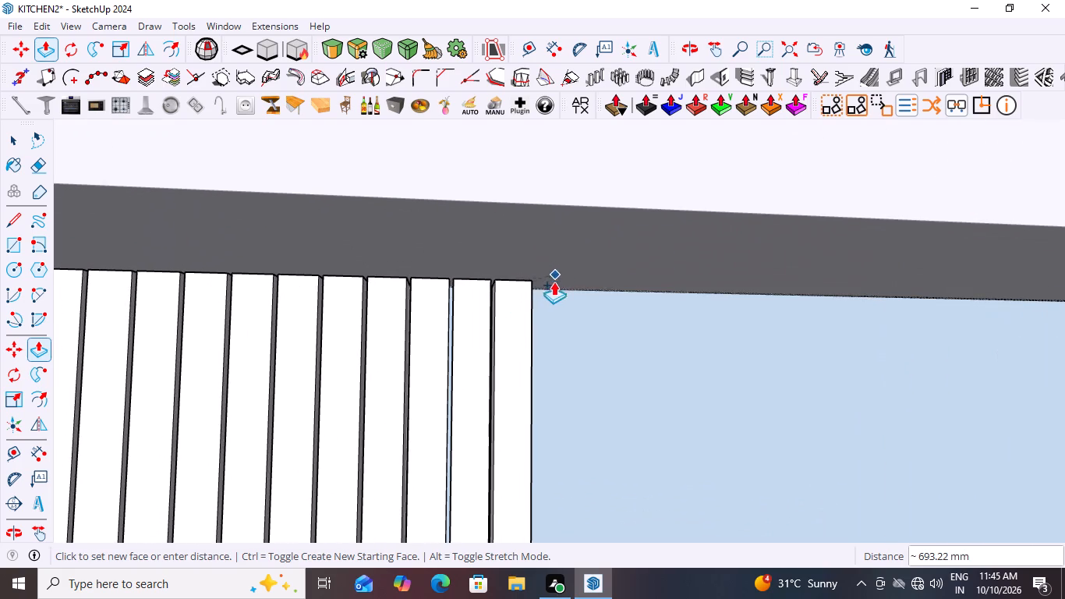
pyautogui.click(548, 292)
# Repeat the 693 mm extrusion on the next four slat bases along the adjoining wall.
pyautogui.scroll(-10, 426, 295)
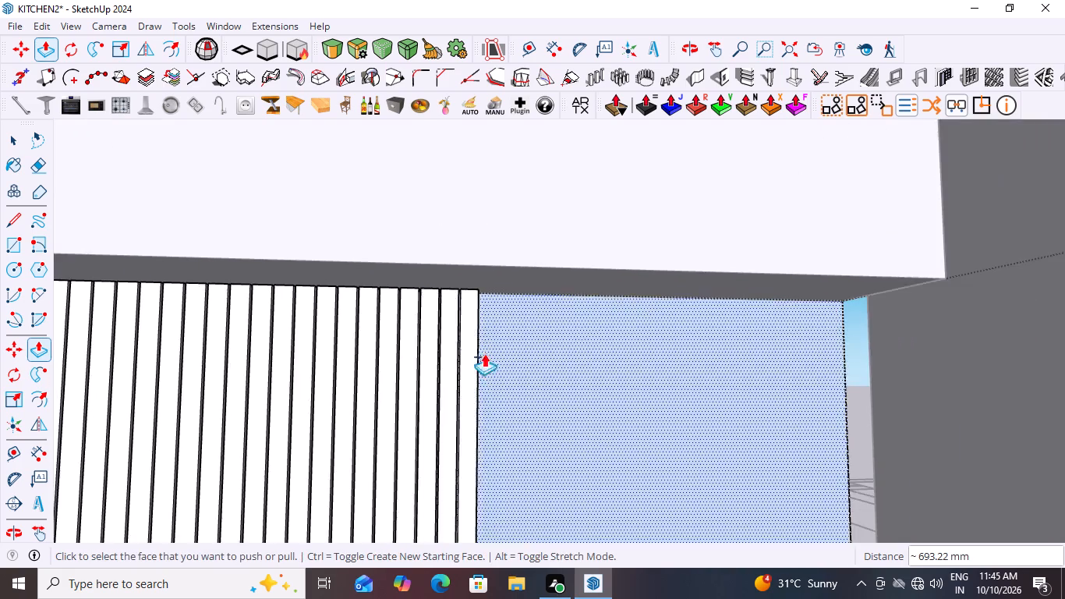
pyautogui.scroll(-10, 484, 353)
pyautogui.moveTo(533, 473); pyautogui.dragTo(536, 598, button='middle')
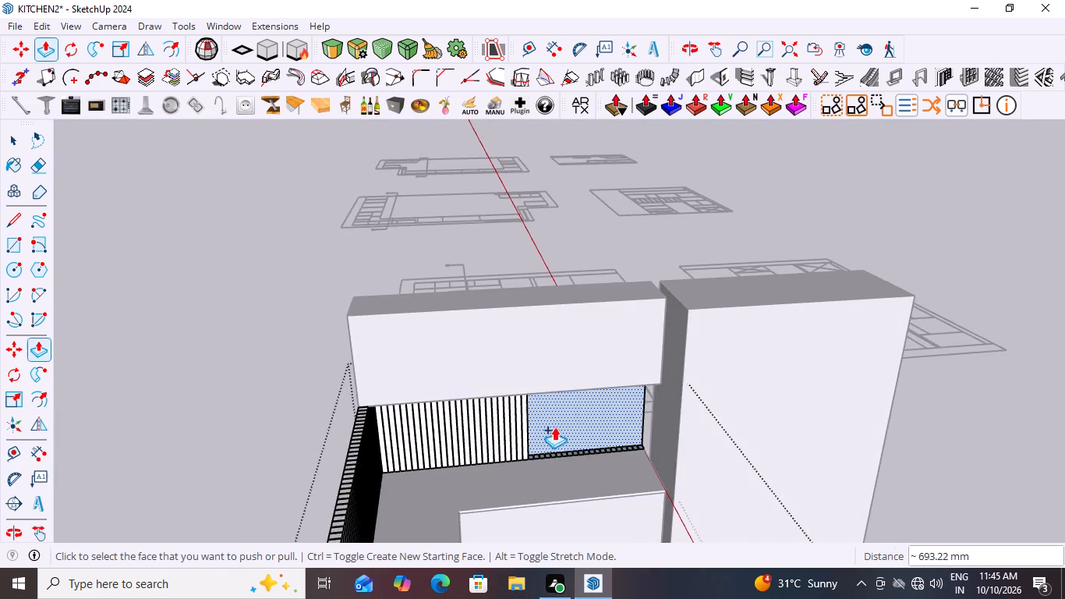
pyautogui.scroll(8, 554, 426)
pyautogui.moveTo(569, 464); pyautogui.dragTo(550, 552, button='middle')
pyautogui.scroll(4, 512, 416)
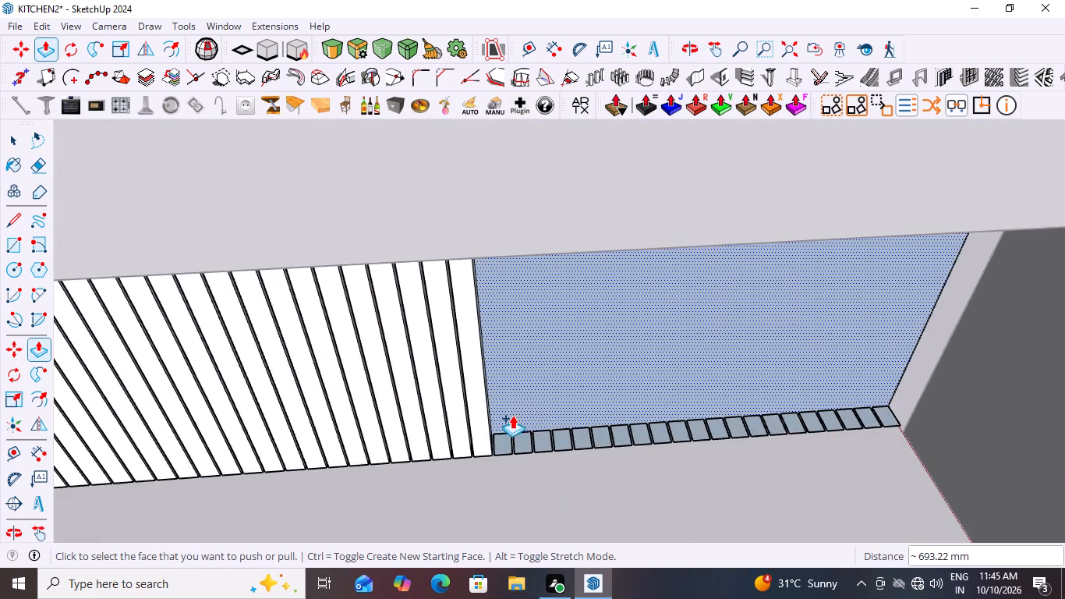
pyautogui.scroll(8, 512, 415)
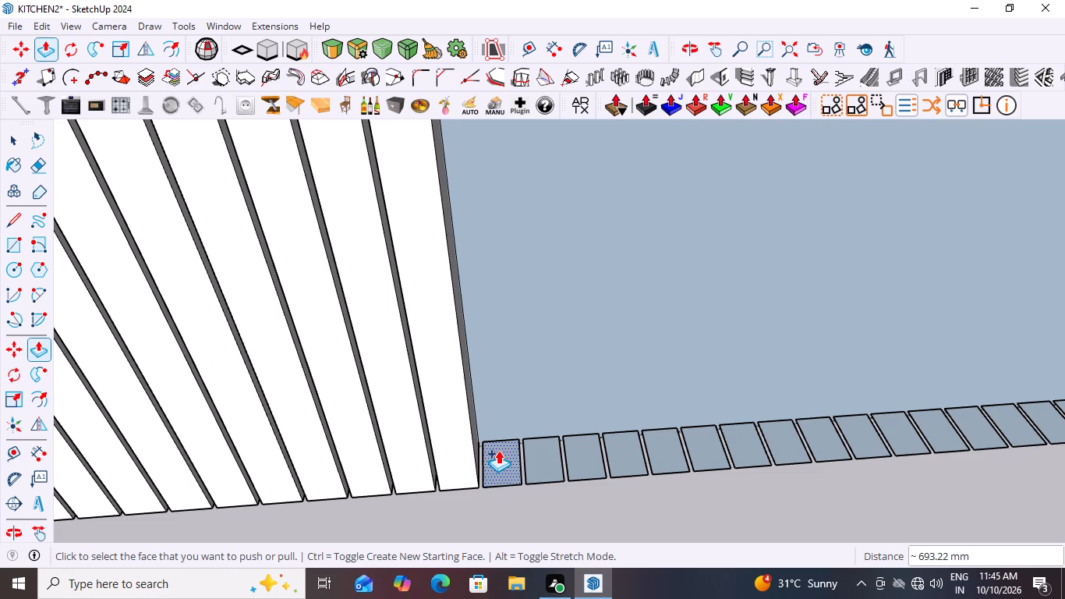
pyautogui.doubleClick(499, 450)
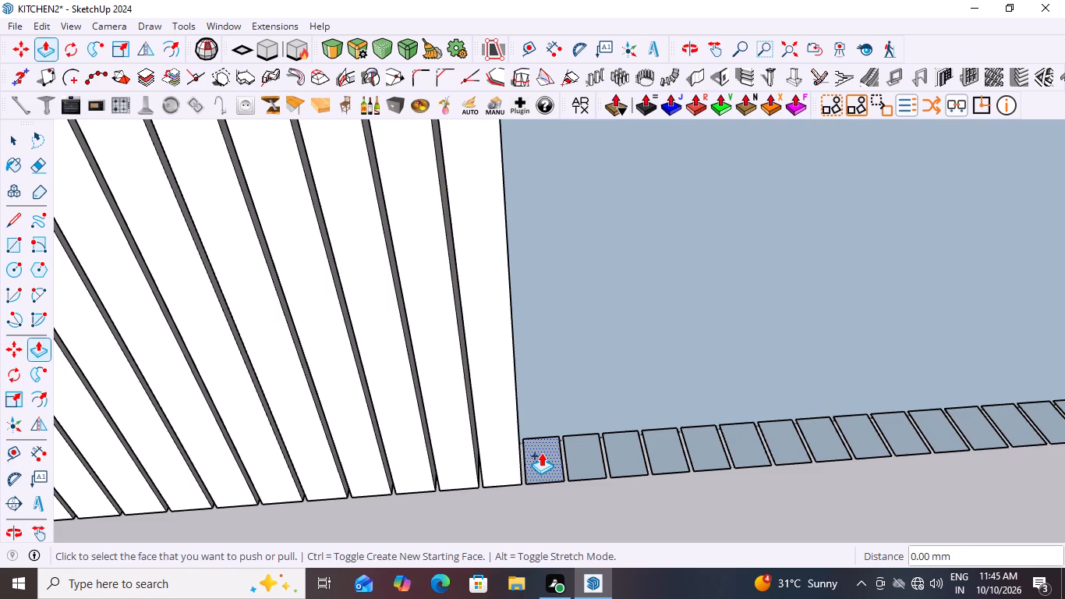
pyautogui.doubleClick(541, 452)
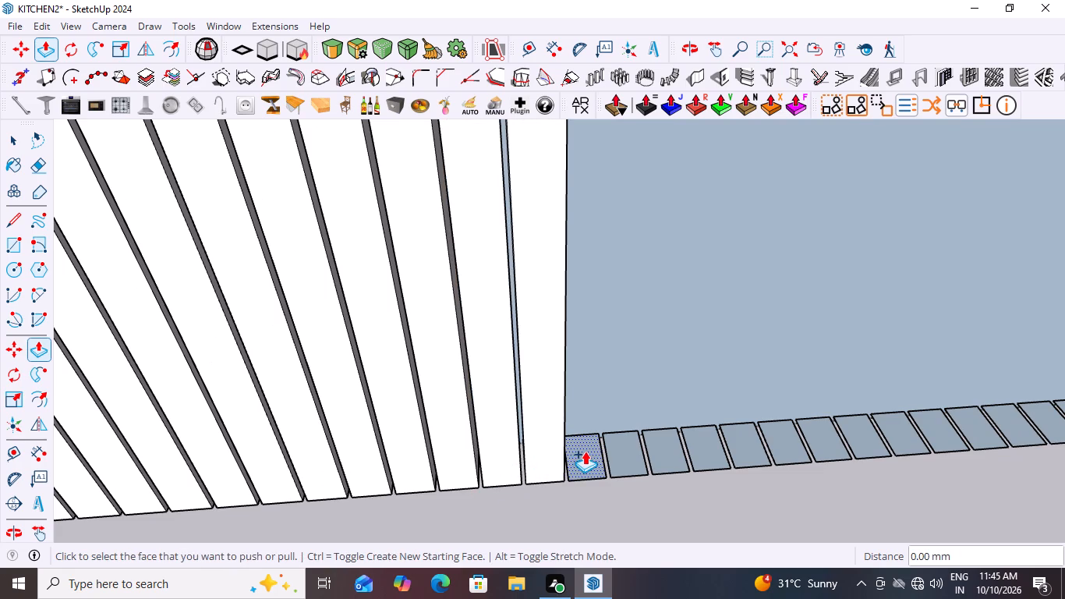
pyautogui.doubleClick(585, 451)
pyautogui.doubleClick(626, 448)
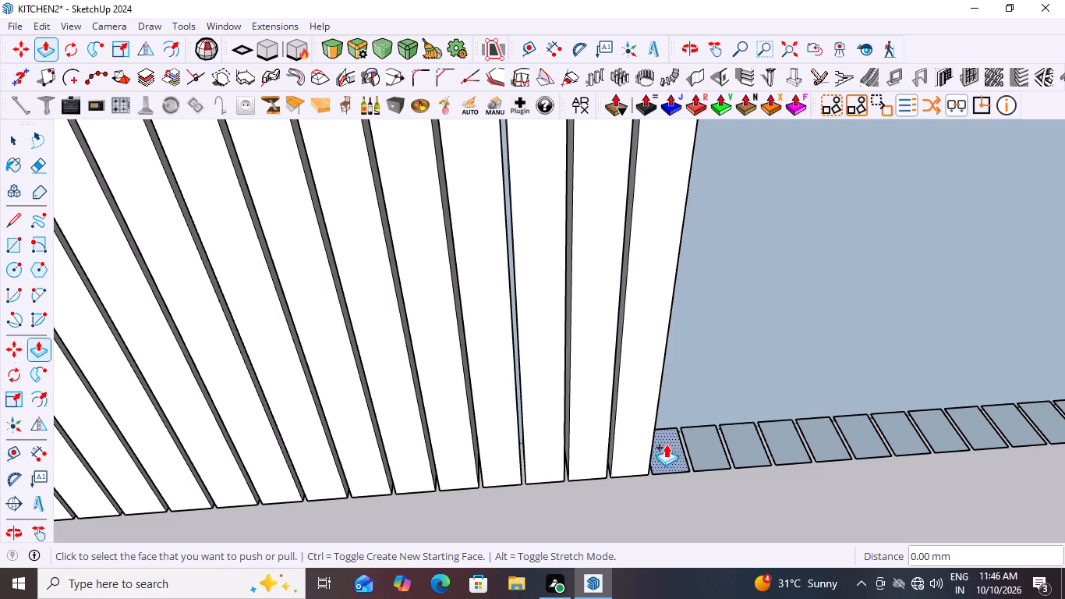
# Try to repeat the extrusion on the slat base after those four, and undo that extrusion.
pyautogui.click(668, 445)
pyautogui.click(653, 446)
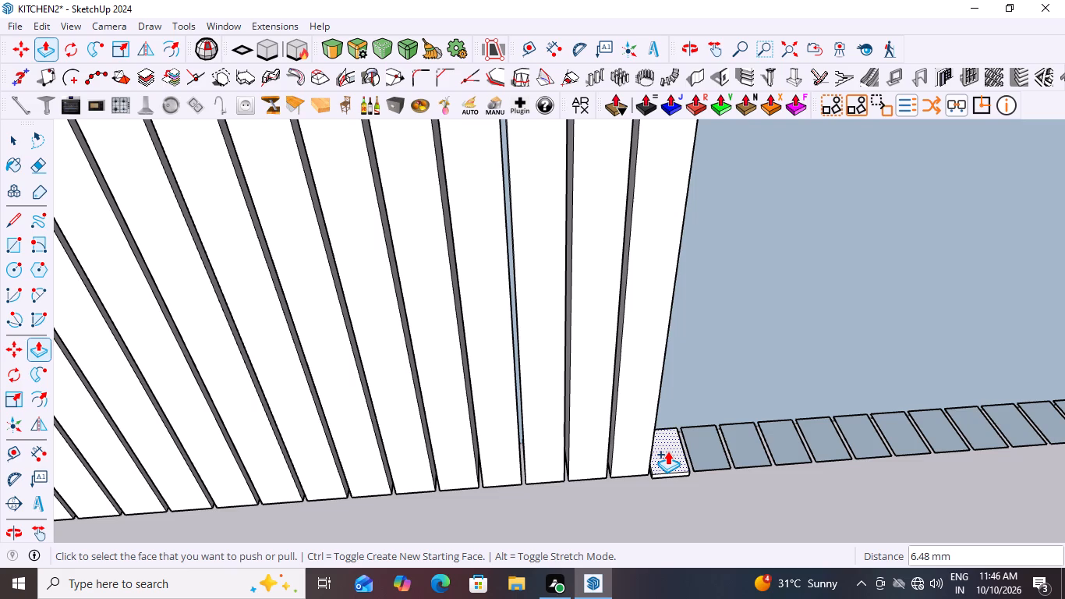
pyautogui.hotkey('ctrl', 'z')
# Extrude that same slat base on the adjoining wall up to the wall panel's top edge, about 693 mm.
pyautogui.click(670, 443)
pyautogui.scroll(-9, 564, 448)
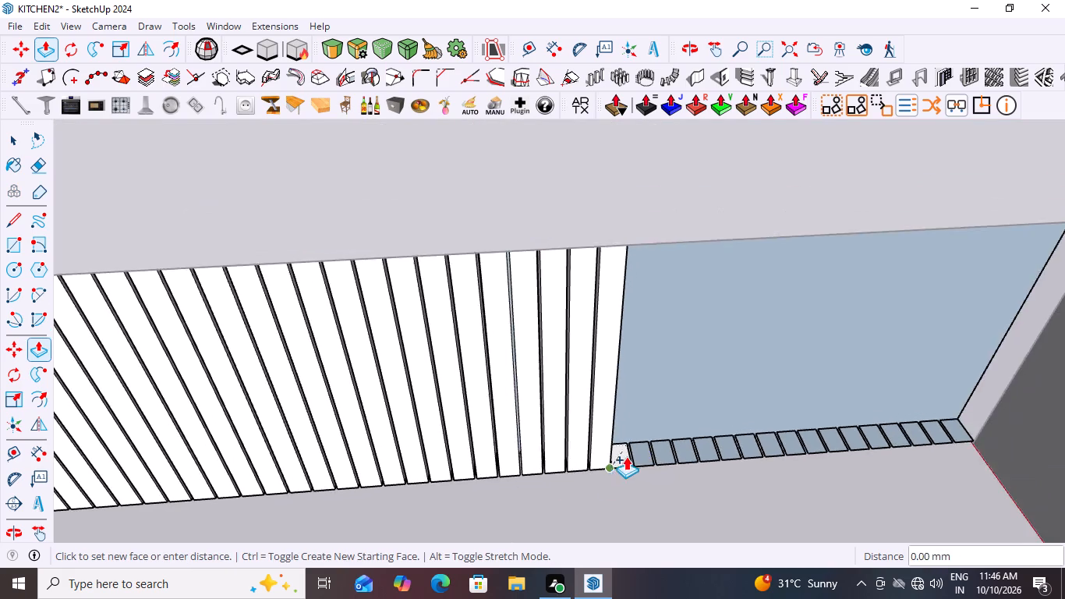
pyautogui.scroll(-8, 626, 456)
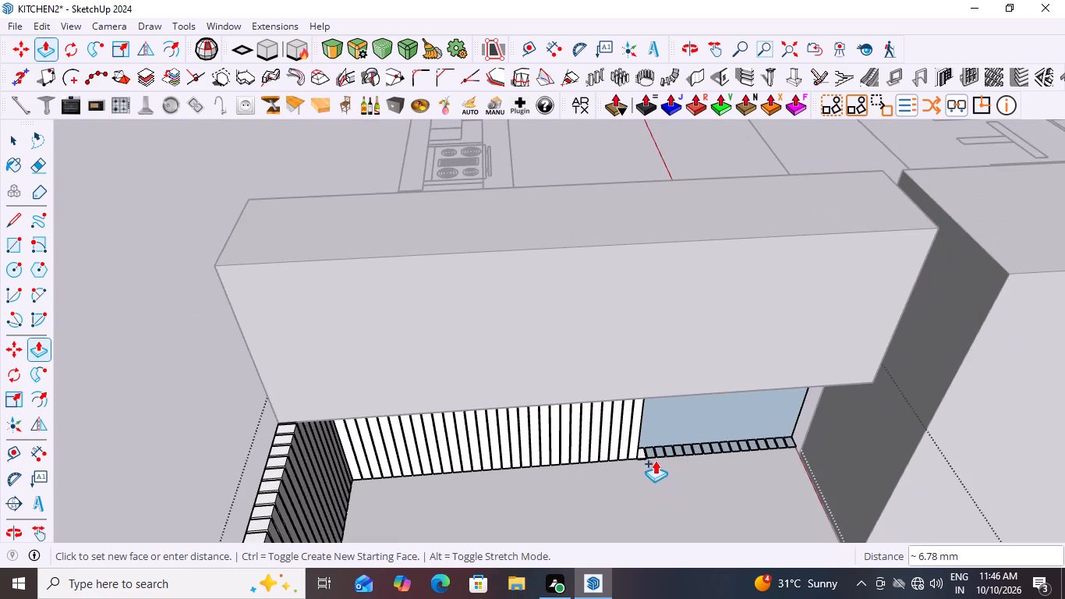
pyautogui.scroll(-4, 655, 460)
pyautogui.moveTo(685, 433); pyautogui.dragTo(653, 321, button='middle')
pyautogui.scroll(10, 660, 398)
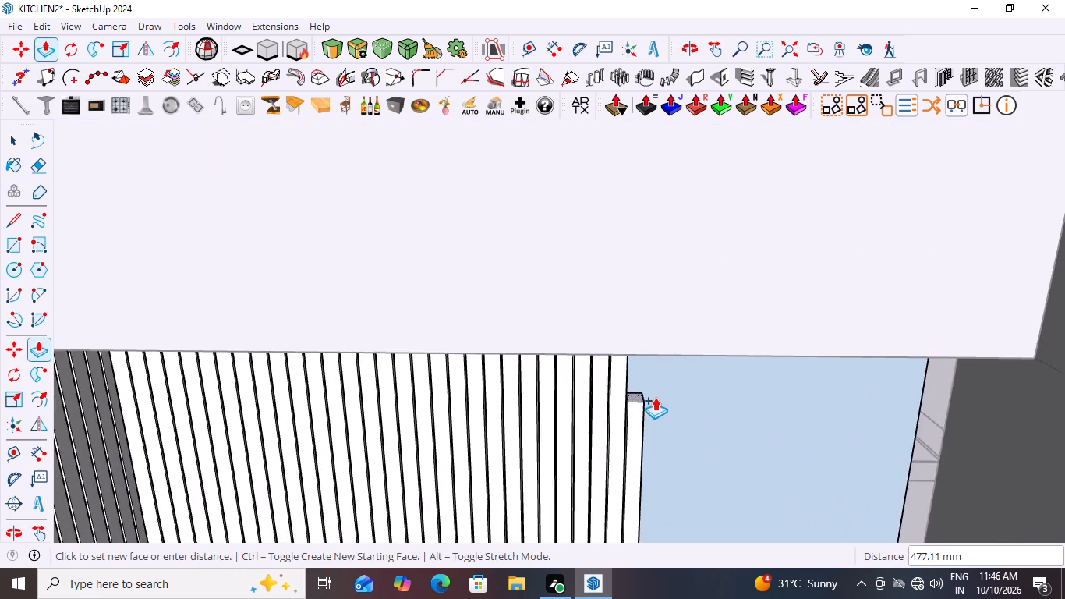
pyautogui.scroll(2, 655, 397)
pyautogui.scroll(11, 722, 335)
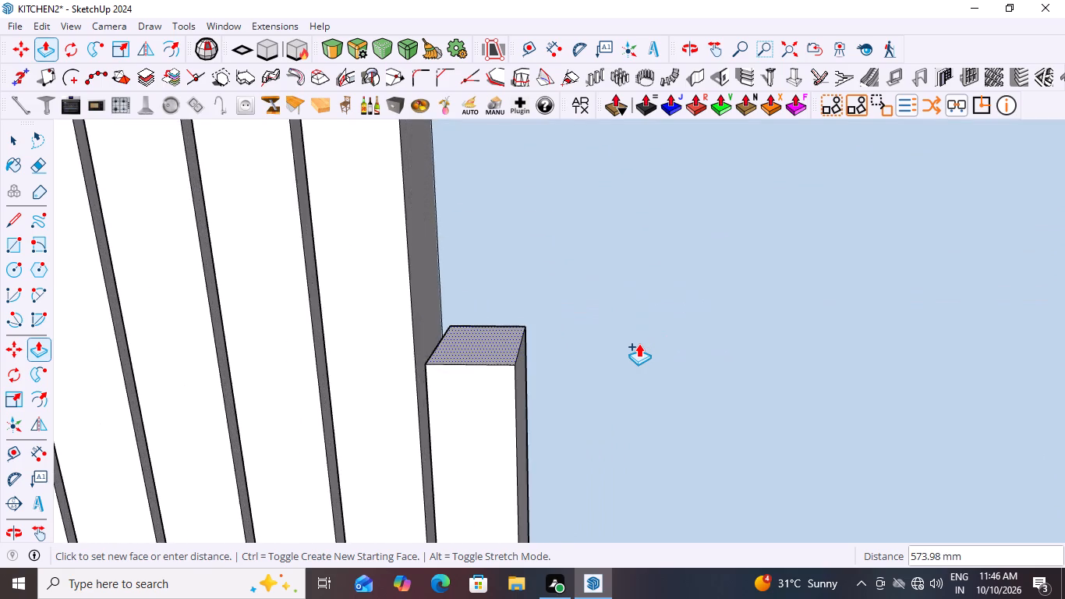
pyautogui.scroll(-10, 639, 343)
pyautogui.moveTo(640, 335); pyautogui.dragTo(678, 172, button='middle')
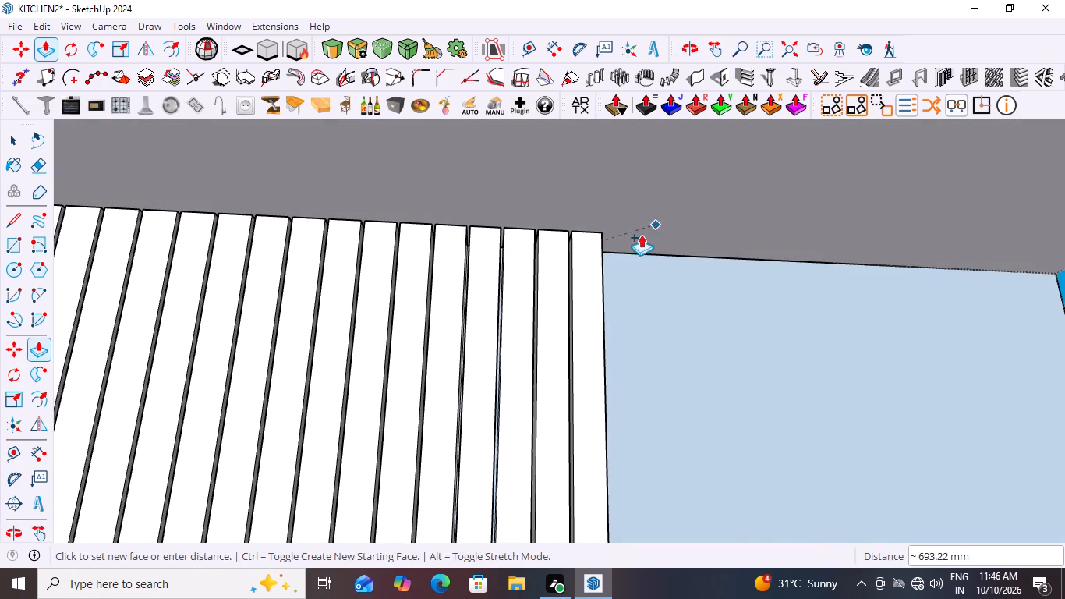
pyautogui.click(633, 257)
# Repeat the 693 mm extrusion on the next three slat bases along the adjoining wall.
pyautogui.scroll(-20, 469, 236)
pyautogui.scroll(-7, 469, 236)
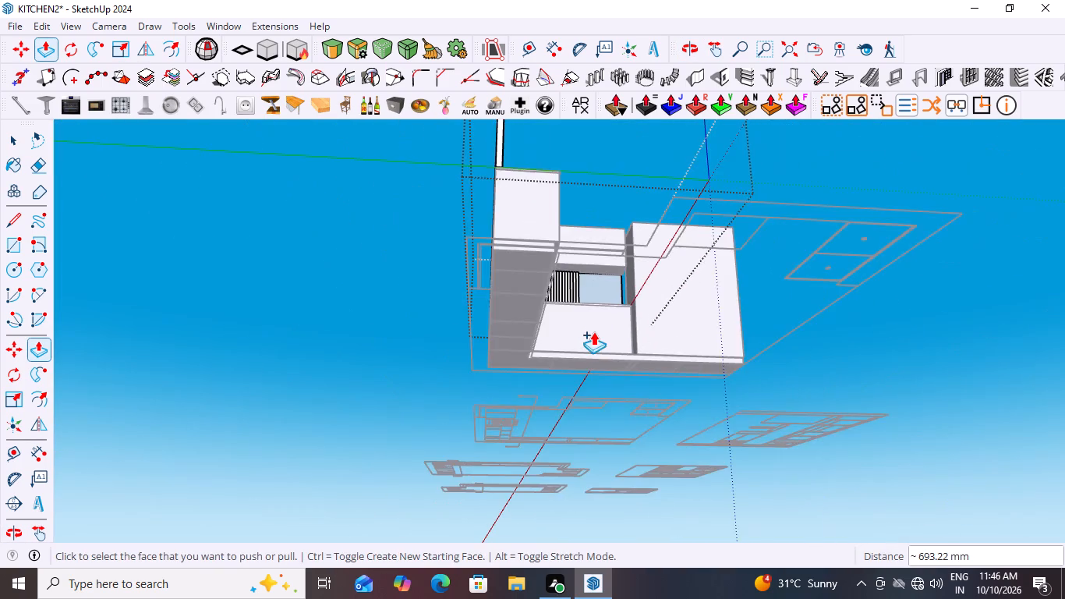
pyautogui.scroll(-8, 593, 331)
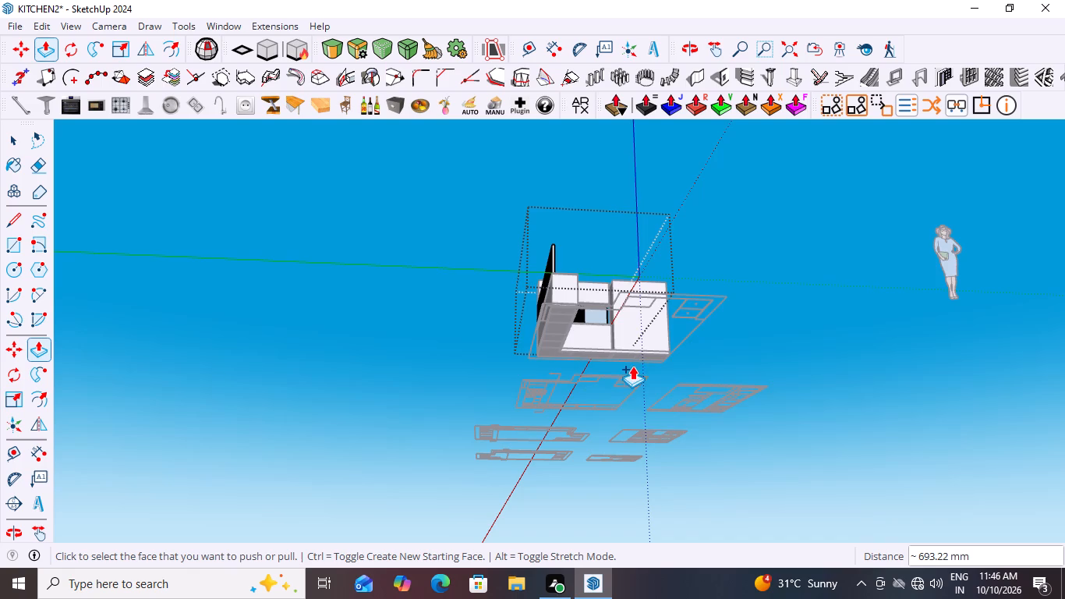
pyautogui.scroll(6, 598, 353)
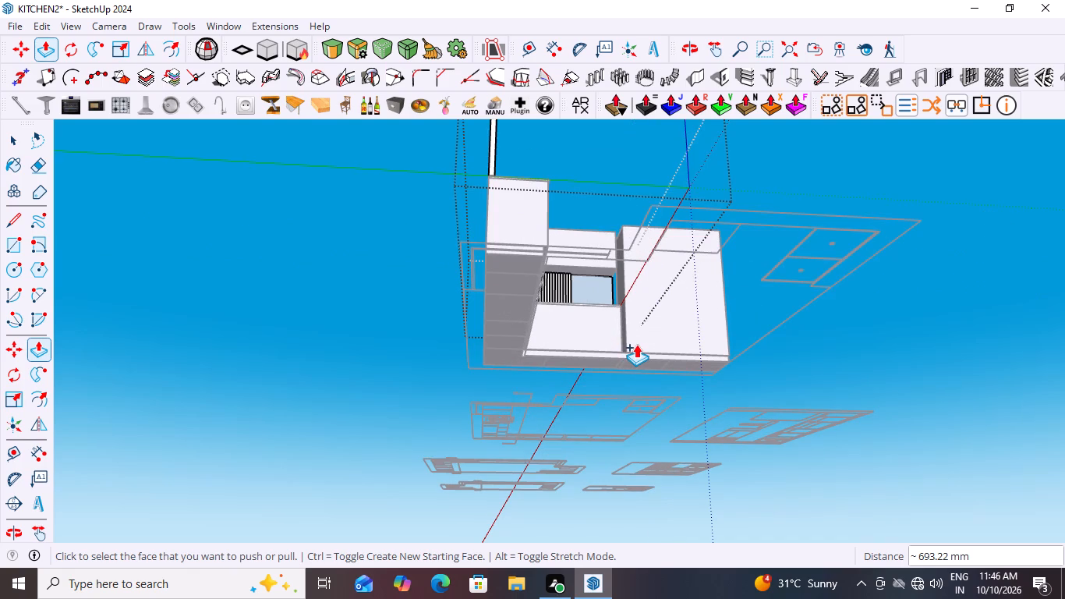
pyautogui.moveTo(682, 396); pyautogui.dragTo(641, 598, button='middle')
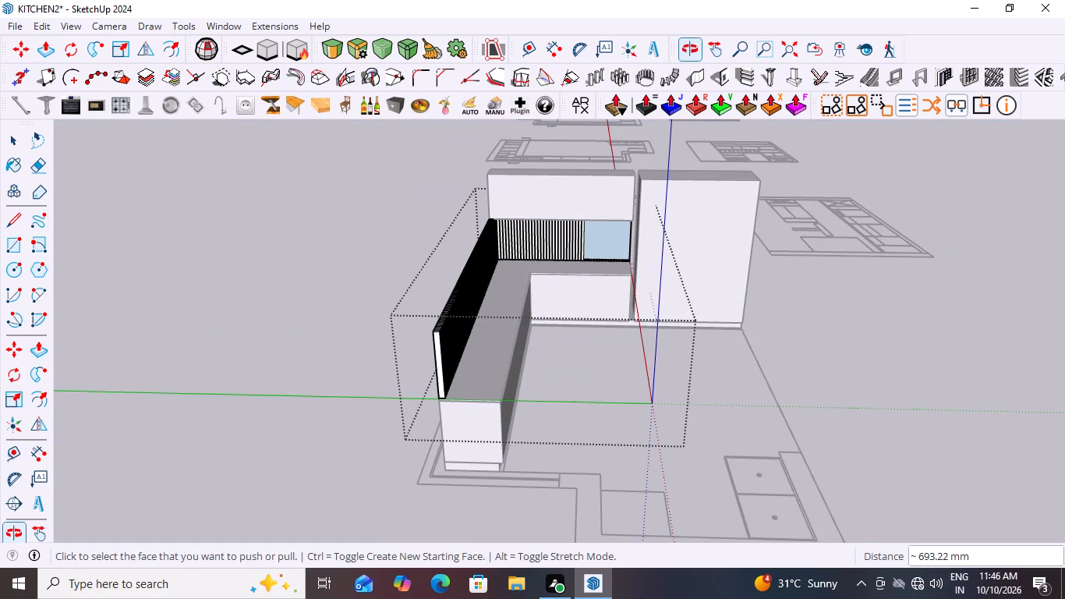
pyautogui.moveTo(554, 264); pyautogui.dragTo(603, 361, button='middle')
pyautogui.scroll(7, 564, 200)
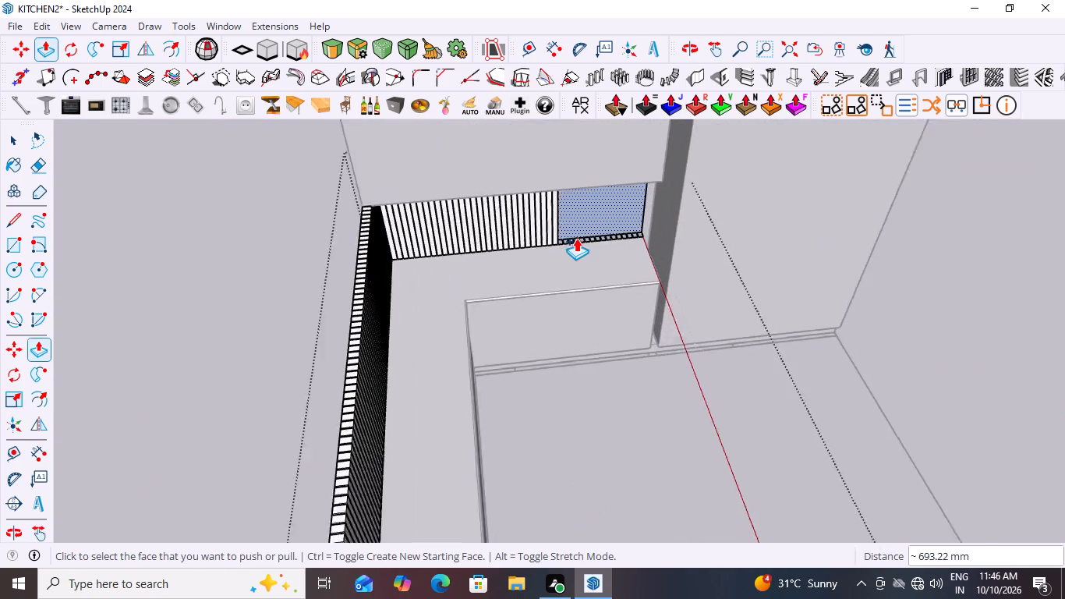
pyautogui.scroll(19, 576, 238)
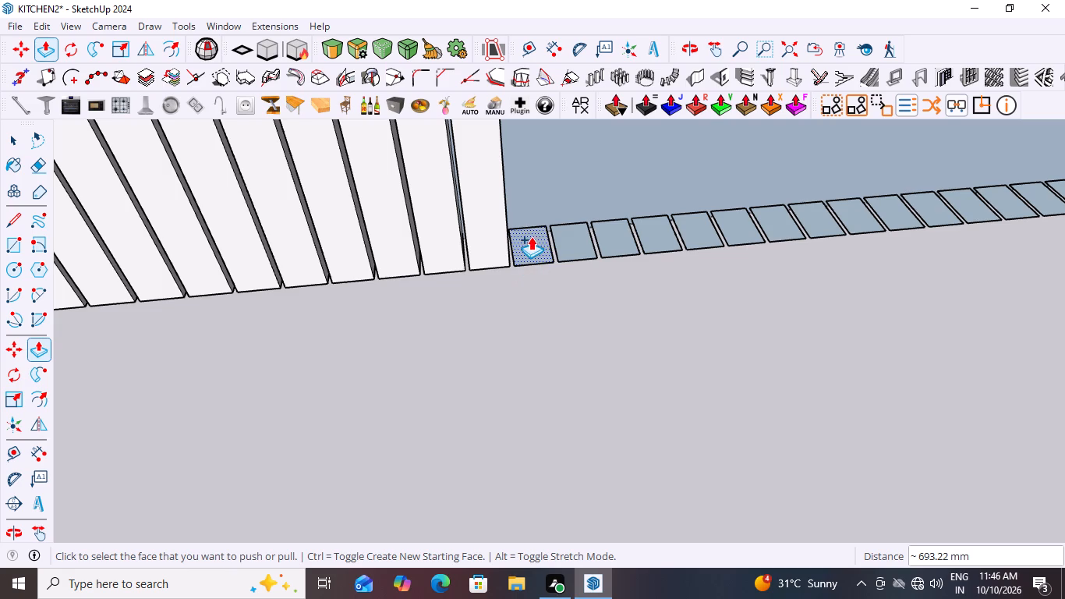
pyautogui.click(529, 234)
pyautogui.click(529, 234)
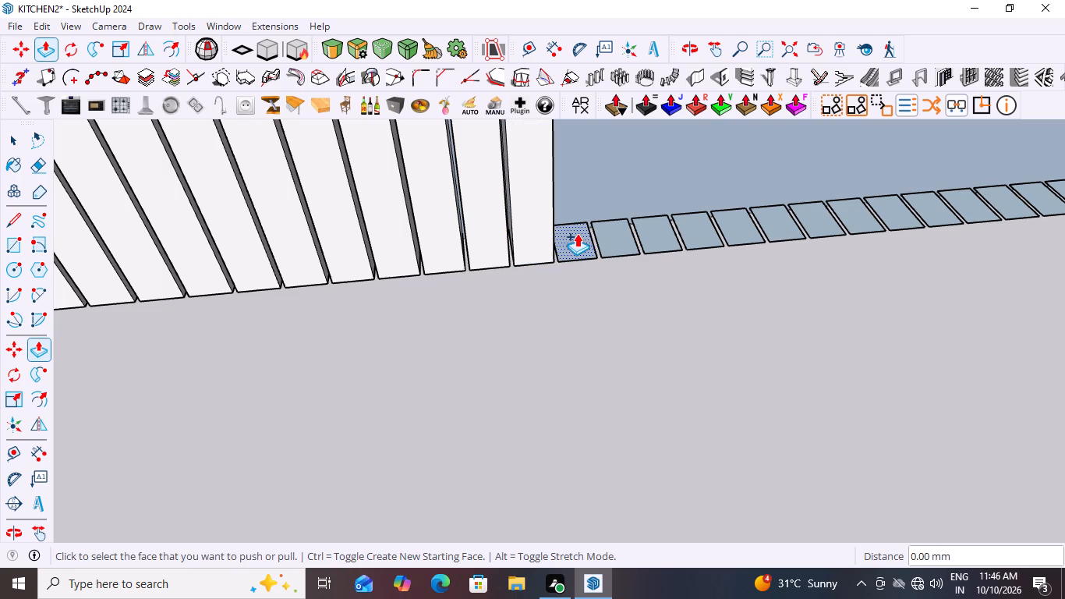
pyautogui.doubleClick(577, 233)
pyautogui.tripleClick(617, 229)
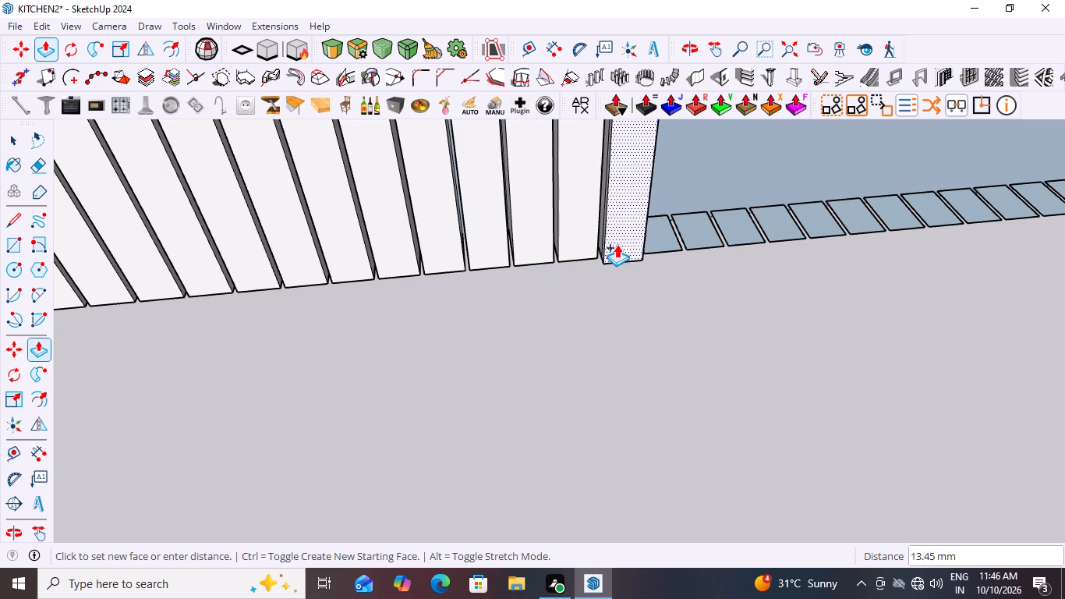
pyautogui.press('Escape')
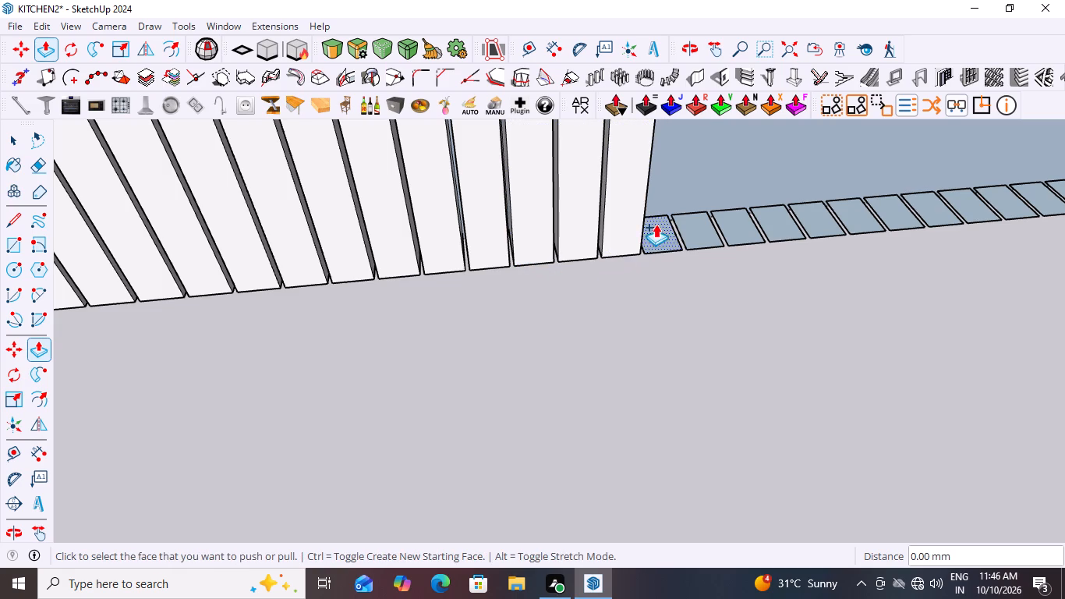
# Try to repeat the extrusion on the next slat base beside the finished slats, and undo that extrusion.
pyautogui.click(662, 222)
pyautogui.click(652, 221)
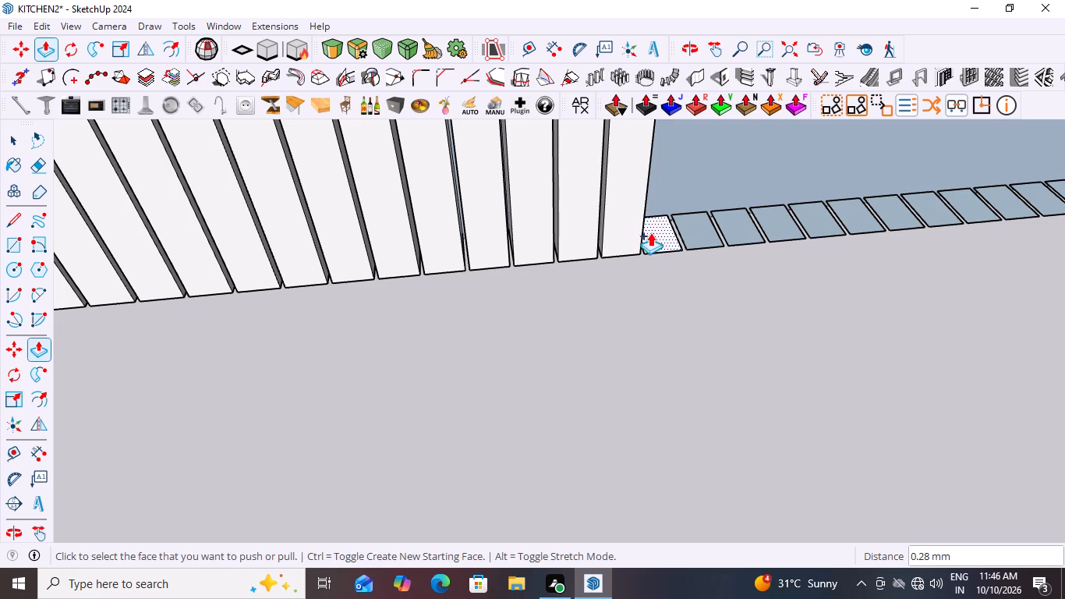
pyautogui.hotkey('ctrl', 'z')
# Extrude the slat base beside the finished slats up to the wall panel's top edge, about 693 mm.
pyautogui.click(663, 232)
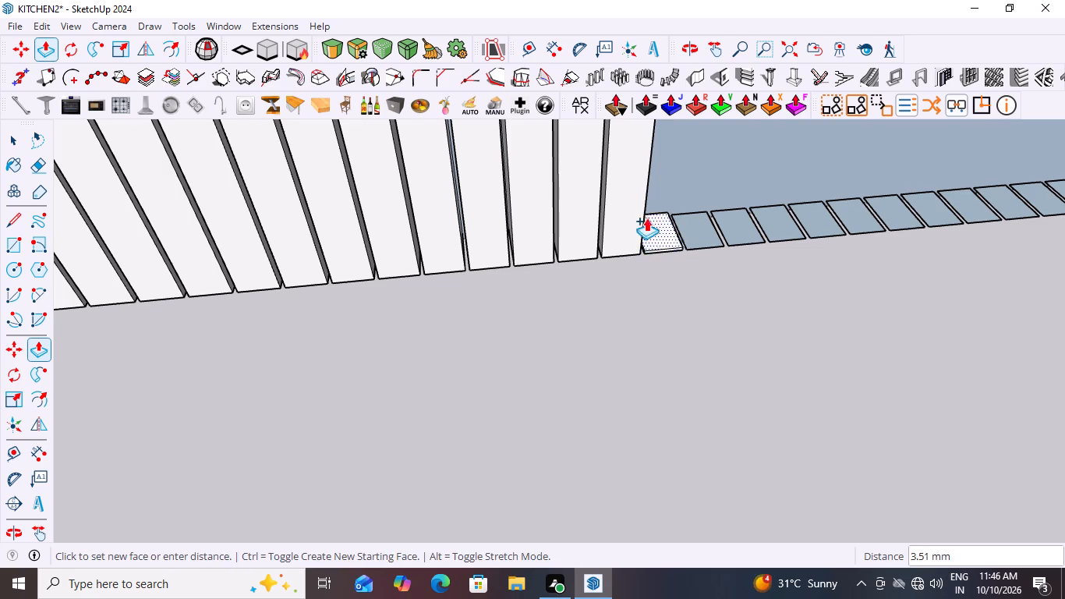
pyautogui.scroll(-20, 600, 217)
pyautogui.scroll(-1, 600, 217)
pyautogui.moveTo(674, 204); pyautogui.dragTo(670, 164, button='middle')
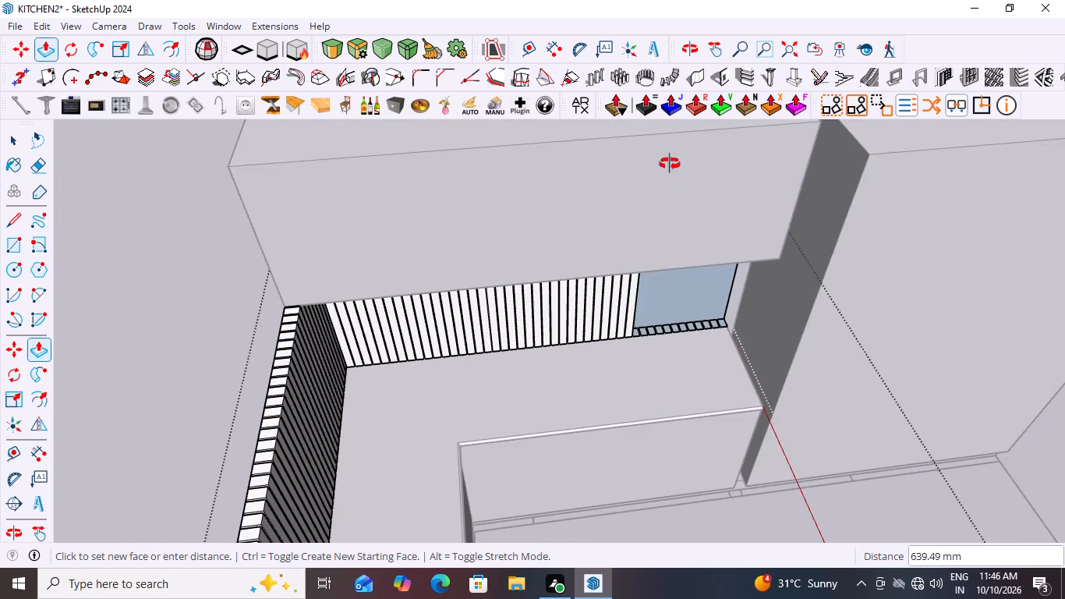
pyautogui.moveTo(670, 164); pyautogui.dragTo(667, 77, button='middle')
pyautogui.moveTo(666, 228); pyautogui.dragTo(652, 167, button='middle')
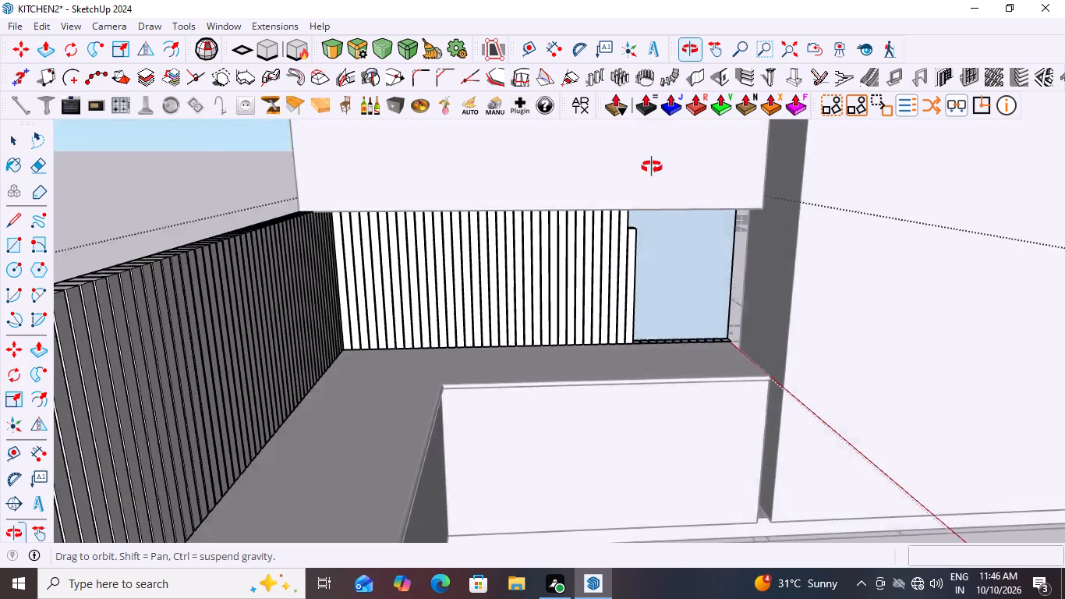
pyautogui.moveTo(652, 167); pyautogui.dragTo(660, 216, button='middle')
pyautogui.scroll(1, 665, 224)
pyautogui.scroll(9, 601, 224)
pyautogui.moveTo(656, 221); pyautogui.dragTo(621, 179, button='middle')
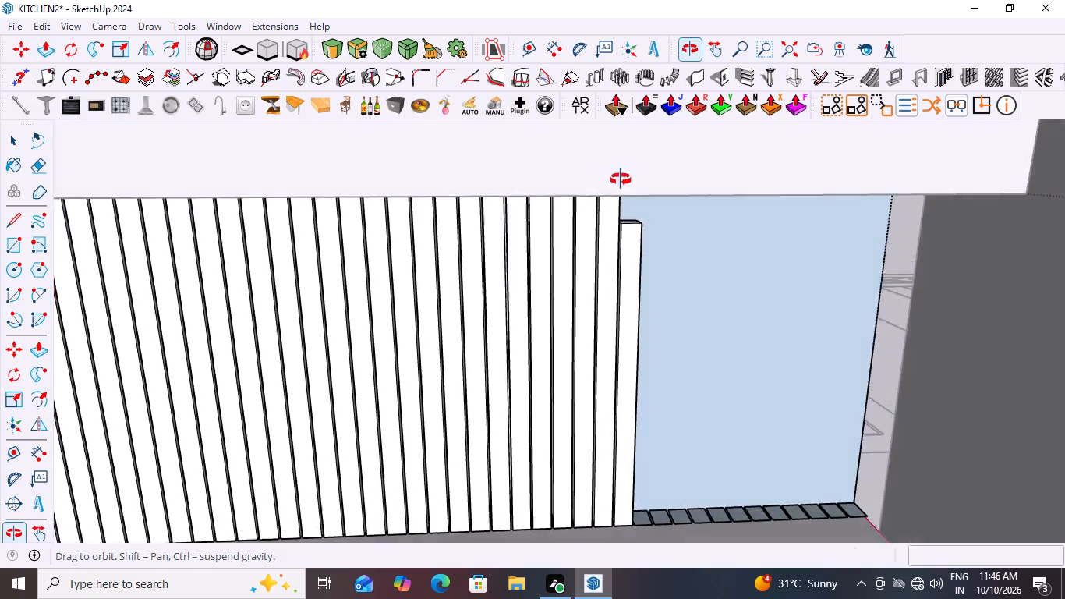
pyautogui.moveTo(621, 179); pyautogui.dragTo(604, 133, button='middle')
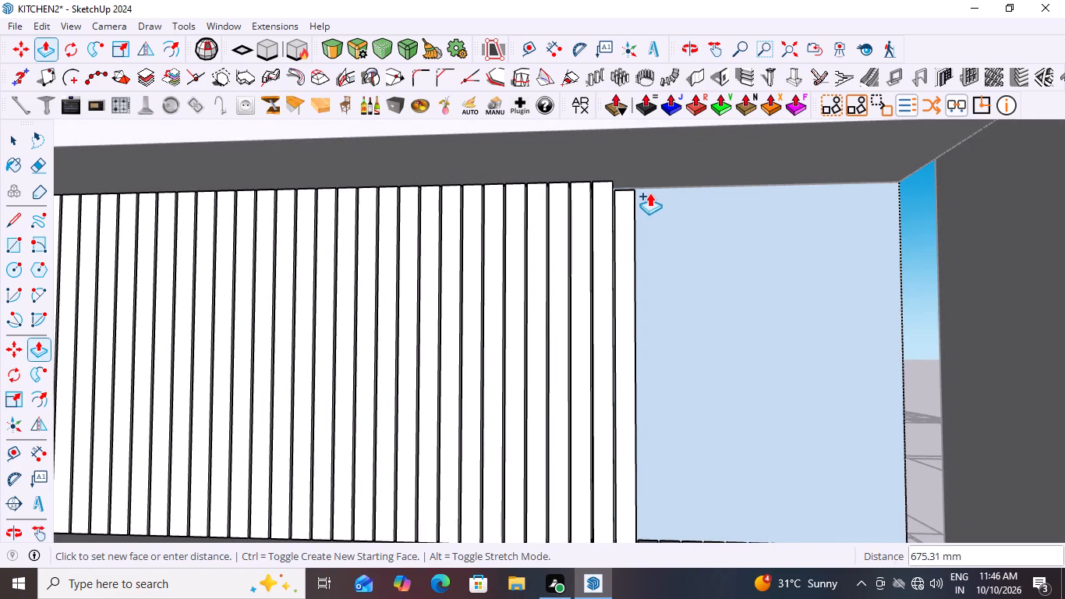
pyautogui.click(650, 192)
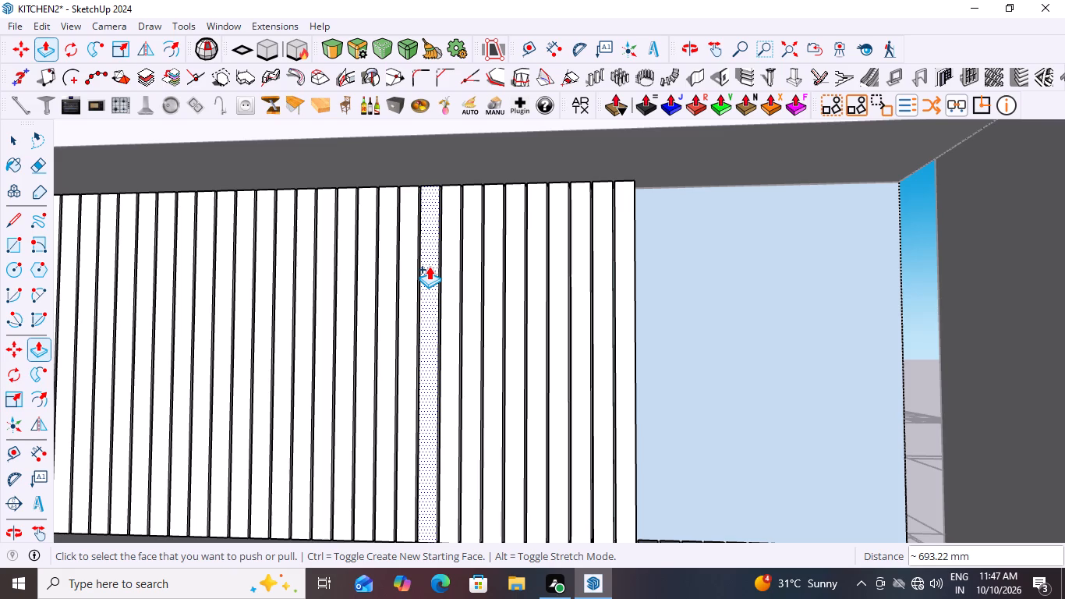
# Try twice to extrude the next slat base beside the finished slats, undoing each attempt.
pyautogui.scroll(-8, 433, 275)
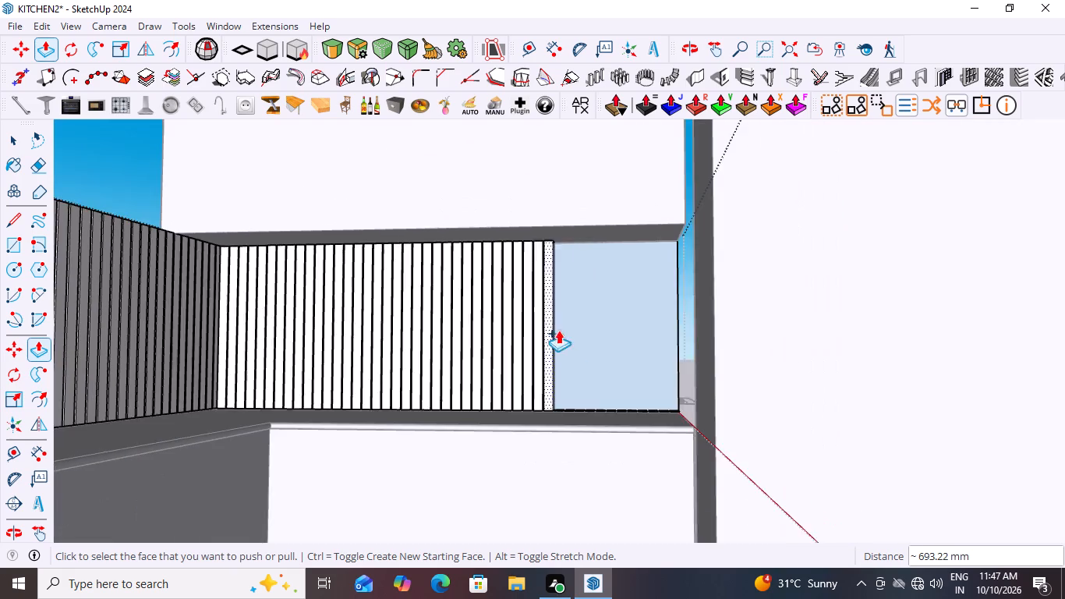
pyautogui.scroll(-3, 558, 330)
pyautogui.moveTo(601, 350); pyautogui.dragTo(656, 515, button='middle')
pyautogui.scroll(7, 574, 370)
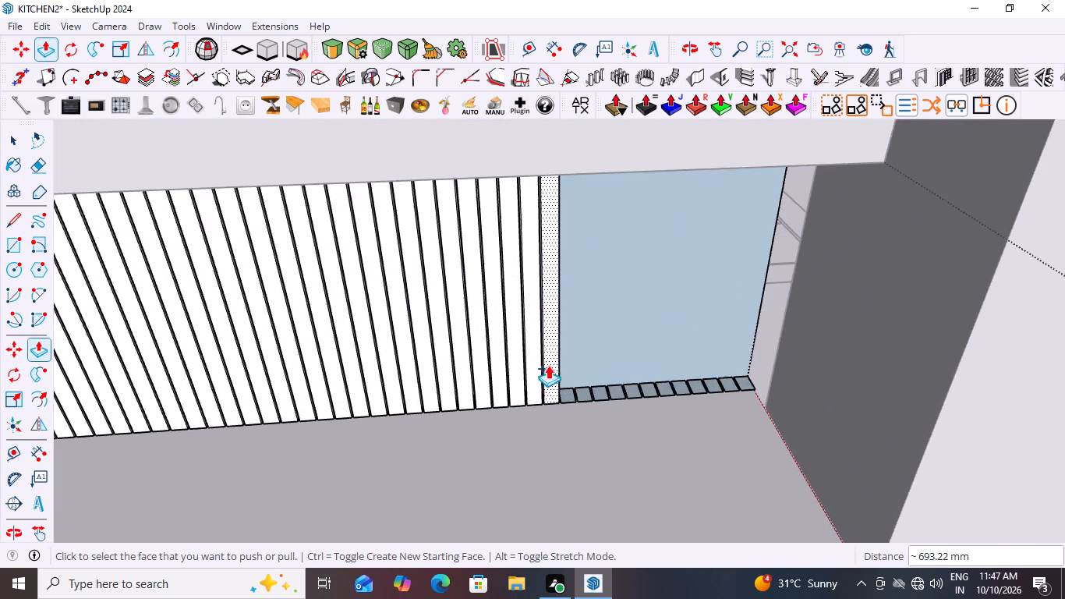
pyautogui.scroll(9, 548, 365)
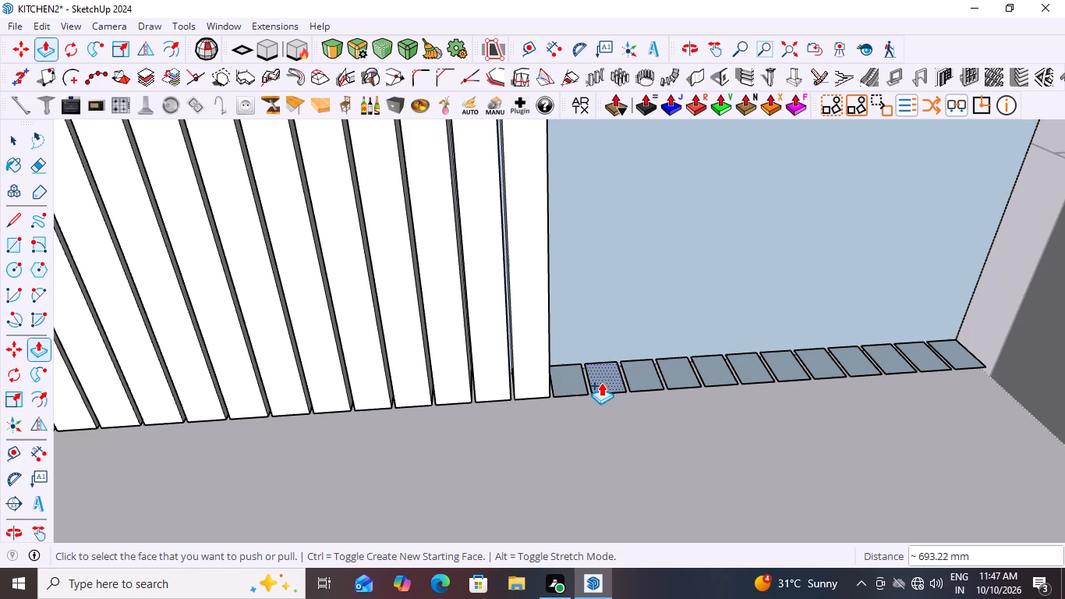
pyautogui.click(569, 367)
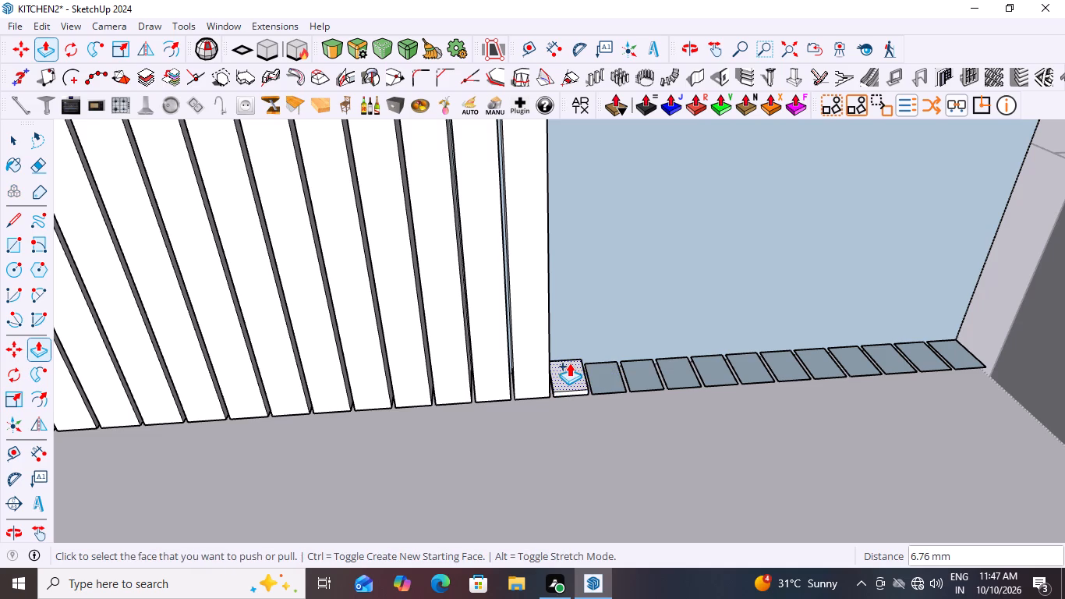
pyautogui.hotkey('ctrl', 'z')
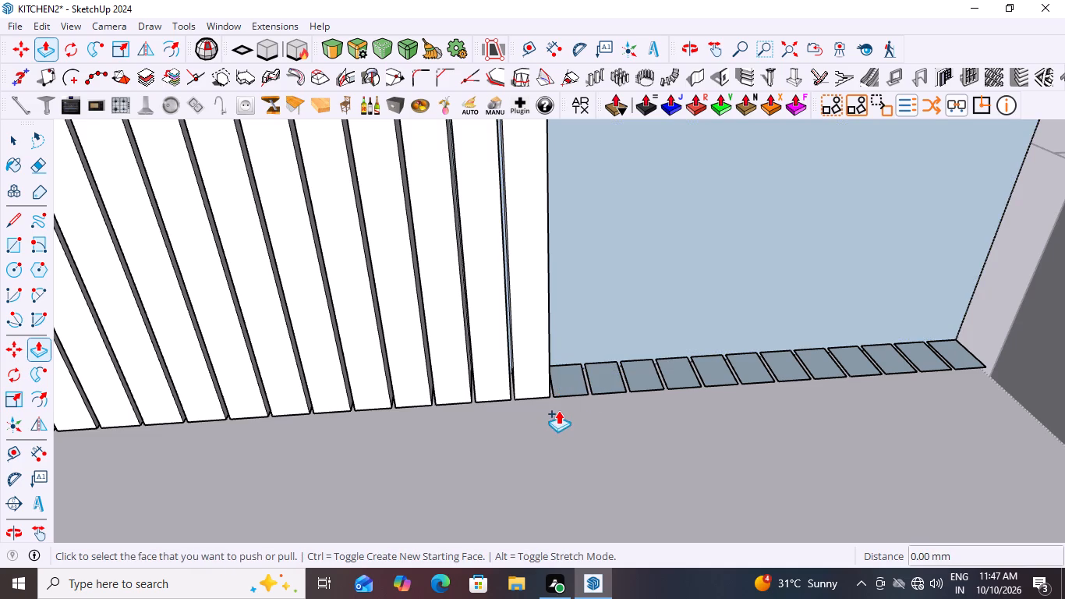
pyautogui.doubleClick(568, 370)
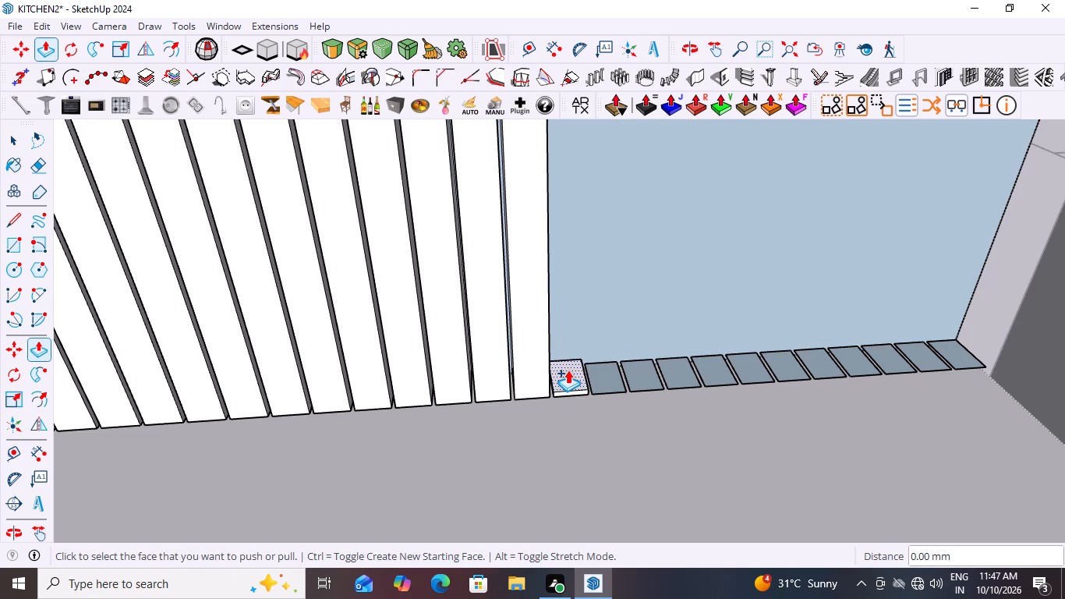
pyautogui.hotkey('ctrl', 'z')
# Extrude that same slat base up to the wall panel's top edge, about 693 mm.
pyautogui.click(570, 369)
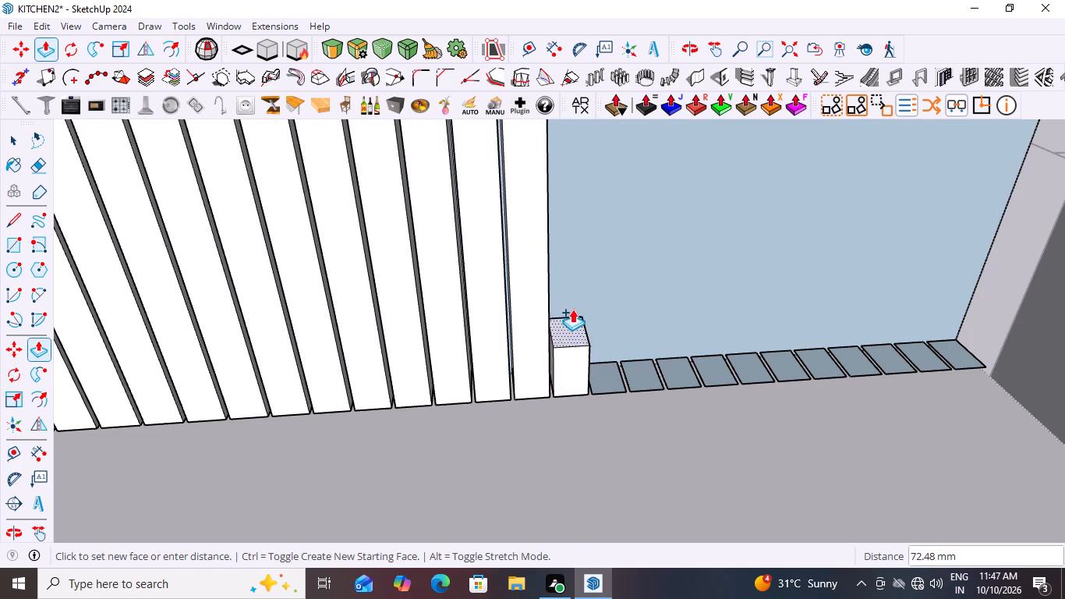
pyautogui.scroll(-19, 552, 341)
pyautogui.moveTo(606, 397); pyautogui.dragTo(578, 139, button='middle')
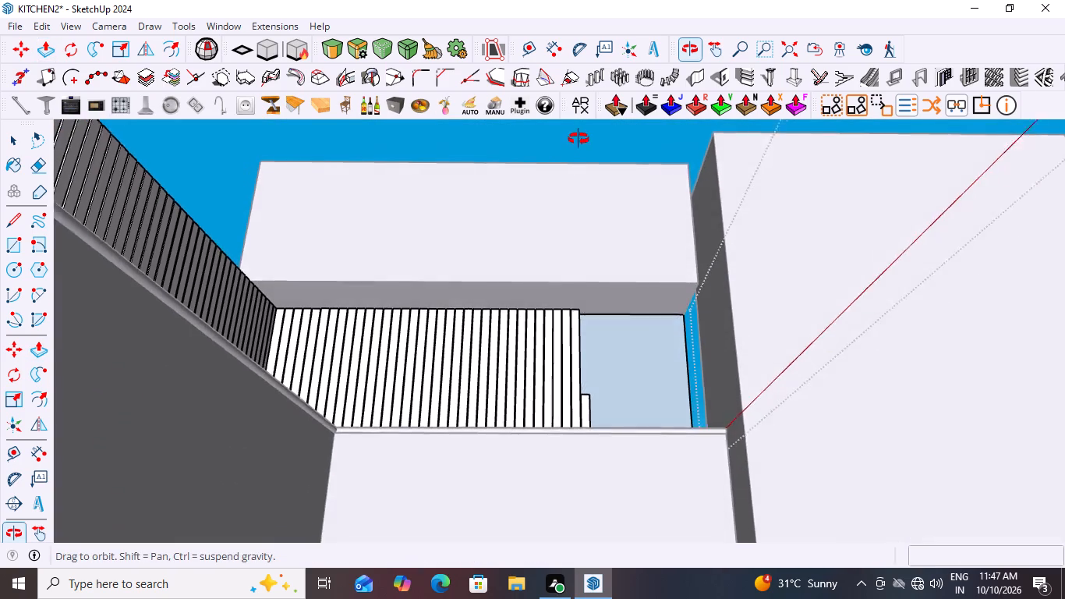
pyautogui.moveTo(578, 139); pyautogui.dragTo(581, 159, button='middle')
pyautogui.scroll(12, 624, 292)
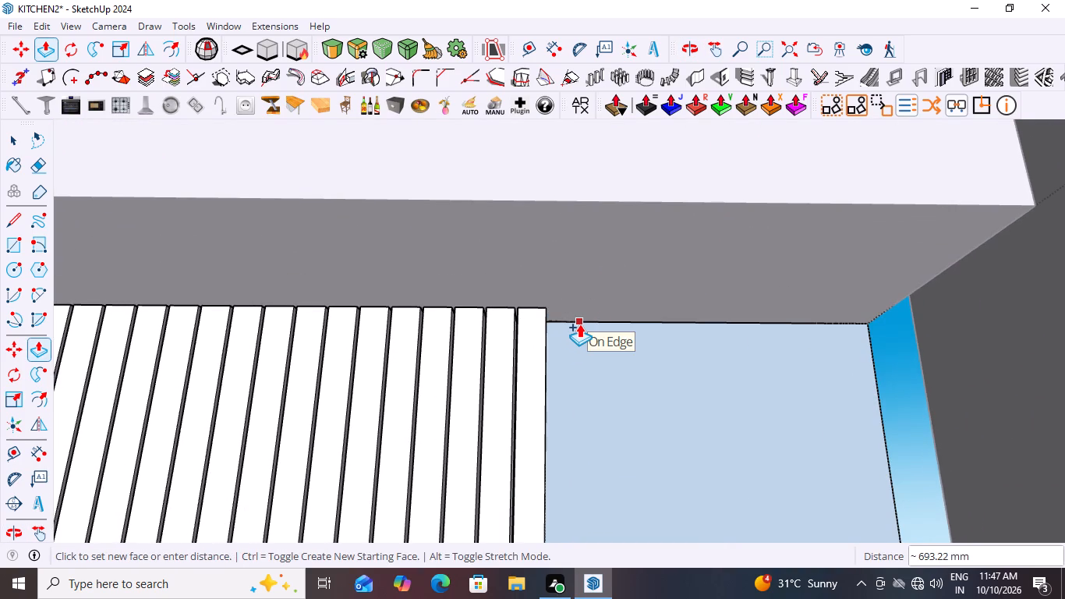
pyautogui.click(579, 324)
# Repeat the 693 mm extrusion on the eleven remaining slat bases, through to the end of the wall panel by the tall cabinet.
pyautogui.scroll(-11, 418, 278)
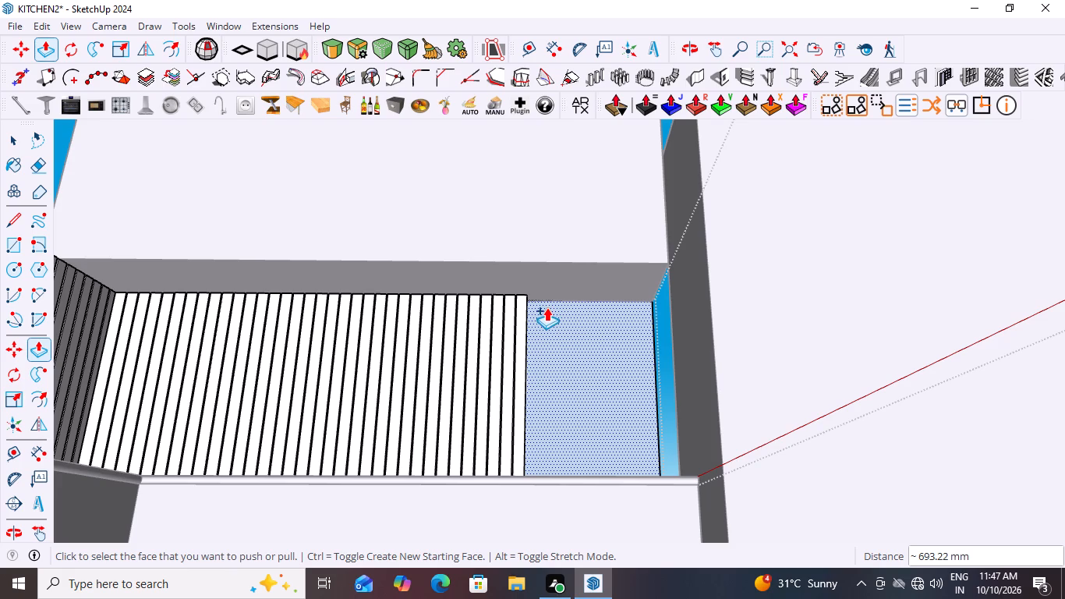
pyautogui.moveTo(576, 353); pyautogui.dragTo(622, 562, button='middle')
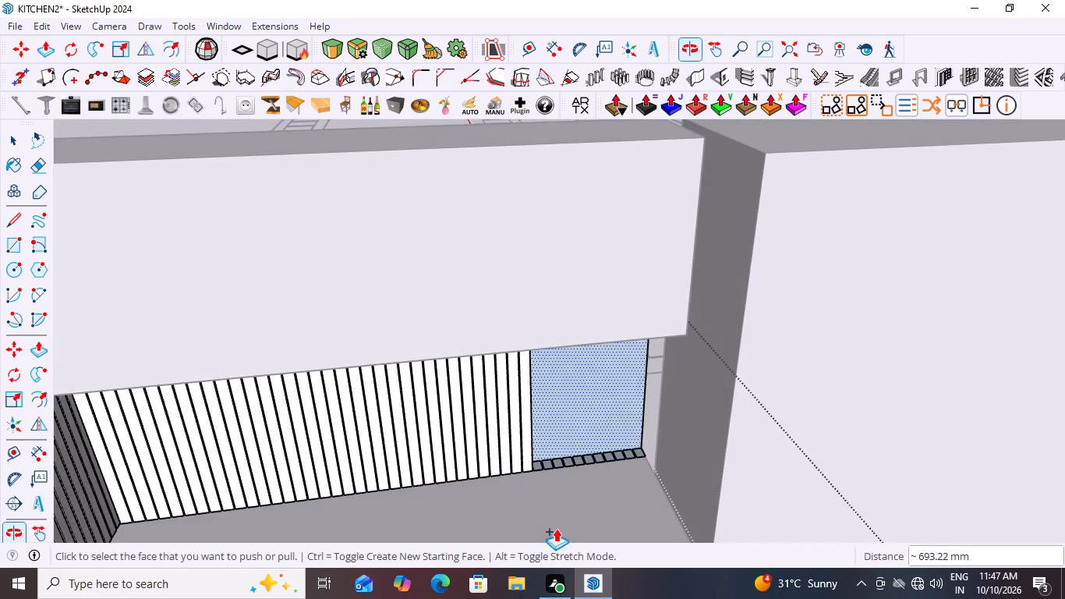
pyautogui.scroll(7, 549, 474)
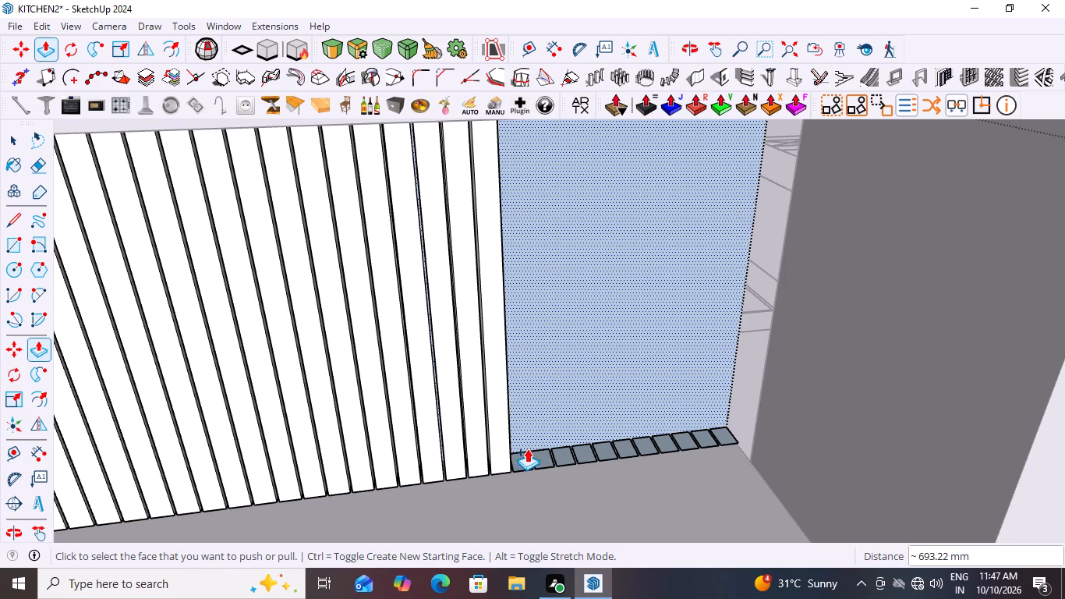
pyautogui.doubleClick(522, 460)
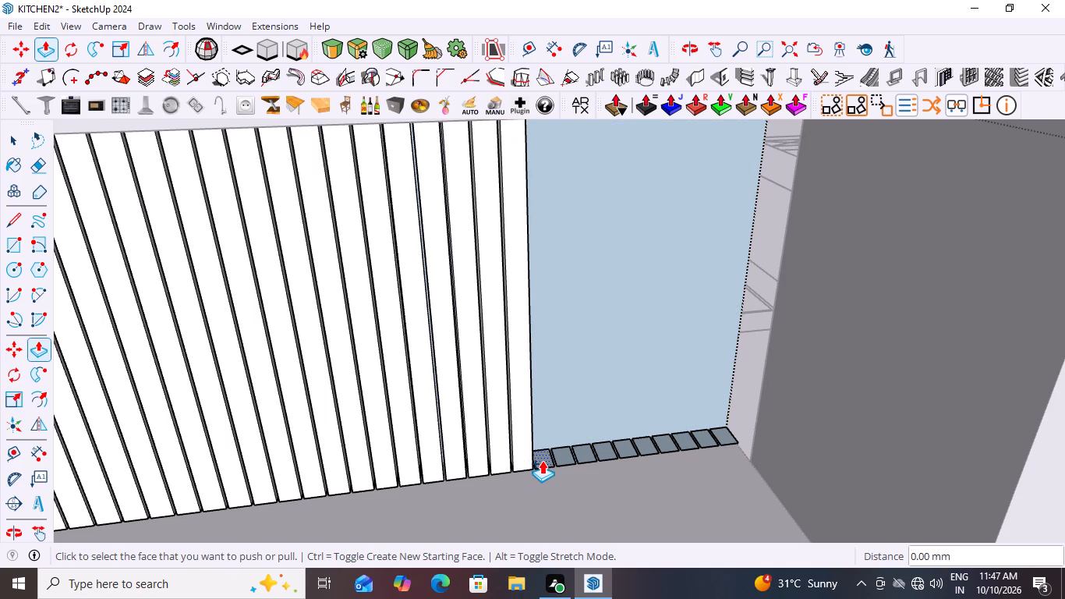
pyautogui.doubleClick(543, 460)
pyautogui.doubleClick(568, 457)
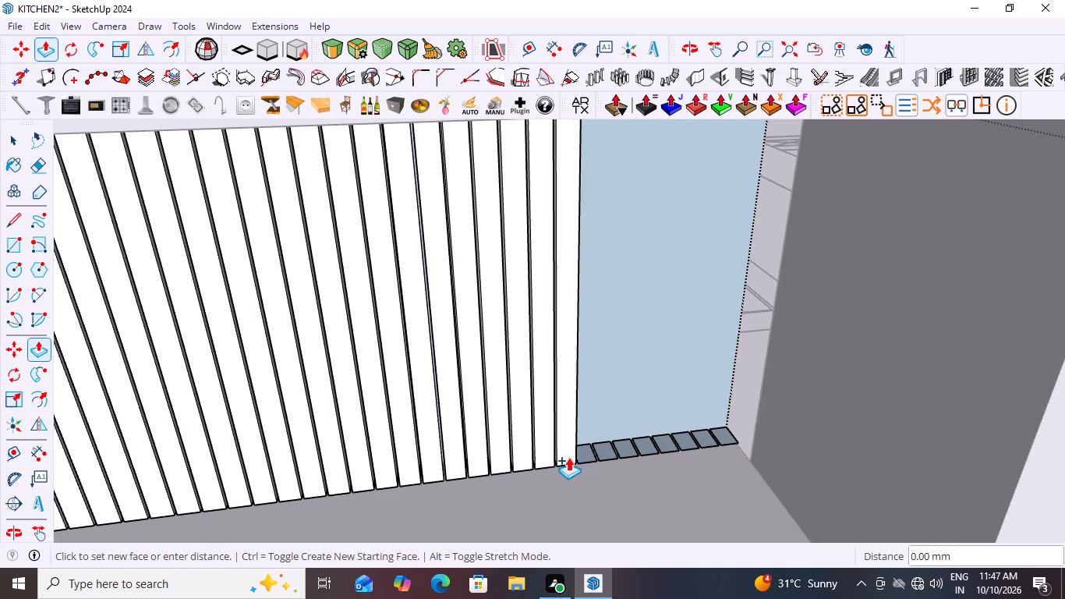
pyautogui.doubleClick(589, 454)
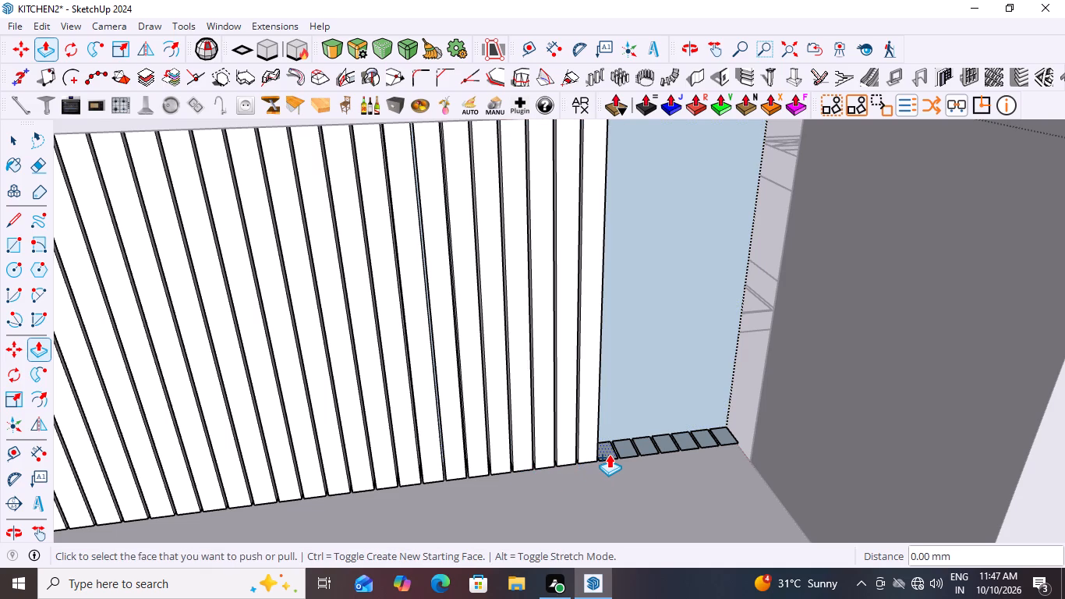
pyautogui.doubleClick(609, 452)
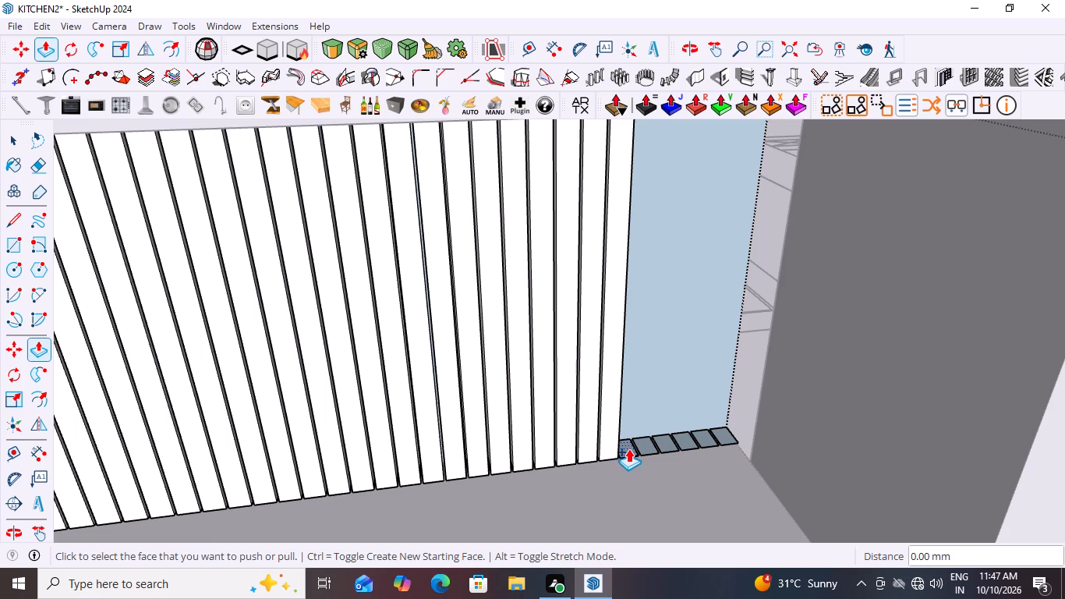
pyautogui.doubleClick(628, 448)
pyautogui.doubleClick(646, 446)
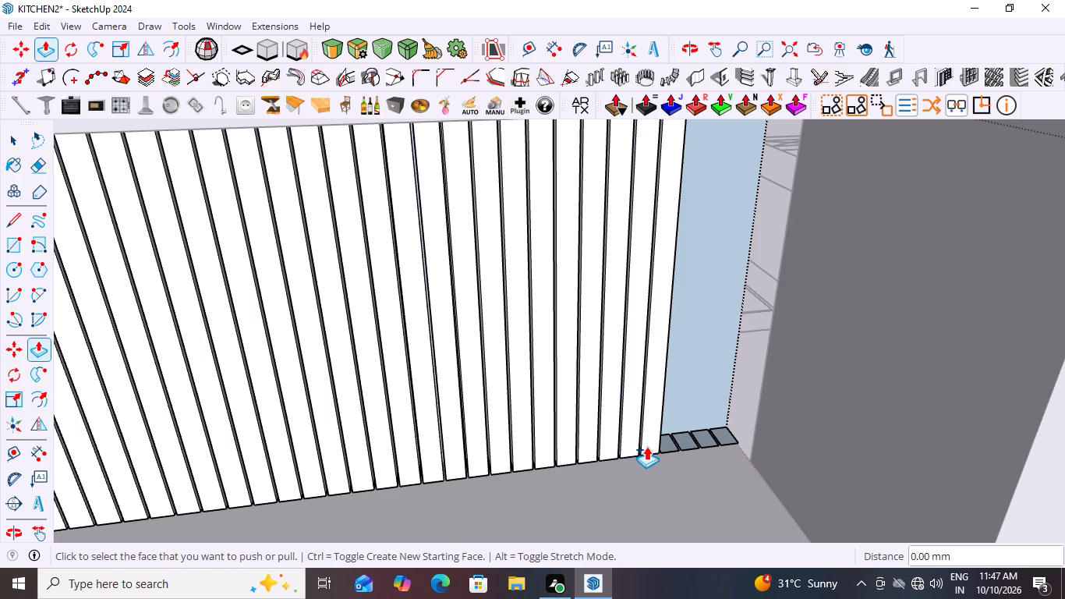
pyautogui.doubleClick(666, 443)
pyautogui.doubleClick(688, 441)
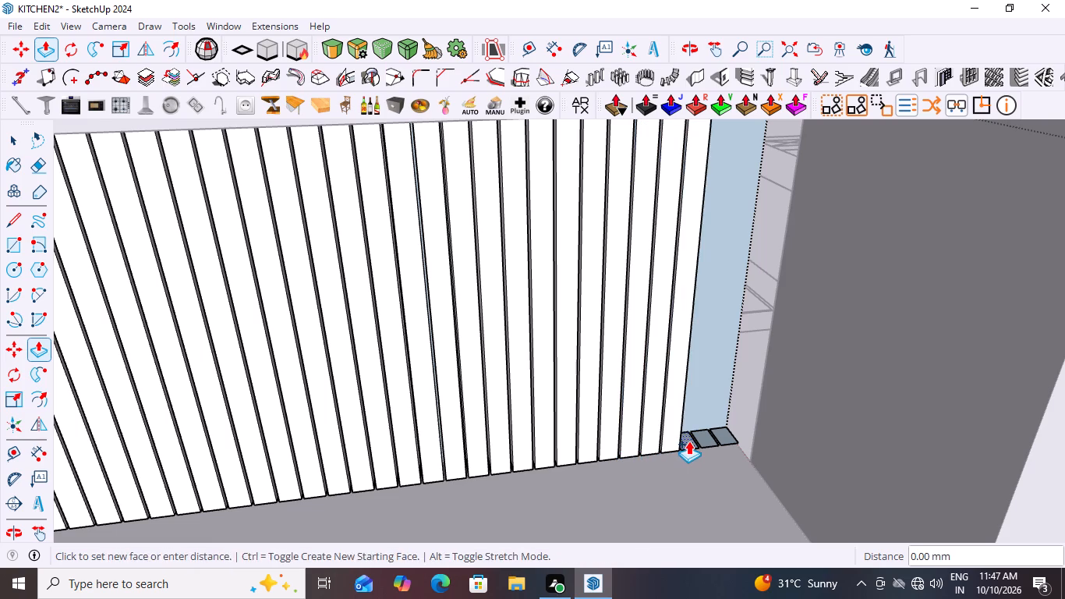
pyautogui.doubleClick(707, 441)
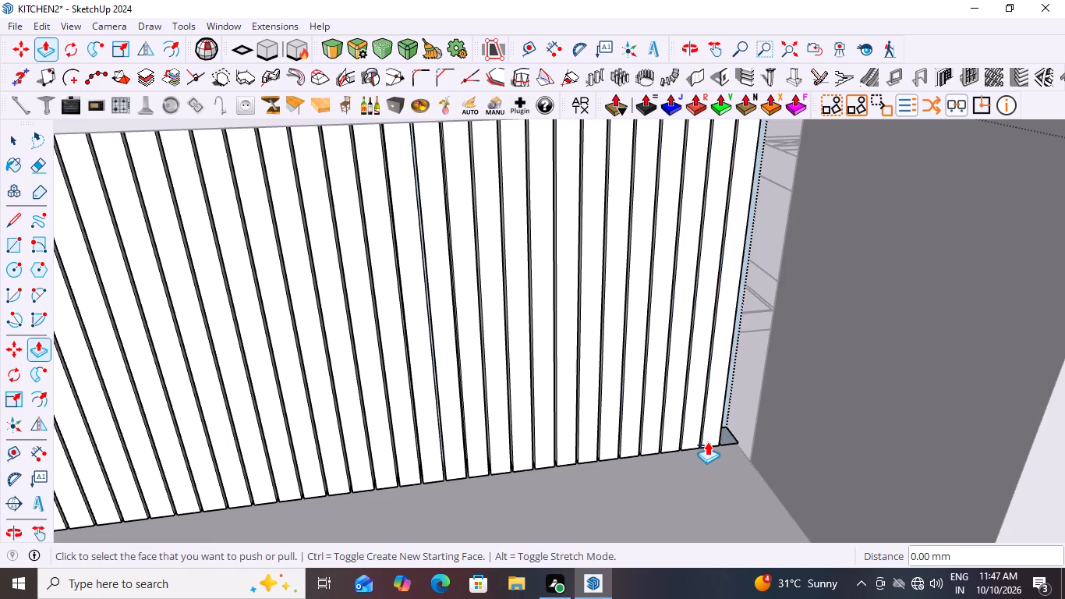
pyautogui.doubleClick(728, 436)
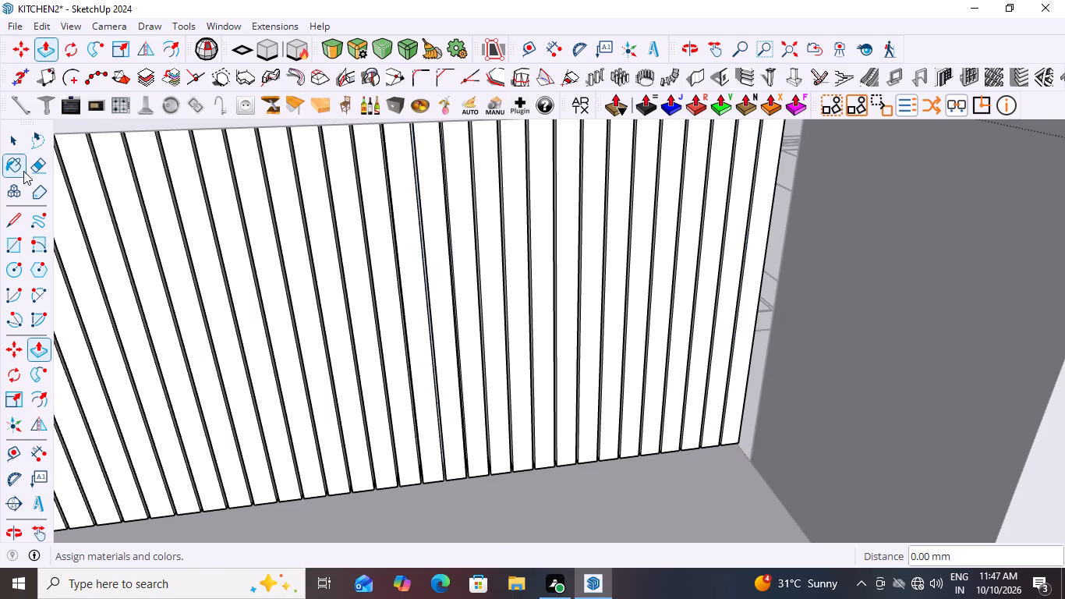
# Exit Push/Pull and close the slat group that is open for editing.
pyautogui.scroll(-15, 536, 192)
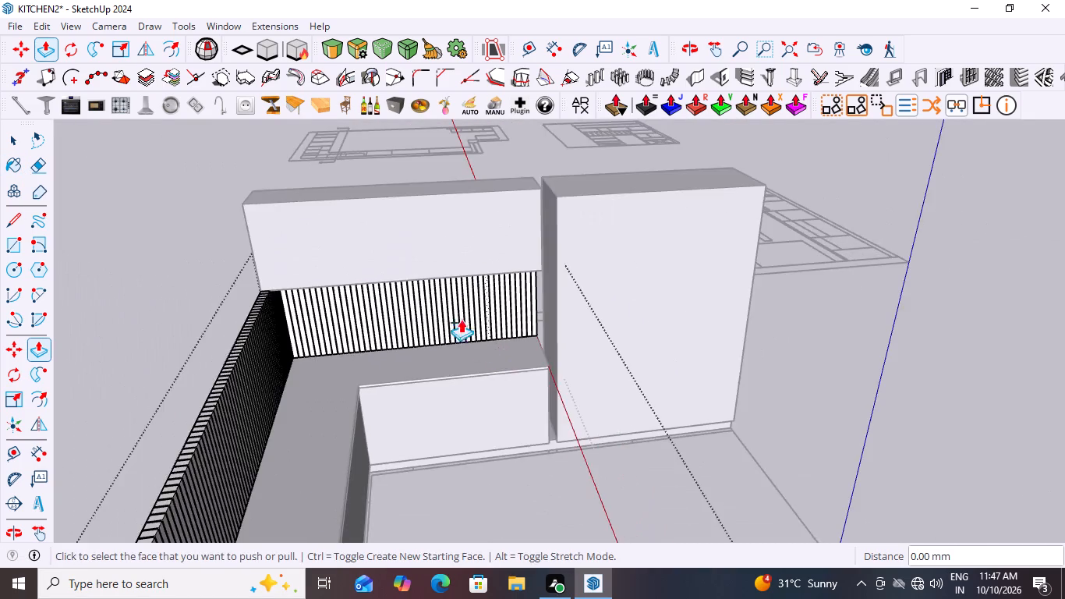
pyautogui.scroll(-8, 461, 319)
pyautogui.press('space')
pyautogui.click(807, 326)
# Examine the slat rows on both walls from several sides, together with the counter and cabinets.
pyautogui.moveTo(699, 389); pyautogui.dragTo(356, 372, button='middle')
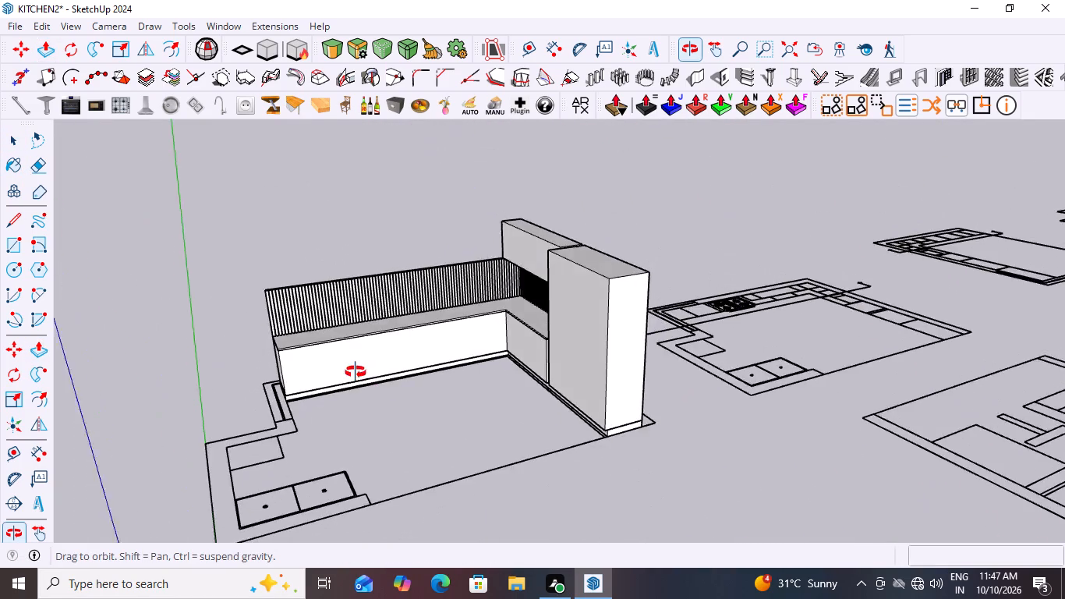
pyautogui.moveTo(356, 372); pyautogui.dragTo(373, 352, button='middle')
pyautogui.scroll(-2, 373, 344)
pyautogui.doubleClick(373, 229)
pyautogui.scroll(4, 401, 377)
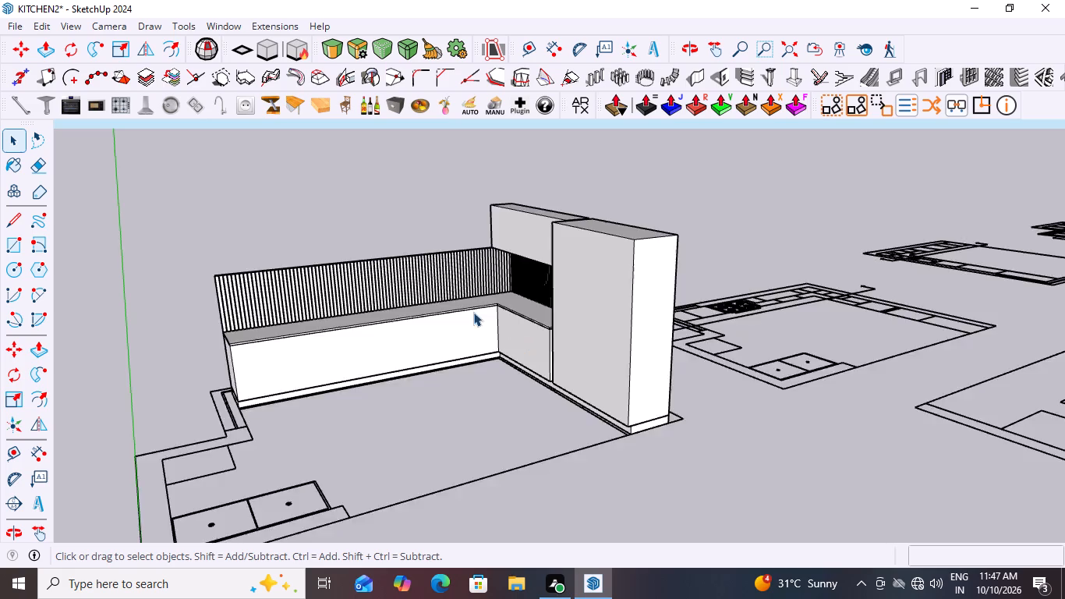
pyautogui.scroll(6, 473, 312)
pyautogui.moveTo(409, 289); pyautogui.dragTo(742, 250, button='middle')
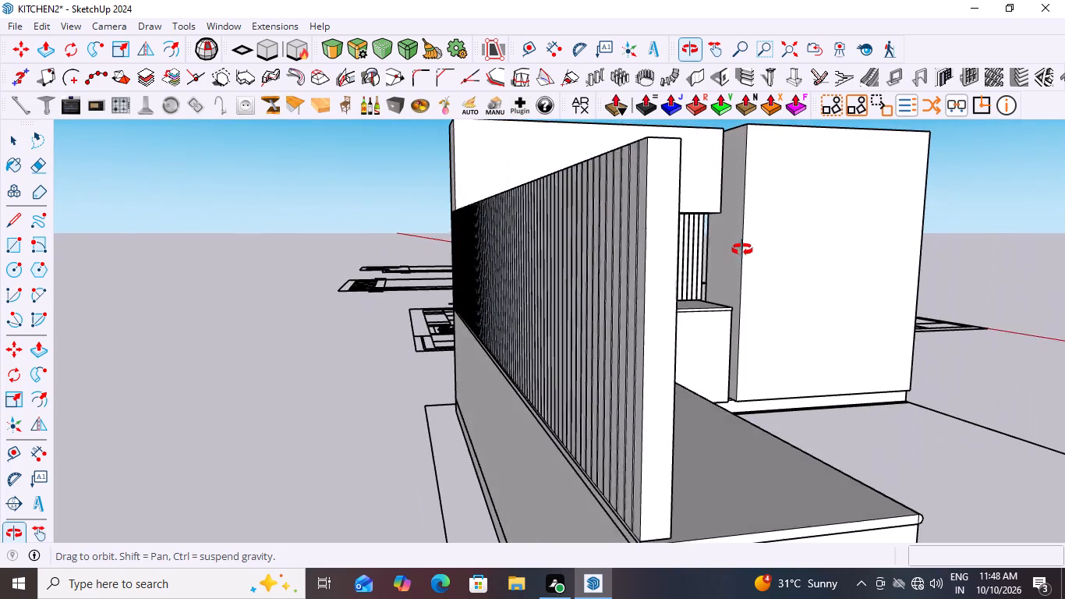
pyautogui.moveTo(742, 250); pyautogui.dragTo(784, 287, button='middle')
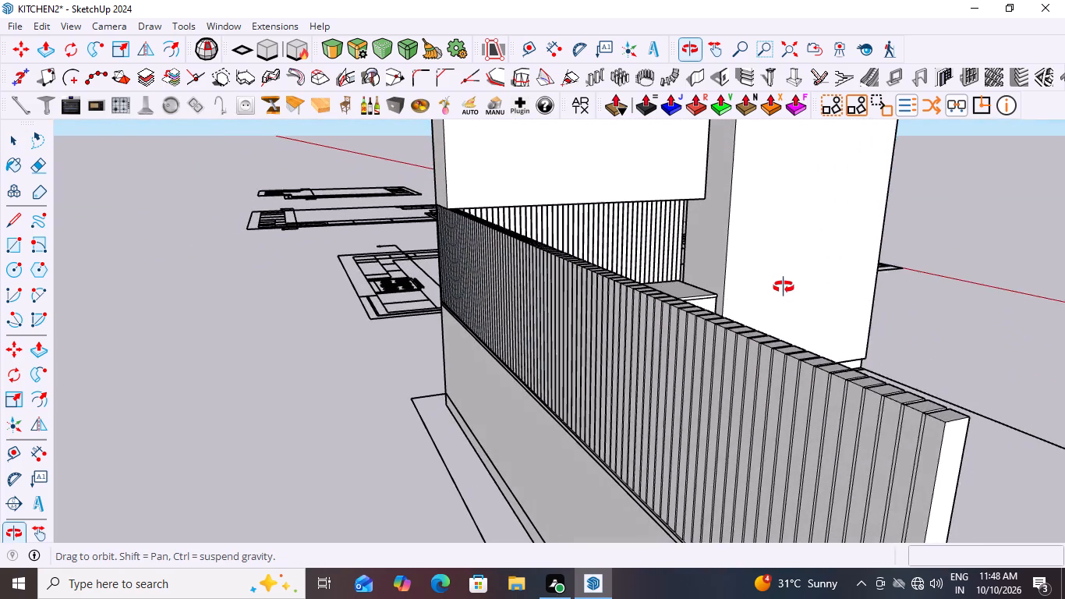
pyautogui.moveTo(784, 287); pyautogui.dragTo(721, 307, button='middle')
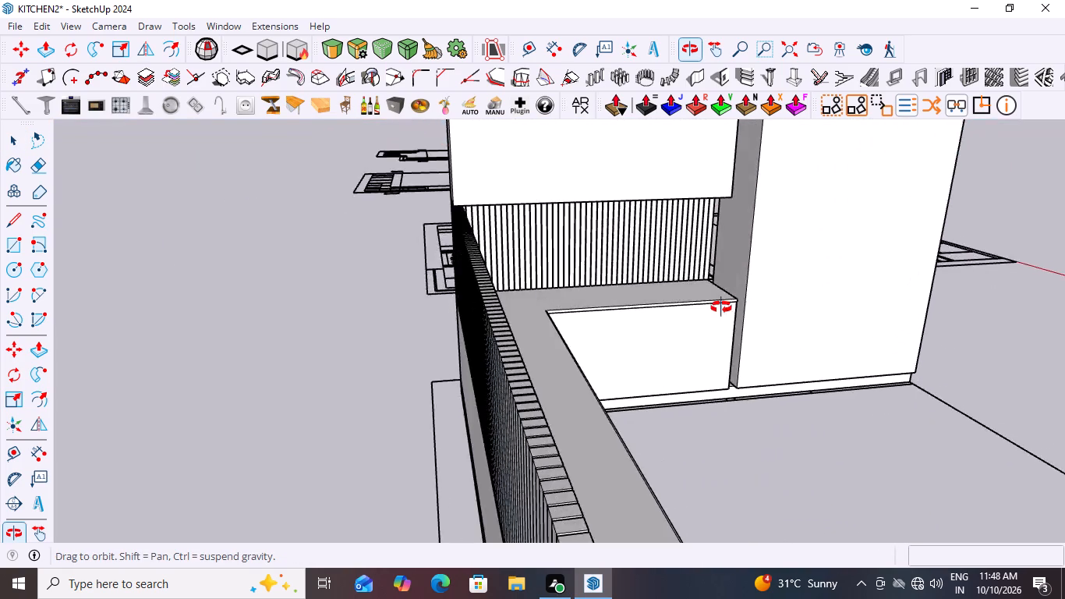
pyautogui.moveTo(721, 307); pyautogui.dragTo(438, 267, button='middle')
pyautogui.scroll(-5, 438, 267)
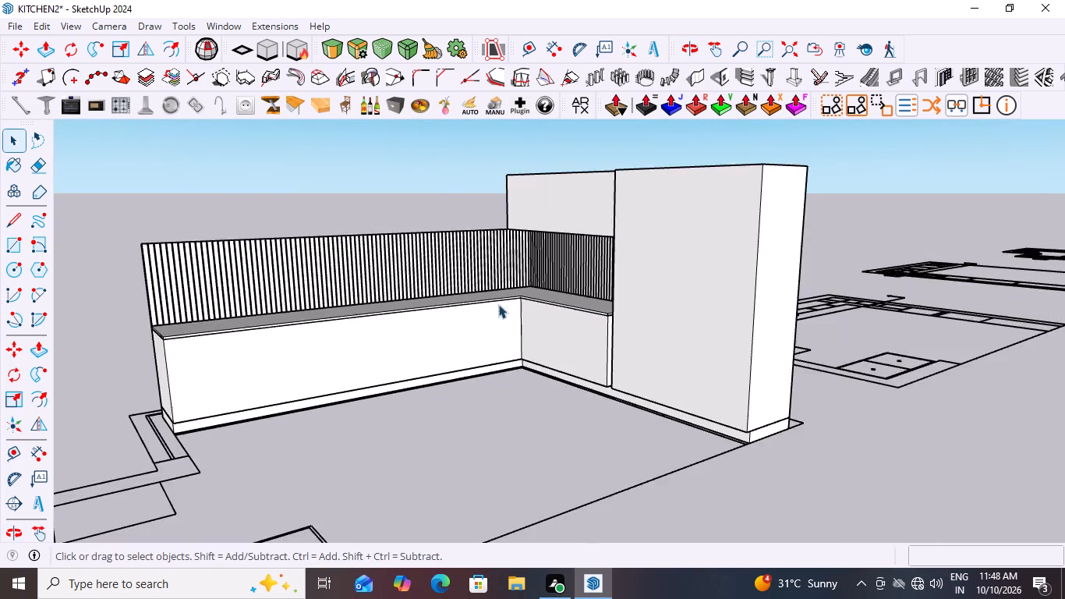
pyautogui.scroll(-3, 498, 304)
pyautogui.moveTo(486, 291); pyautogui.dragTo(383, 306, button='middle')
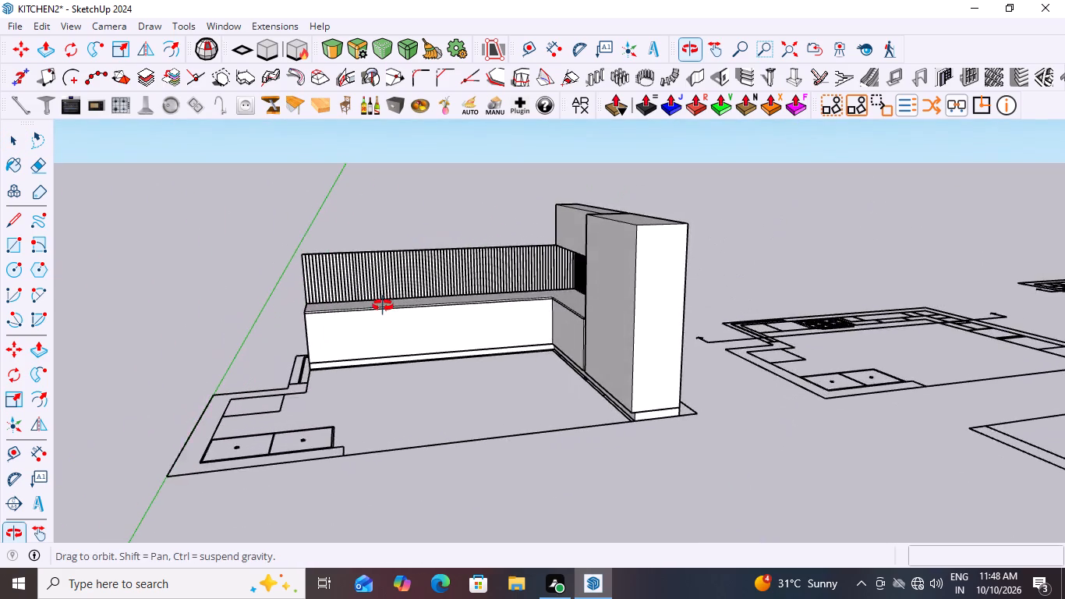
pyautogui.moveTo(383, 306); pyautogui.dragTo(709, 296, button='middle')
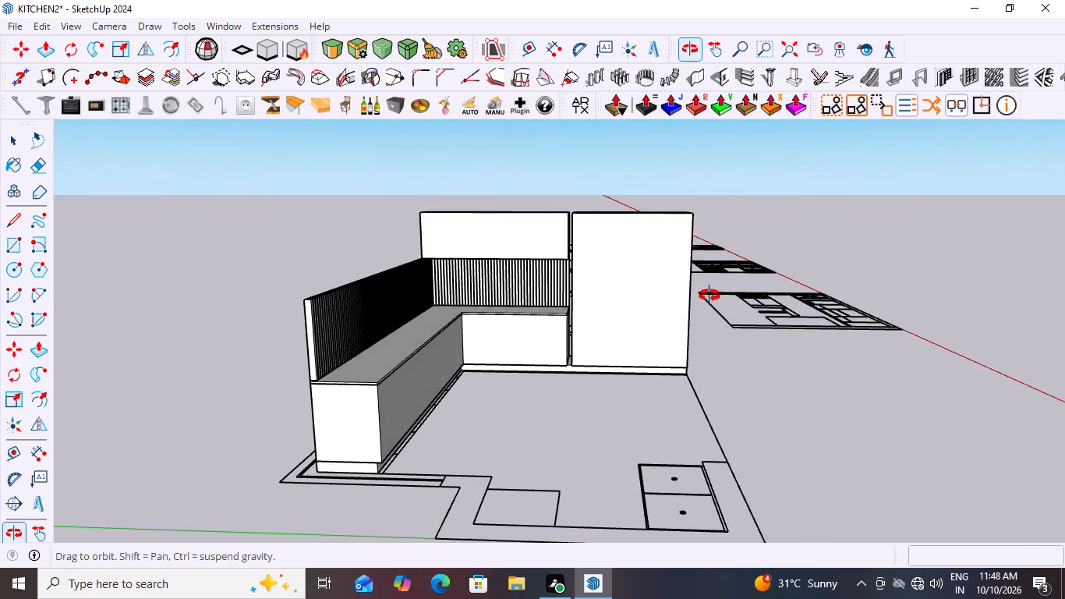
# Review the whole kitchen from several sides, including the slatted walls, counter, tall cabinet and the plinth at the cabinet's base.
pyautogui.moveTo(709, 296); pyautogui.dragTo(443, 384, button='middle')
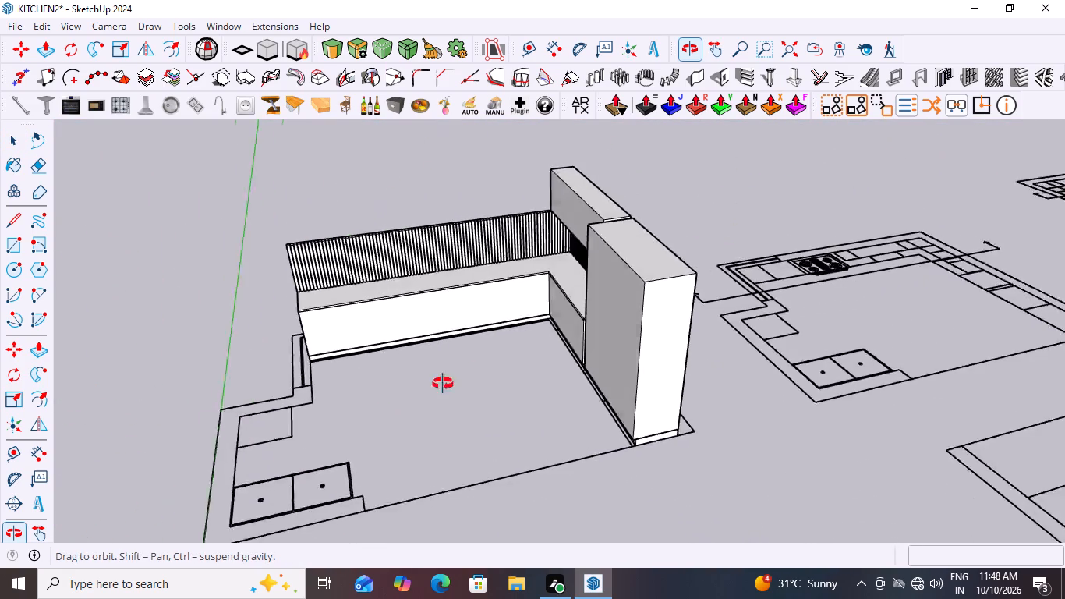
pyautogui.moveTo(443, 384); pyautogui.dragTo(508, 348, button='middle')
pyautogui.moveTo(529, 331); pyautogui.dragTo(458, 374, button='middle')
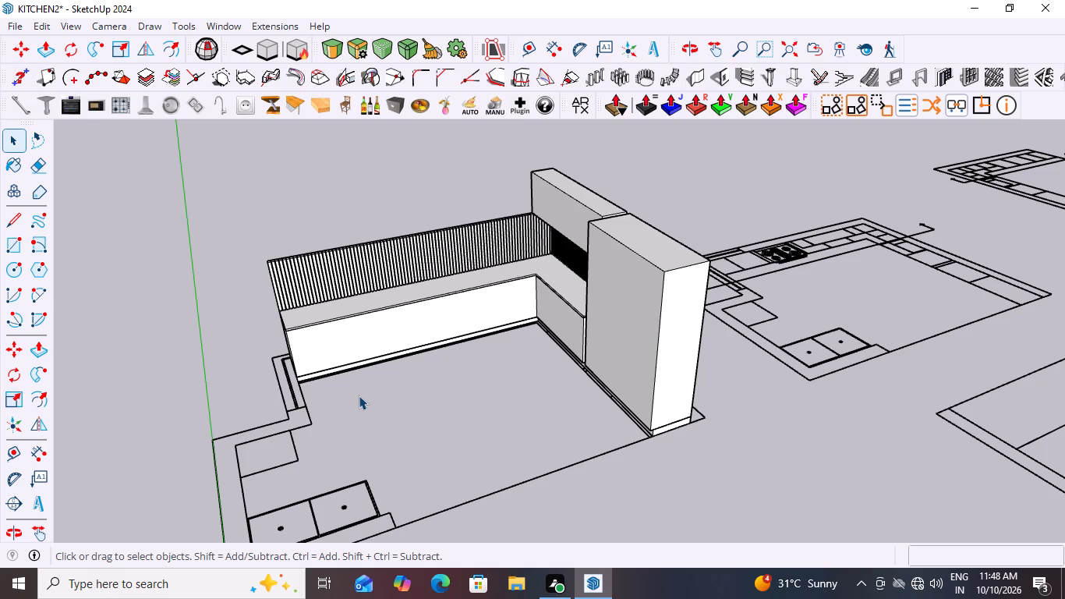
pyautogui.scroll(-5, 535, 367)
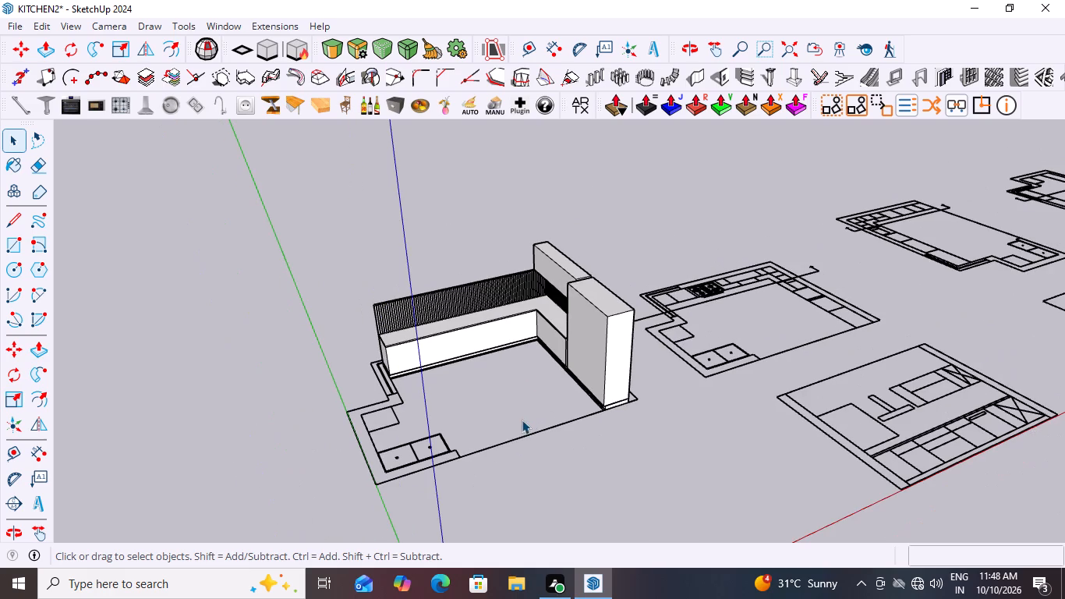
pyautogui.moveTo(478, 382); pyautogui.dragTo(617, 269, button='middle')
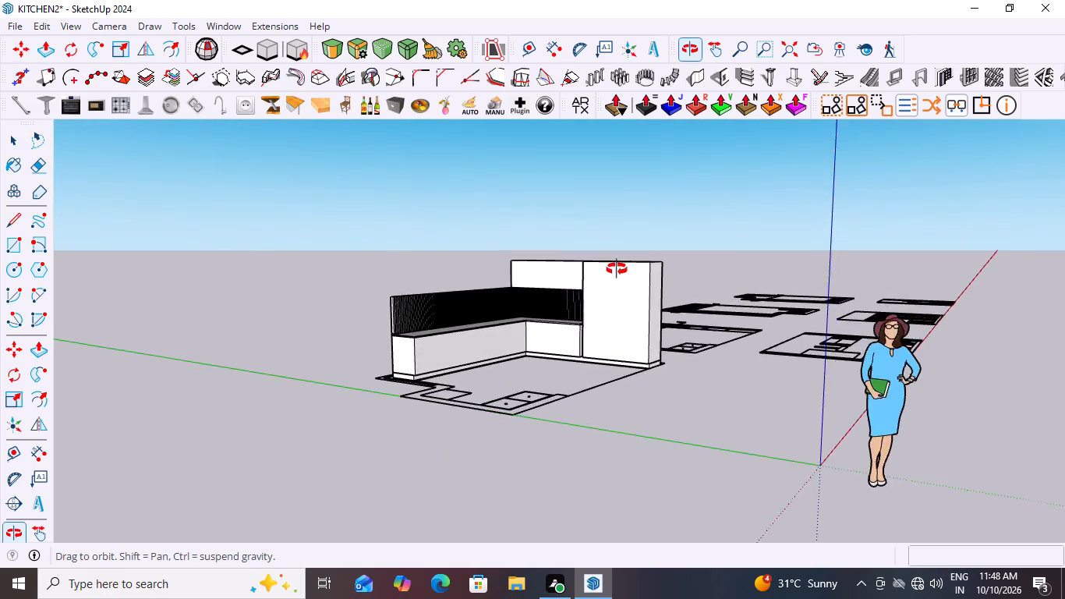
pyautogui.moveTo(617, 269); pyautogui.dragTo(402, 330, button='middle')
pyautogui.scroll(9, 586, 411)
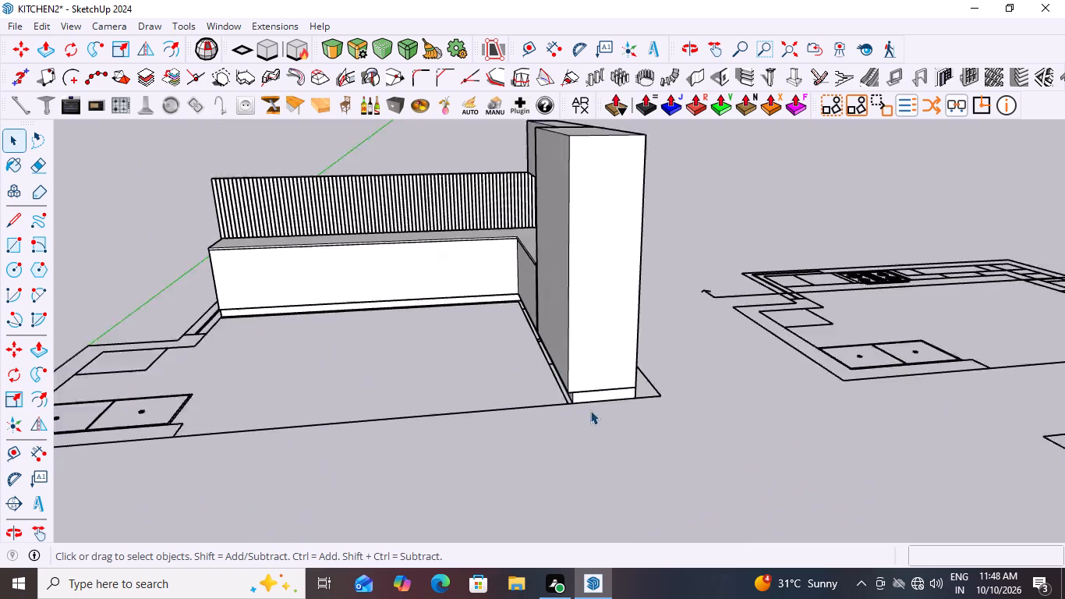
pyautogui.scroll(5, 590, 410)
pyautogui.moveTo(522, 413); pyautogui.dragTo(642, 407, button='middle')
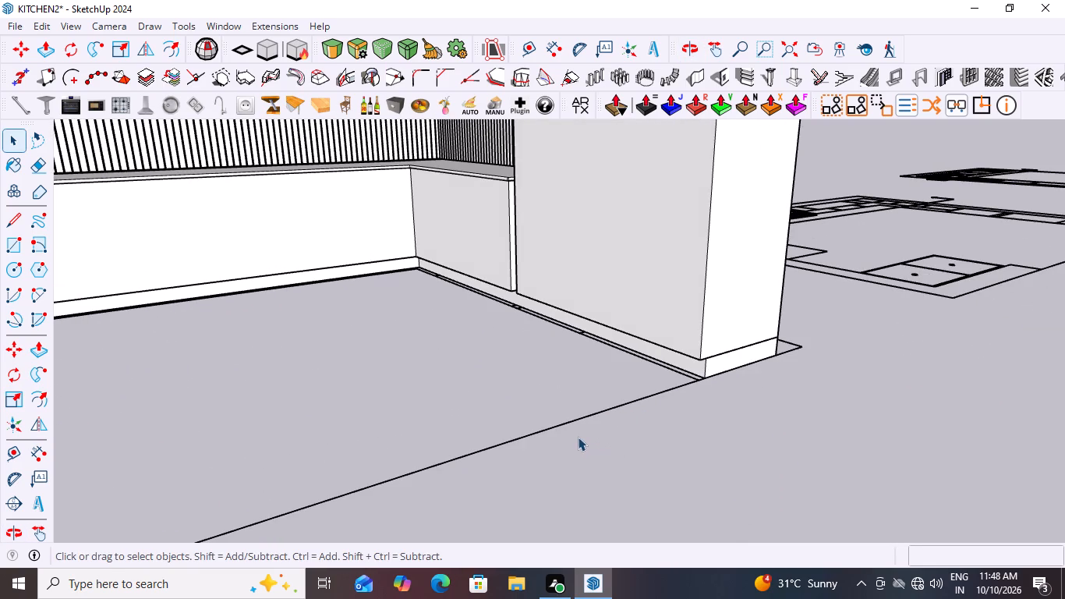
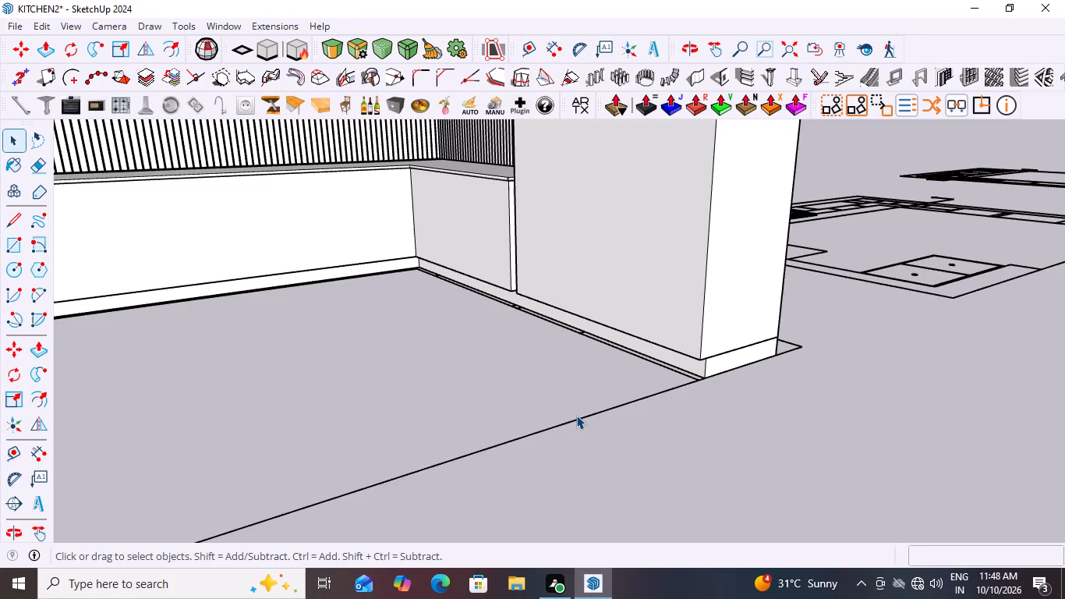
# Examine the tall cabinet and its plinth against the floor plan outline, together with the adjoining counter.
pyautogui.scroll(-17, 447, 434)
pyautogui.moveTo(524, 459); pyautogui.dragTo(446, 463, button='middle')
pyautogui.scroll(1, 527, 349)
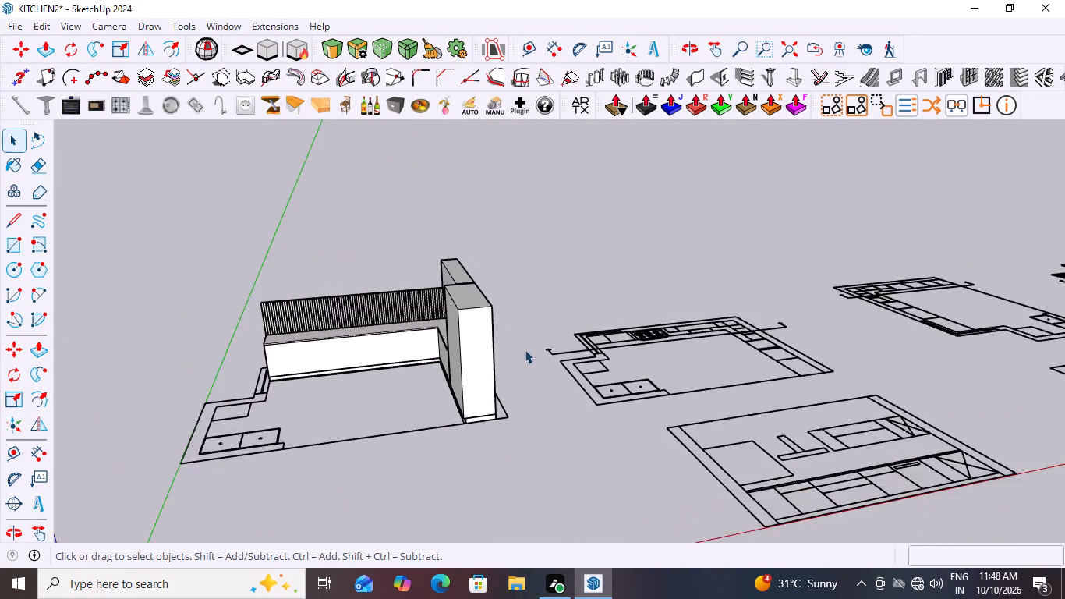
pyautogui.scroll(7, 525, 349)
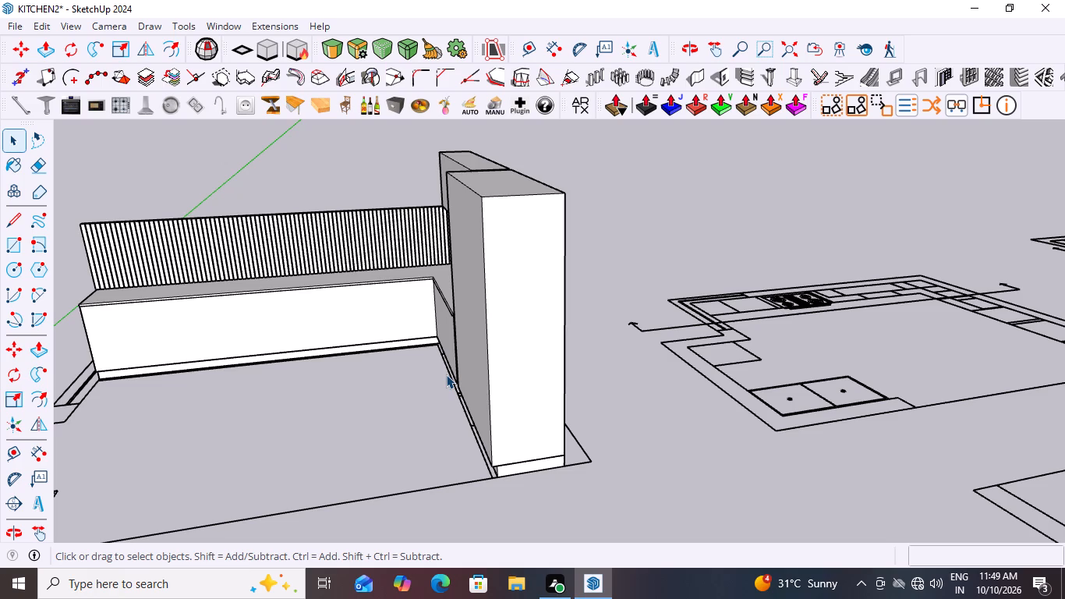
pyautogui.scroll(-13, 444, 381)
pyautogui.scroll(10, 448, 416)
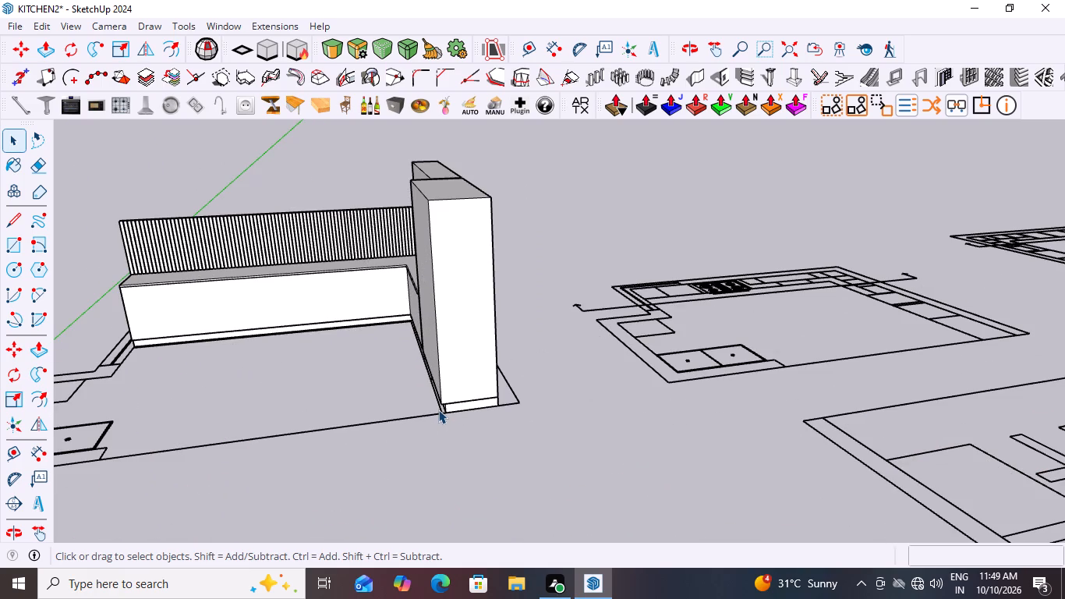
pyautogui.scroll(6, 438, 409)
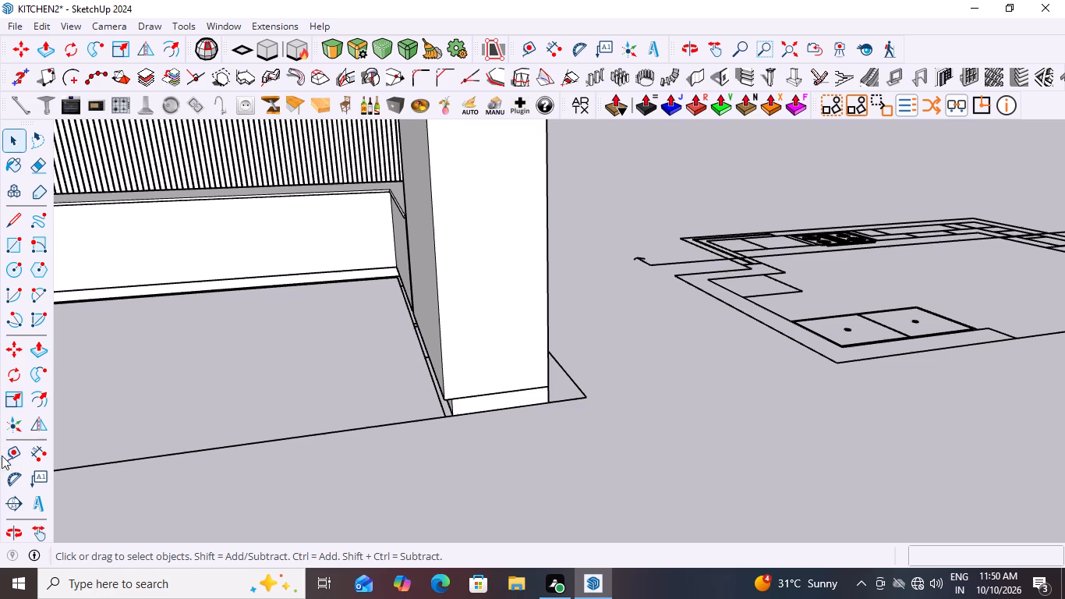
# Review the kitchen model beside the 2D plan and elevation drawings, and inspect the counter and slatted walls up close.
pyautogui.scroll(-7, 177, 403)
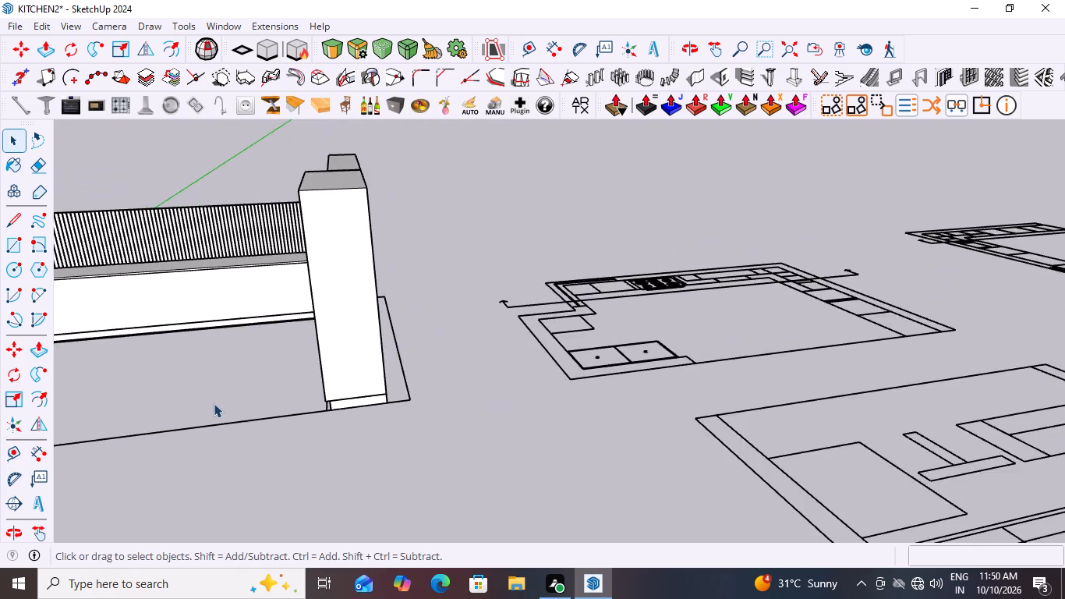
pyautogui.scroll(-13, 224, 402)
pyautogui.middleClick(313, 409)
pyautogui.scroll(-2, 313, 409)
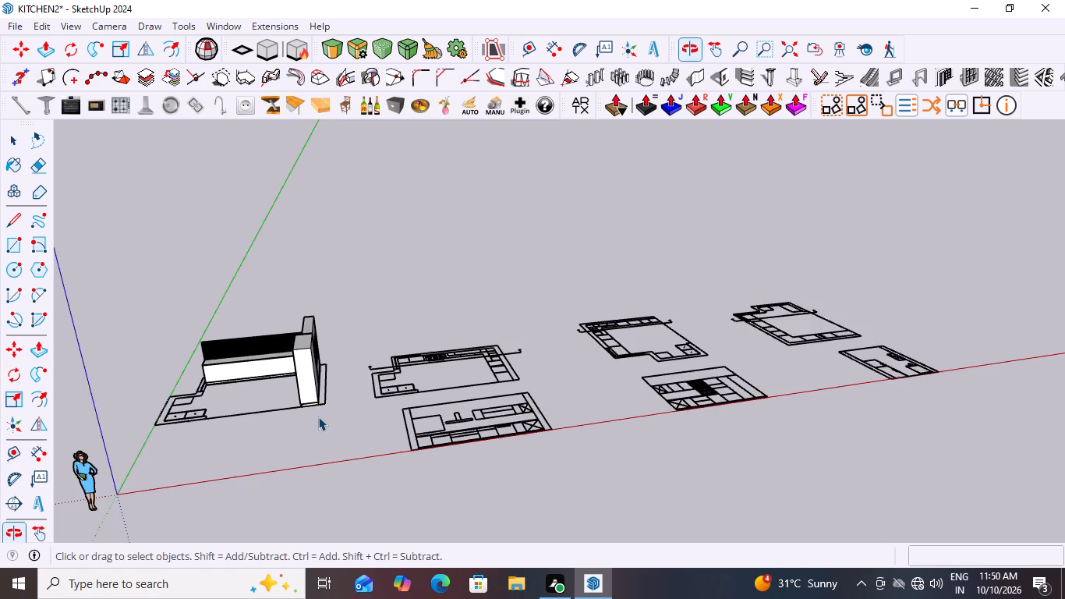
pyautogui.scroll(-10, 318, 416)
pyautogui.scroll(9, 209, 430)
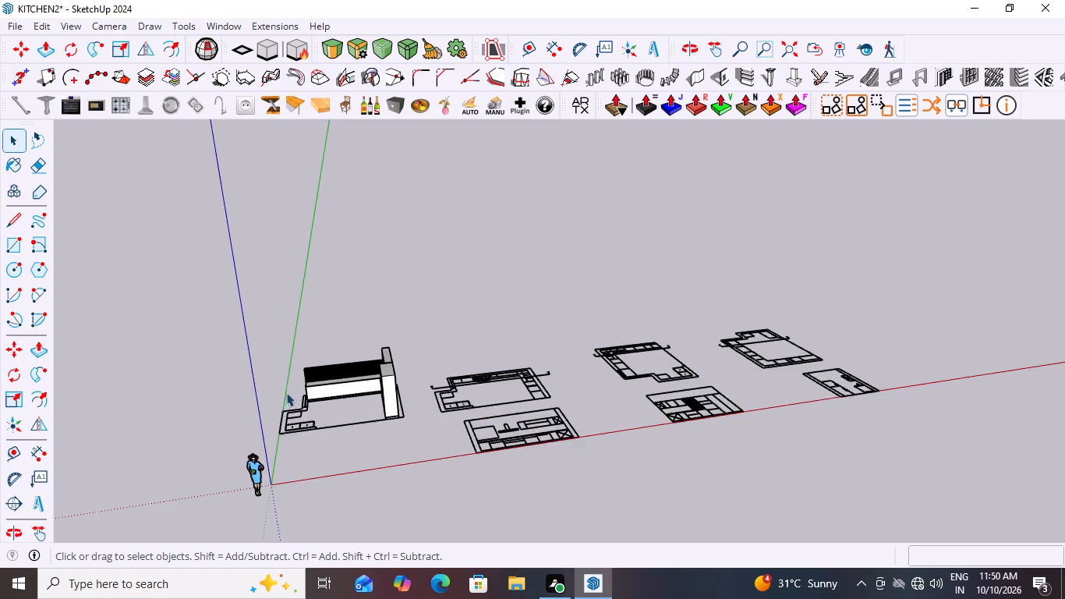
pyautogui.scroll(12, 286, 392)
pyautogui.moveTo(356, 404); pyautogui.dragTo(352, 395, button='middle')
pyautogui.scroll(3, 348, 399)
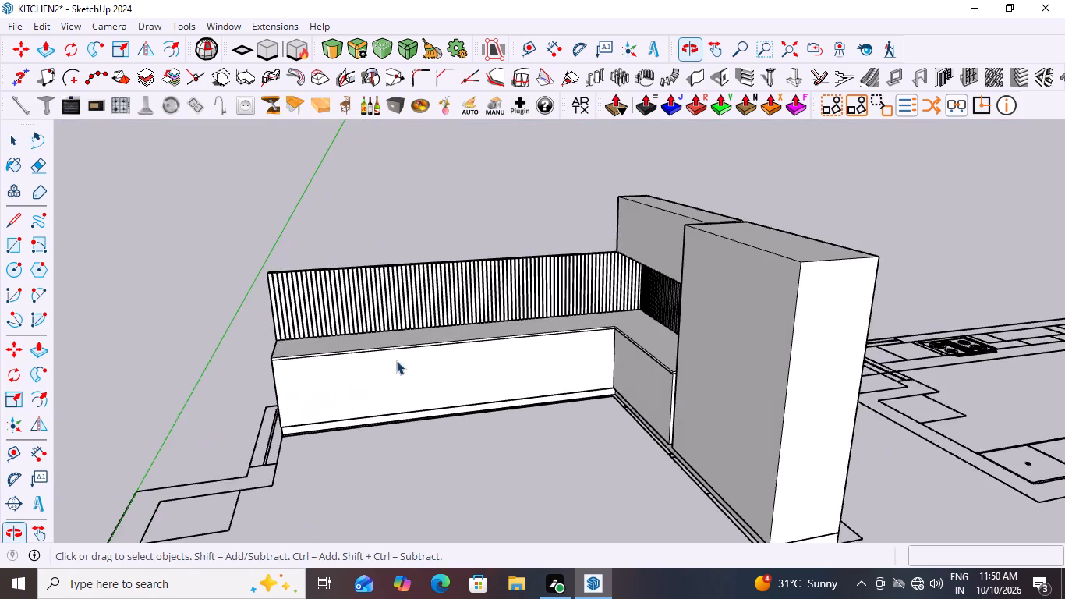
pyautogui.scroll(3, 409, 353)
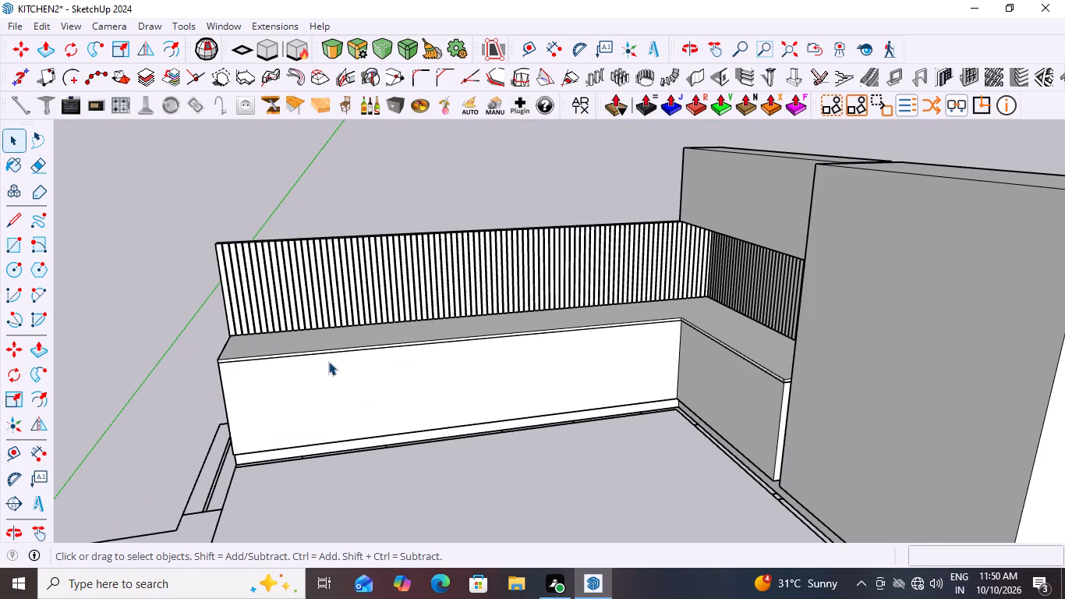
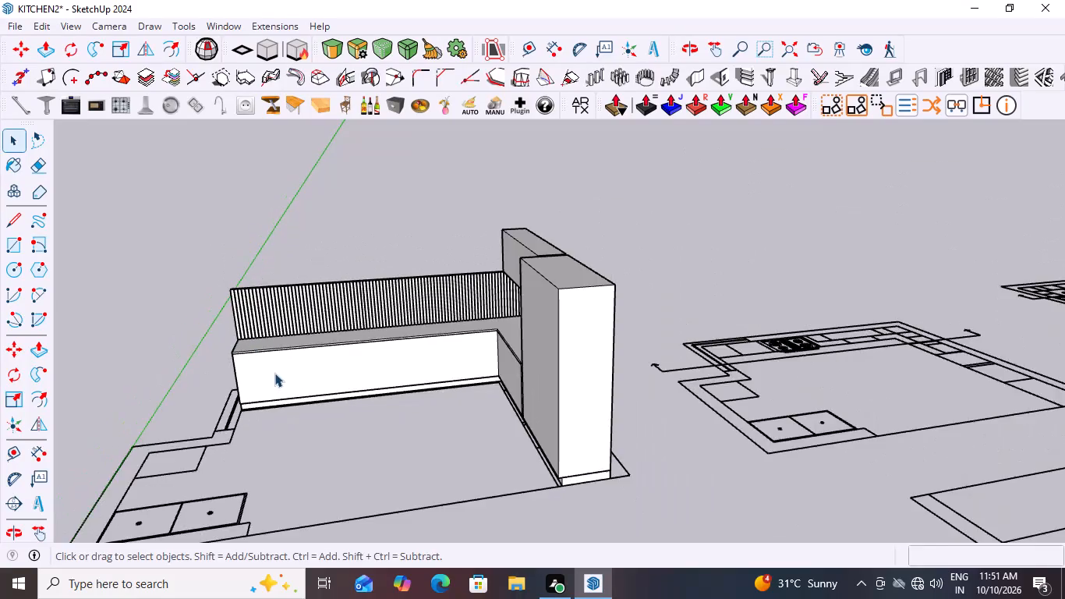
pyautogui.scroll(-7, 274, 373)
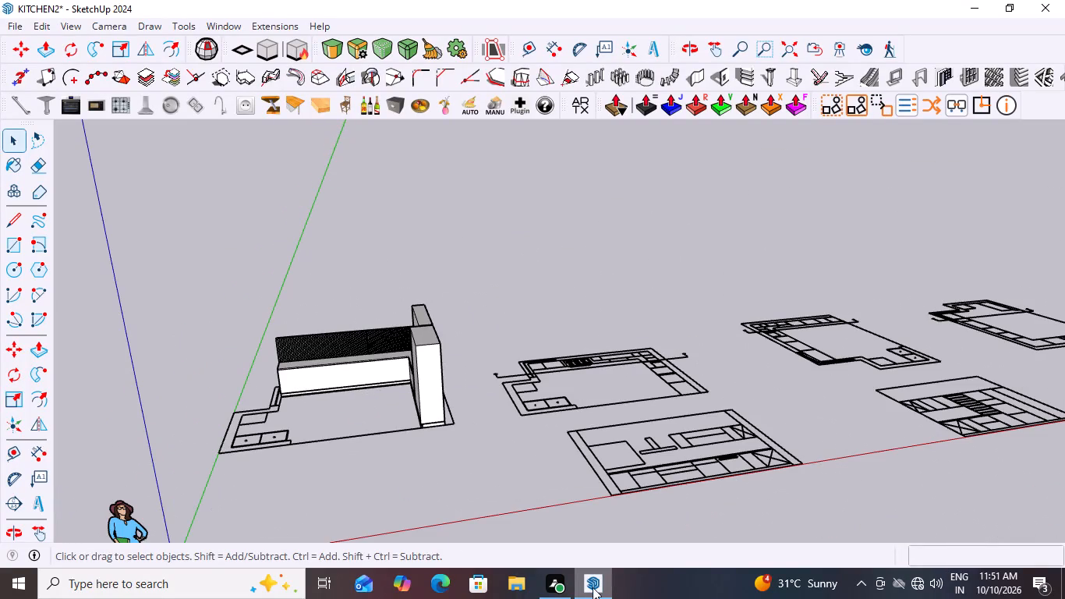
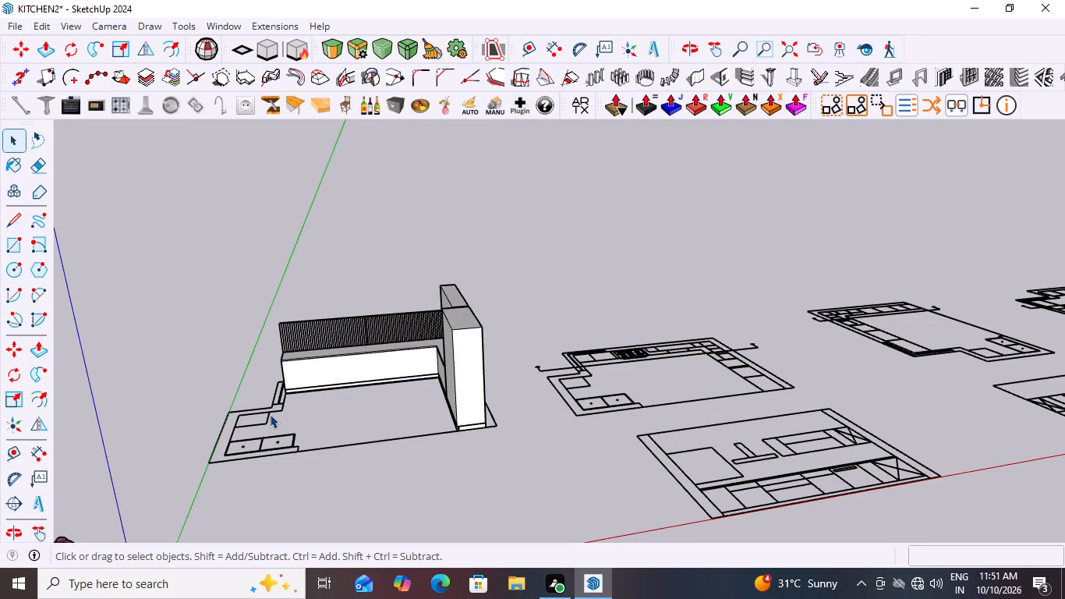
# Examine the modelled kitchen's counter, tall cabinets and slatted wall from several angles and distances.
pyautogui.scroll(-4, 0, 317)
pyautogui.scroll(-7, 257, 363)
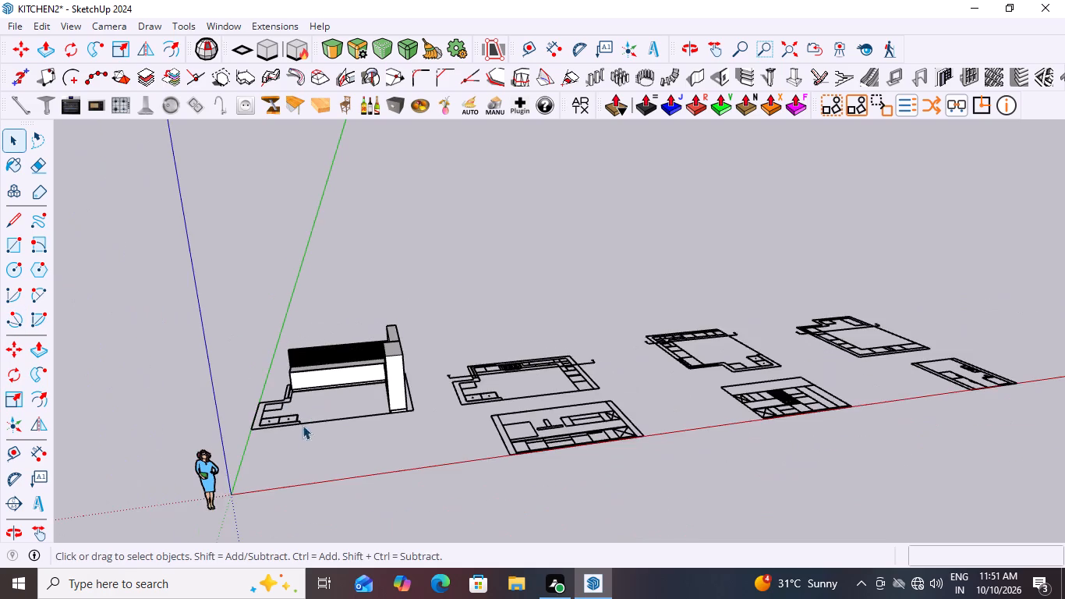
pyautogui.moveTo(345, 444); pyautogui.dragTo(328, 427, button='middle')
pyautogui.scroll(3, 305, 281)
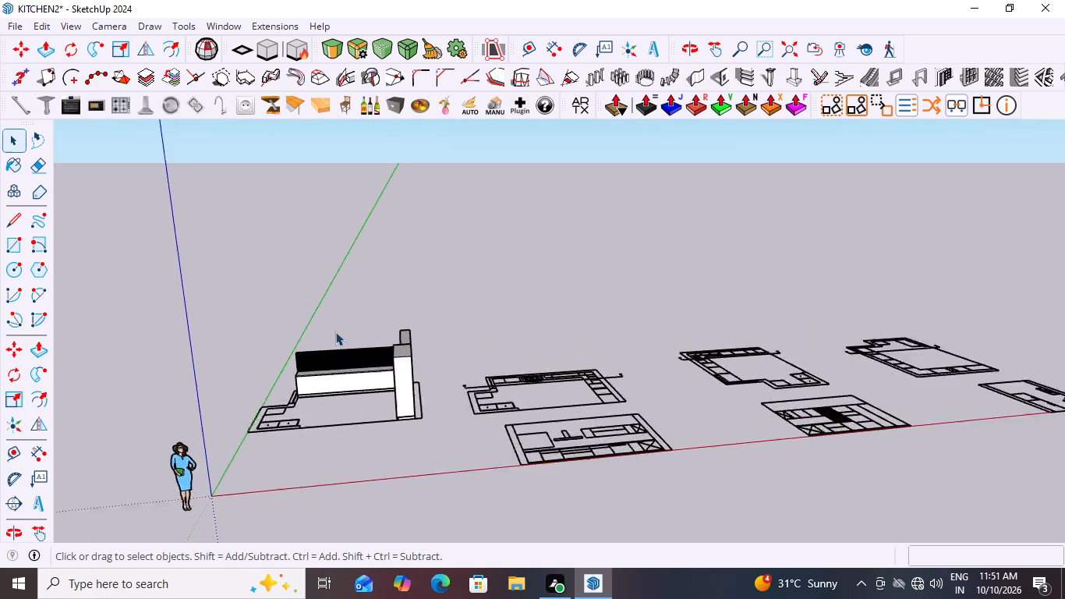
pyautogui.scroll(11, 335, 331)
pyautogui.scroll(3, 334, 428)
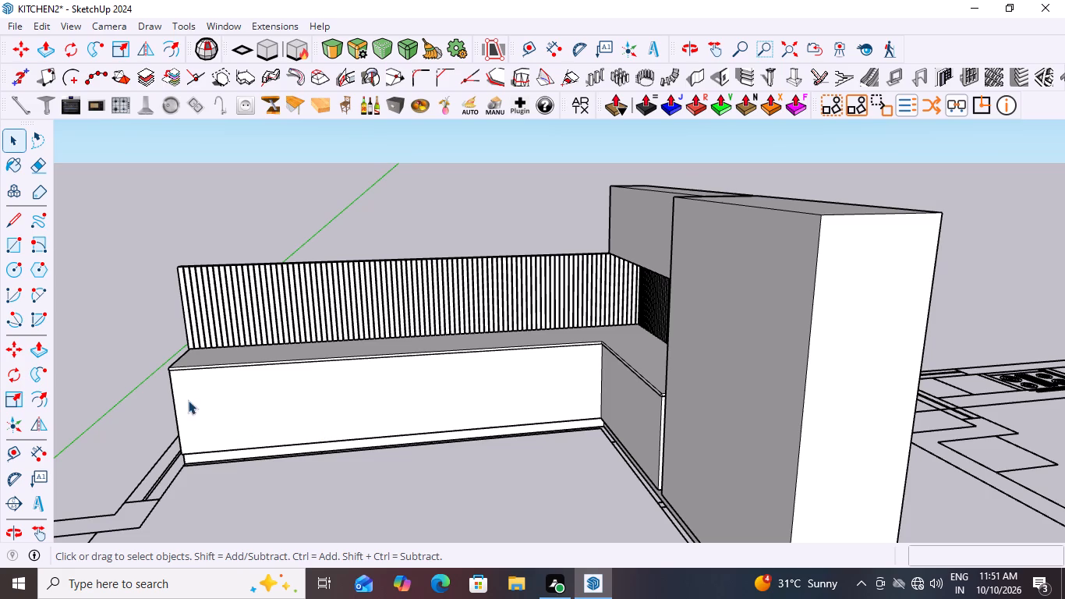
pyautogui.scroll(8, 199, 384)
pyautogui.moveTo(270, 376); pyautogui.dragTo(294, 387, button='middle')
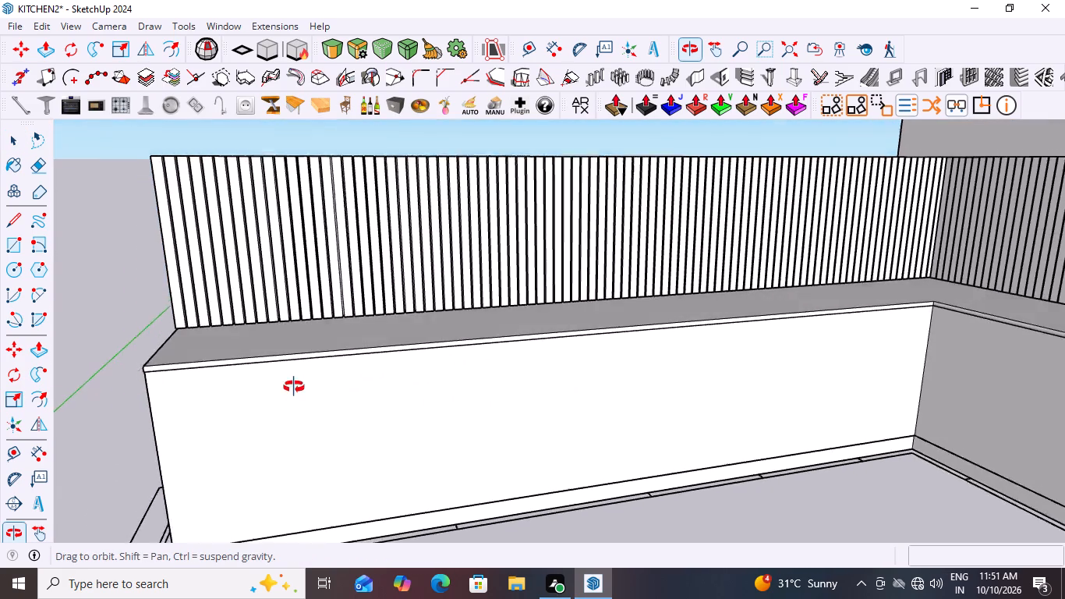
pyautogui.moveTo(294, 387); pyautogui.dragTo(294, 392, button='middle')
pyautogui.scroll(5, 193, 409)
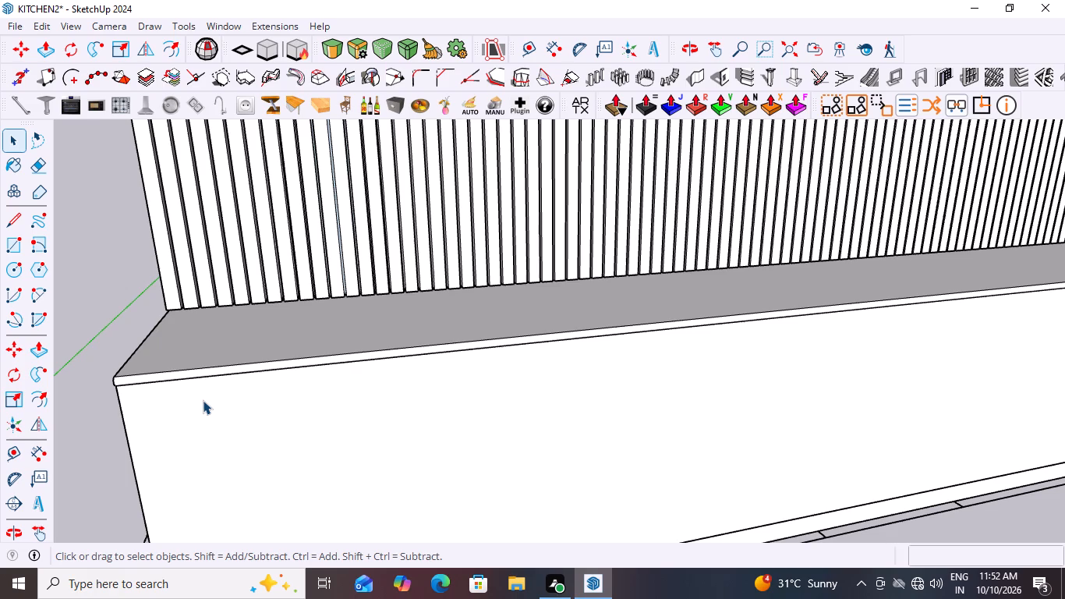
pyautogui.scroll(-9, 196, 393)
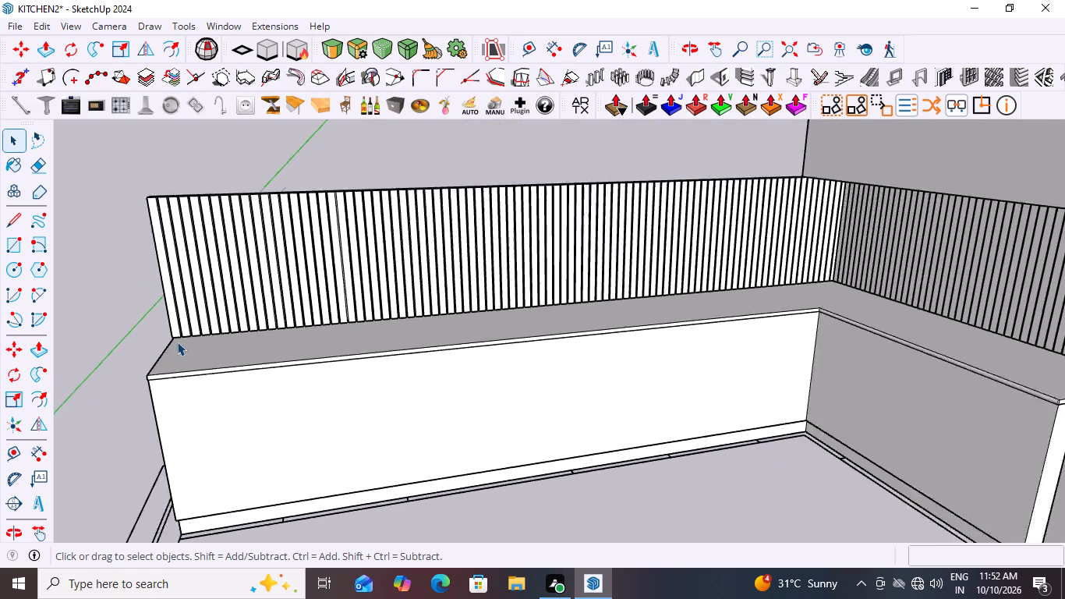
pyautogui.scroll(-7, 177, 342)
pyautogui.moveTo(416, 406); pyautogui.dragTo(390, 436, button='middle')
pyautogui.scroll(2, 214, 467)
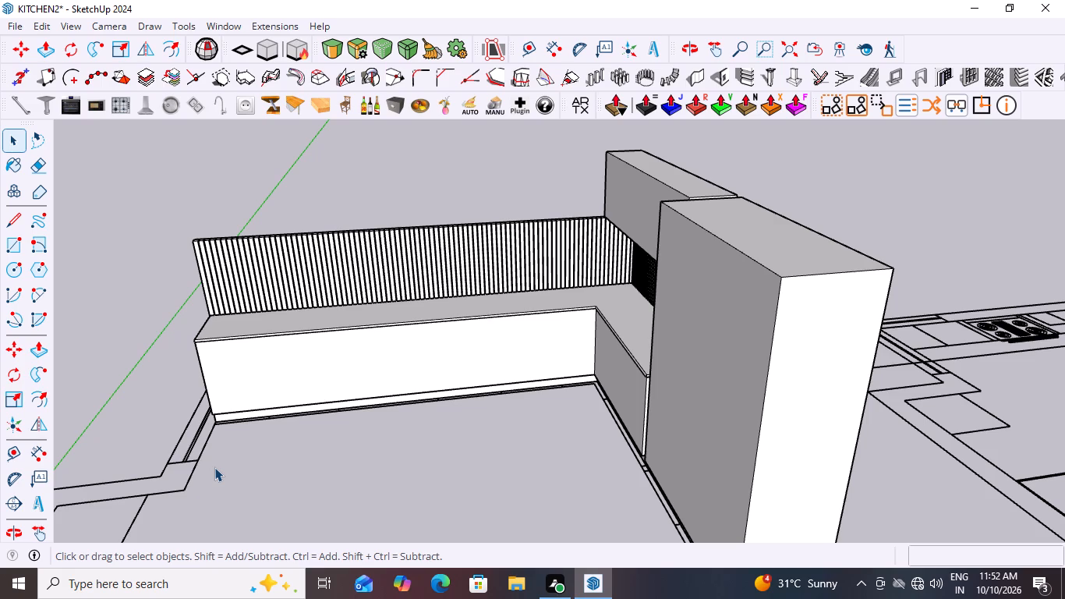
pyautogui.scroll(-2, 448, 336)
pyautogui.moveTo(422, 329); pyautogui.dragTo(436, 279, button='middle')
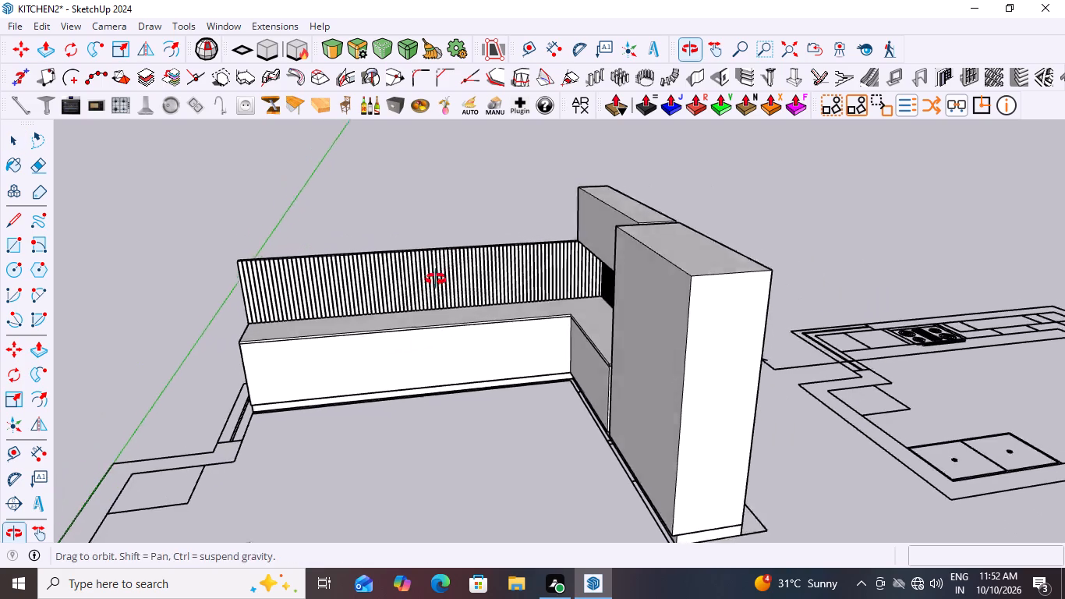
pyautogui.moveTo(436, 279); pyautogui.dragTo(450, 205, button='middle')
pyautogui.scroll(3, 421, 331)
pyautogui.moveTo(451, 348); pyautogui.dragTo(415, 436, button='middle')
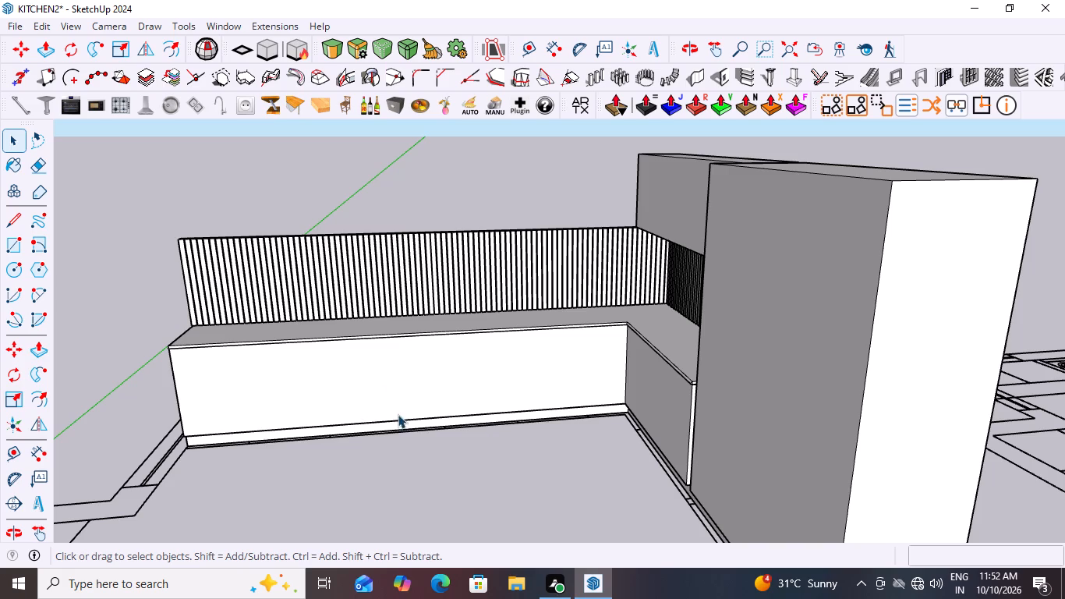
# Open the nested countertop group and select its connected geometry to inspect the rounded front edge.
pyautogui.scroll(14, 319, 355)
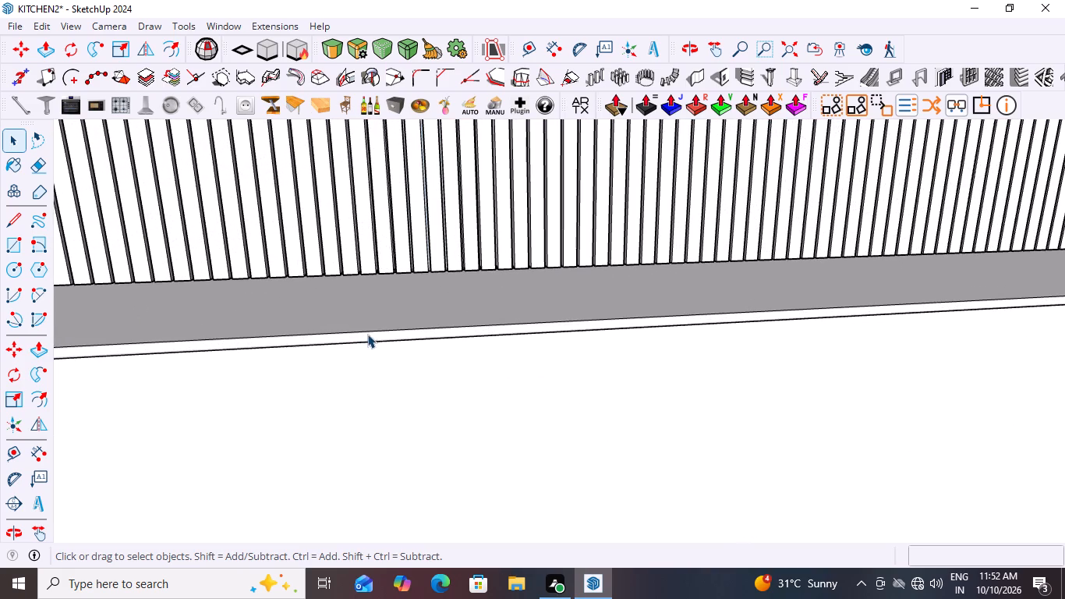
pyautogui.click(380, 339)
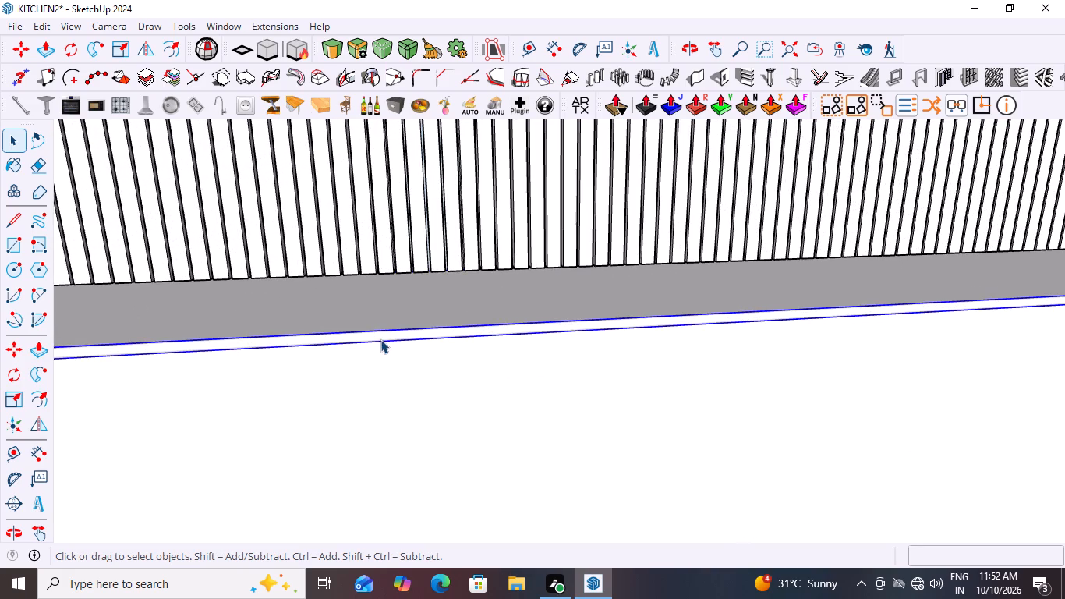
pyautogui.click(381, 340)
pyautogui.click(381, 340)
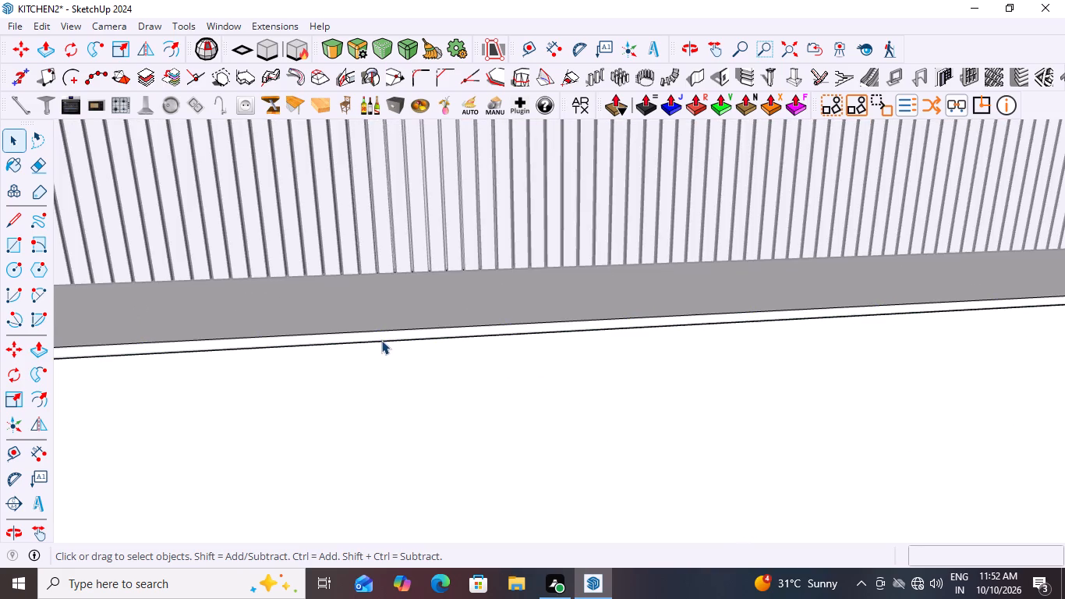
pyautogui.click(381, 340)
pyautogui.click(382, 342)
pyautogui.doubleClick(382, 342)
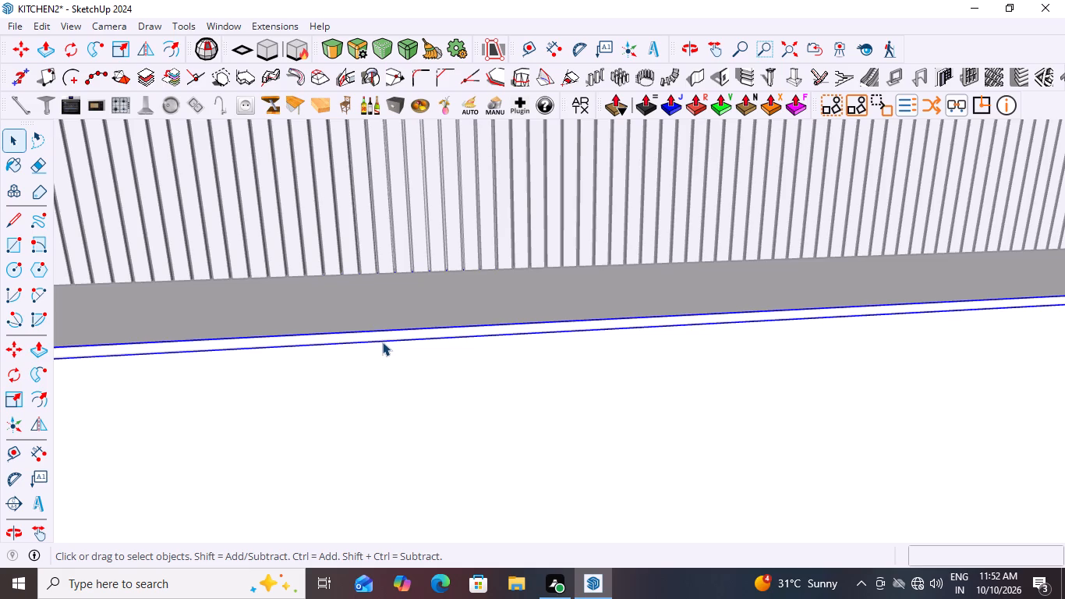
pyautogui.click(385, 342)
pyautogui.scroll(-7, 418, 335)
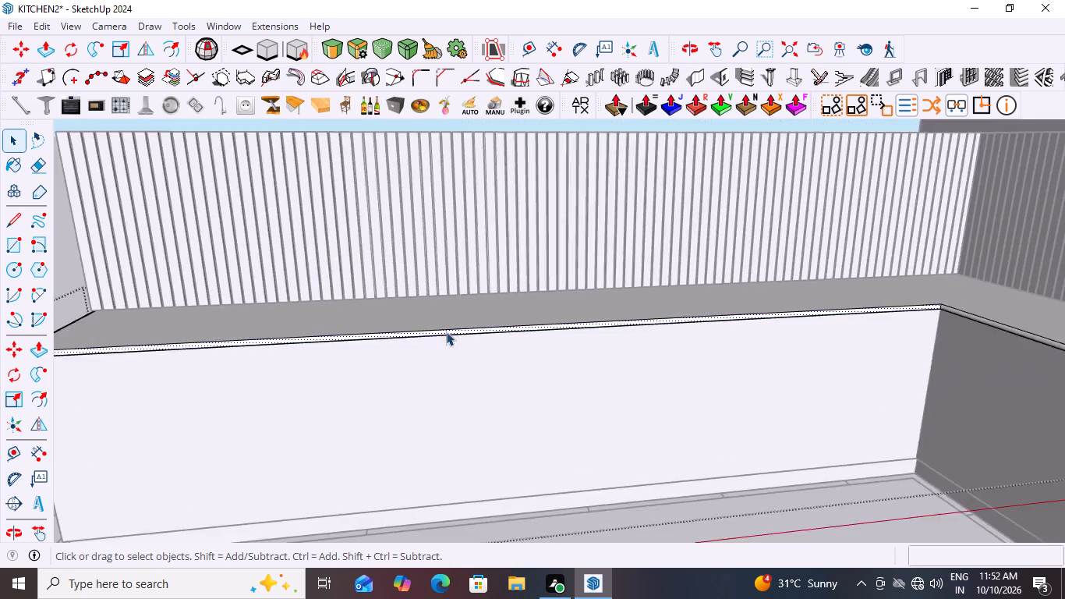
pyautogui.scroll(-5, 446, 331)
pyautogui.scroll(9, 213, 358)
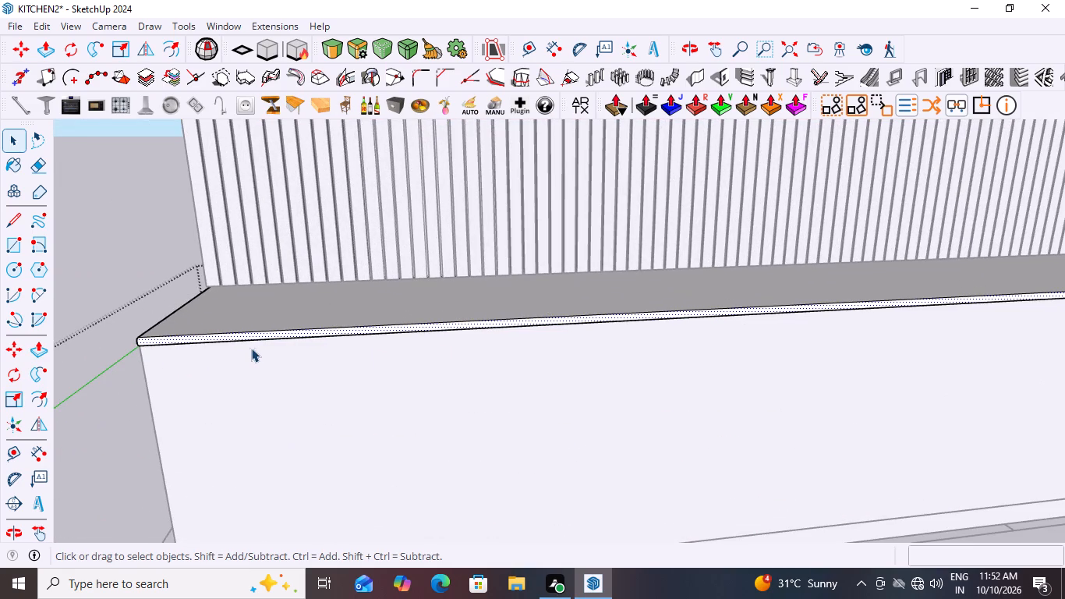
pyautogui.click(277, 338)
pyautogui.click(277, 338)
pyautogui.click(277, 338)
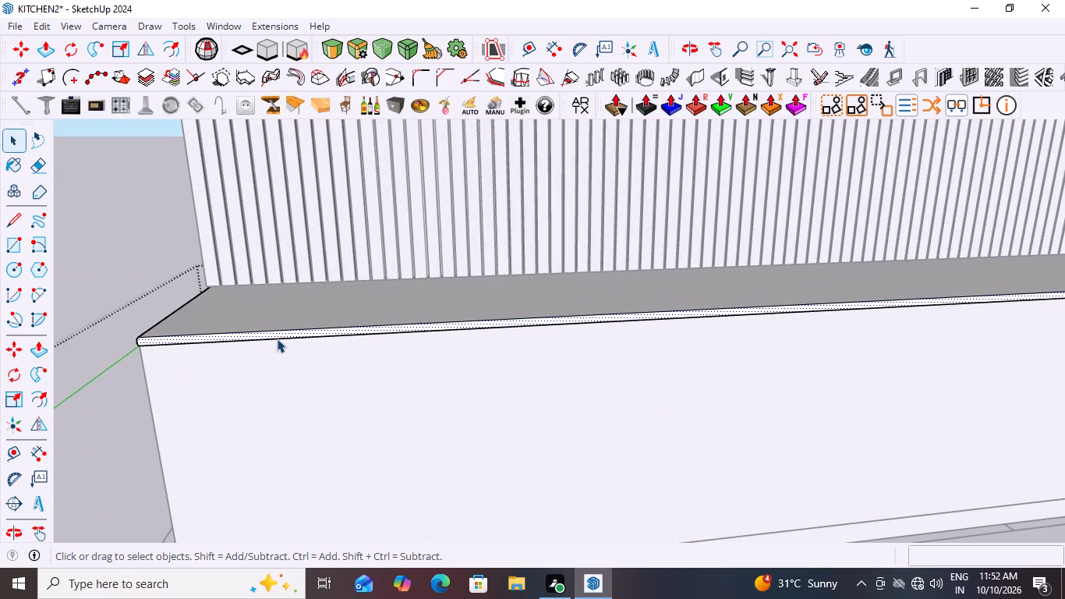
pyautogui.click(281, 338)
pyautogui.click(281, 338)
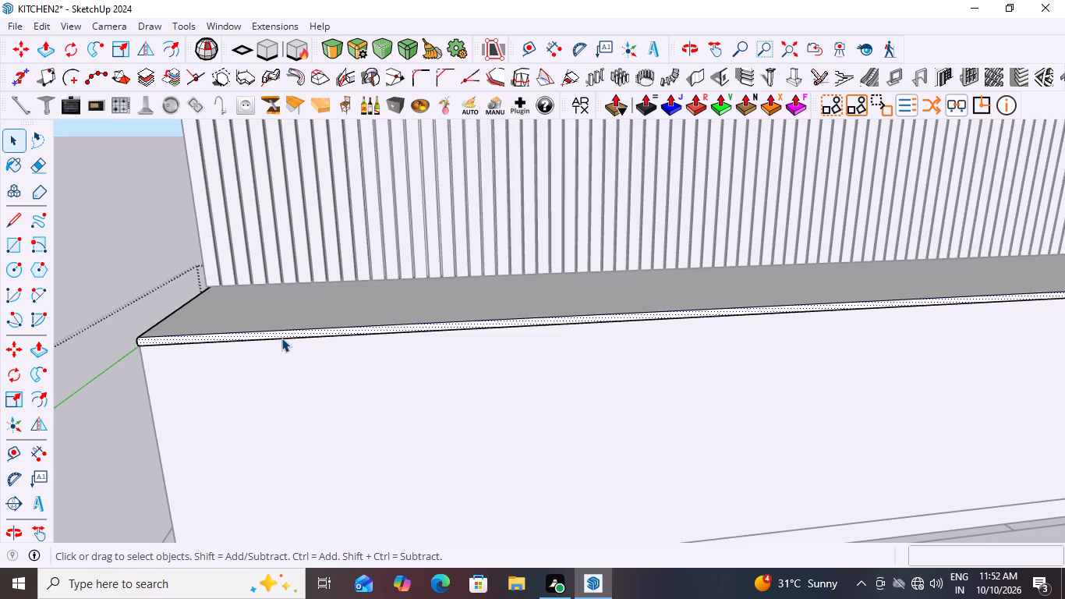
pyautogui.click(294, 338)
pyautogui.doubleClick(294, 338)
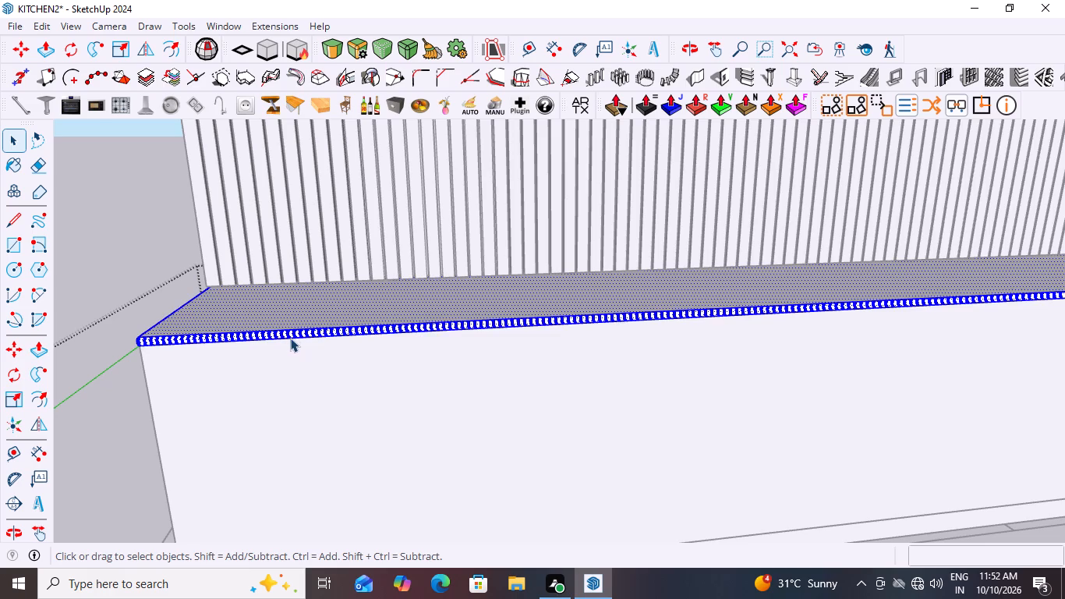
pyautogui.scroll(-13, 291, 338)
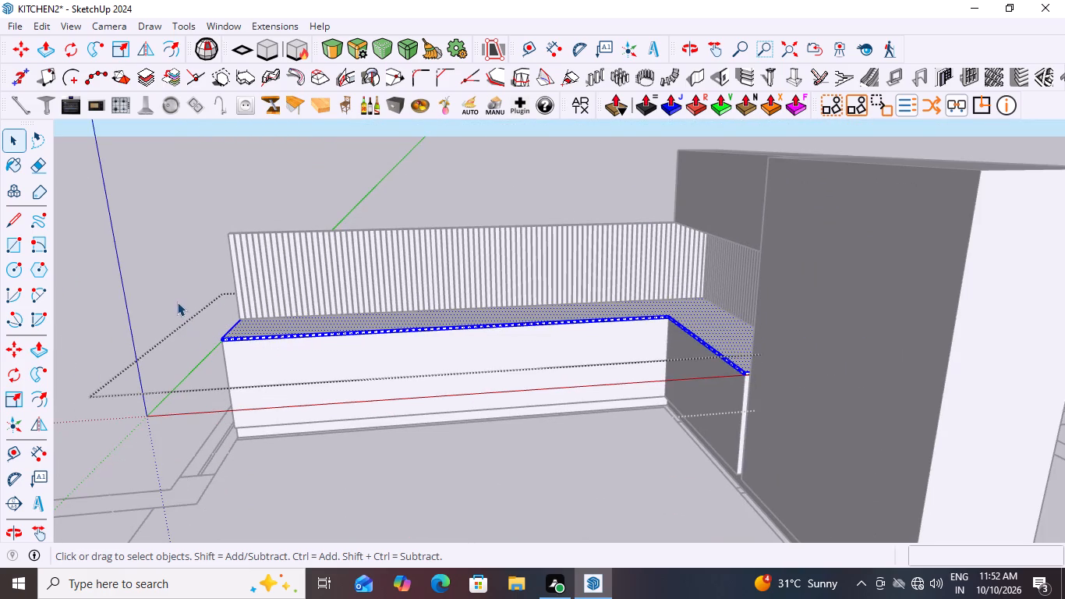
pyautogui.click(177, 302)
# Reopen the countertop group to check its front edge geometry, and close all open groups.
pyautogui.scroll(13, 334, 378)
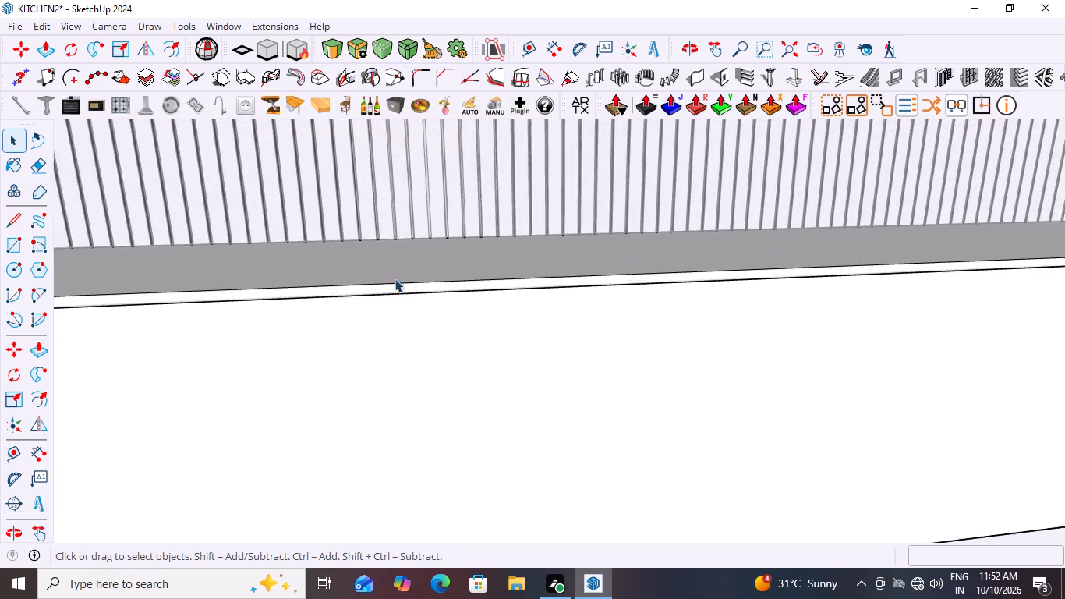
pyautogui.scroll(5, 395, 278)
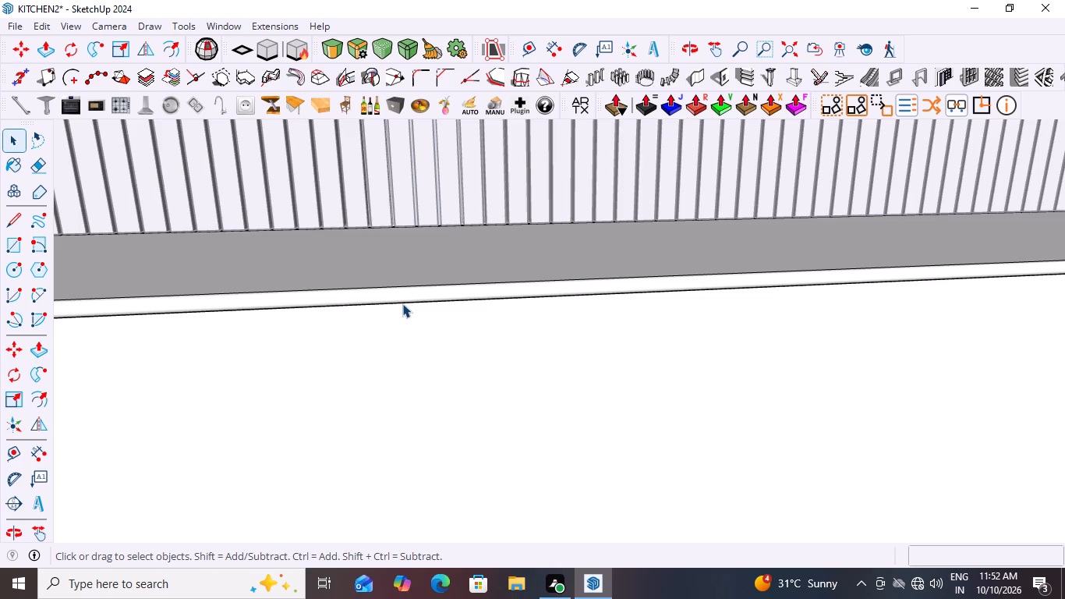
pyautogui.doubleClick(402, 302)
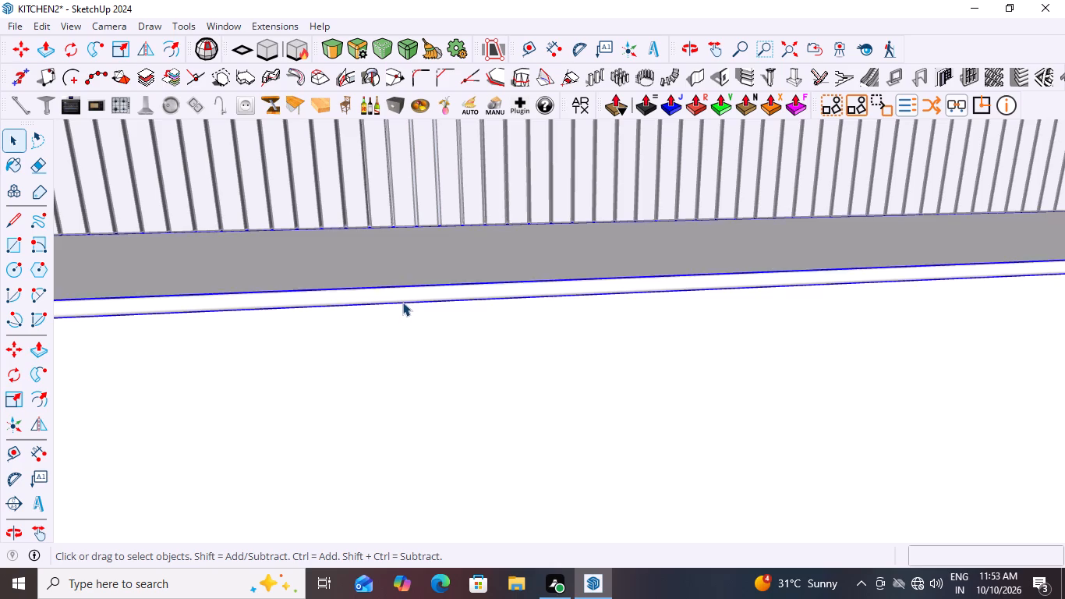
pyautogui.click(402, 302)
pyautogui.doubleClick(402, 302)
pyautogui.doubleClick(402, 302)
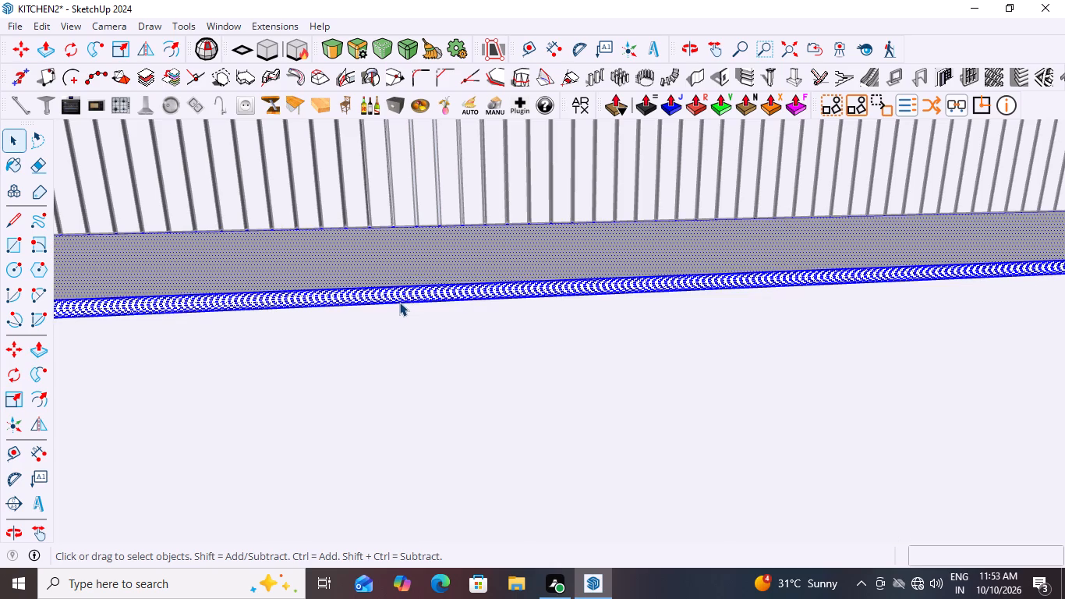
pyautogui.click(399, 302)
pyautogui.press('space')
pyautogui.click(373, 351)
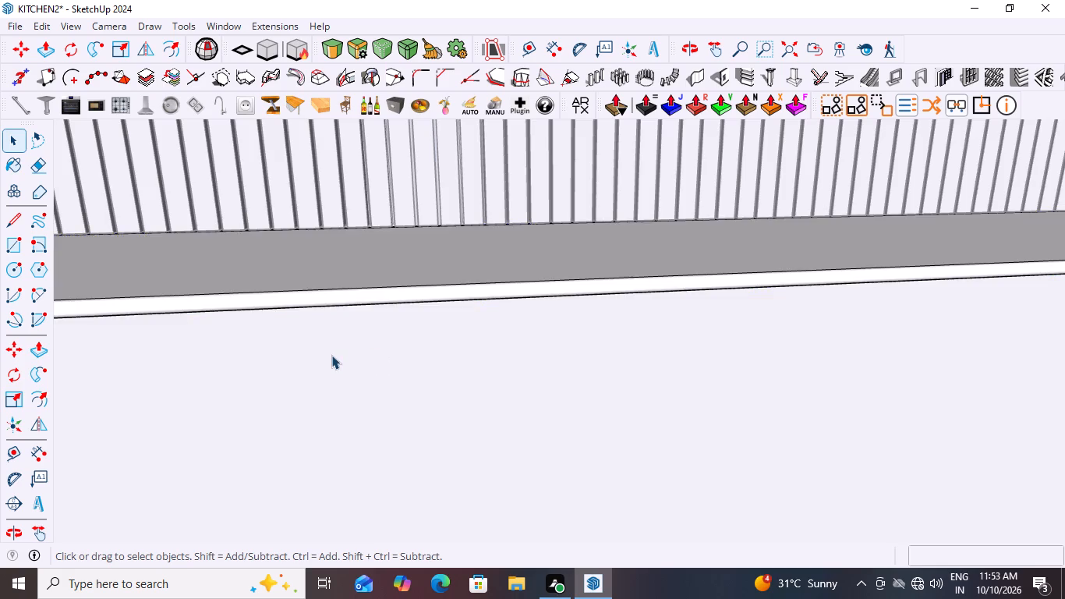
pyautogui.scroll(-20, 329, 349)
pyautogui.scroll(-8, 329, 349)
pyautogui.scroll(3, 672, 343)
pyautogui.scroll(-12, 308, 326)
pyautogui.click(647, 300)
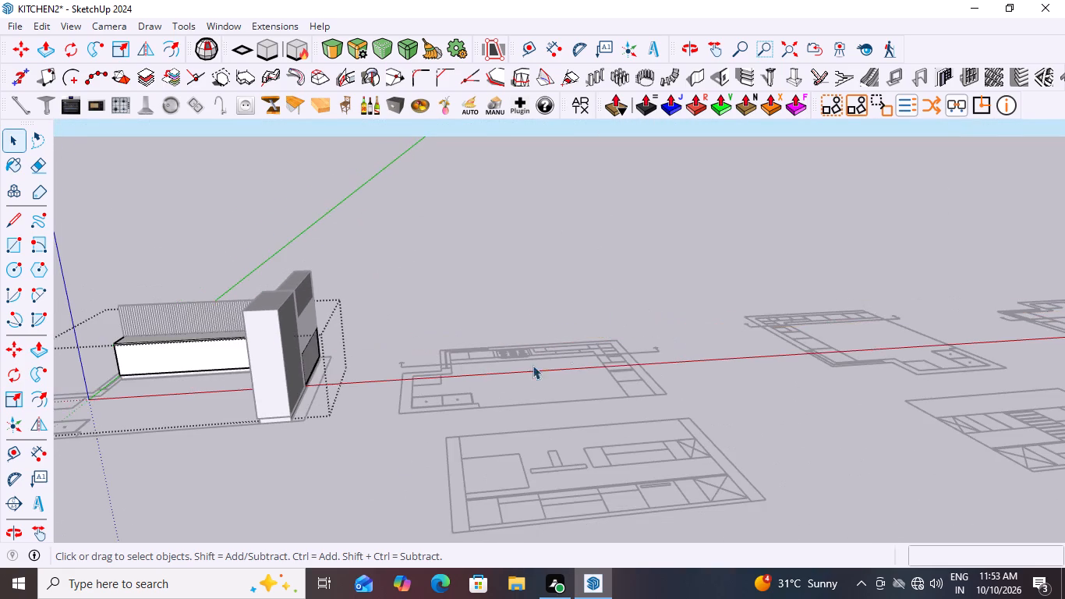
pyautogui.moveTo(532, 365); pyautogui.dragTo(536, 474, button='middle')
pyautogui.moveTo(570, 251); pyautogui.dragTo(562, 253)
pyautogui.click(562, 253)
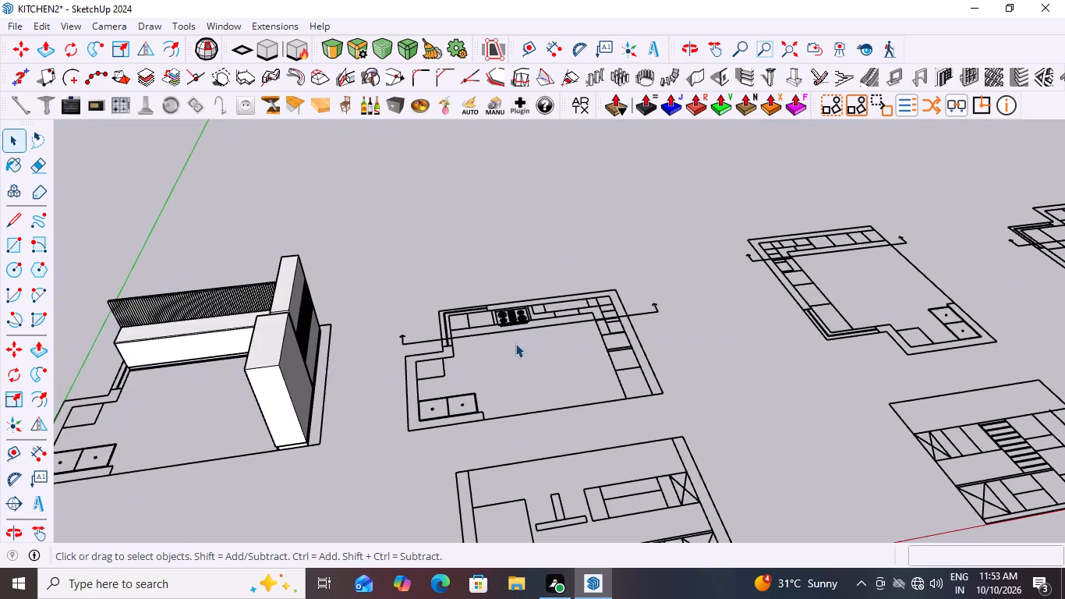
# Compare the kitchen model with the neighbouring 2D plans and examine the hob wall elevation showing the hood and base cabinets.
pyautogui.scroll(-2, 496, 362)
pyautogui.moveTo(502, 383); pyautogui.dragTo(474, 358, button='middle')
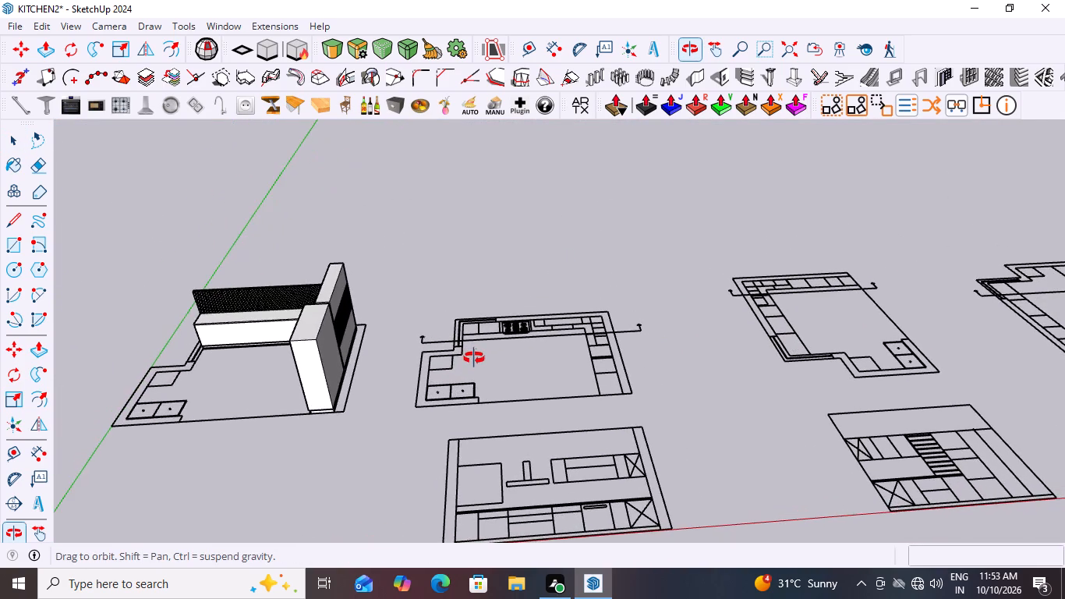
pyautogui.moveTo(474, 358); pyautogui.dragTo(521, 337, button='middle')
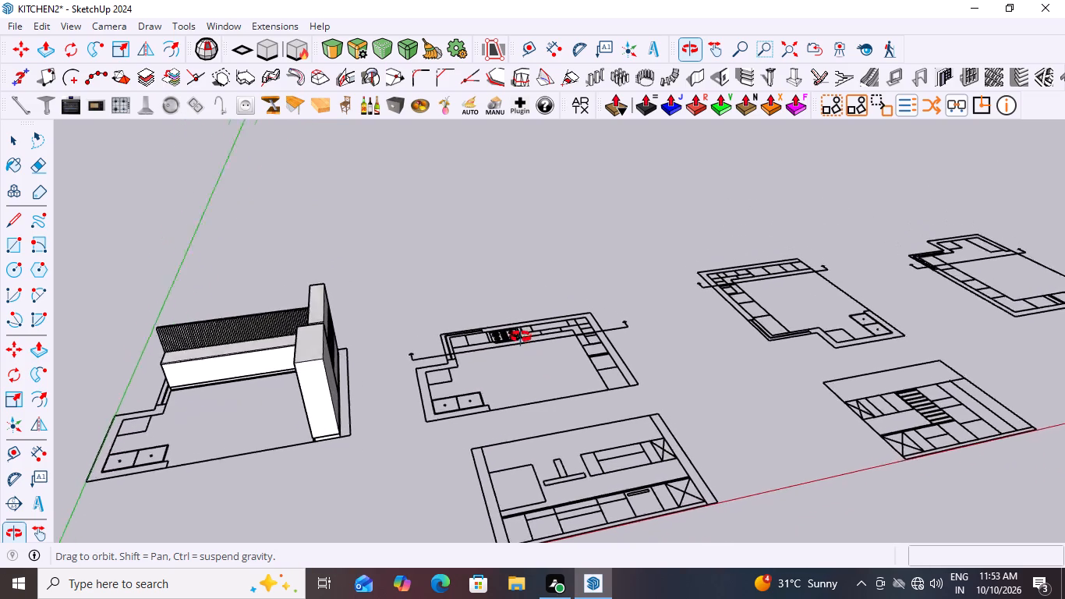
pyautogui.moveTo(521, 337); pyautogui.dragTo(518, 326, button='middle')
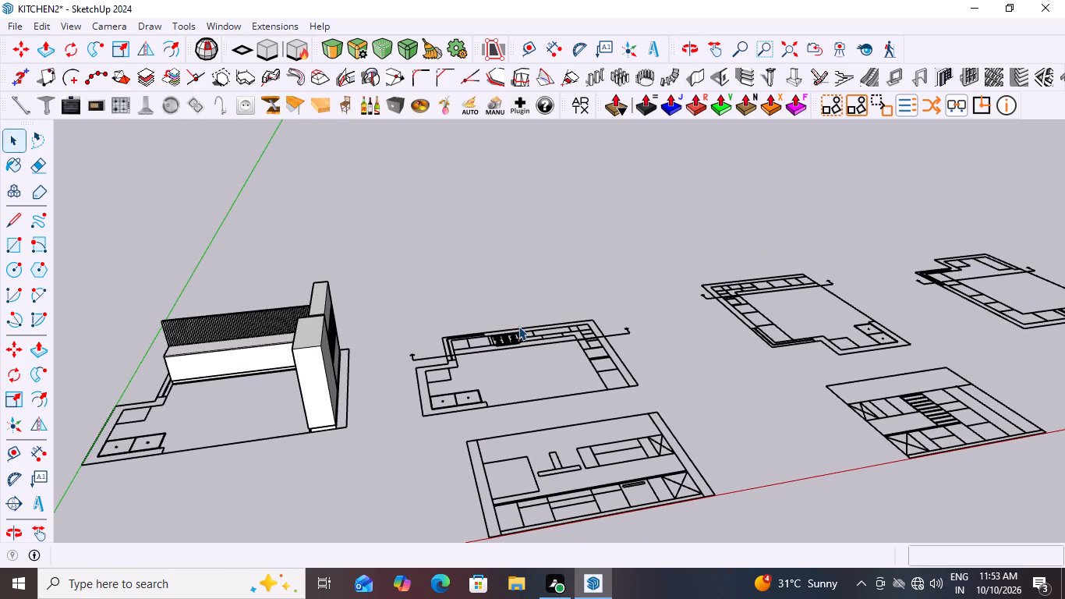
pyautogui.scroll(-6, 559, 316)
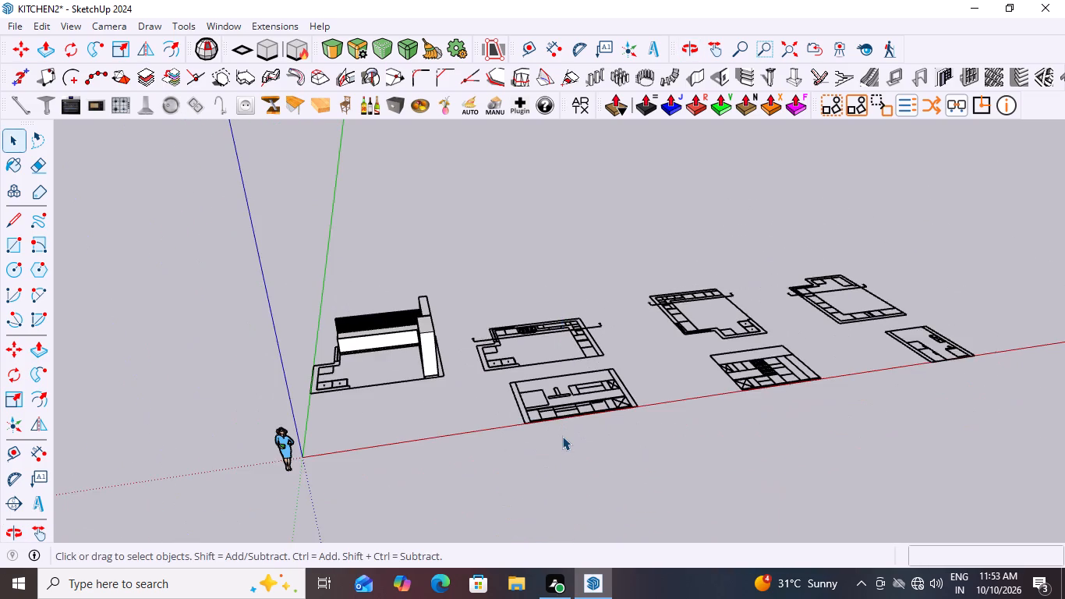
pyautogui.scroll(4, 562, 436)
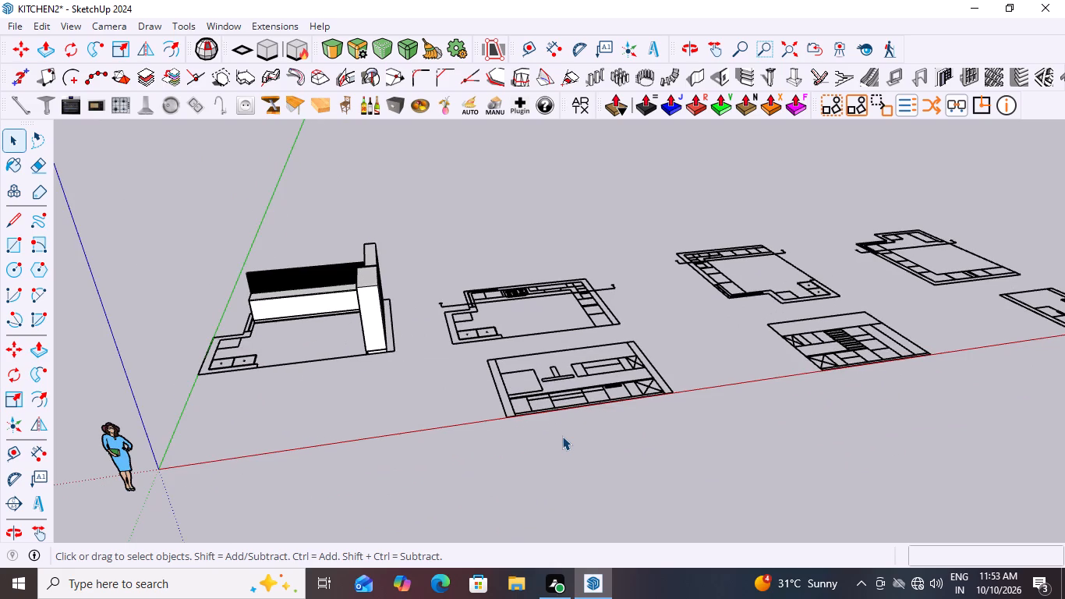
pyautogui.scroll(2, 607, 395)
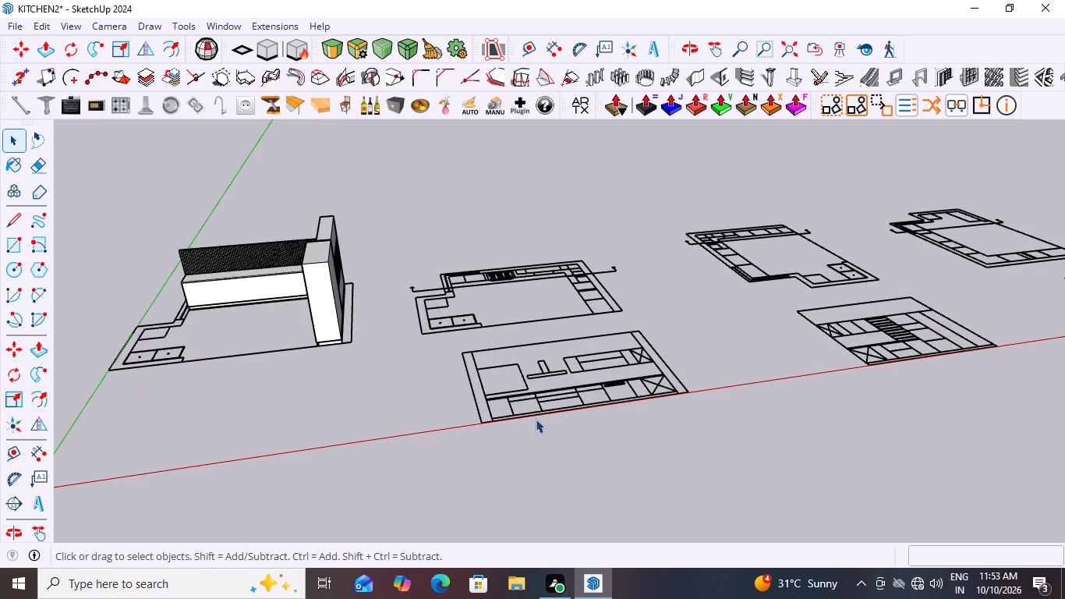
pyautogui.scroll(3, 536, 419)
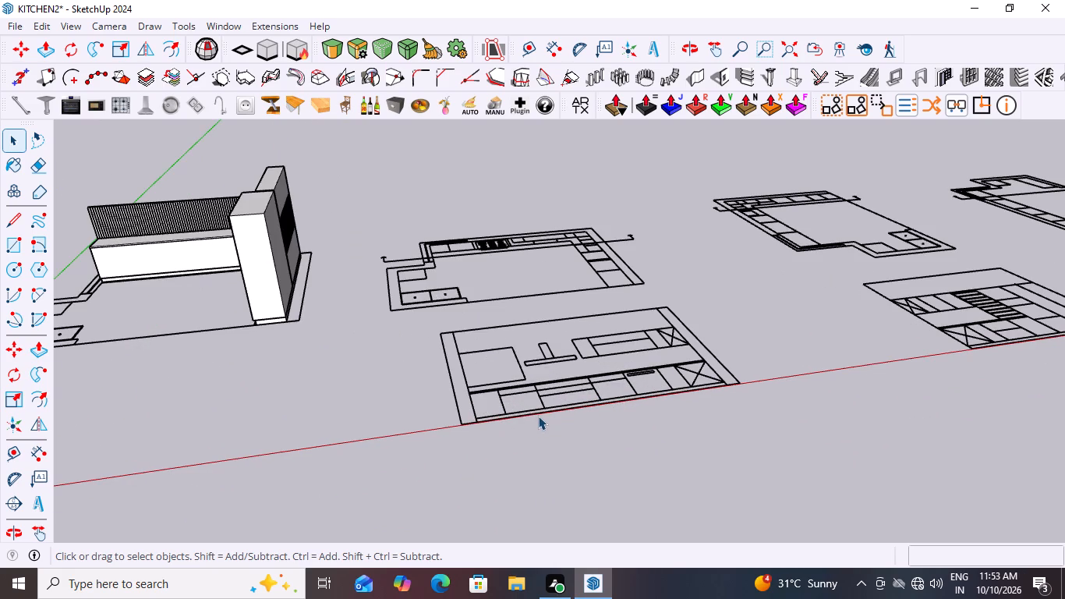
pyautogui.moveTo(585, 388); pyautogui.dragTo(572, 467, button='middle')
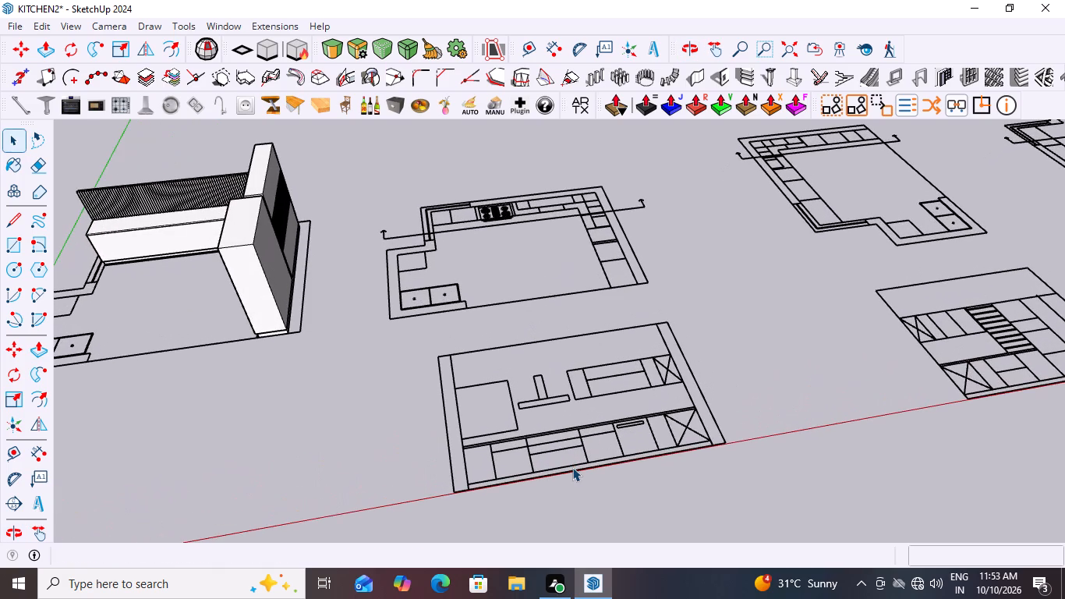
pyautogui.scroll(4, 575, 467)
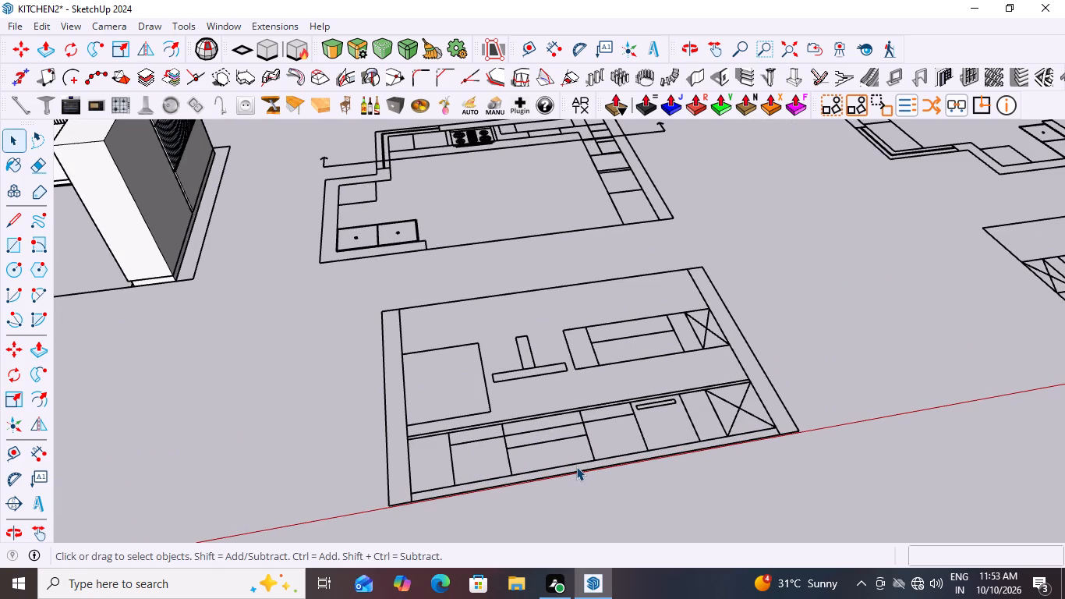
# Examine the modelled base cabinet run below the slatted wall from several angles and distances, moving over from the 2D elevation.
pyautogui.scroll(-5, 732, 405)
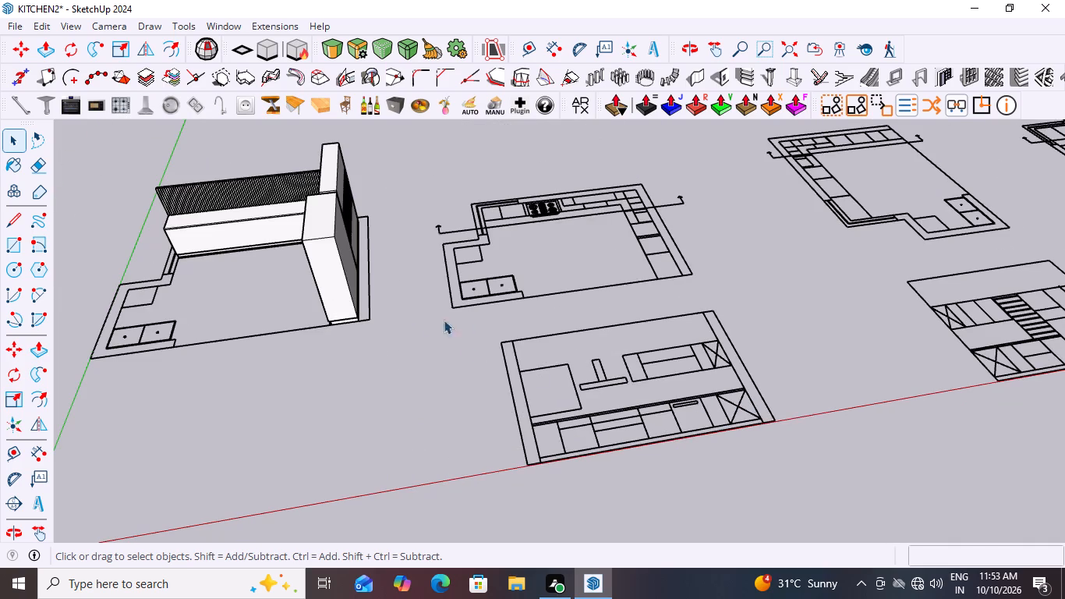
pyautogui.scroll(-7, 535, 331)
pyautogui.moveTo(390, 280); pyautogui.dragTo(405, 185, button='middle')
pyautogui.scroll(4, 375, 285)
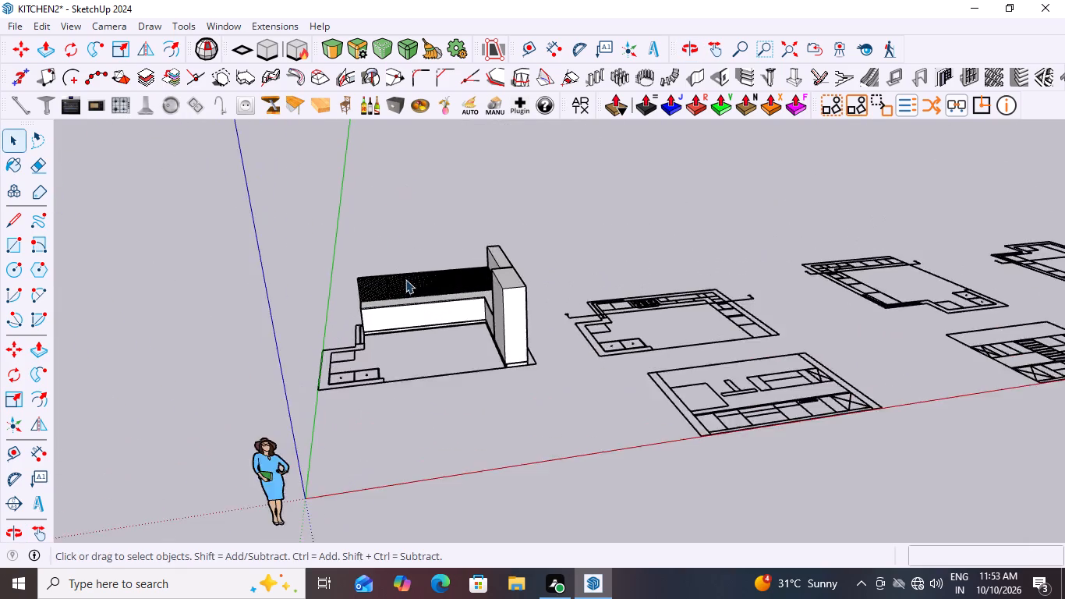
pyautogui.scroll(20, 405, 279)
pyautogui.scroll(1, 405, 279)
pyautogui.moveTo(425, 315); pyautogui.dragTo(398, 250, button='middle')
pyautogui.scroll(1, 425, 315)
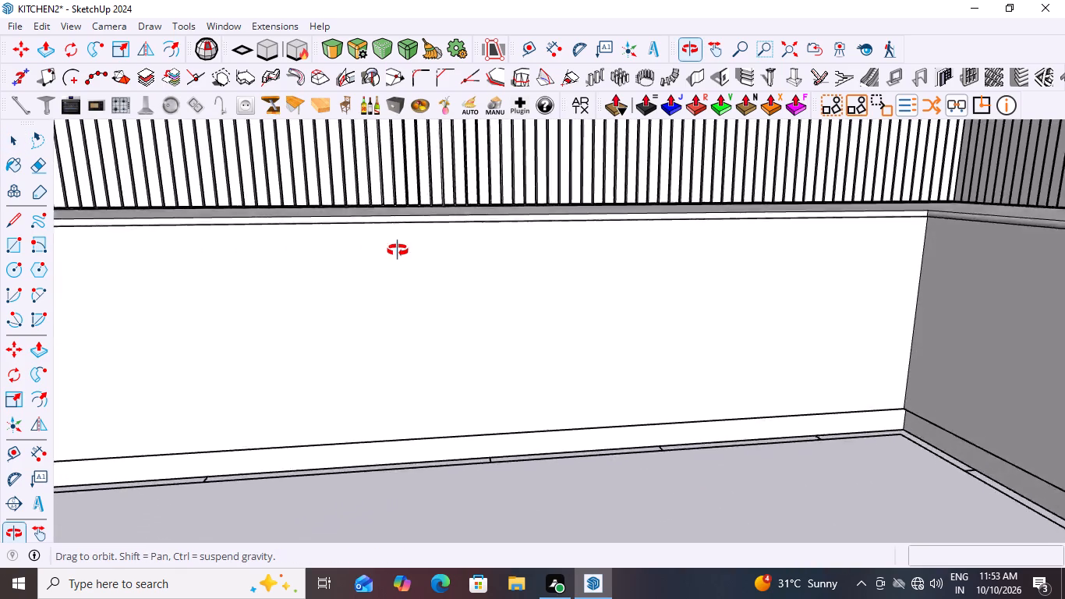
pyautogui.moveTo(398, 250); pyautogui.dragTo(406, 272, button='middle')
pyautogui.scroll(8, 865, 203)
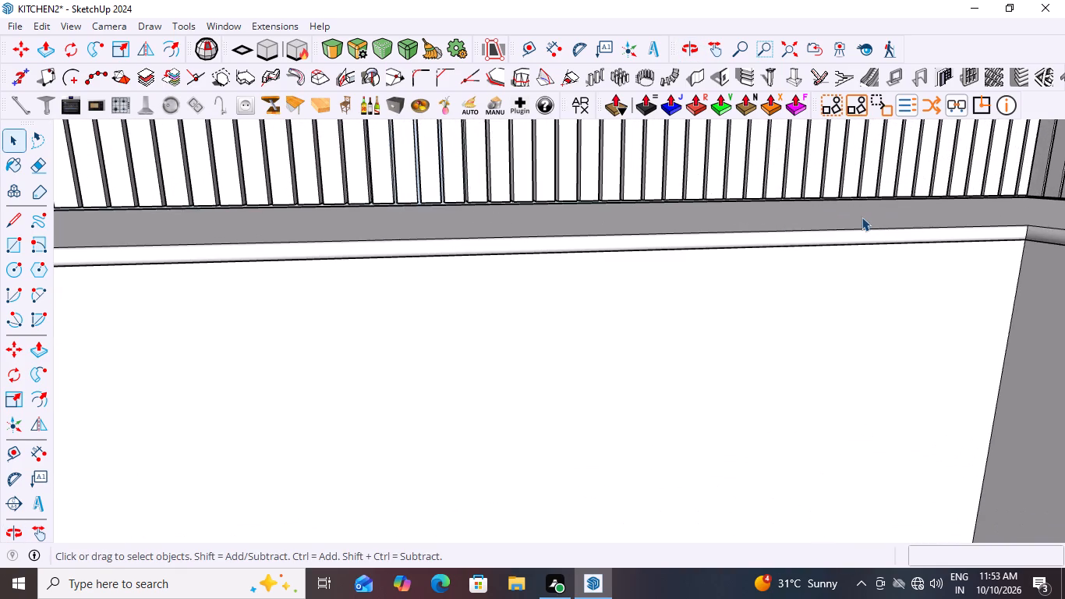
pyautogui.scroll(-8, 862, 217)
pyautogui.moveTo(541, 259); pyautogui.dragTo(544, 232, button='middle')
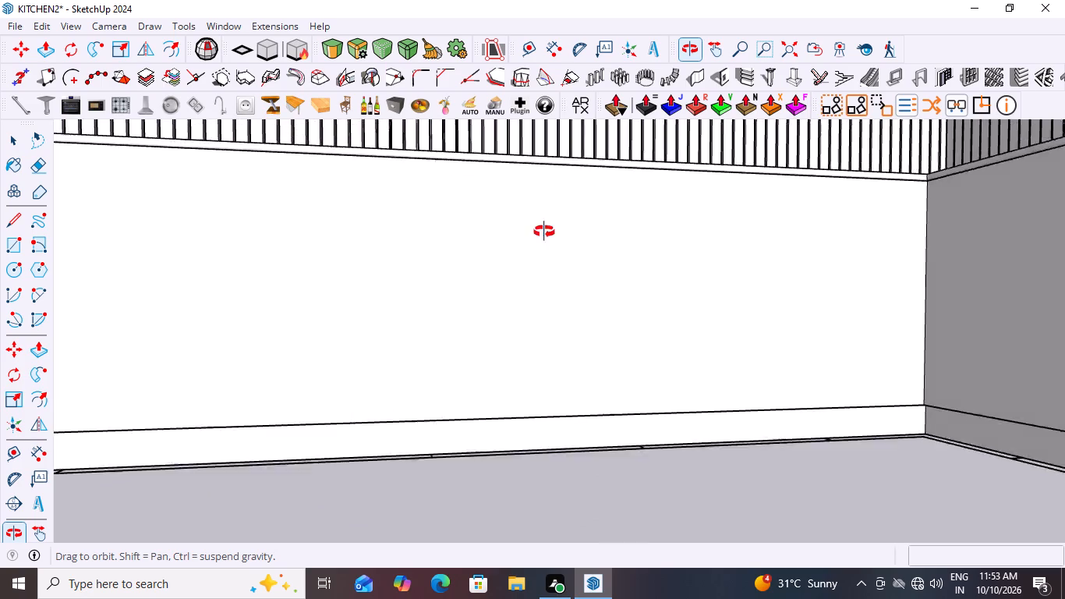
pyautogui.moveTo(544, 232); pyautogui.dragTo(559, 298, button='middle')
pyautogui.scroll(1, 552, 272)
pyautogui.scroll(-12, 552, 264)
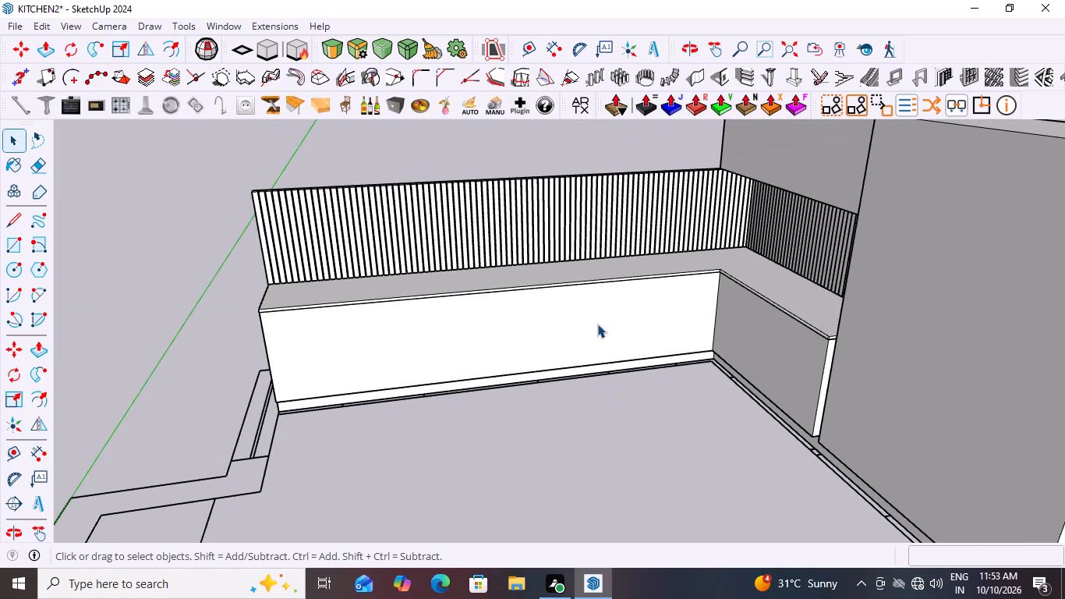
# Open the base cabinet group and divide the bottom edge of the long front face into 3 equal segments.
pyautogui.scroll(9, 324, 368)
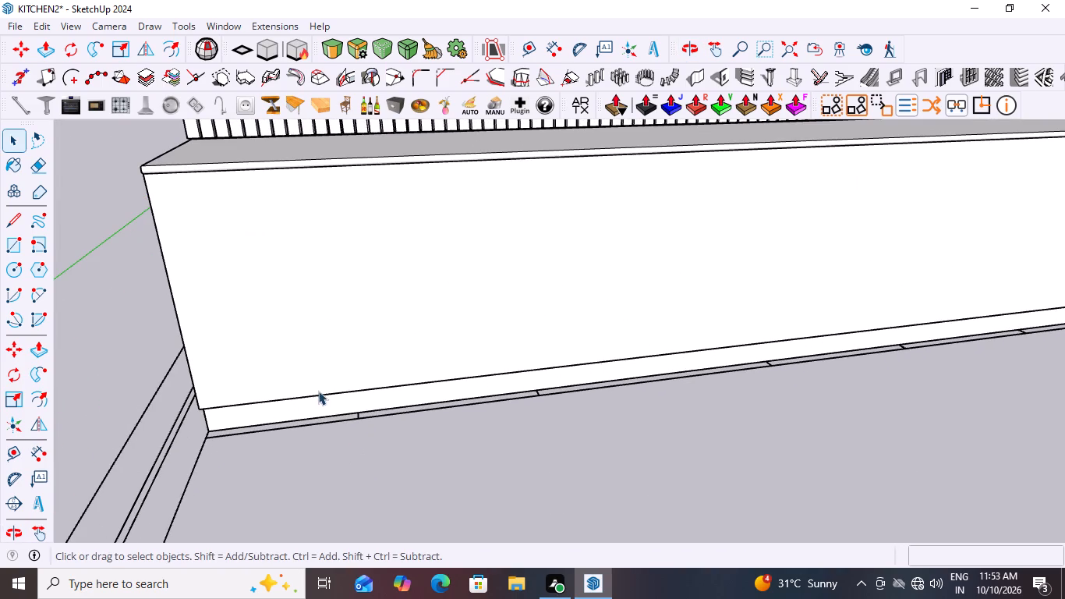
pyautogui.click(326, 394)
pyautogui.doubleClick(326, 394)
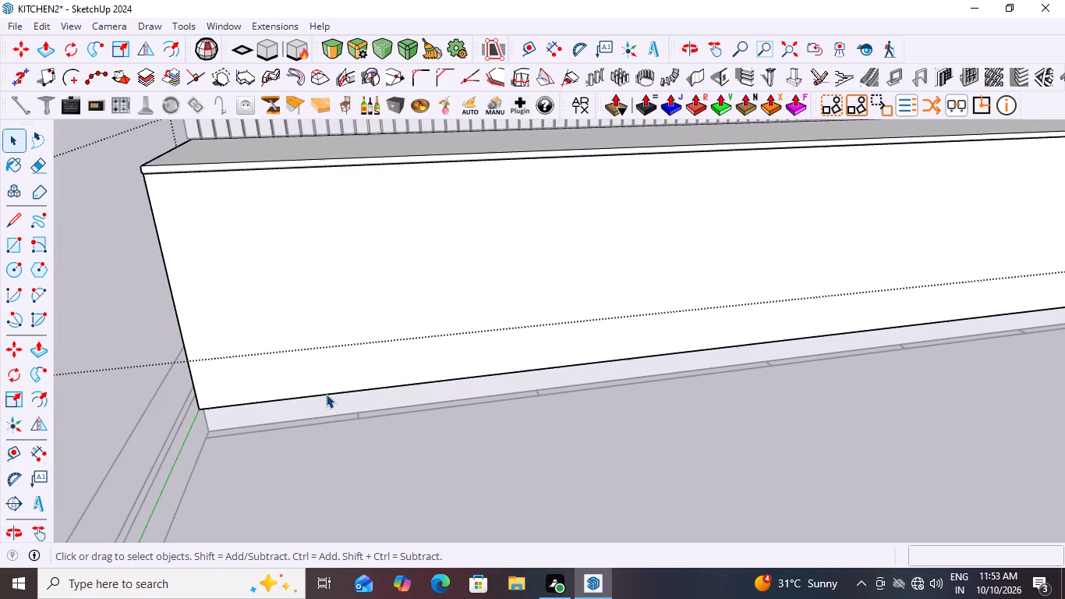
pyautogui.doubleClick(330, 394)
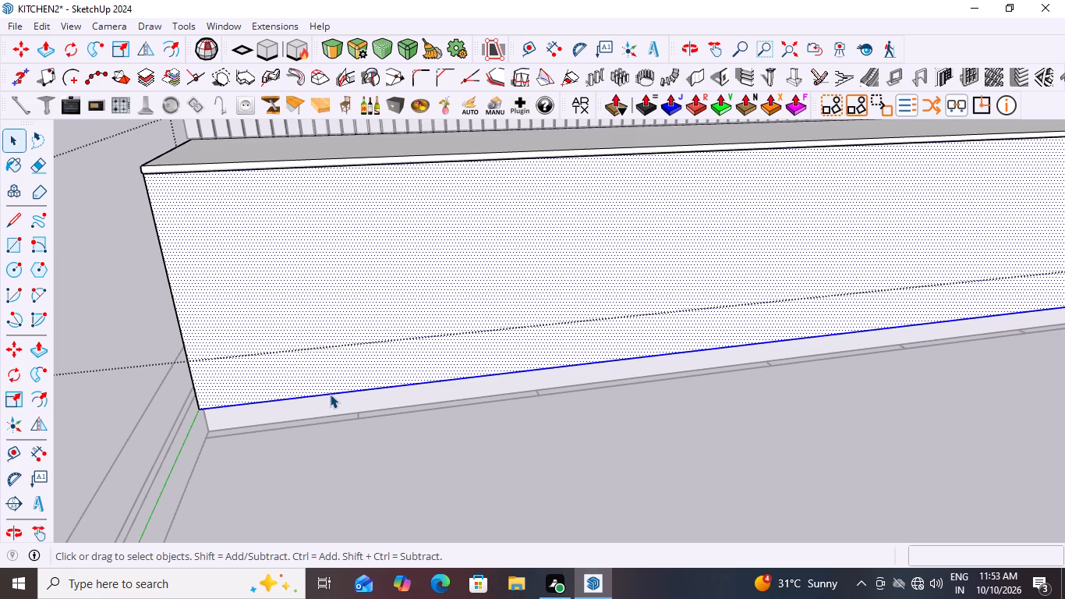
pyautogui.keyDown('shift'); pyautogui.click(351, 311); pyautogui.keyUp('shift')
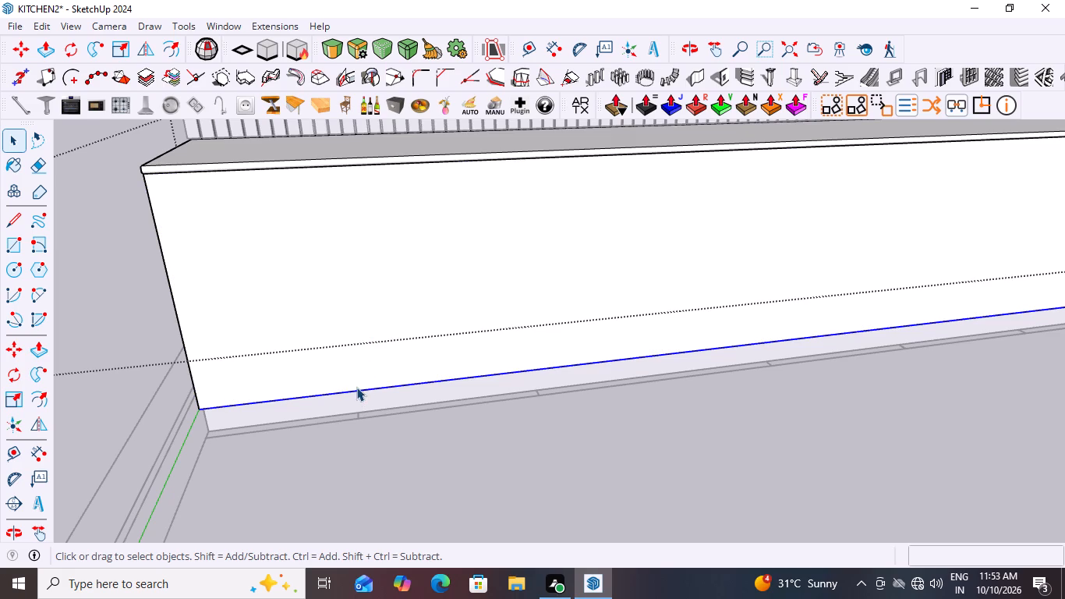
pyautogui.rightClick(356, 389)
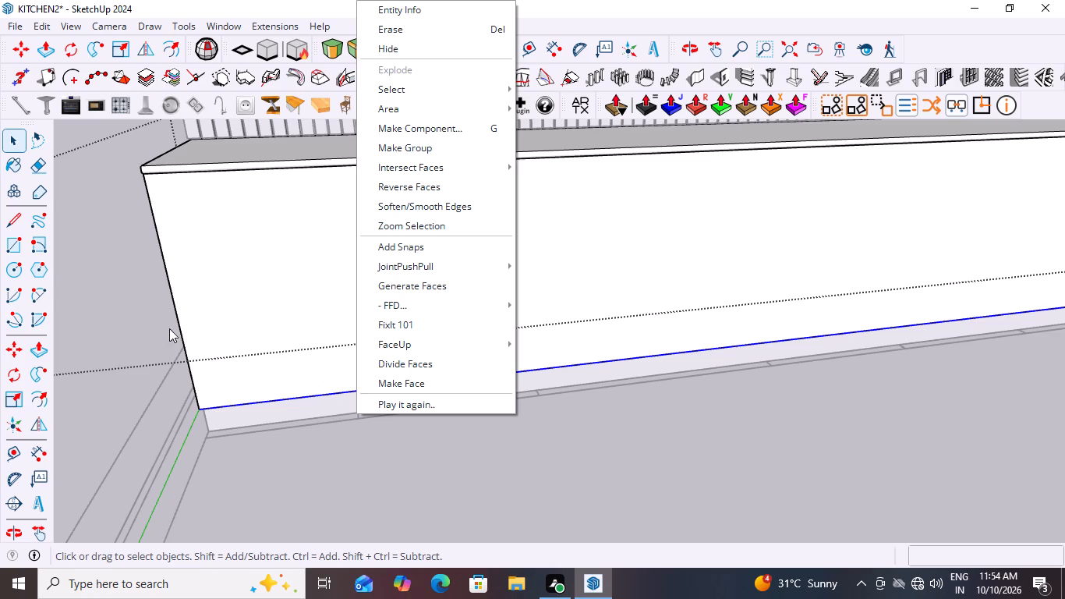
pyautogui.click(87, 292)
pyautogui.click(241, 402)
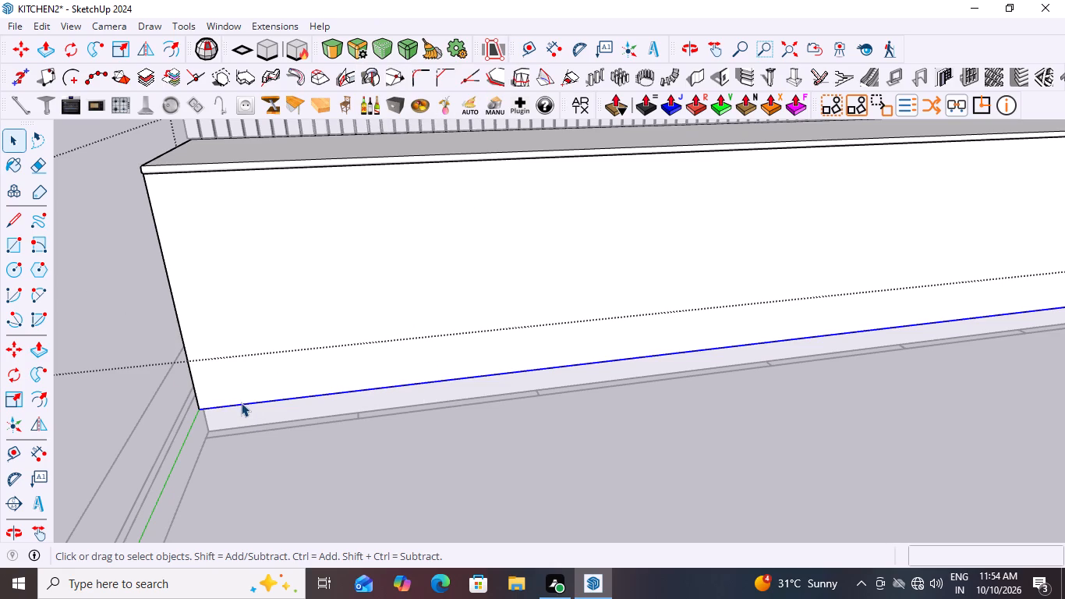
pyautogui.tripleClick(242, 403)
pyautogui.click(242, 403)
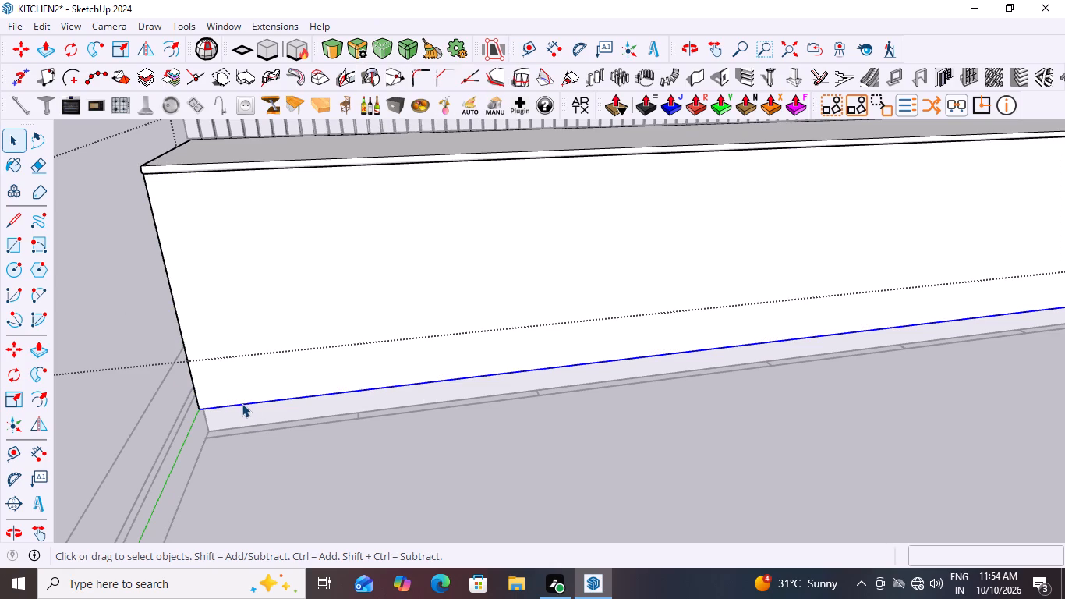
pyautogui.rightClick(241, 403)
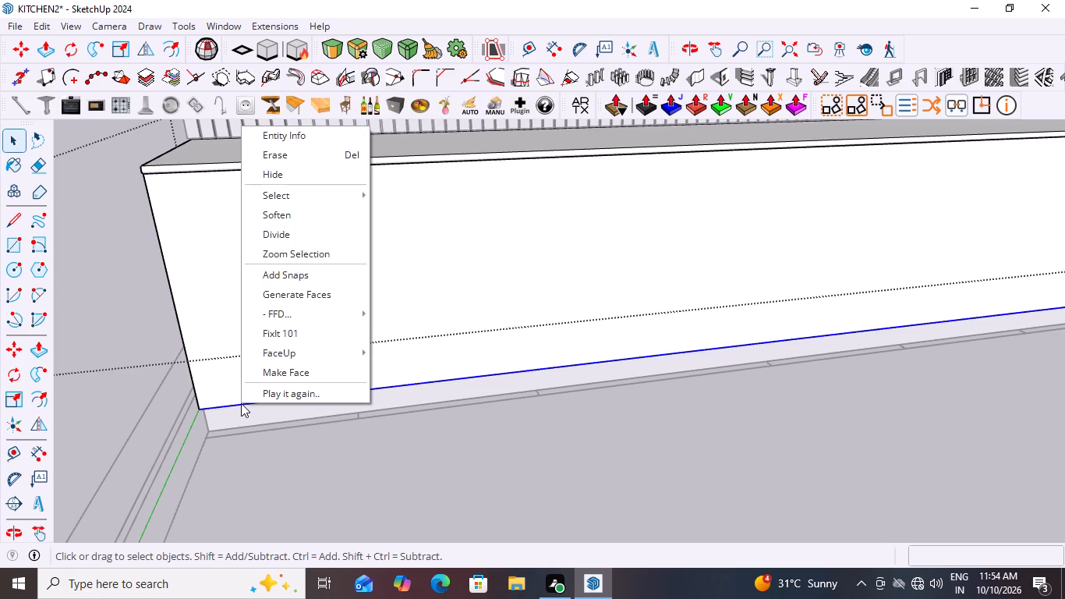
pyautogui.click(268, 237)
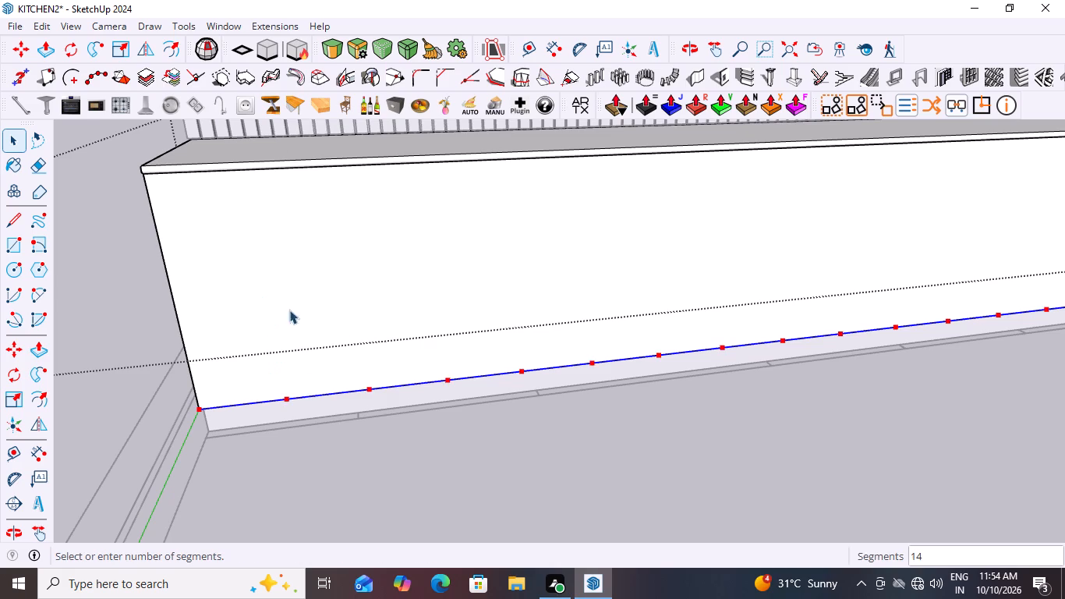
pyautogui.scroll(-6, 240, 414)
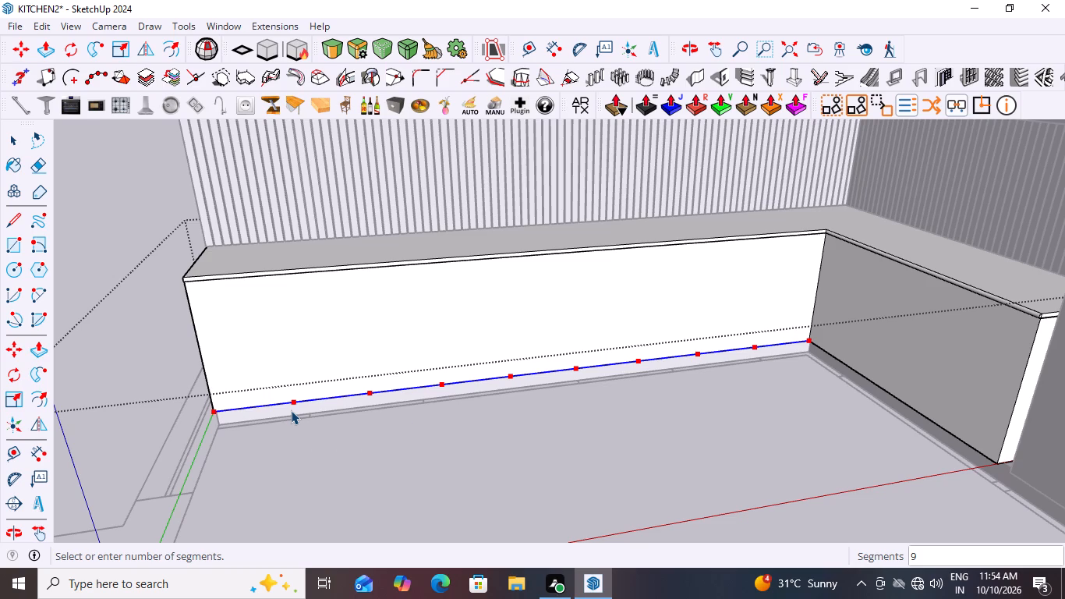
pyautogui.press('3')
pyautogui.press('Return')
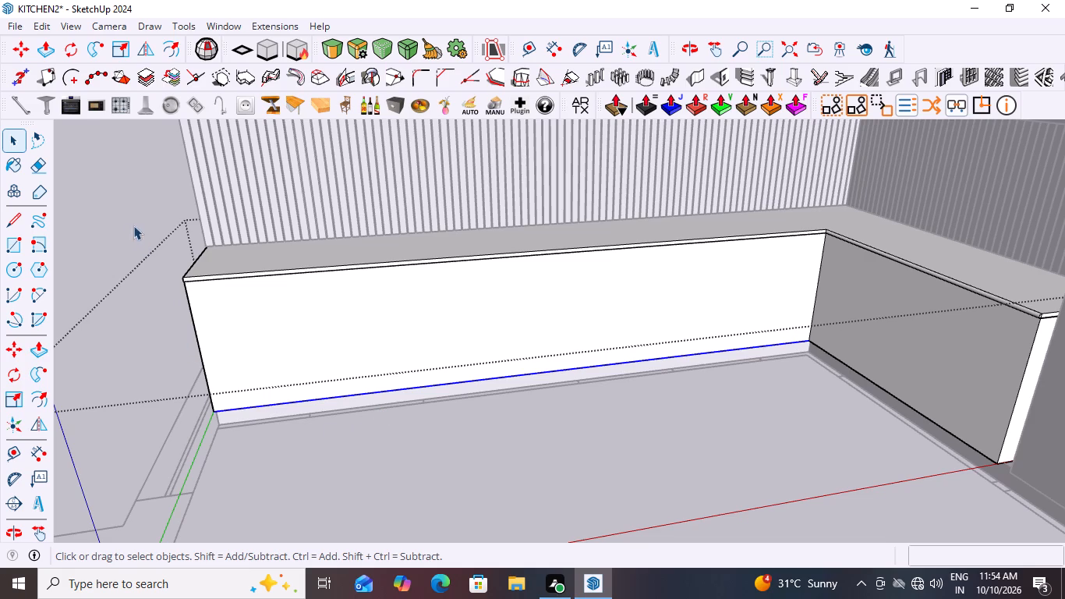
# Draw a vertical line about 700 mm long from the bottom edge's first division point up to the countertop's underside.
pyautogui.press('l')
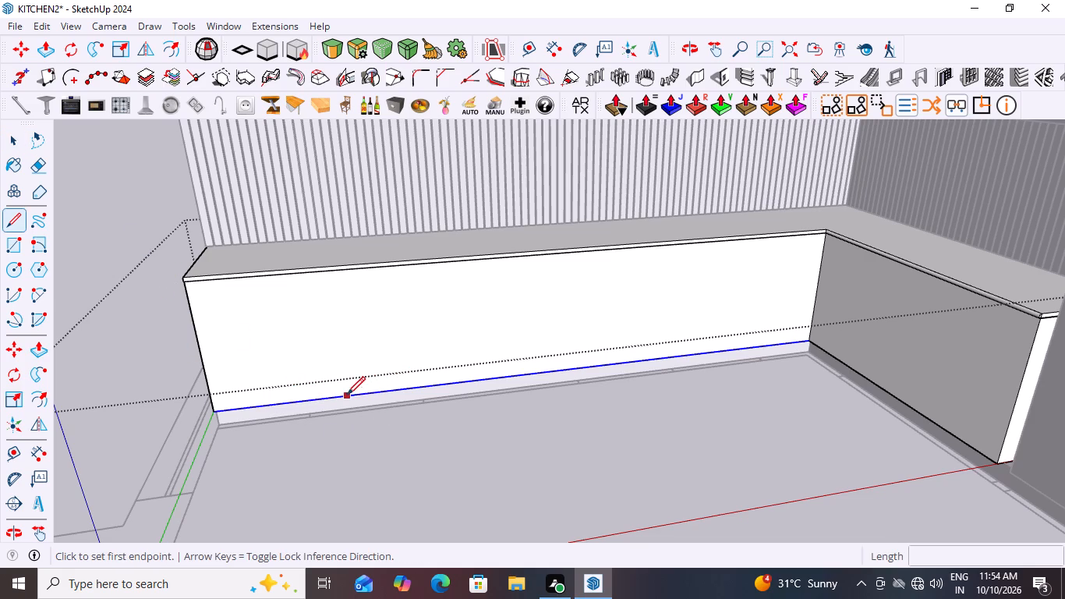
pyautogui.click(440, 384)
pyautogui.scroll(7, 433, 279)
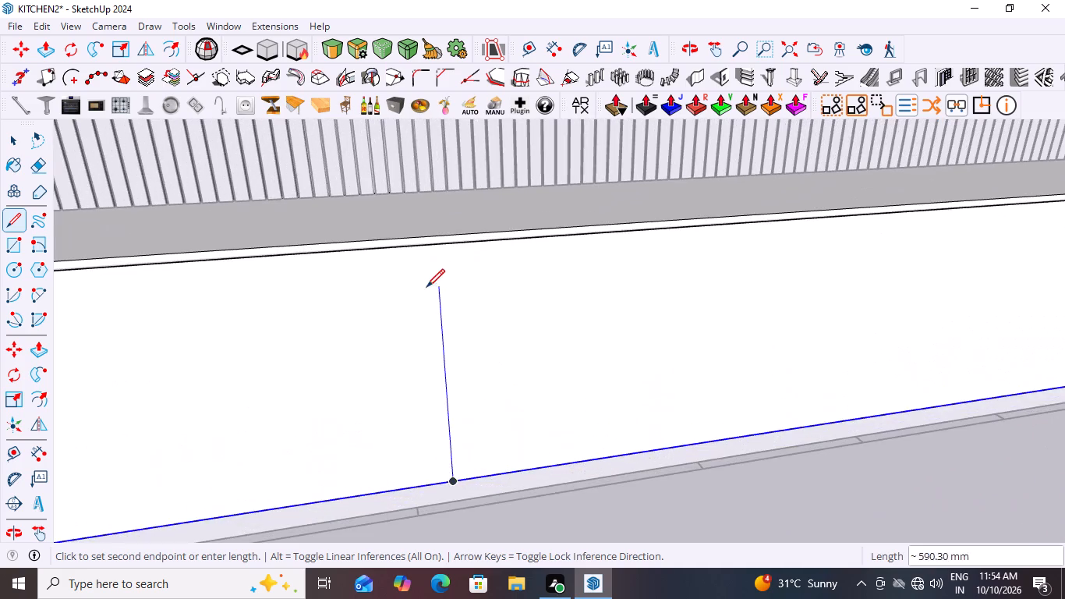
pyautogui.moveTo(422, 259); pyautogui.dragTo(429, 152, button='middle')
pyautogui.scroll(-10, 423, 249)
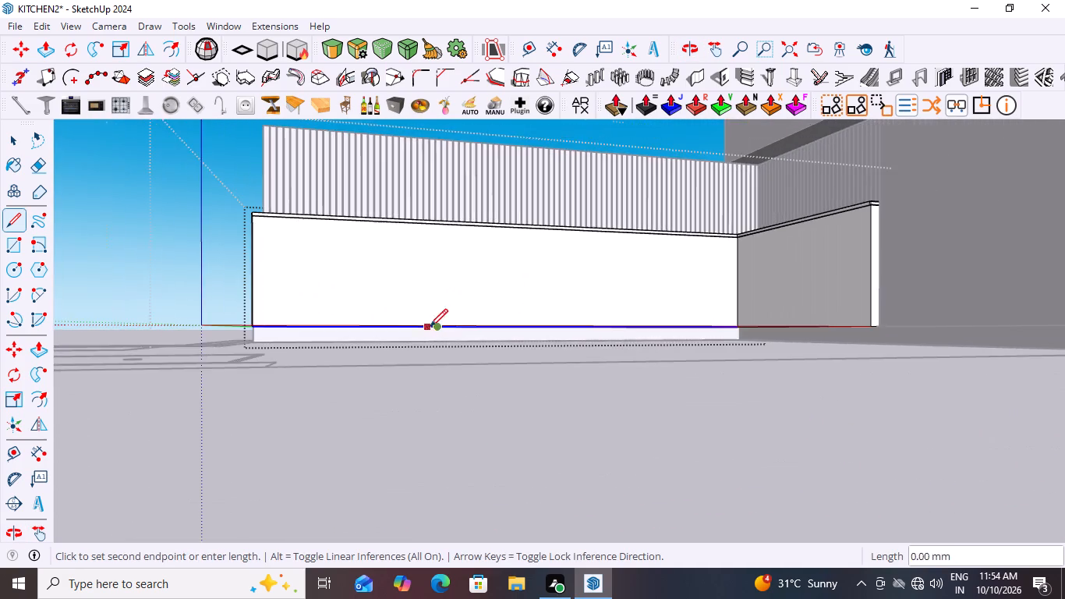
pyautogui.scroll(13, 458, 245)
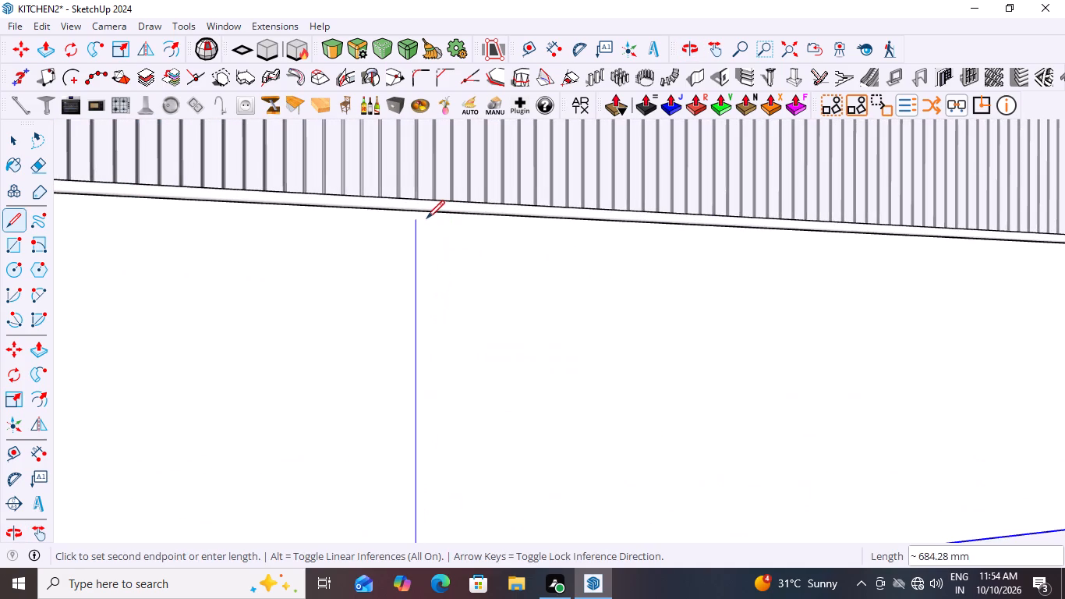
pyautogui.scroll(8, 425, 214)
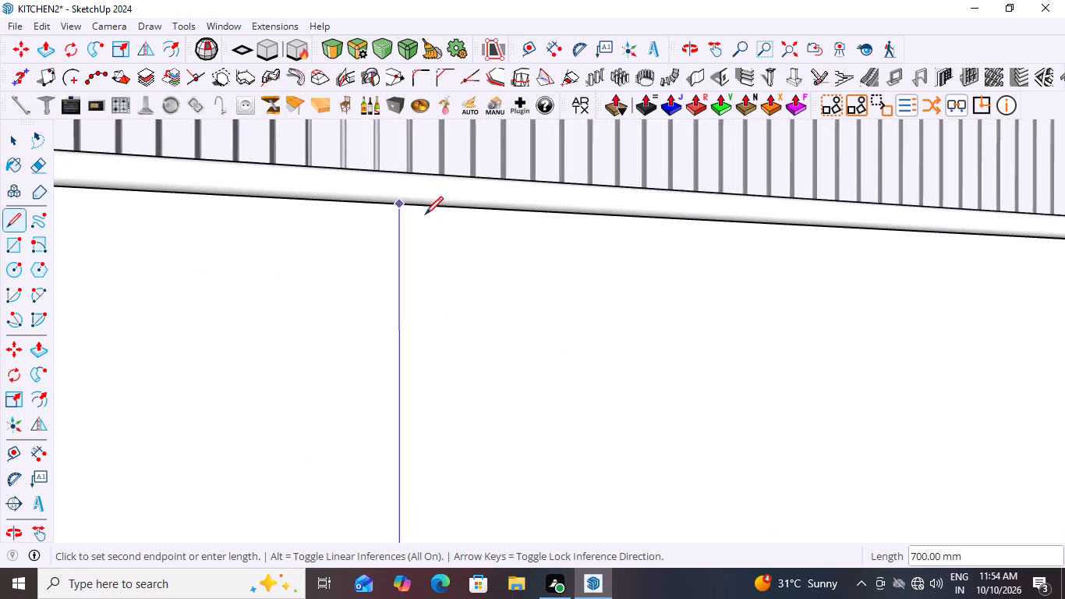
pyautogui.scroll(9, 425, 214)
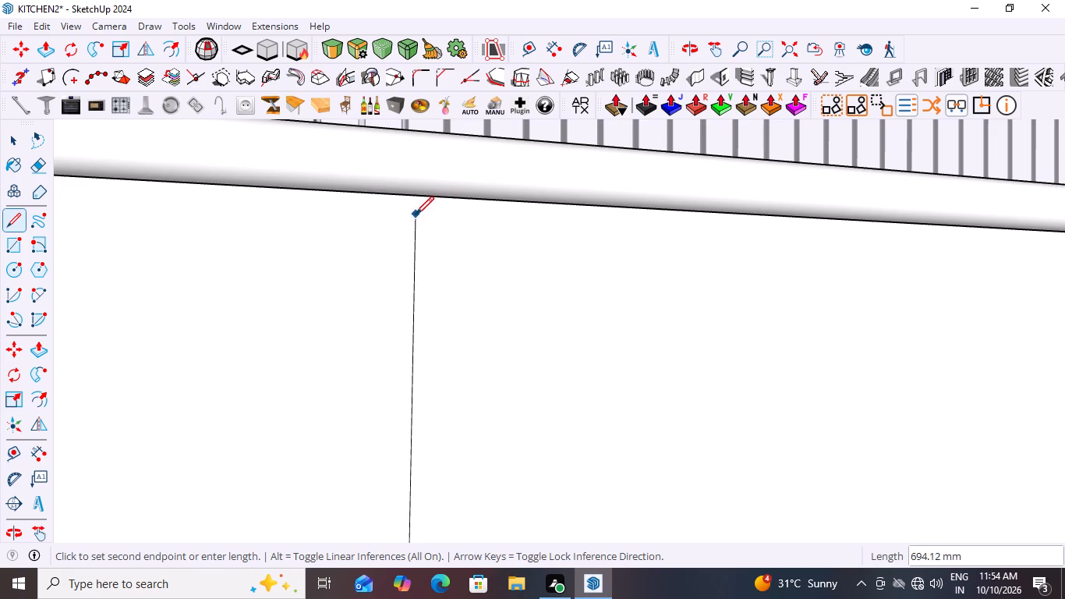
pyautogui.click(370, 193)
pyautogui.scroll(-12, 305, 256)
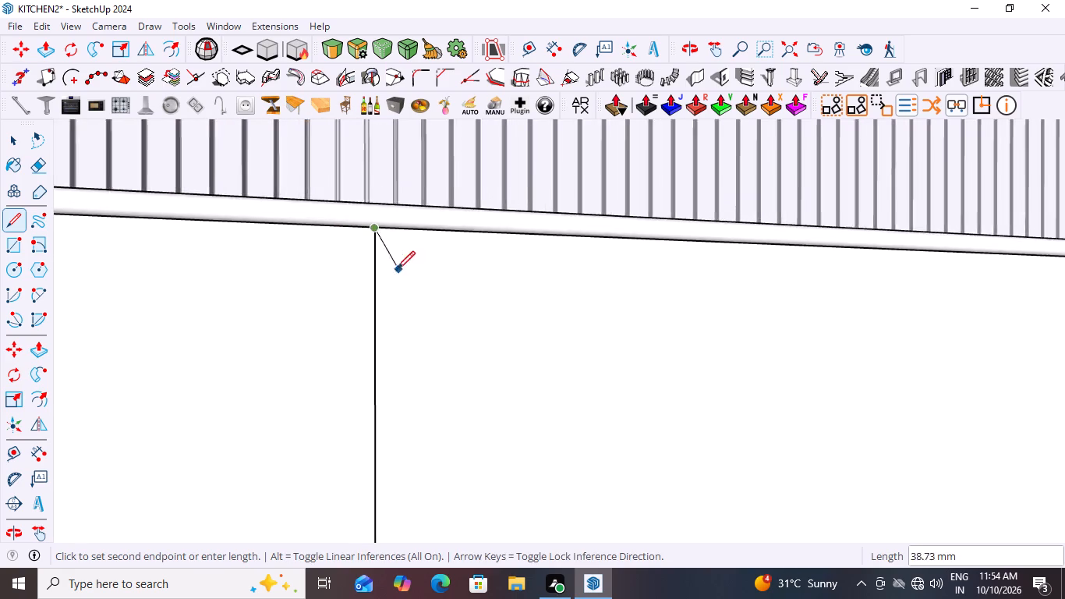
pyautogui.scroll(-20, 397, 269)
pyautogui.press('space')
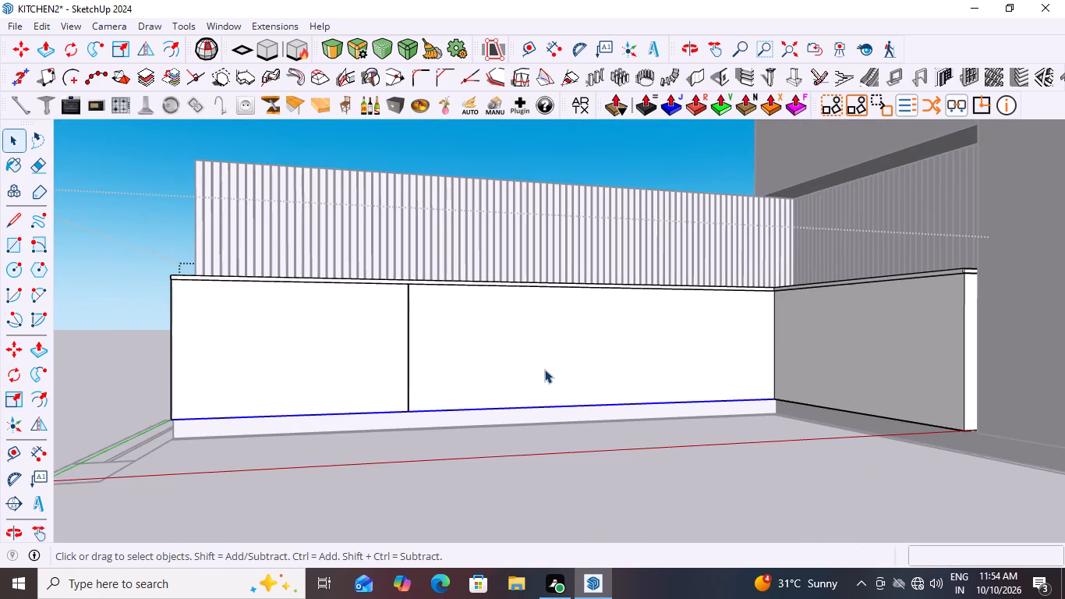
# Draw a second vertical line, 700 mm long, from the other division point nearer the inside corner up to the countertop's underside.
pyautogui.moveTo(522, 351); pyautogui.dragTo(516, 431, button='middle')
pyautogui.scroll(-1, 518, 357)
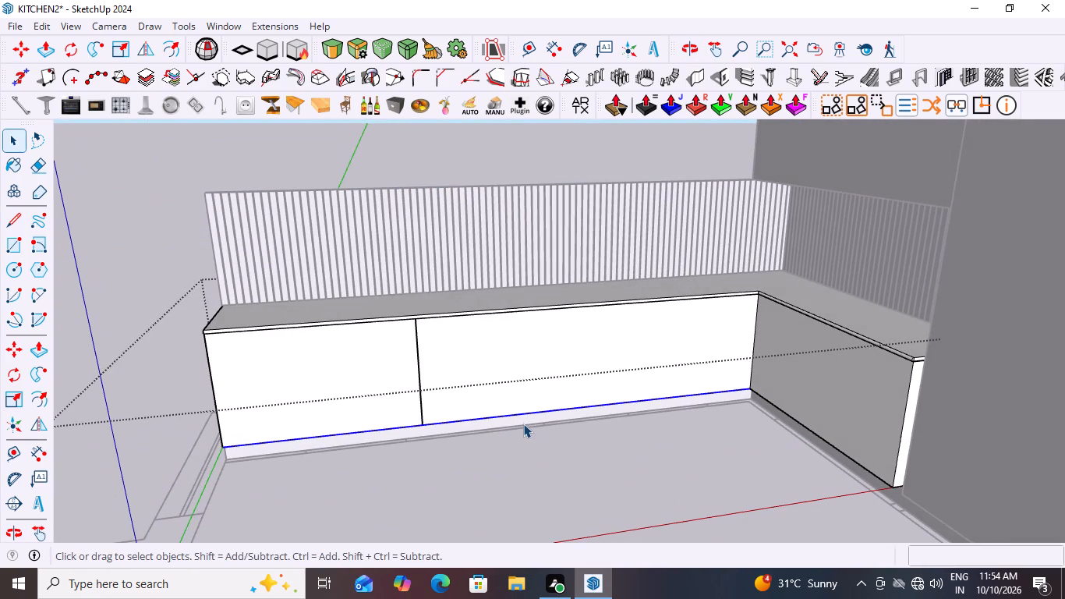
pyautogui.press('l')
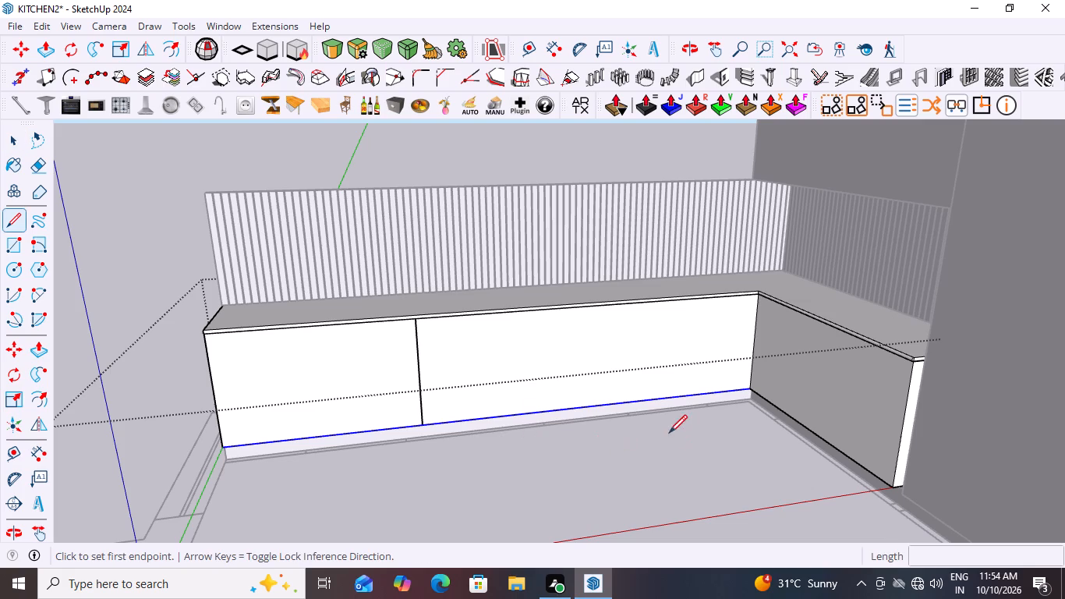
pyautogui.click(596, 406)
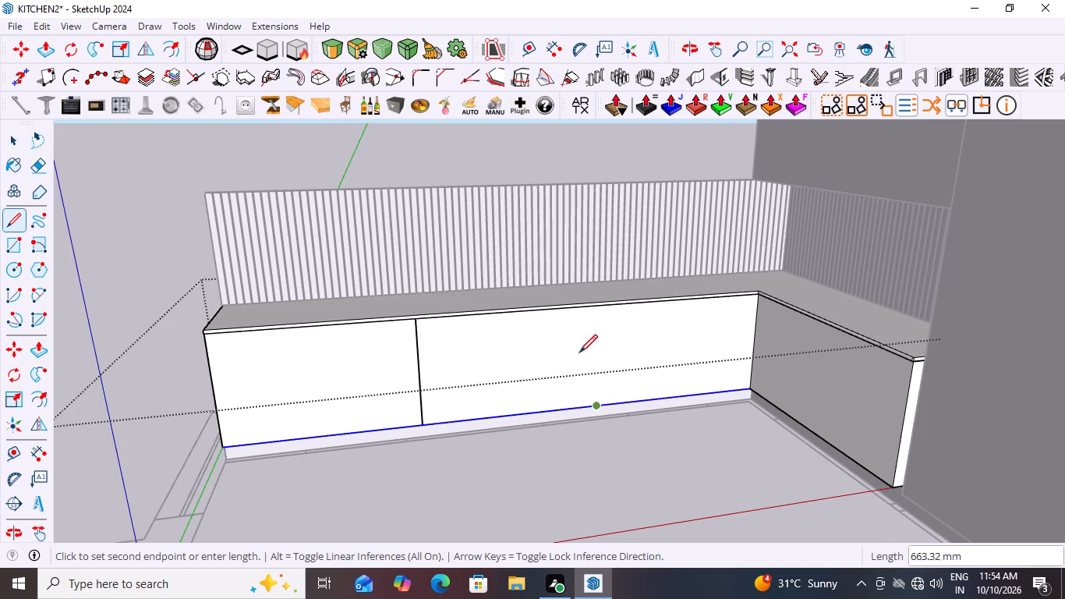
pyautogui.scroll(7, 593, 335)
pyautogui.moveTo(607, 339); pyautogui.dragTo(638, 253, button='middle')
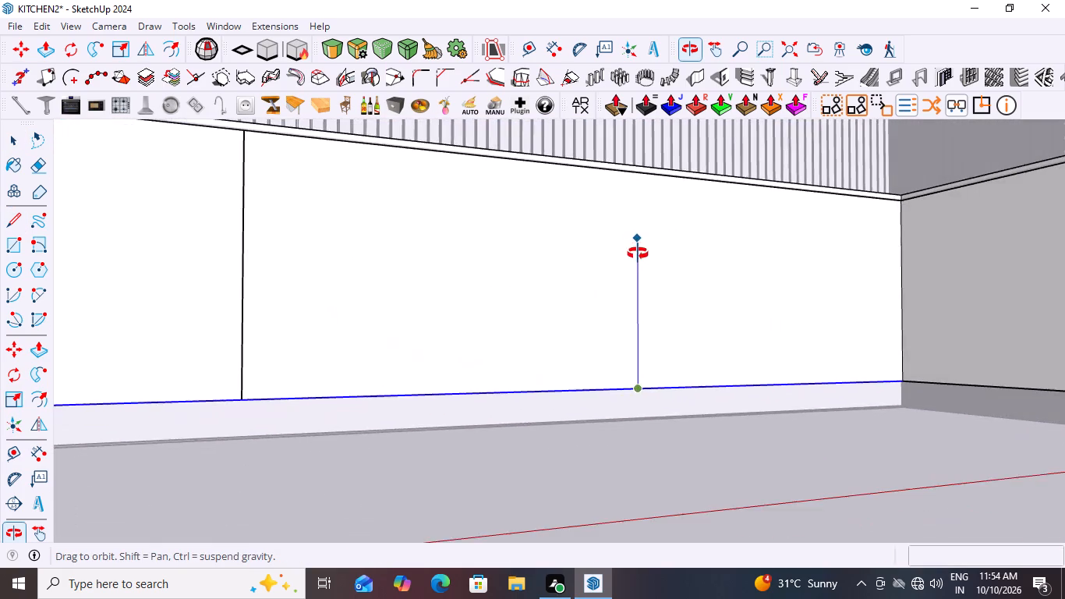
pyautogui.moveTo(638, 253); pyautogui.dragTo(634, 280, button='middle')
pyautogui.scroll(9, 625, 197)
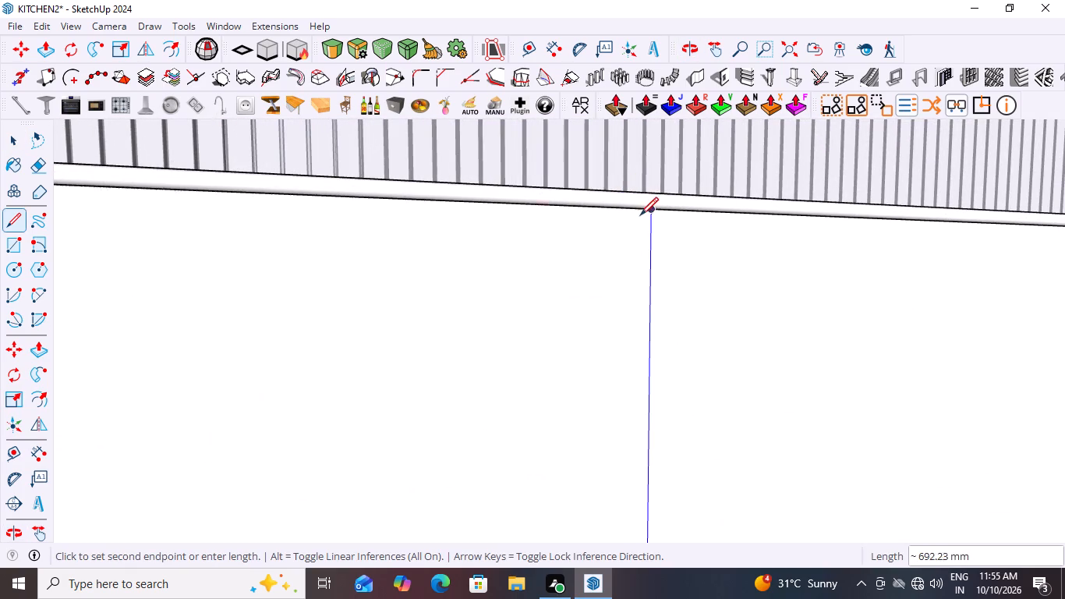
pyautogui.scroll(2, 639, 207)
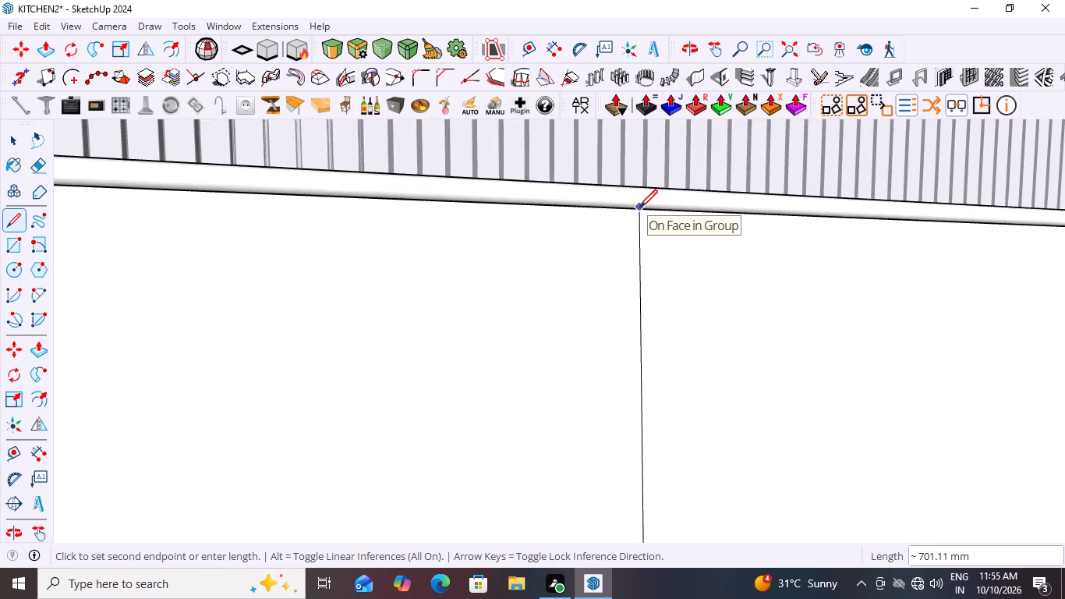
pyautogui.scroll(7, 639, 207)
pyautogui.moveTo(638, 232); pyautogui.dragTo(646, 105, button='middle')
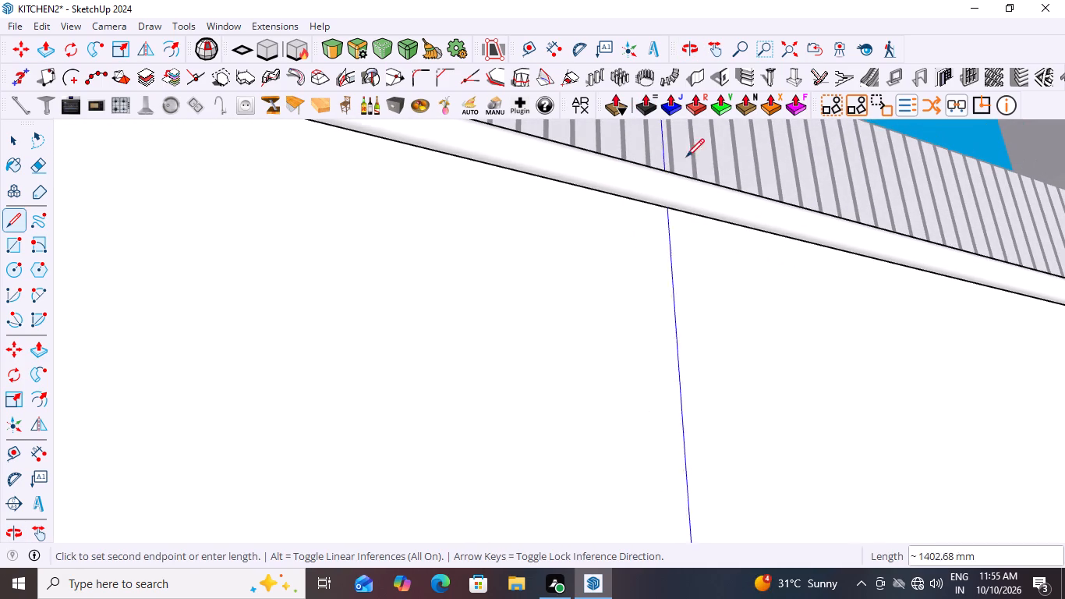
pyautogui.click(669, 208)
pyautogui.scroll(-19, 541, 271)
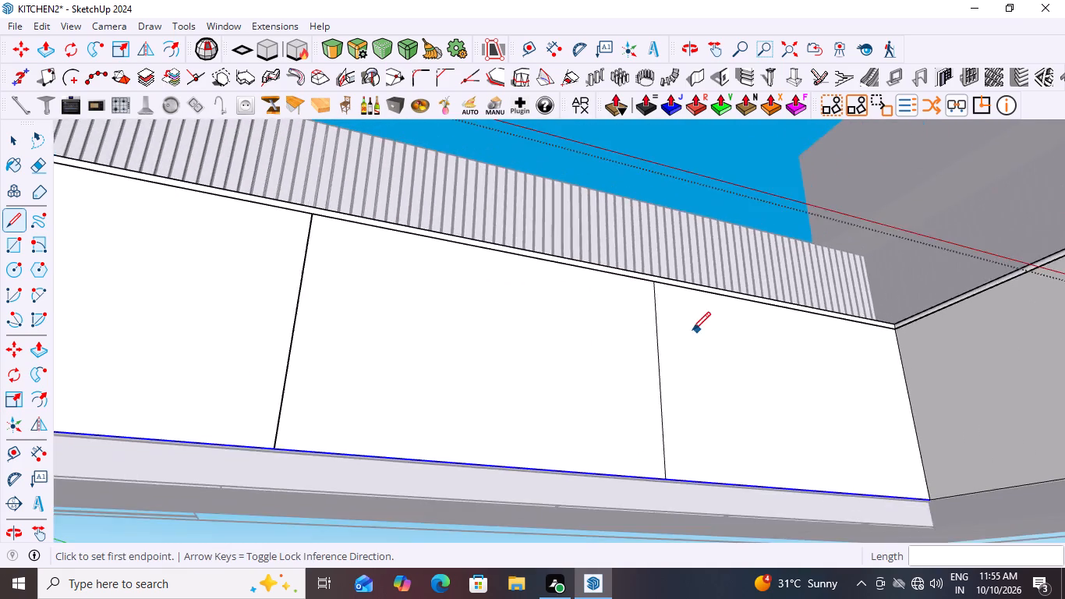
pyautogui.scroll(-8, 692, 330)
pyautogui.moveTo(663, 342); pyautogui.dragTo(662, 444, button='middle')
pyautogui.press('space')
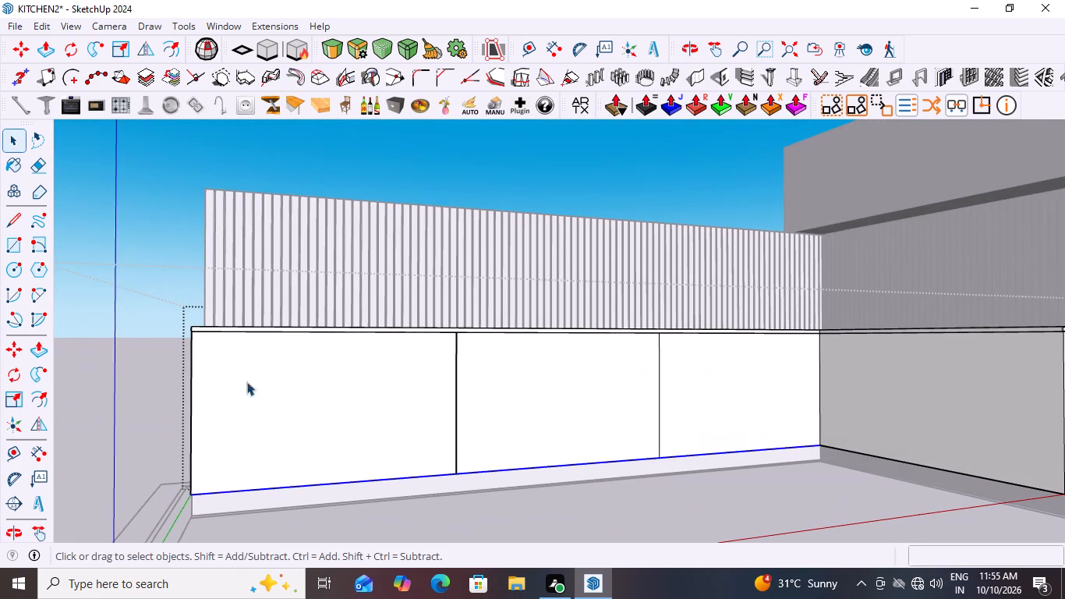
# Close the base cabinet group and examine the divided front of the long cabinet run from several angles and distances.
pyautogui.moveTo(157, 234); pyautogui.dragTo(157, 243)
pyautogui.doubleClick(183, 149)
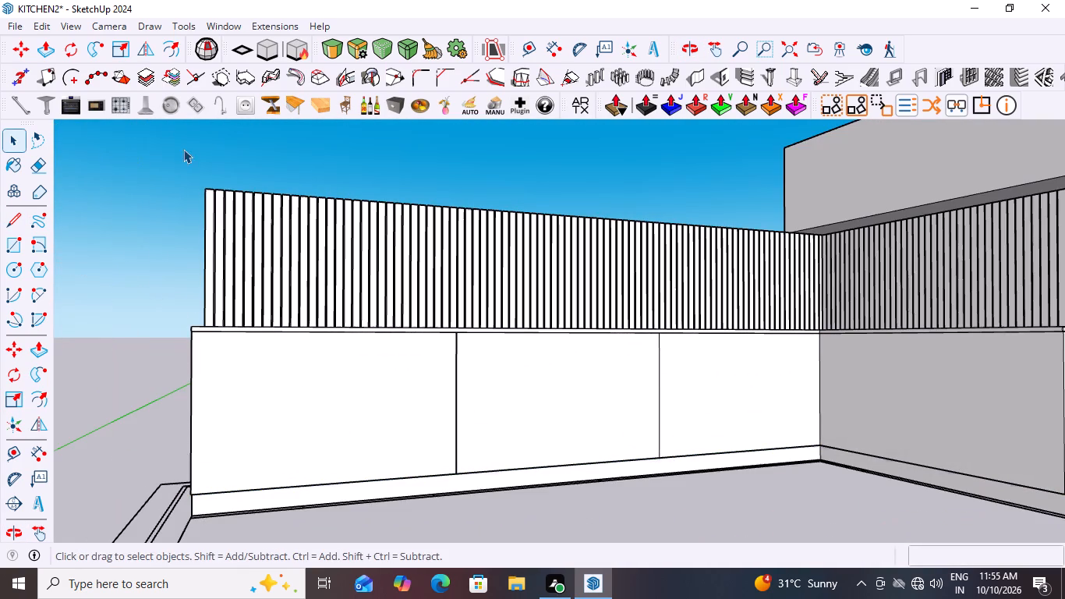
pyautogui.moveTo(419, 342); pyautogui.dragTo(357, 445, button='middle')
pyautogui.middleClick(357, 445)
pyautogui.scroll(-5, 357, 445)
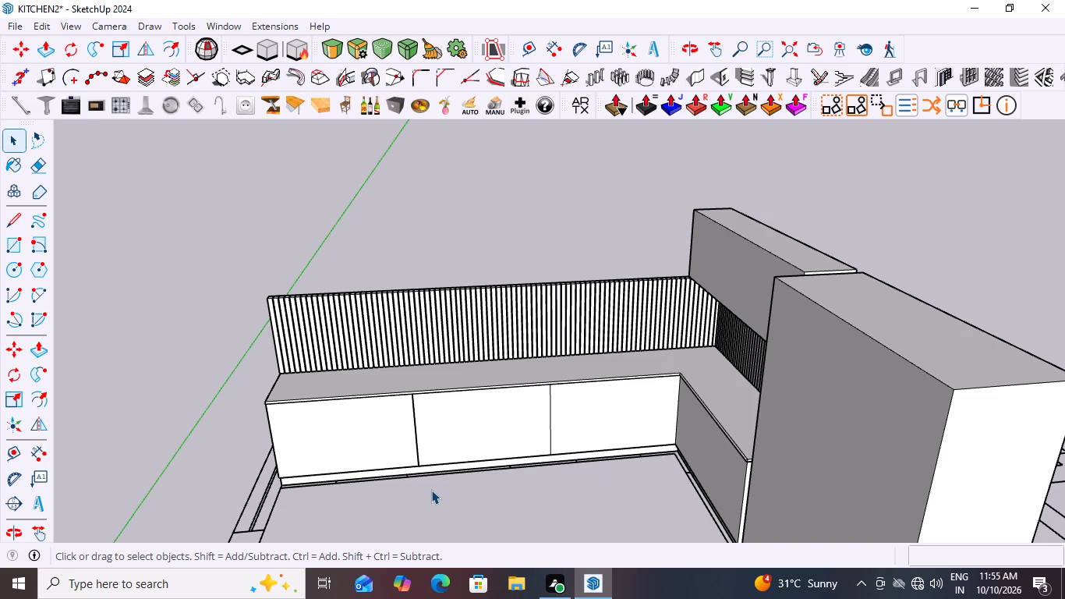
pyautogui.scroll(-1, 511, 412)
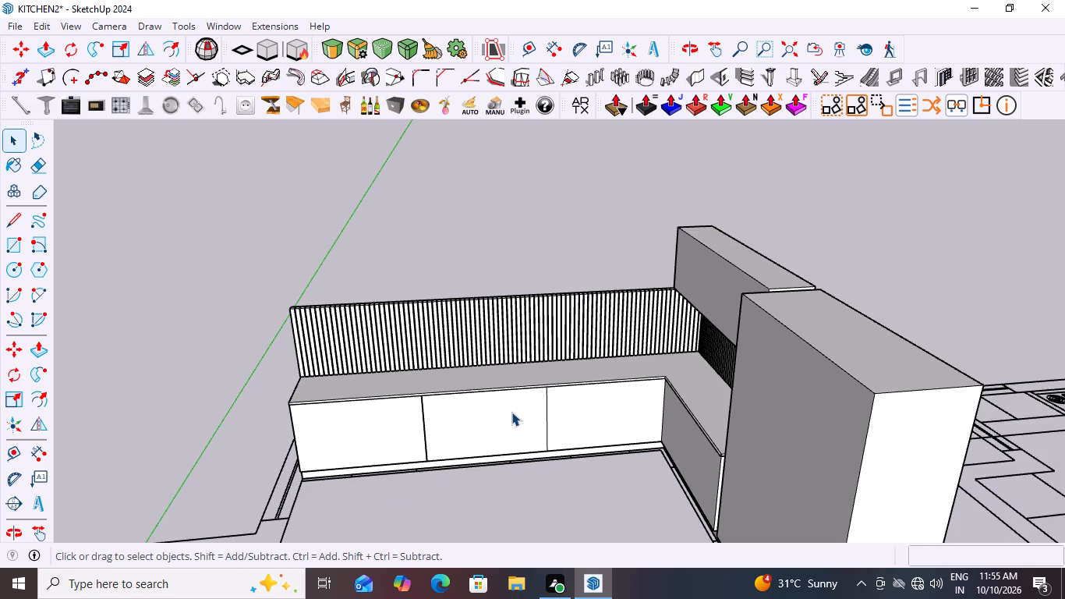
pyautogui.scroll(-2, 417, 452)
pyautogui.moveTo(366, 448); pyautogui.dragTo(331, 409, button='middle')
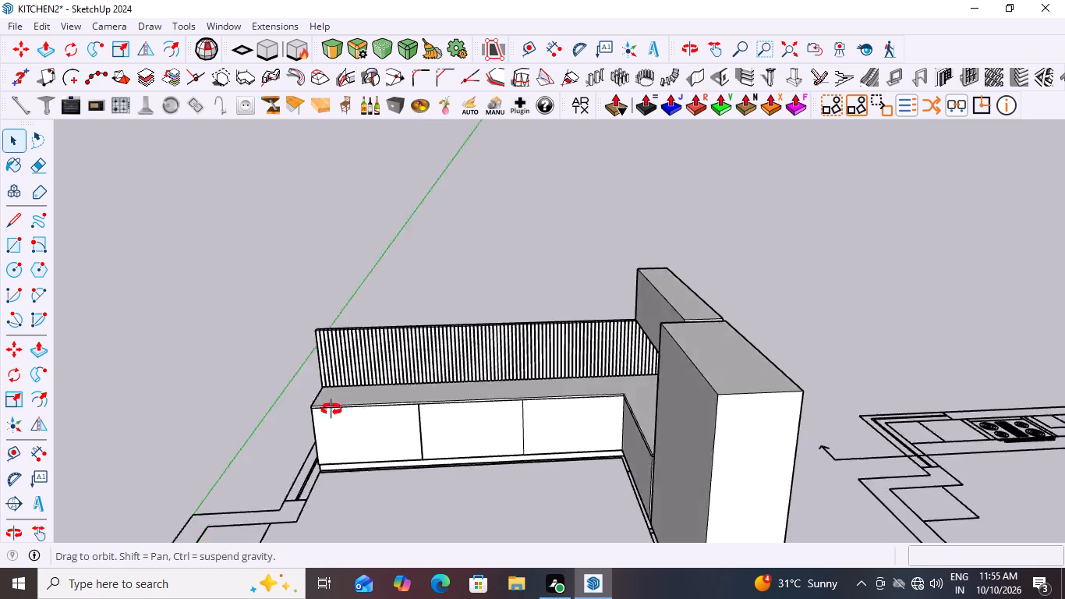
pyautogui.moveTo(331, 409); pyautogui.dragTo(373, 388, button='middle')
pyautogui.scroll(4, 357, 477)
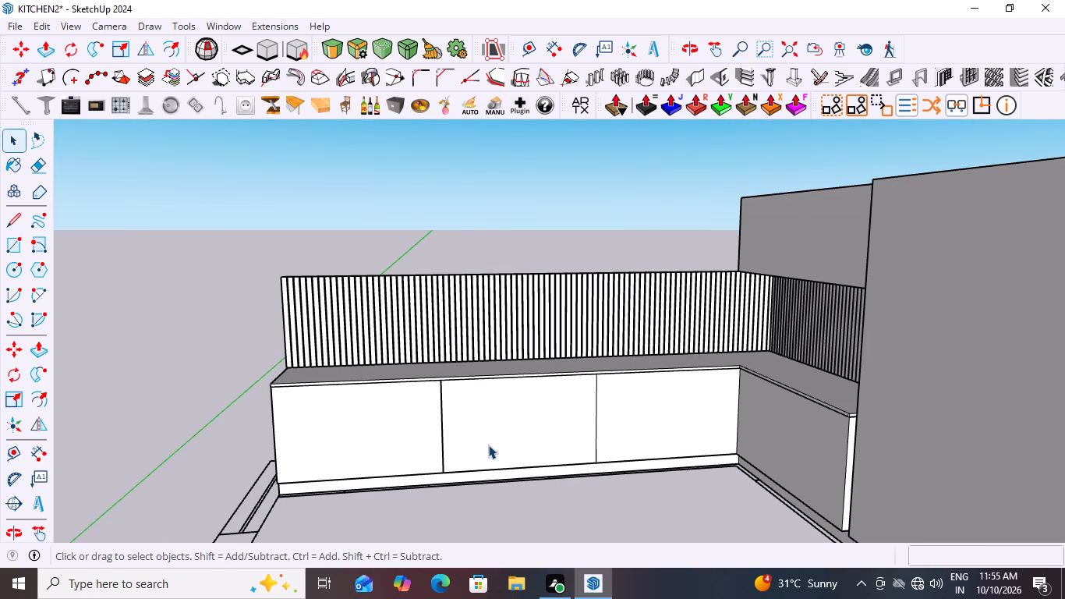
pyautogui.scroll(-4, 493, 445)
pyautogui.moveTo(547, 451); pyautogui.dragTo(526, 508, button='middle')
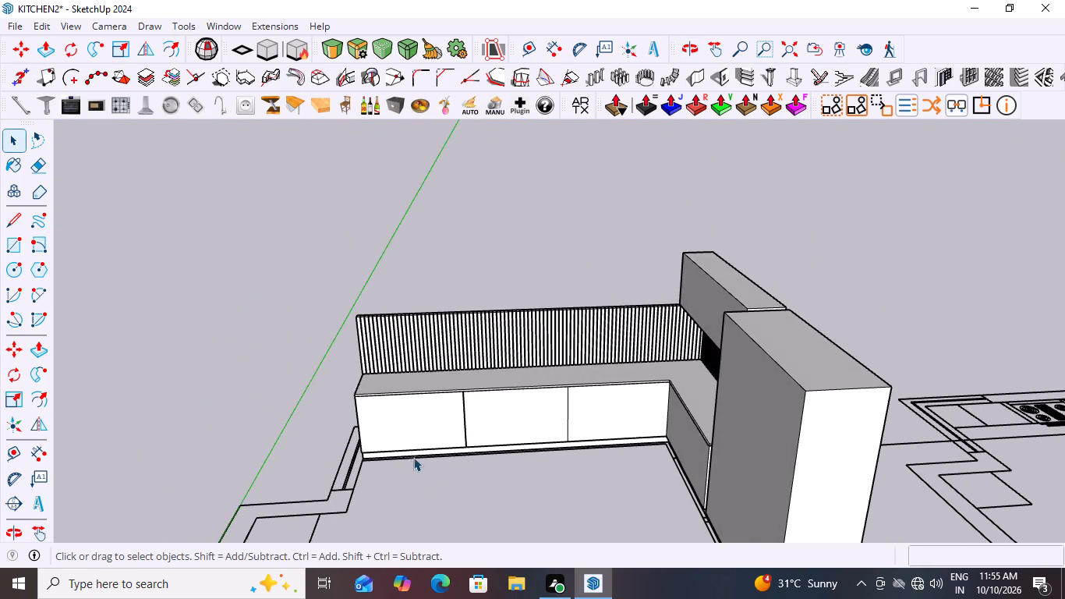
pyautogui.scroll(10, 409, 452)
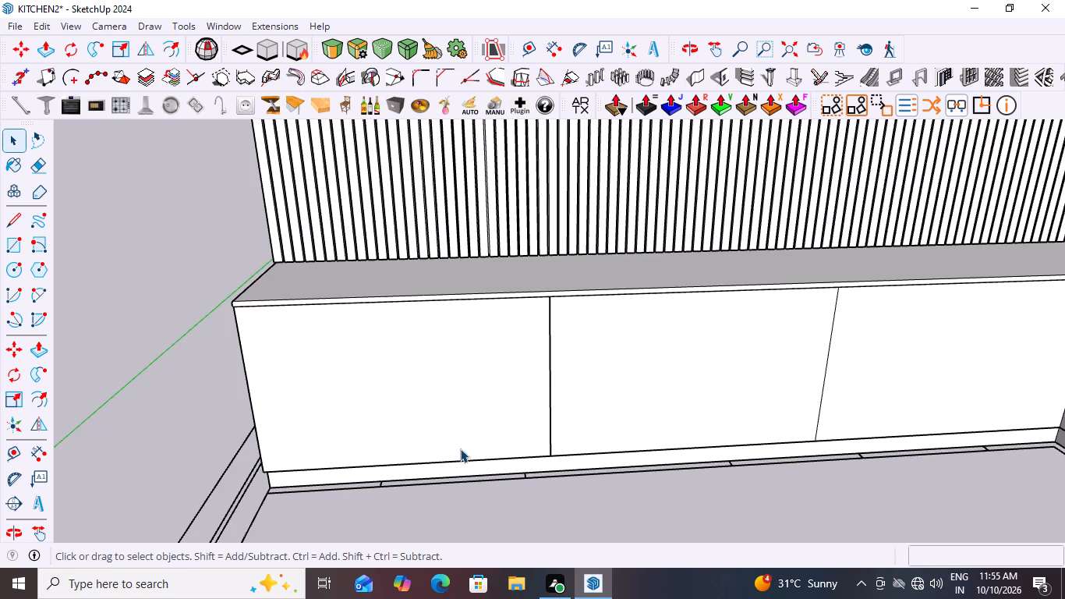
pyautogui.scroll(-1, 465, 441)
pyautogui.scroll(1, 462, 472)
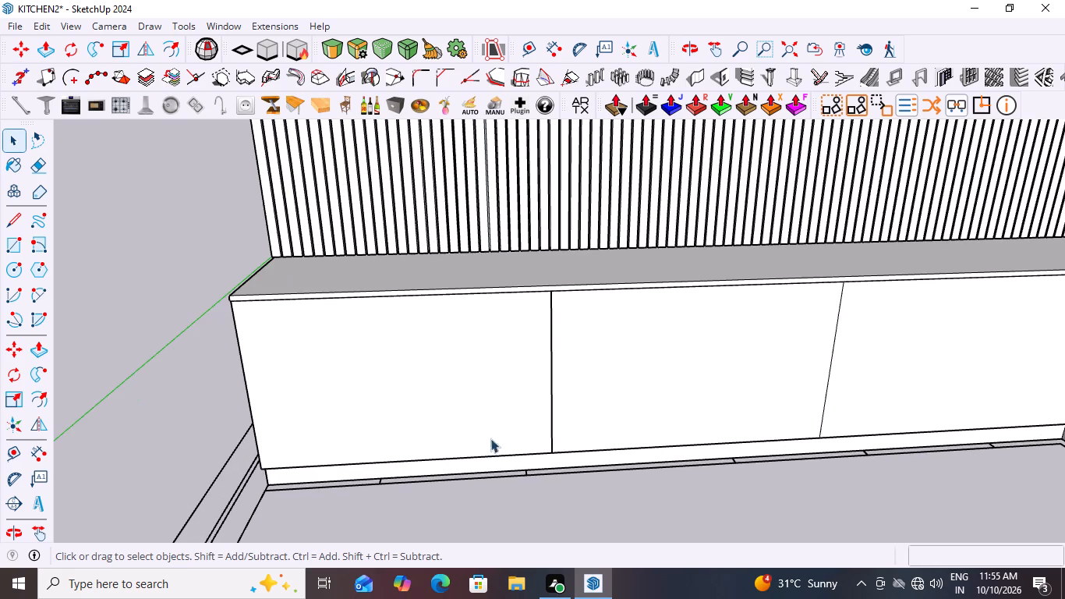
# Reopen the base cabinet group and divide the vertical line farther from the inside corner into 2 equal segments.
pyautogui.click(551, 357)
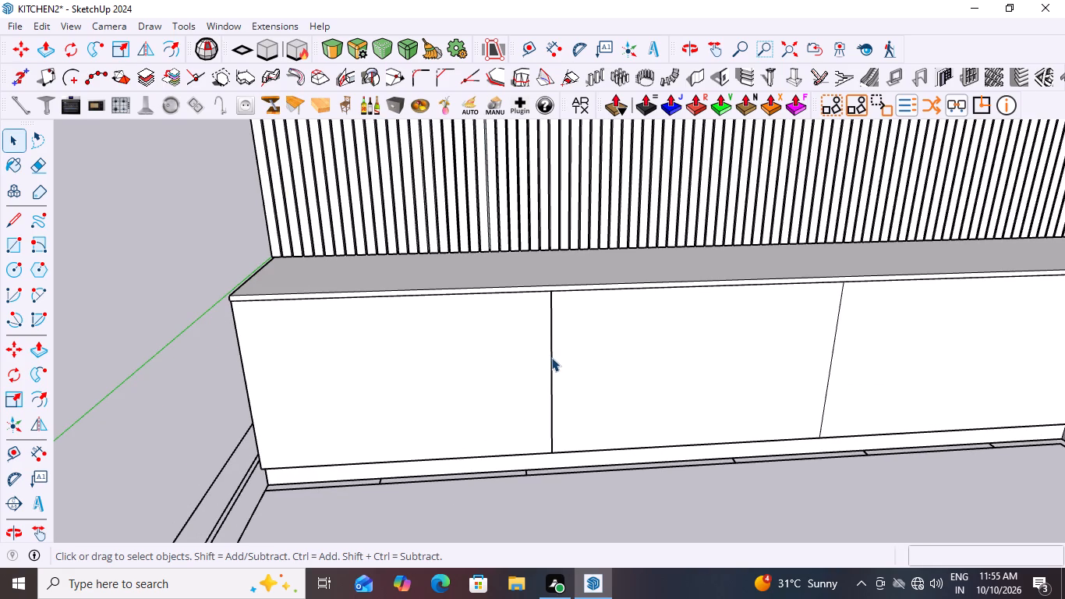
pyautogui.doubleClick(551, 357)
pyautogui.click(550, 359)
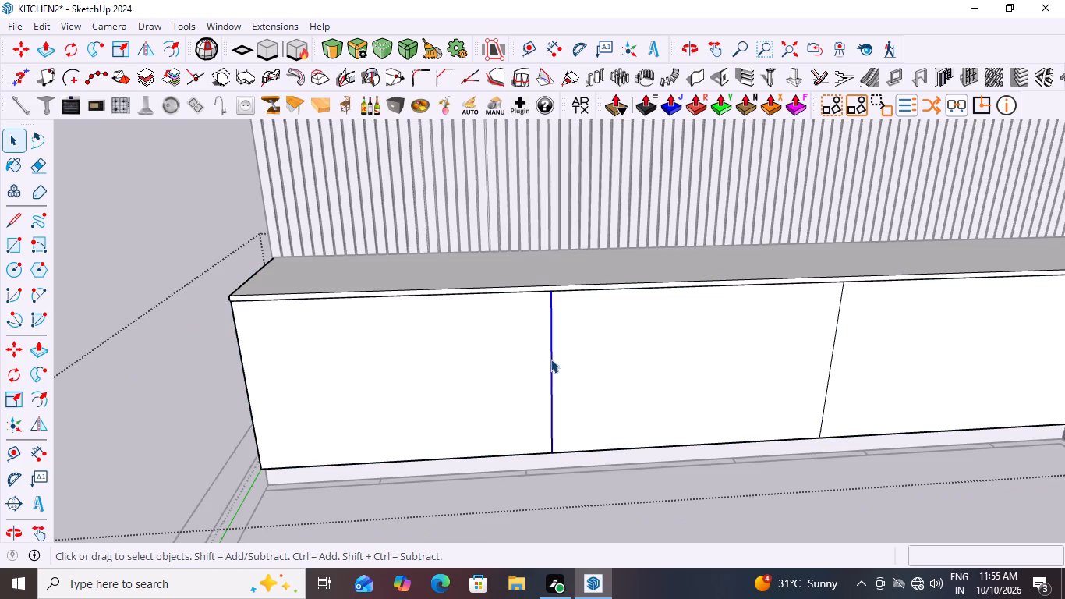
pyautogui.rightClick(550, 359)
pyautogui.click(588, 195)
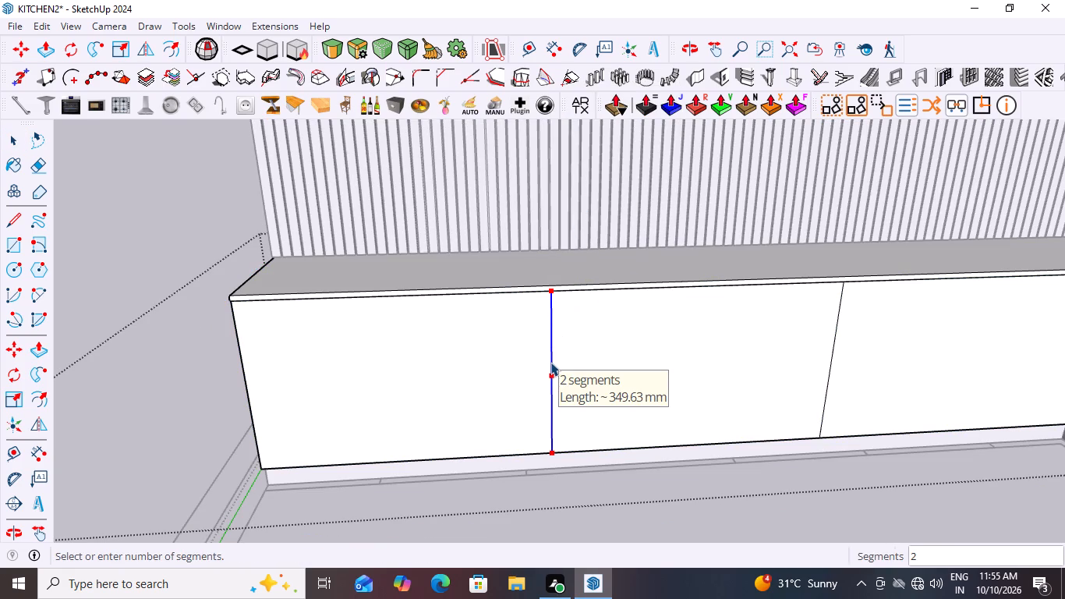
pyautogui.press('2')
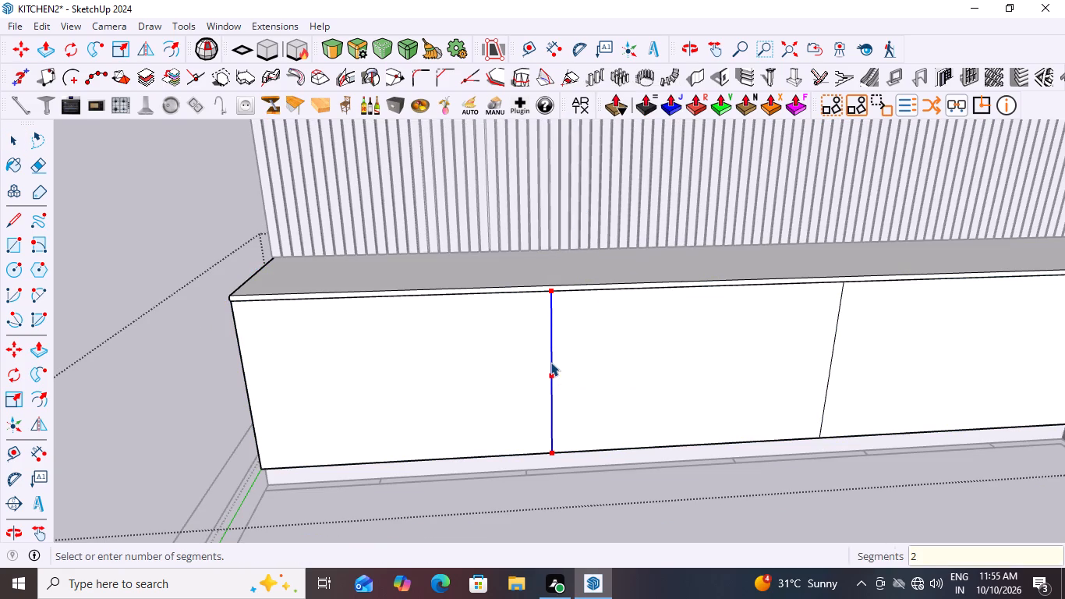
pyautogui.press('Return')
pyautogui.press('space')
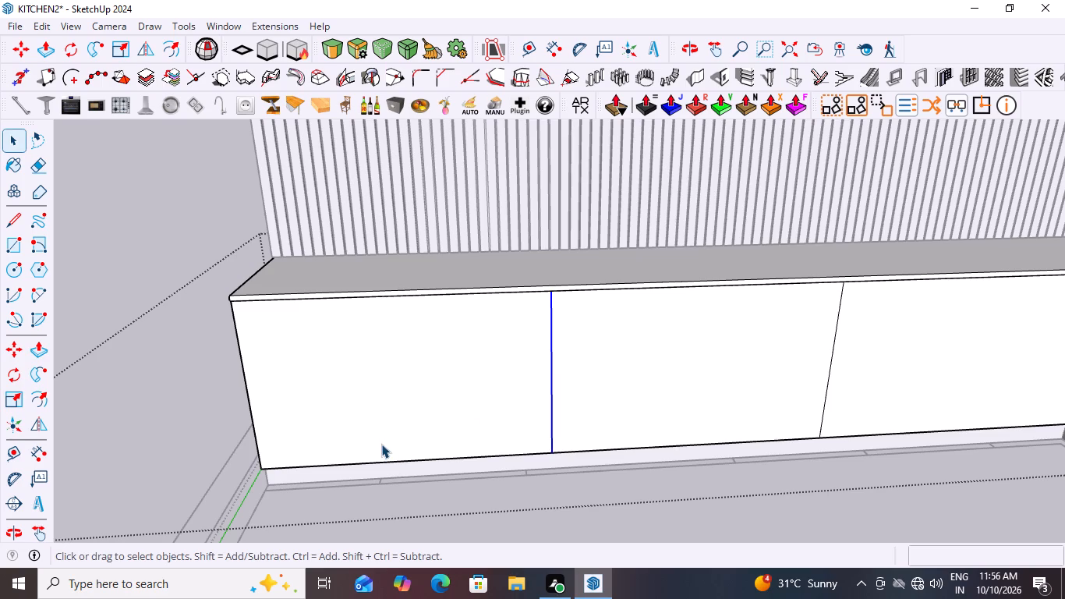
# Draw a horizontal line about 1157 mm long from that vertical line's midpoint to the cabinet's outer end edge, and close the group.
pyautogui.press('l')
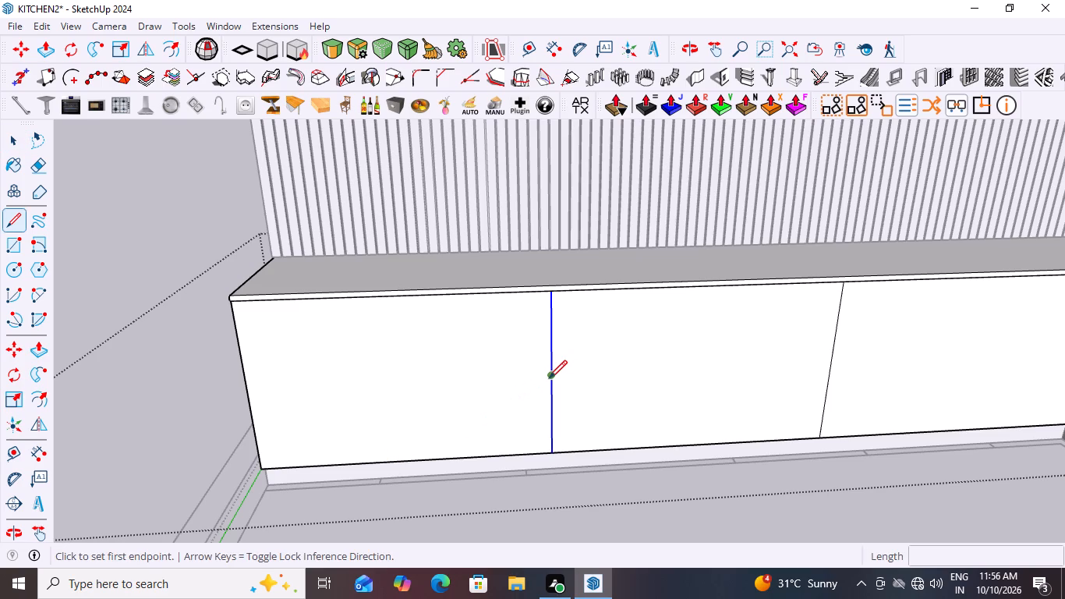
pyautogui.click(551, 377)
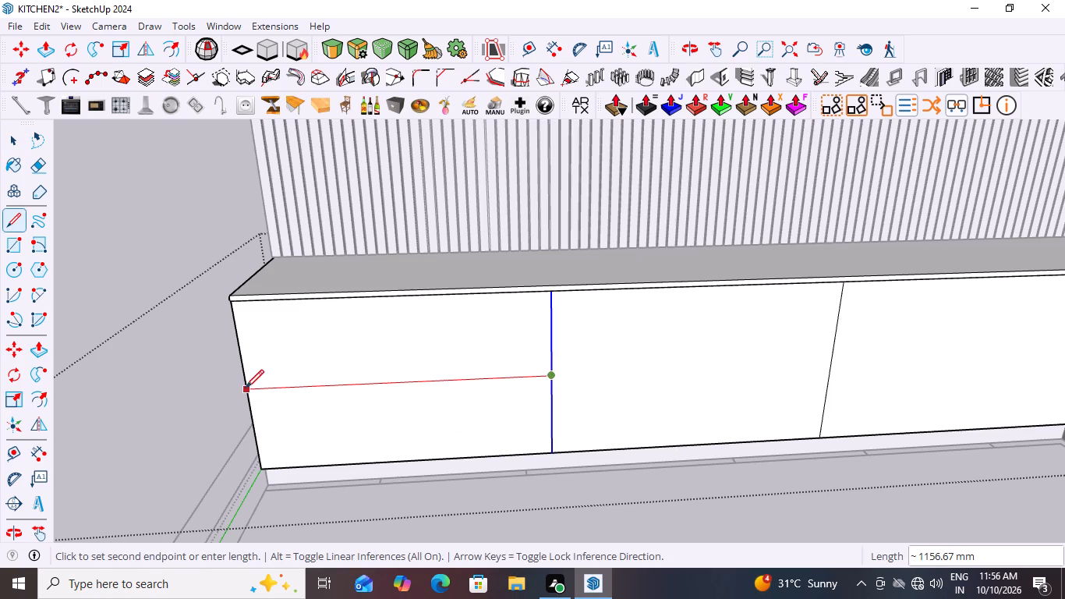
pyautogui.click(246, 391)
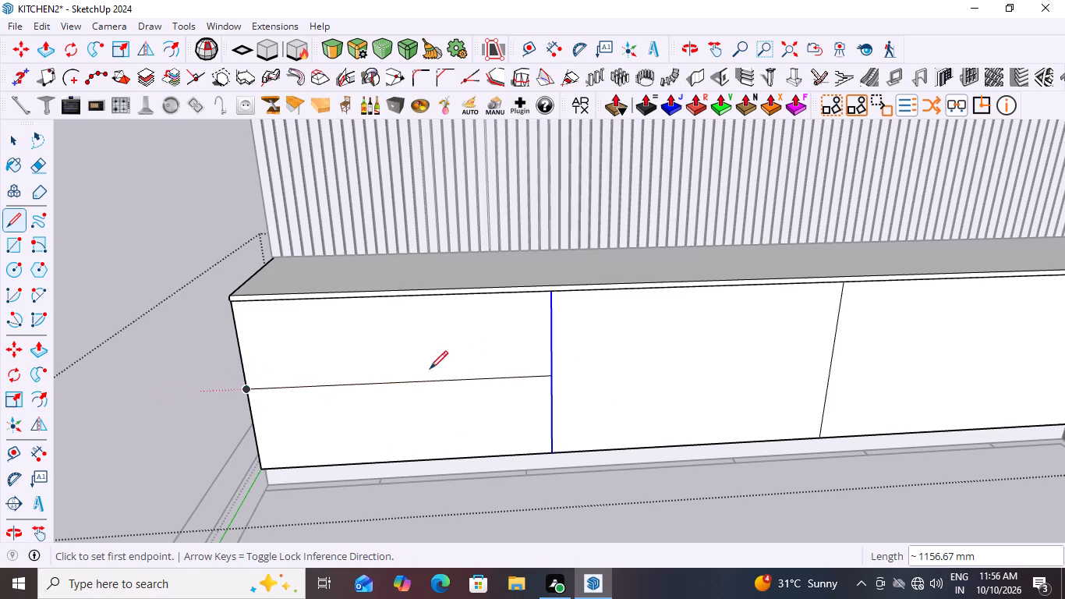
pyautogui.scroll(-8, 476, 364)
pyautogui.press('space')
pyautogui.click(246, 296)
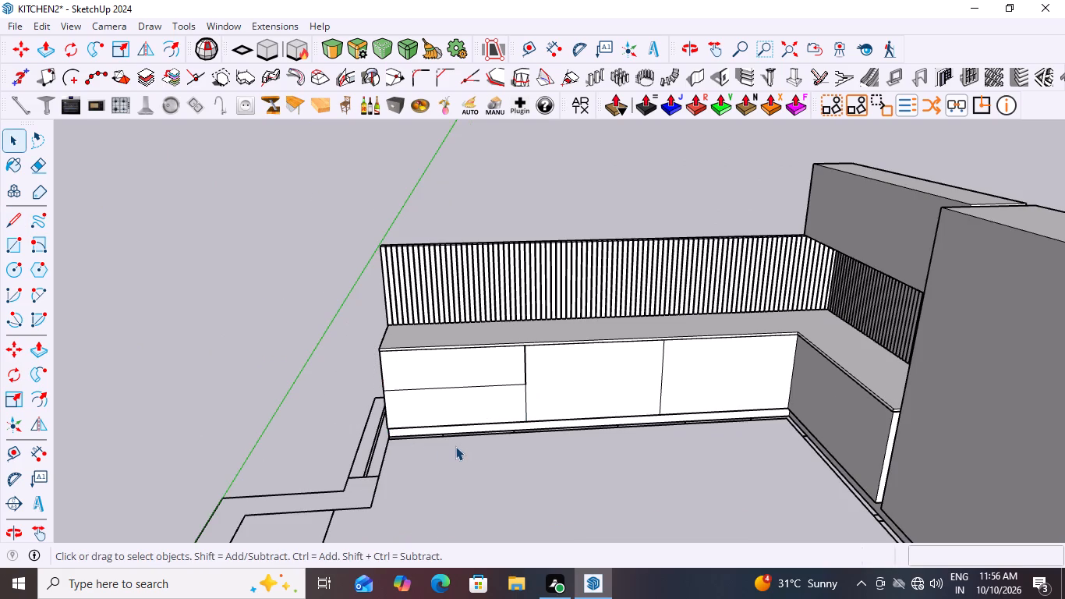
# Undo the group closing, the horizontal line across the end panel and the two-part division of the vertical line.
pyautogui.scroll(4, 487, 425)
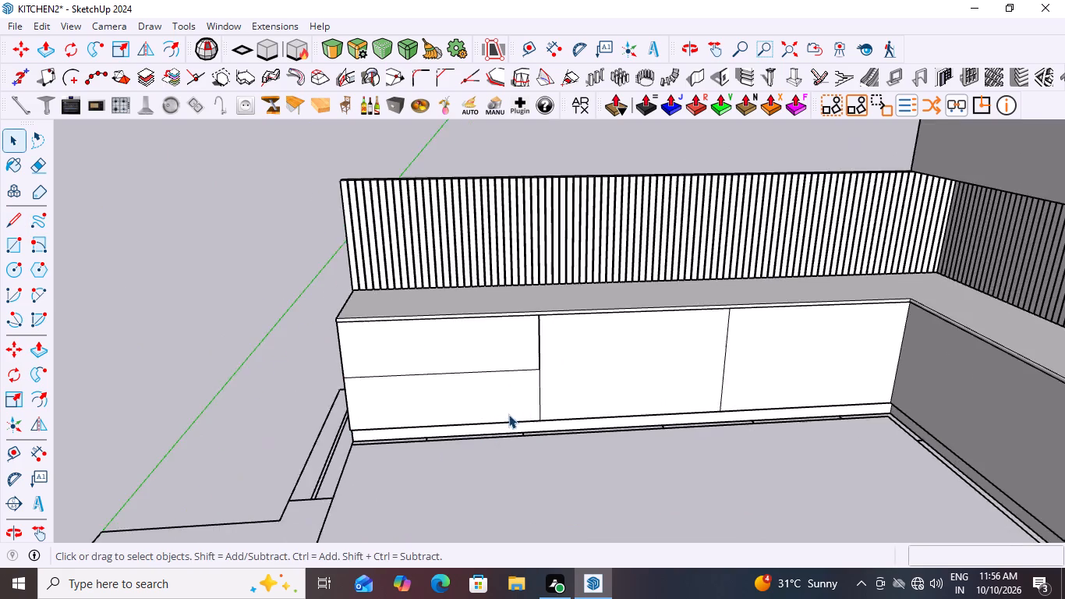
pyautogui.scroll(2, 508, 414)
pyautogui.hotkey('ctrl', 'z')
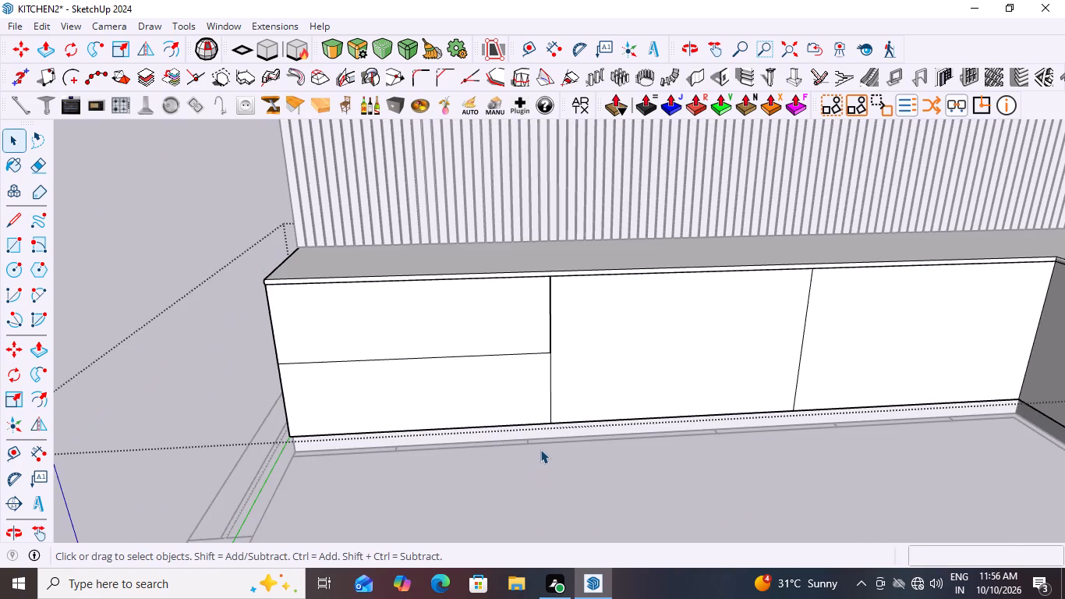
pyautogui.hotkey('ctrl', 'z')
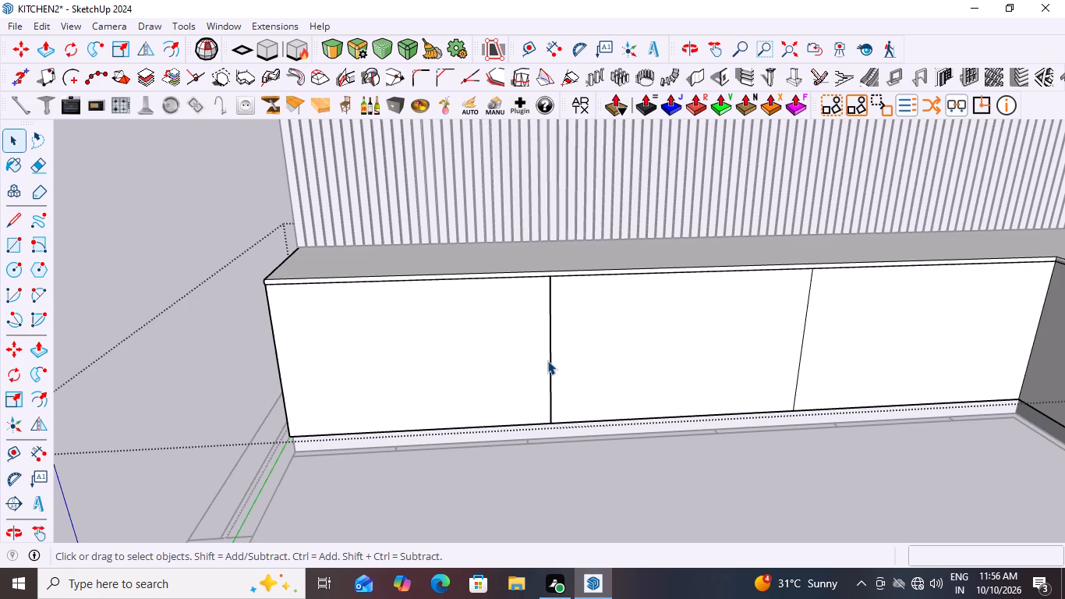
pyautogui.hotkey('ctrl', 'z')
# Divide the vertical line farther from the inside corner into 3 equal segments.
pyautogui.click(551, 356)
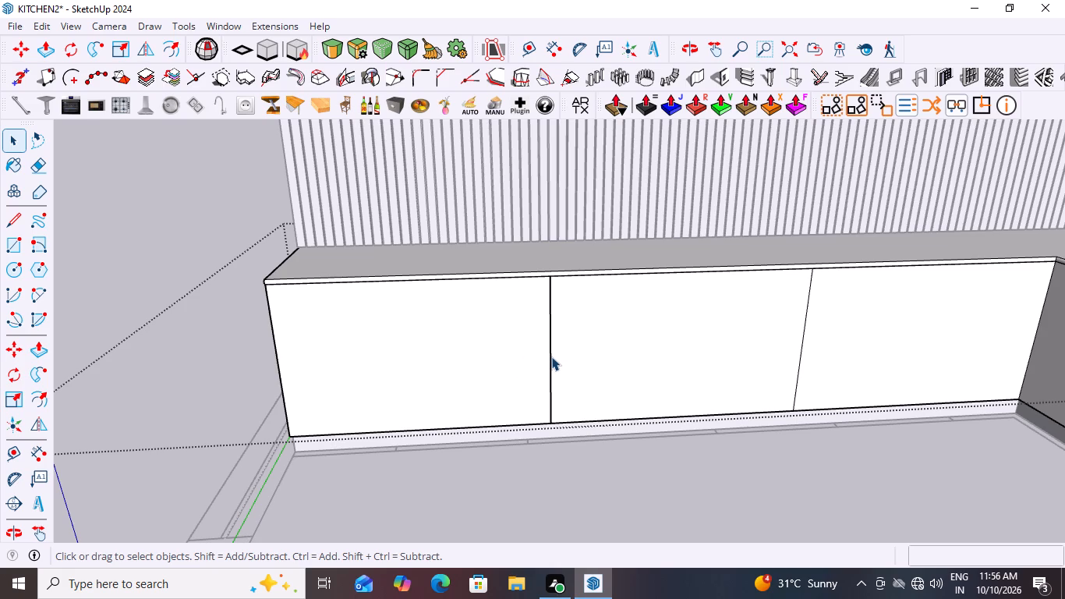
pyautogui.rightClick(550, 356)
pyautogui.click(583, 192)
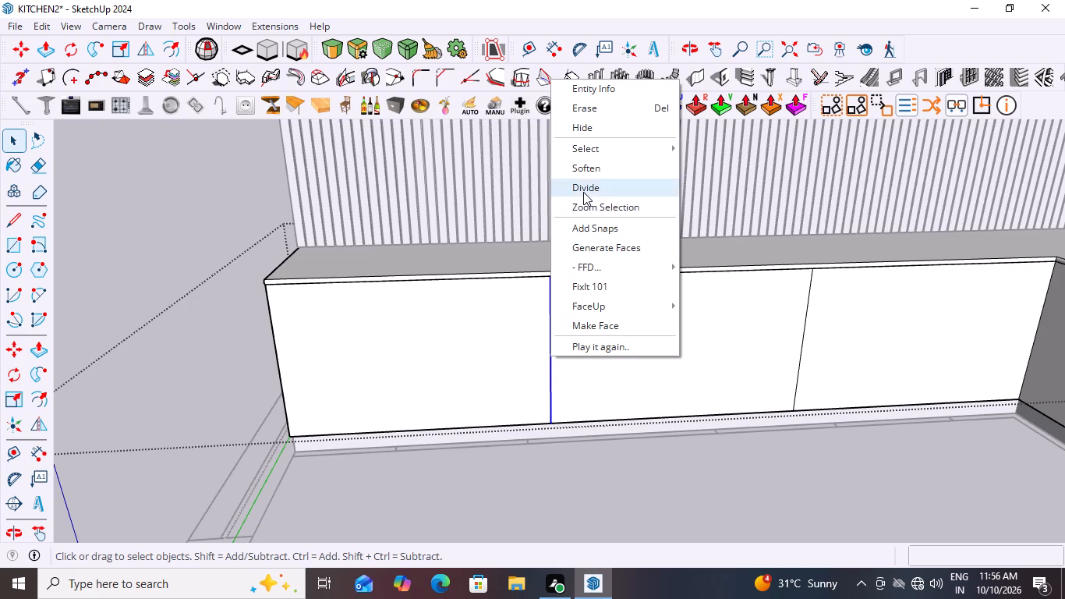
pyautogui.press('3')
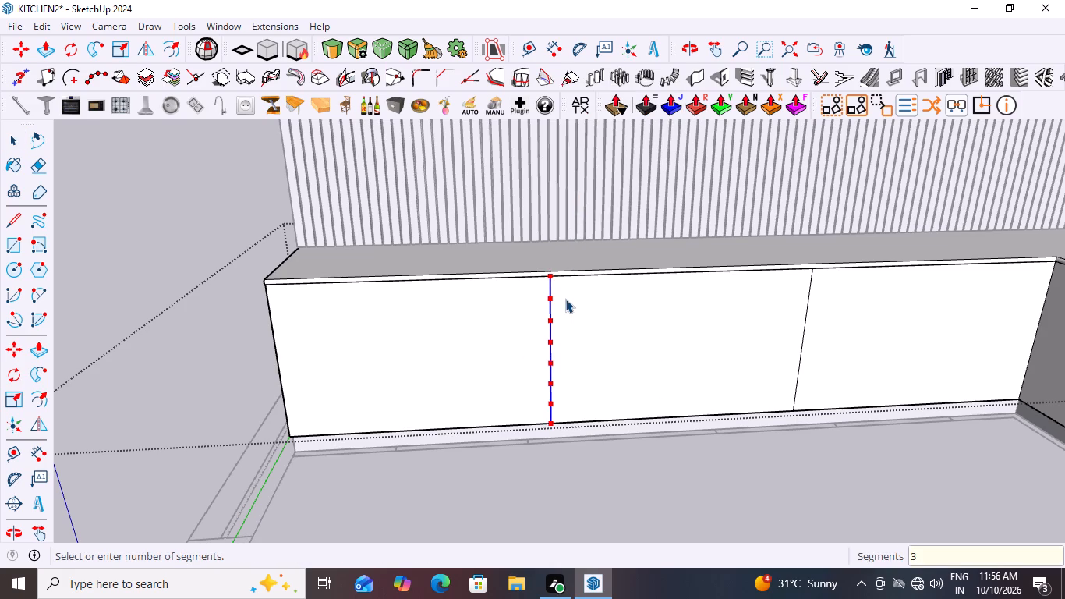
pyautogui.press('Return')
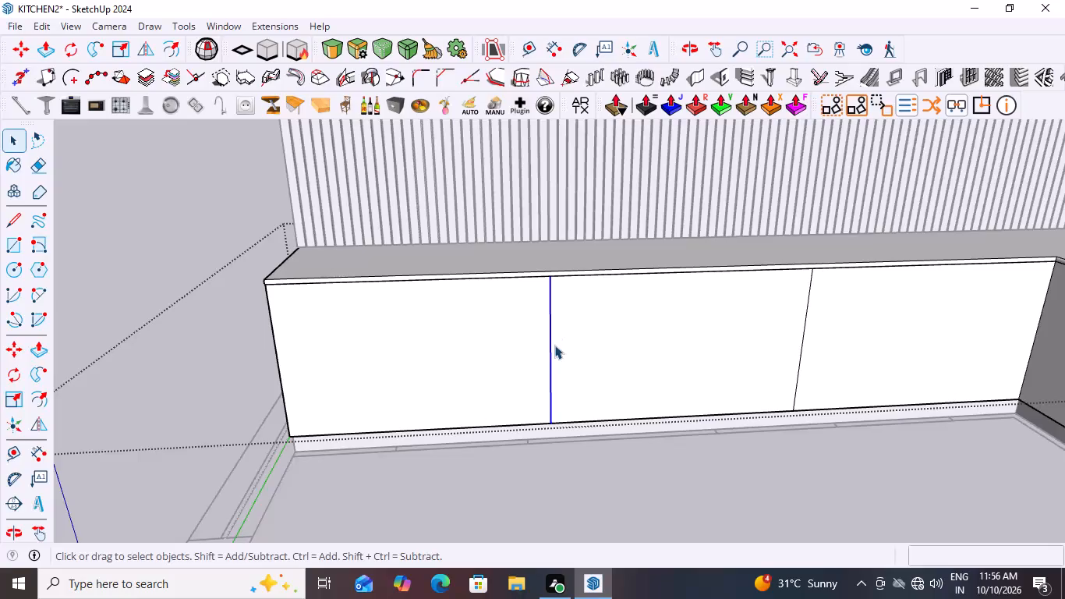
# Draw two horizontal lines, each about 1157 mm long, from the division points to the cabinet's outer end edge, and close the group.
pyautogui.press('l')
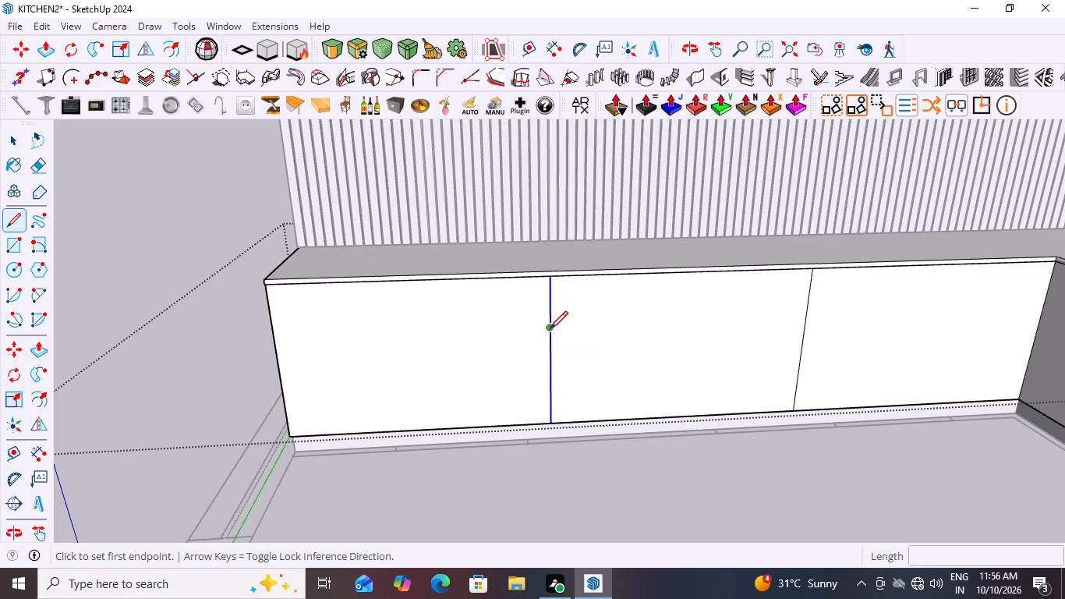
pyautogui.click(550, 331)
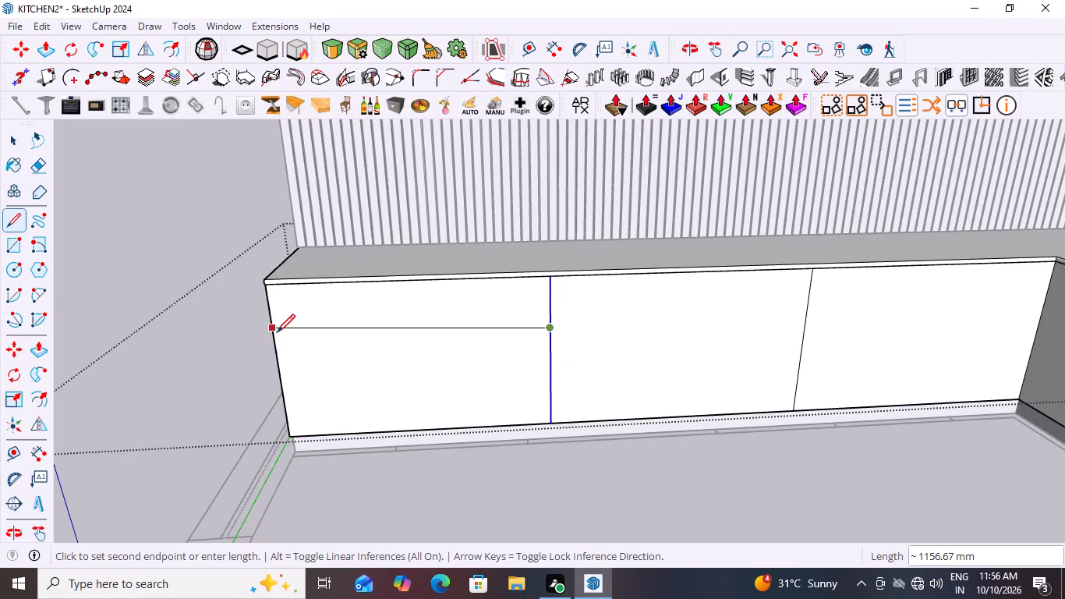
pyautogui.click(273, 338)
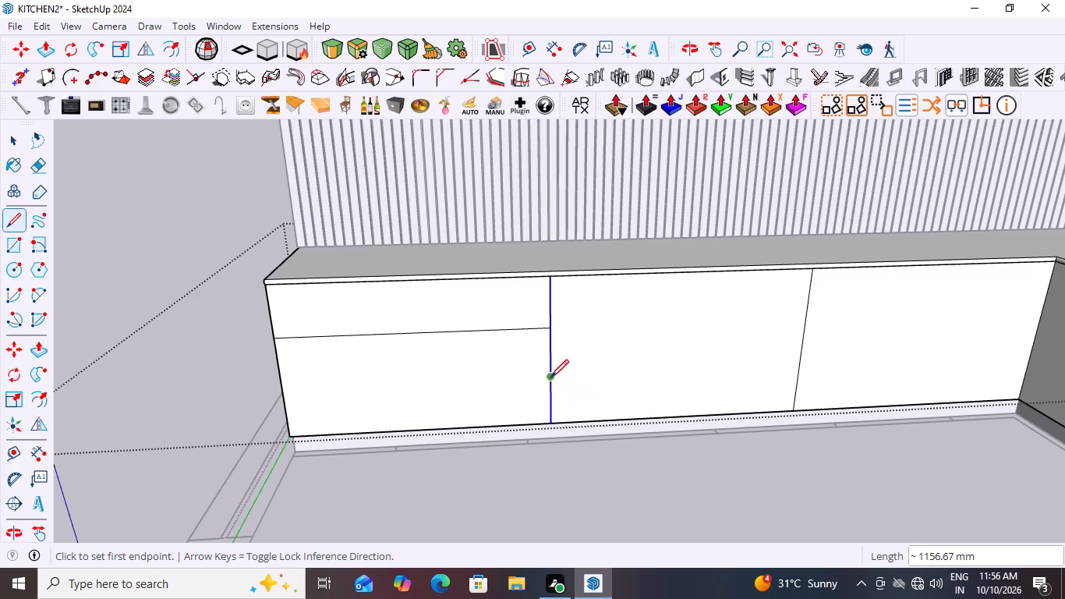
pyautogui.click(550, 377)
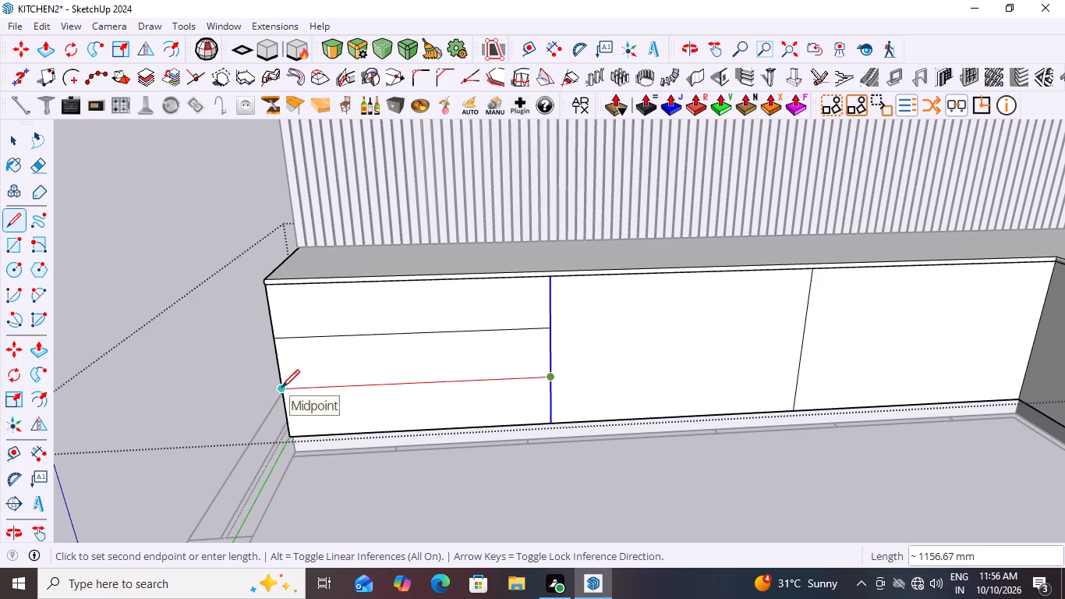
pyautogui.click(281, 388)
pyautogui.scroll(-7, 504, 379)
pyautogui.press('space')
pyautogui.click(207, 301)
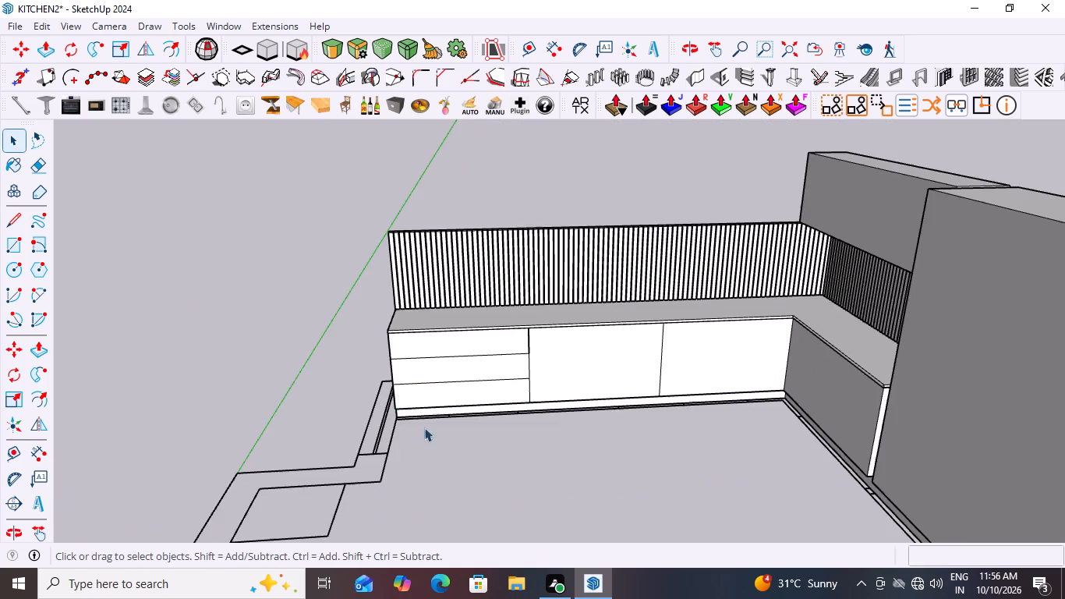
# Examine the three-drawer end panel and the rest of the base cabinet front from several angles and distances.
pyautogui.moveTo(588, 416); pyautogui.dragTo(601, 396, button='middle')
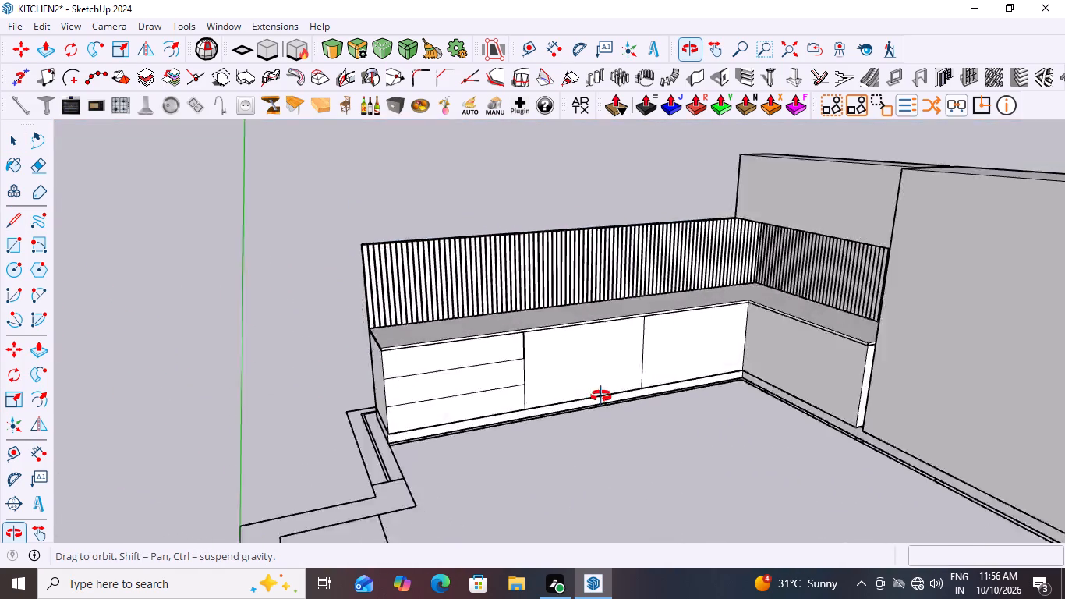
pyautogui.moveTo(601, 396); pyautogui.dragTo(612, 338, button='middle')
pyautogui.scroll(5, 533, 354)
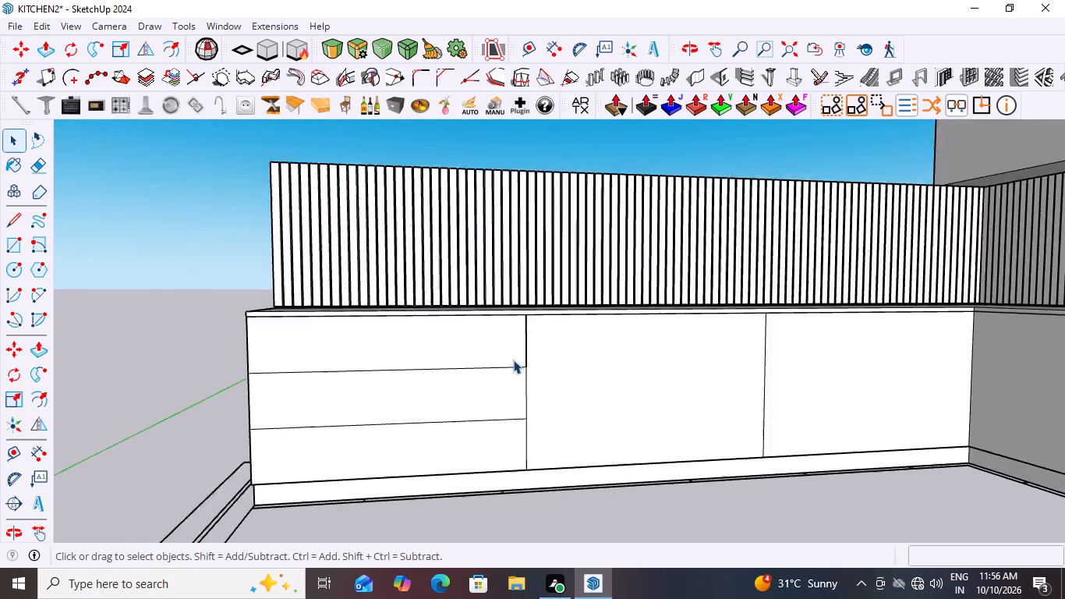
pyautogui.scroll(9, 513, 360)
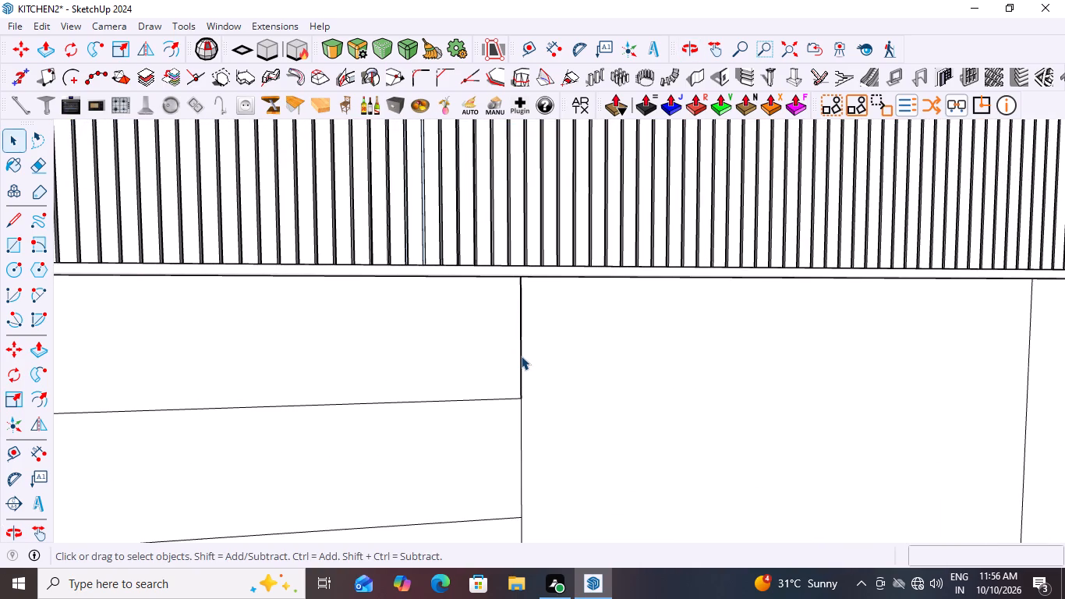
pyautogui.click(521, 356)
pyautogui.moveTo(575, 363); pyautogui.dragTo(249, 338, button='middle')
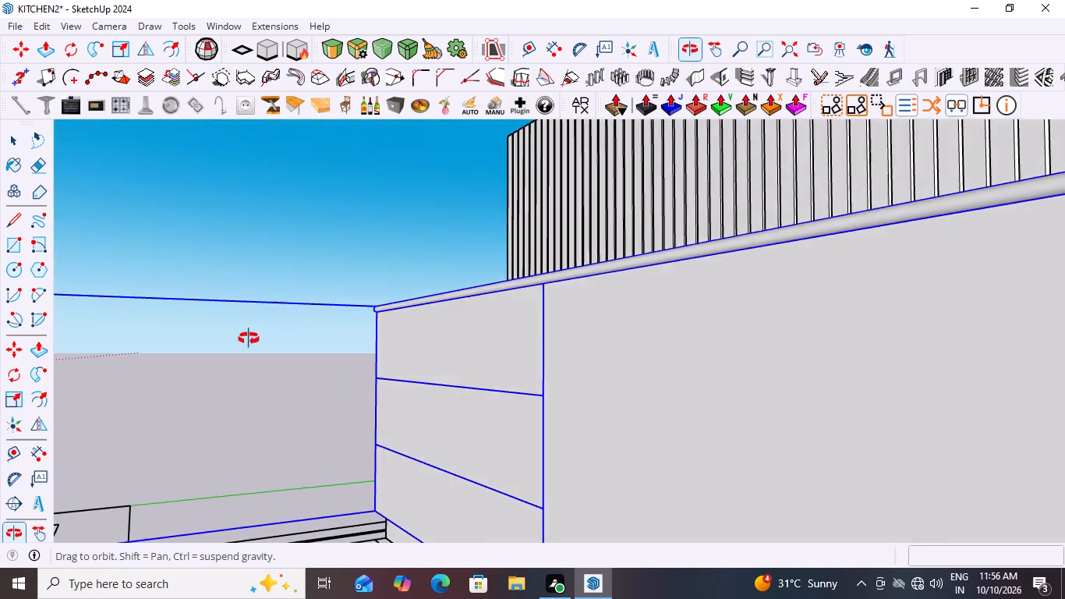
pyautogui.moveTo(249, 338); pyautogui.dragTo(586, 385, button='middle')
pyautogui.scroll(-16, 563, 387)
pyautogui.click(329, 319)
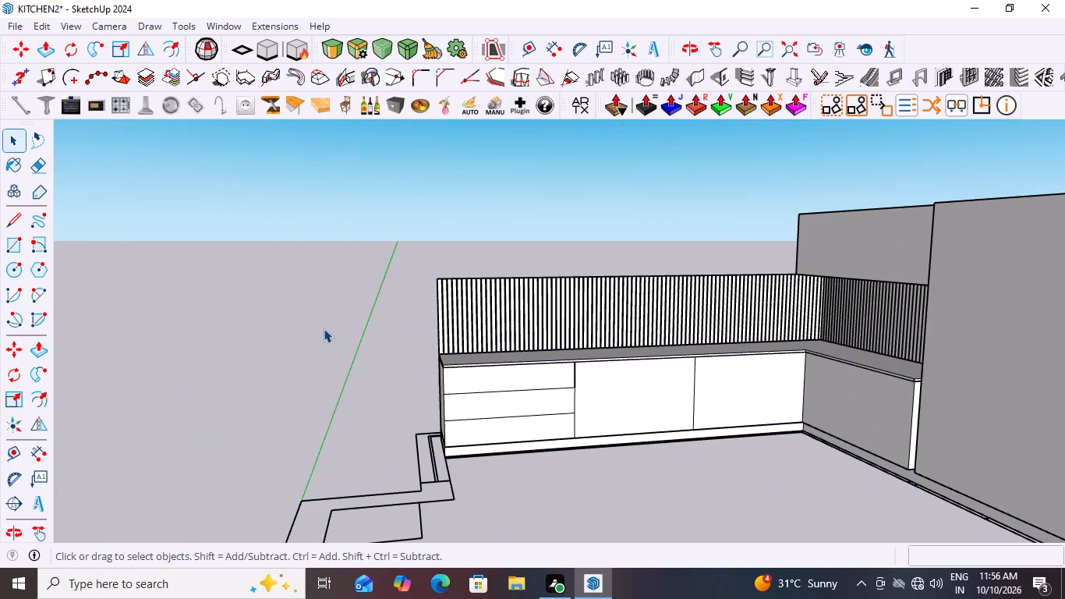
pyautogui.moveTo(624, 406); pyautogui.dragTo(622, 480, button='middle')
pyautogui.scroll(-1, 623, 482)
pyautogui.scroll(3, 687, 419)
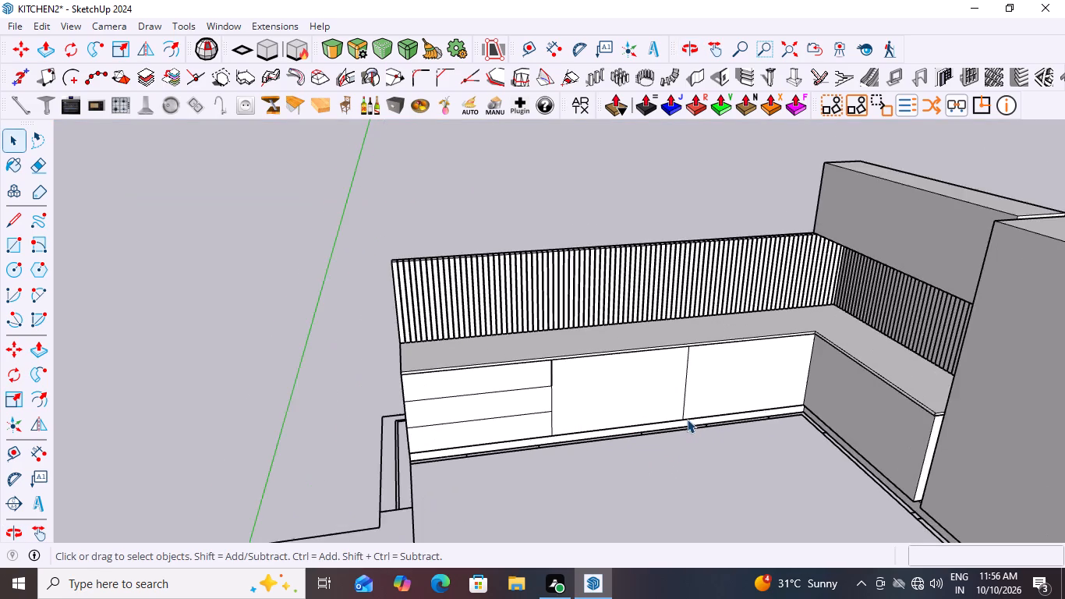
# Examine the dividing lines of the drawer section and the adjoining door panels from several angles and distances.
pyautogui.scroll(-6, 757, 401)
pyautogui.moveTo(651, 437); pyautogui.dragTo(718, 437, button='middle')
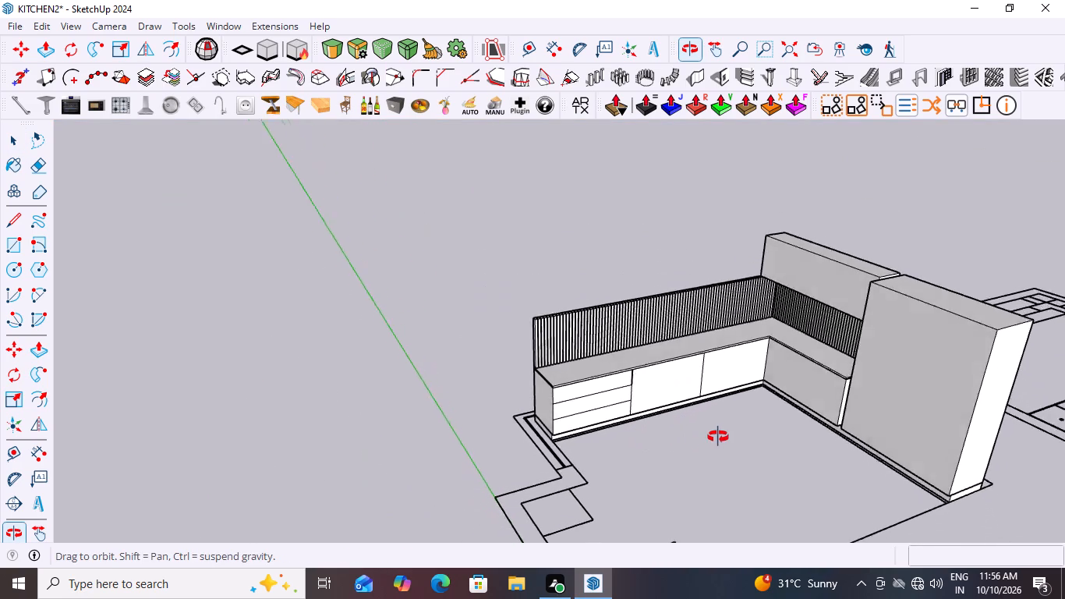
pyautogui.moveTo(718, 437); pyautogui.dragTo(614, 435, button='middle')
pyautogui.scroll(1, 651, 427)
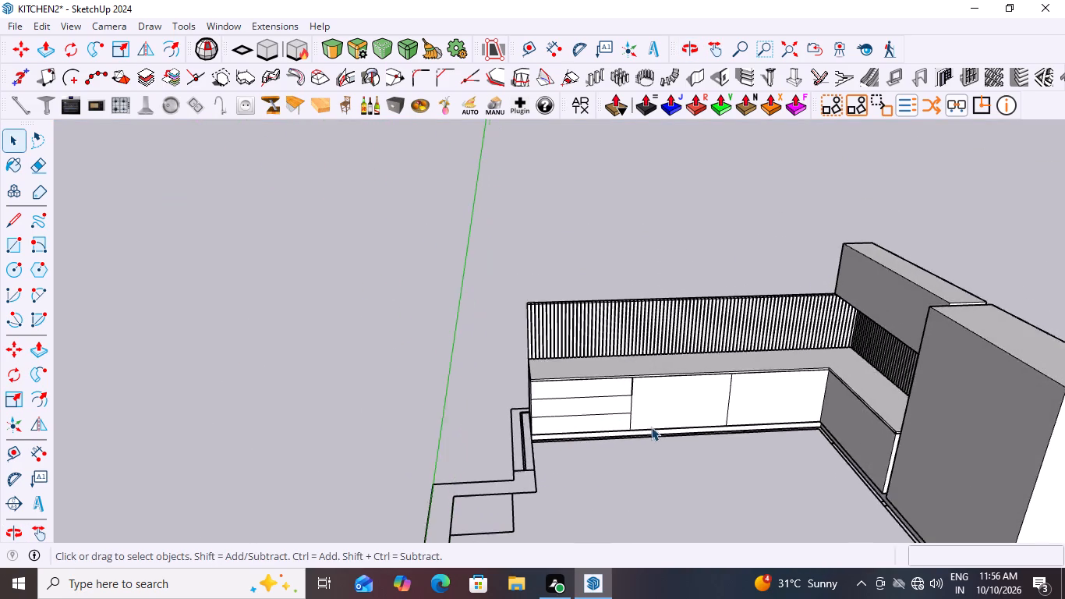
pyautogui.scroll(8, 651, 427)
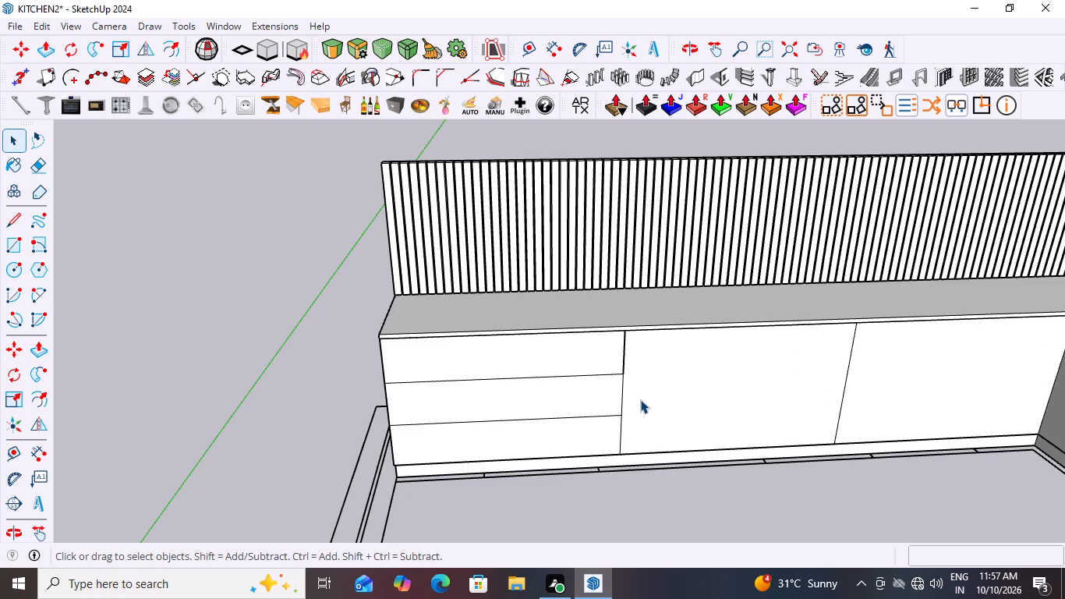
pyautogui.scroll(-2, 629, 434)
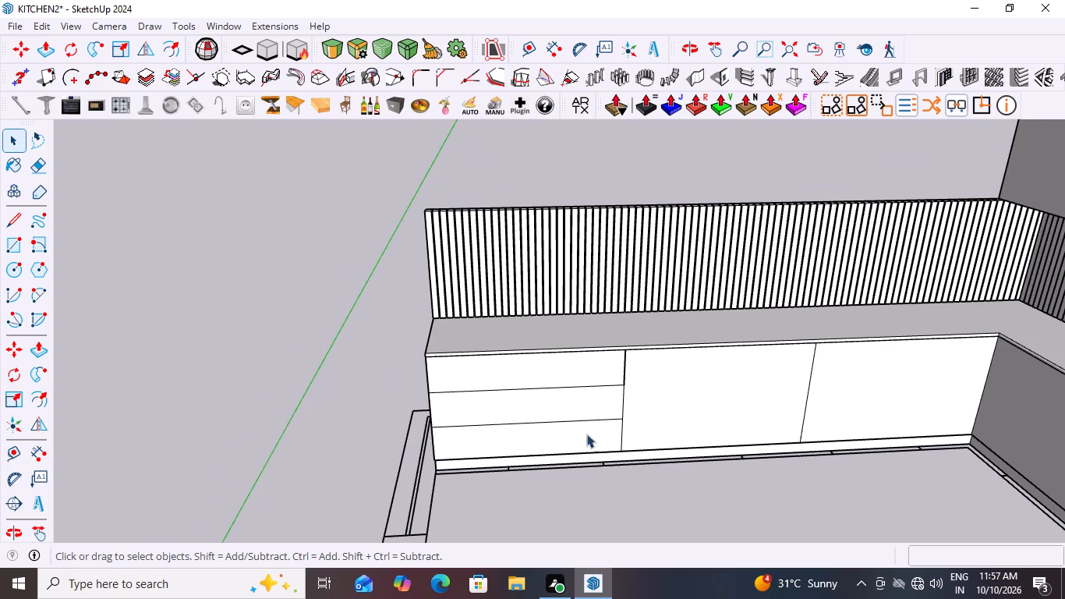
pyautogui.scroll(13, 642, 377)
pyautogui.moveTo(631, 397); pyautogui.dragTo(505, 411, button='middle')
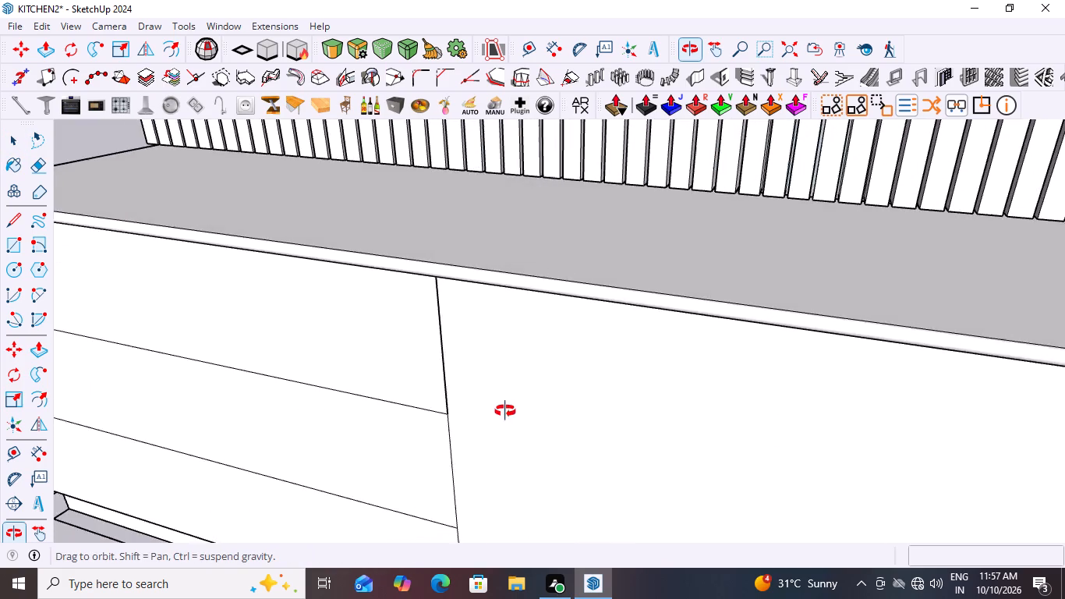
pyautogui.moveTo(505, 411); pyautogui.dragTo(693, 363, button='middle')
pyautogui.scroll(-11, 693, 363)
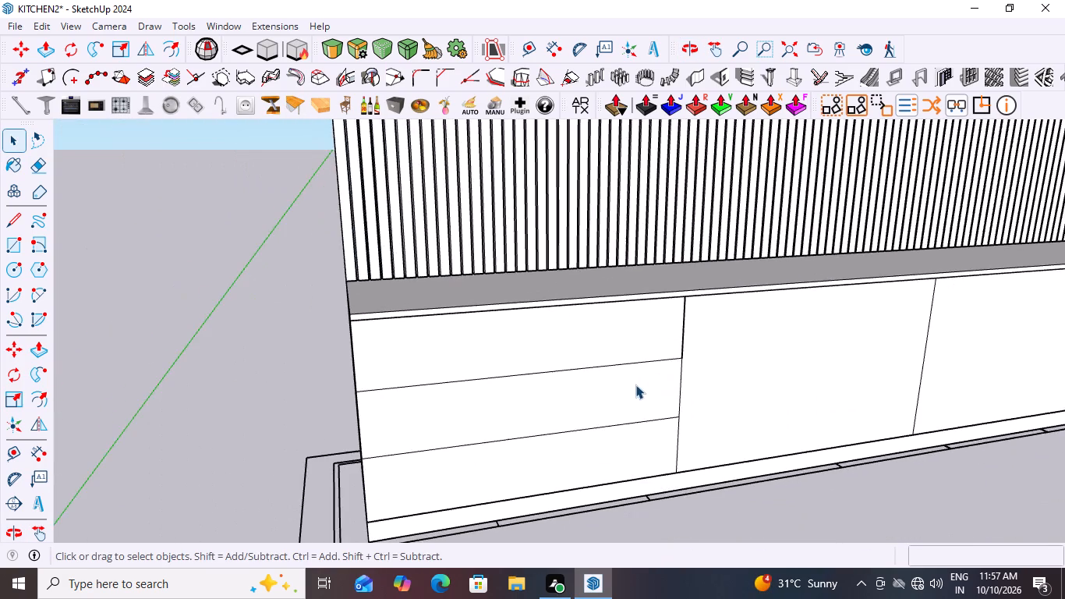
pyautogui.scroll(-4, 635, 385)
pyautogui.moveTo(512, 408); pyautogui.dragTo(528, 416, button='middle')
pyautogui.scroll(1, 562, 379)
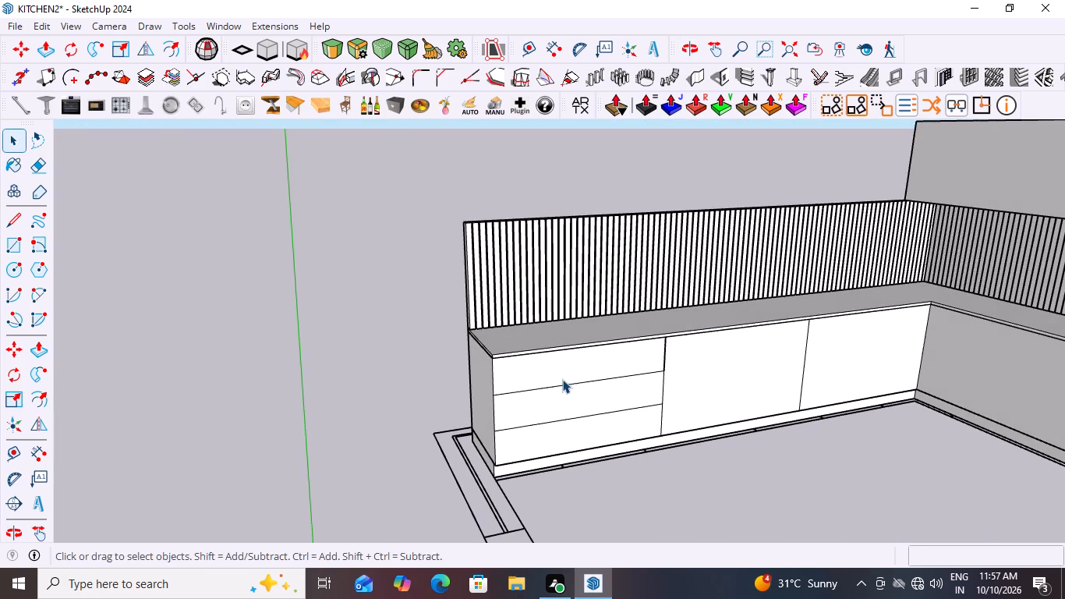
# Open the base cabinet group and delete the top segment of the vertical line between the drawer section and the adjacent door.
pyautogui.scroll(2, 562, 379)
pyautogui.tripleClick(549, 370)
pyautogui.tripleClick(548, 370)
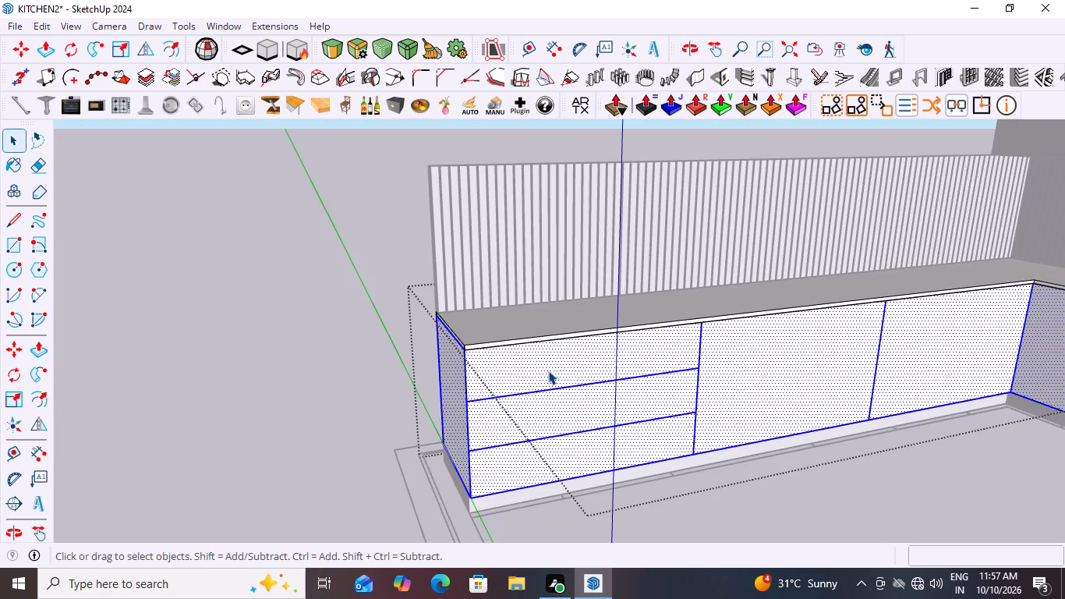
pyautogui.doubleClick(590, 358)
pyautogui.click(586, 358)
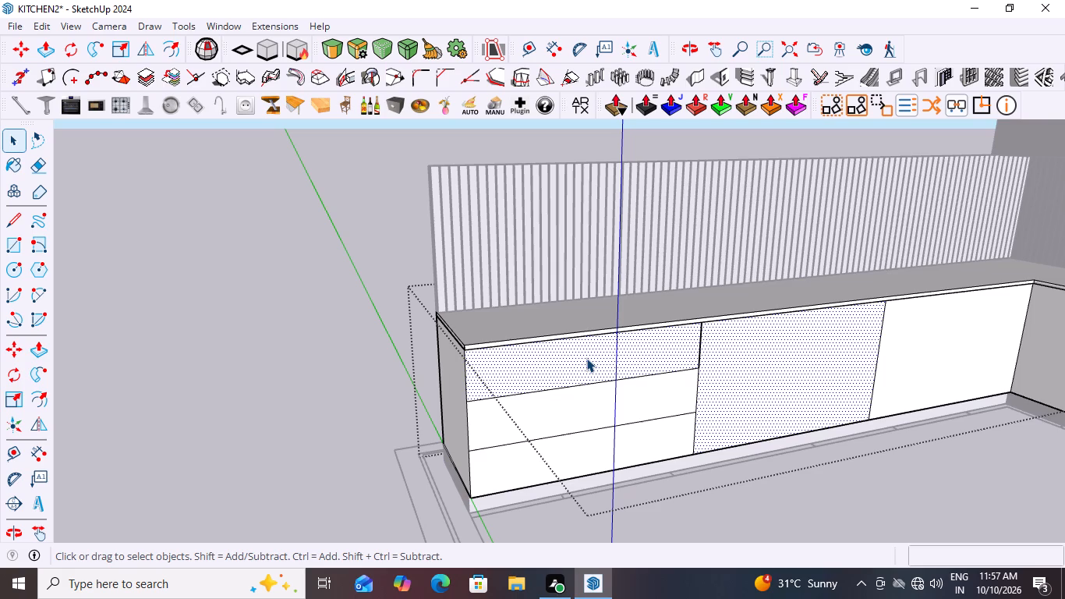
pyautogui.doubleClick(586, 358)
pyautogui.doubleClick(586, 358)
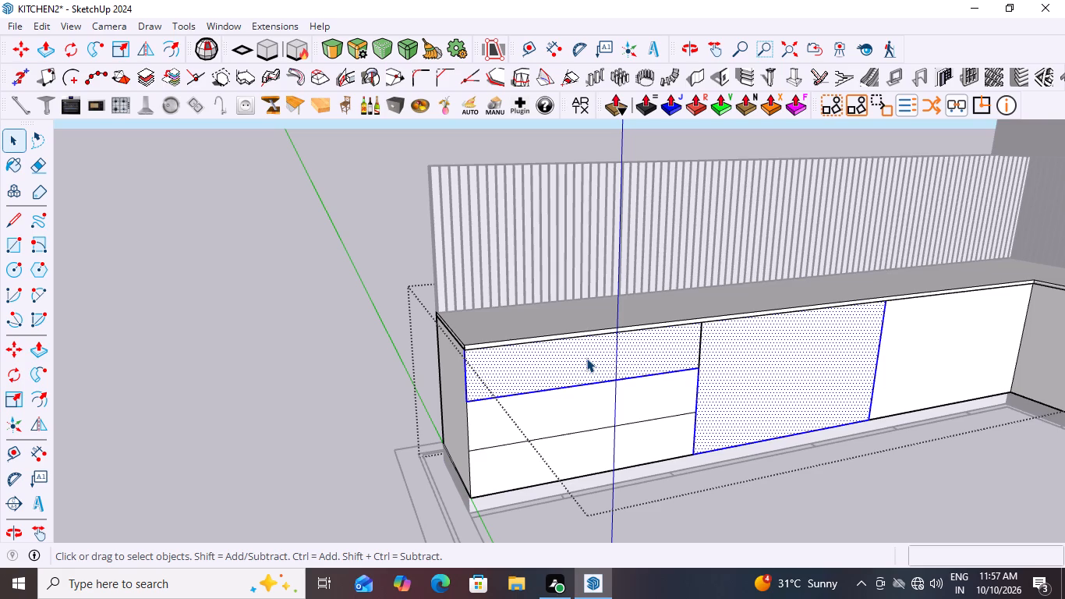
pyautogui.scroll(6, 714, 364)
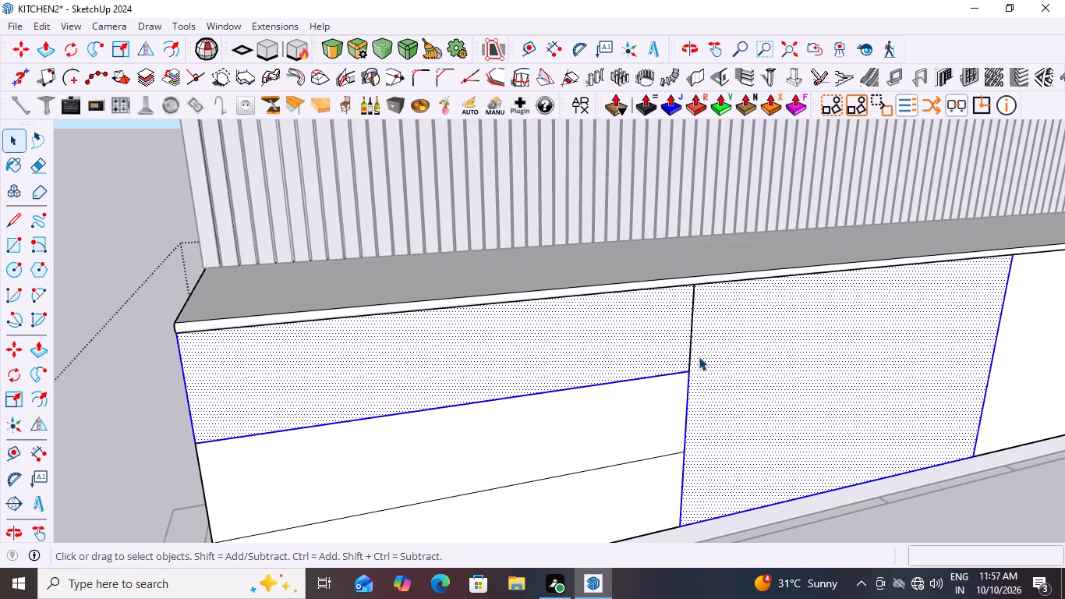
pyautogui.click(689, 342)
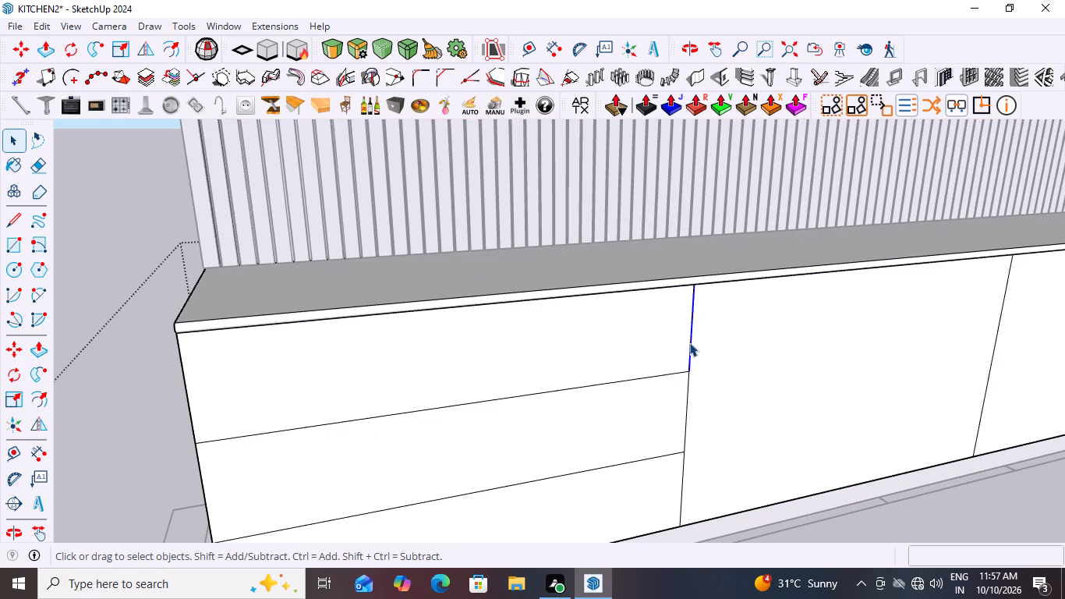
pyautogui.press('Delete')
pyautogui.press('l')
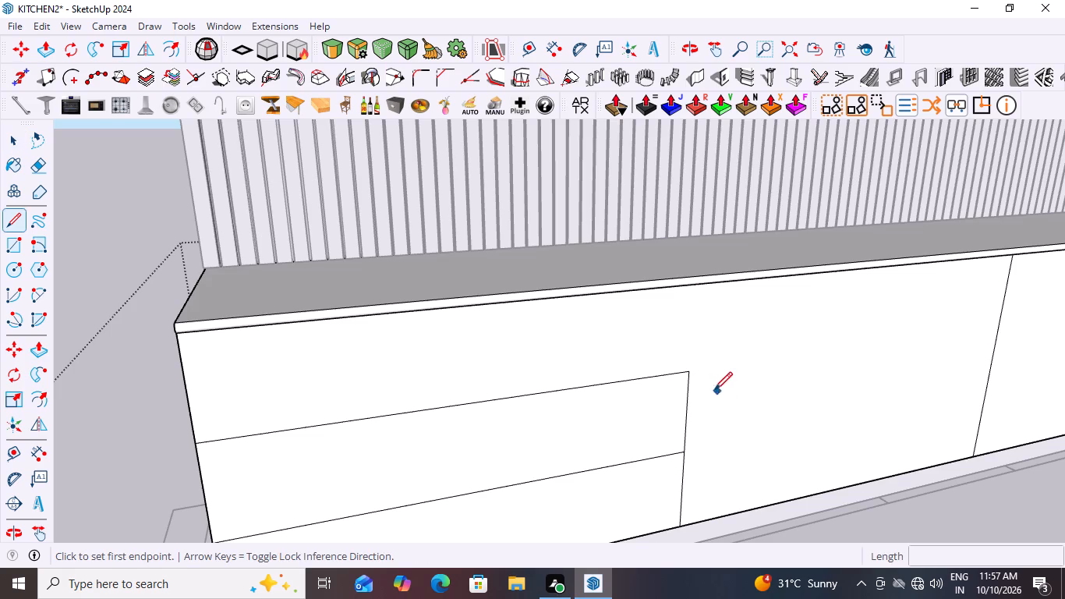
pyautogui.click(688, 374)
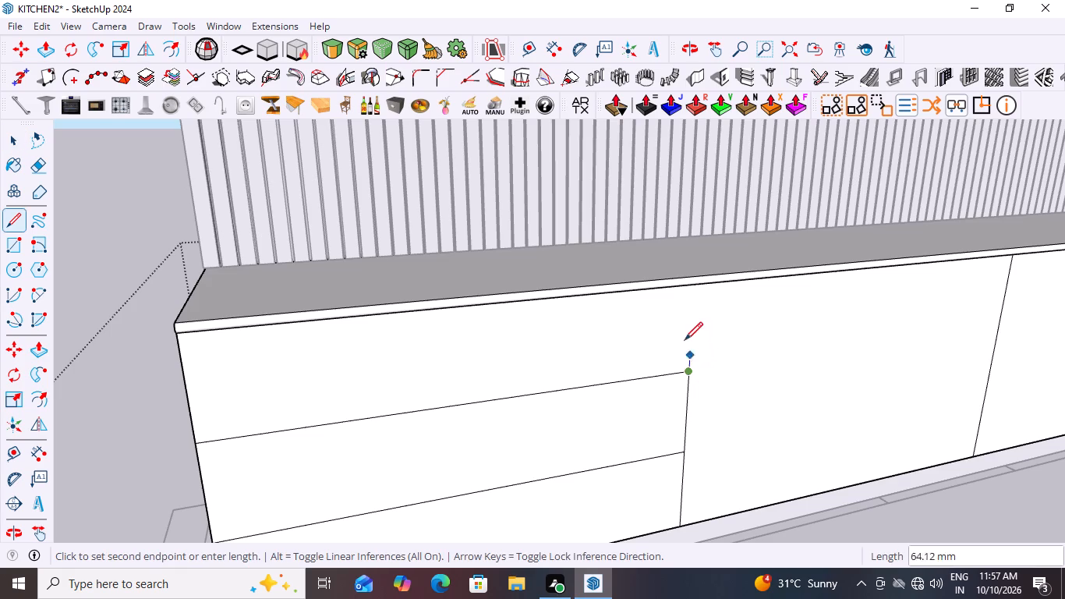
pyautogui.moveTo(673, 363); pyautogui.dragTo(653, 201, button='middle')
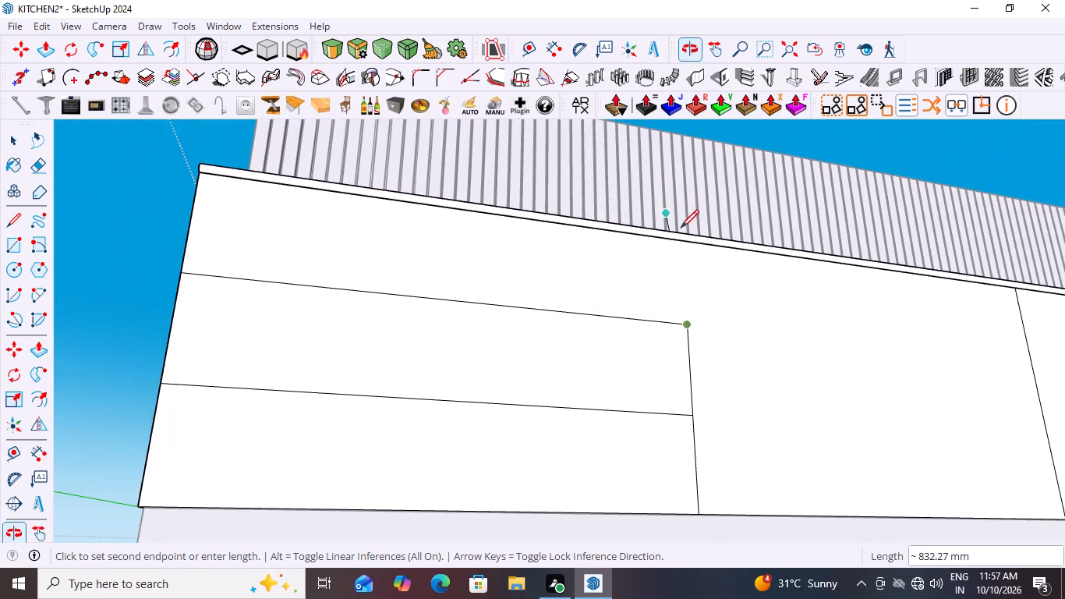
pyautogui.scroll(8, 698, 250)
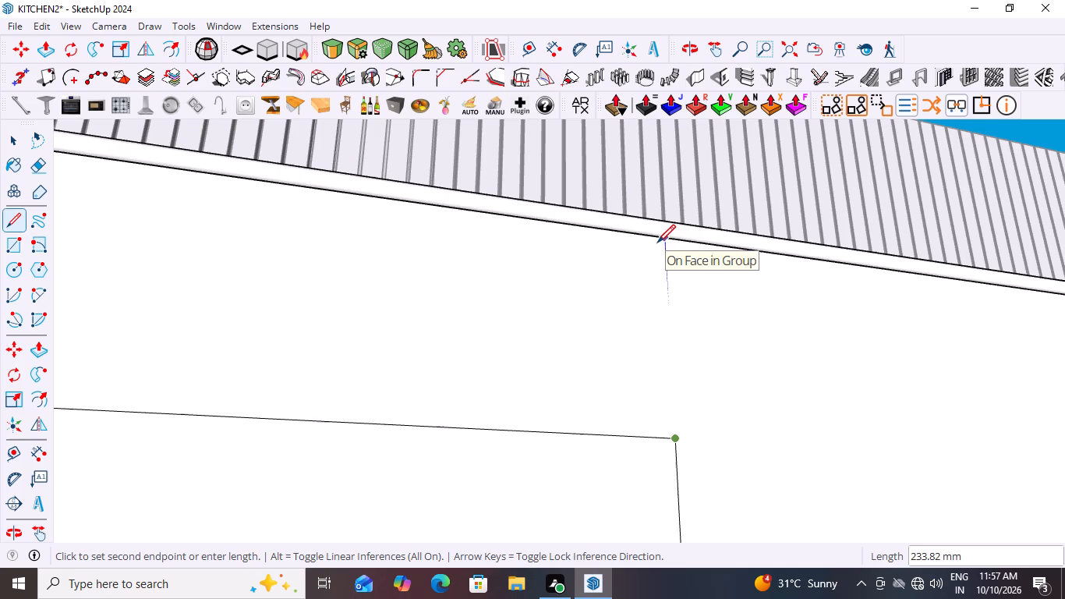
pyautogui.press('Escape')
# Draw a vertical line about 231 mm long from the upper drawer line's inner end to the countertop's underside, and close the group.
pyautogui.scroll(-15, 723, 332)
pyautogui.moveTo(731, 371); pyautogui.dragTo(716, 436, button='middle')
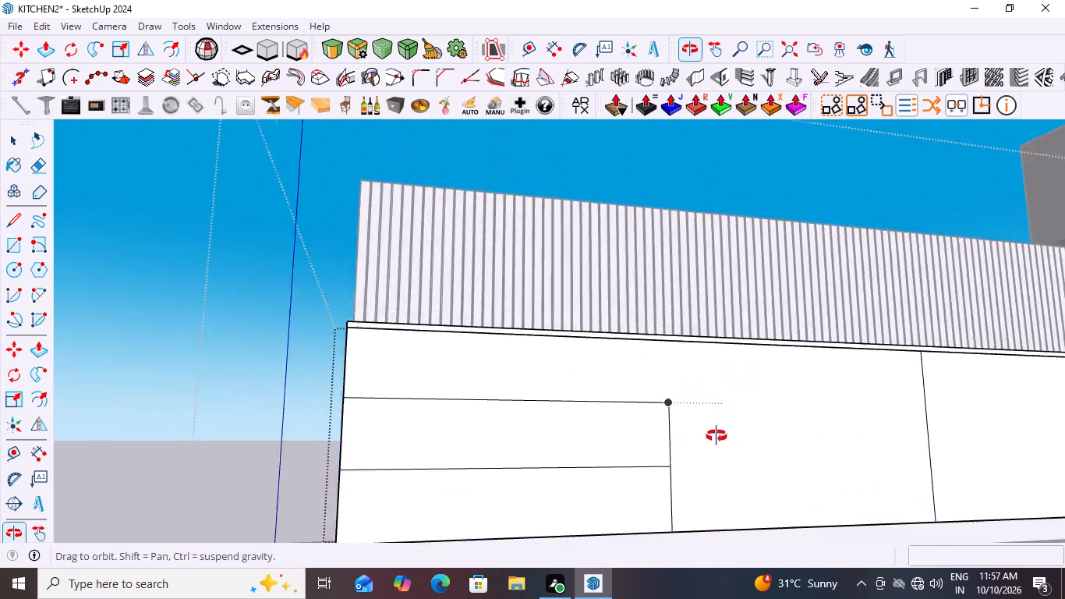
pyautogui.moveTo(716, 436); pyautogui.dragTo(716, 506, button='middle')
pyautogui.scroll(1, 662, 412)
pyautogui.scroll(-4, 659, 411)
pyautogui.click(659, 452)
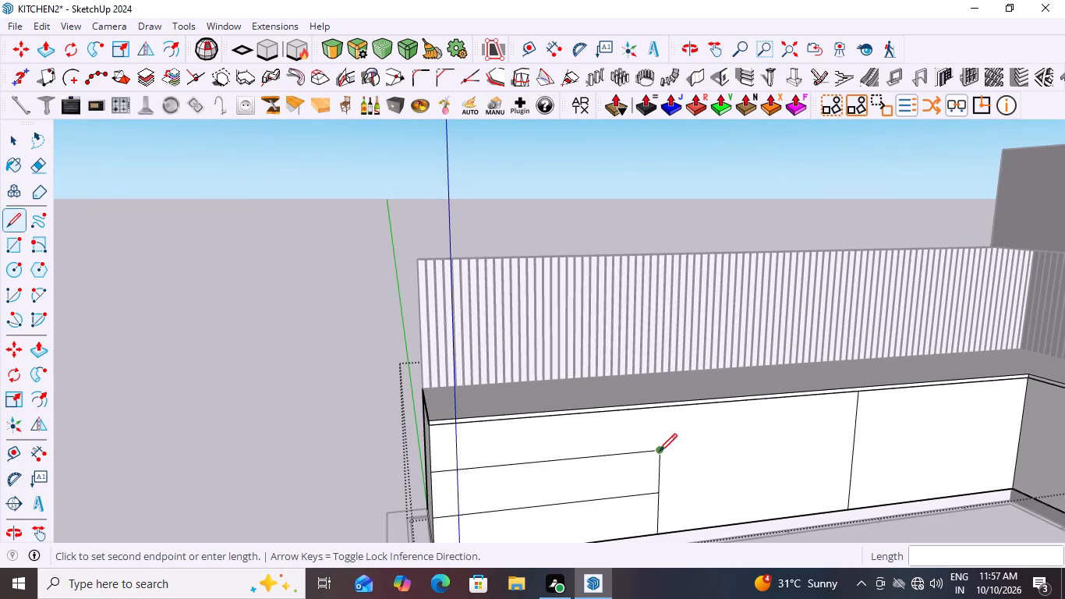
pyautogui.scroll(20, 660, 412)
pyautogui.scroll(5, 660, 412)
pyautogui.moveTo(663, 412); pyautogui.dragTo(649, 285, button='middle')
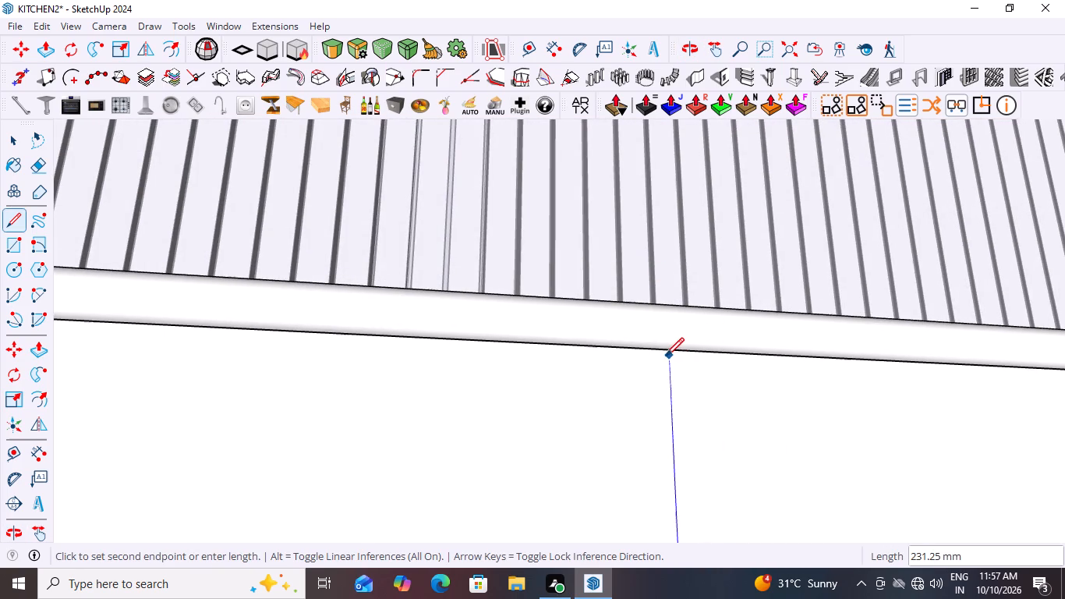
pyautogui.click(666, 354)
pyautogui.scroll(-8, 660, 328)
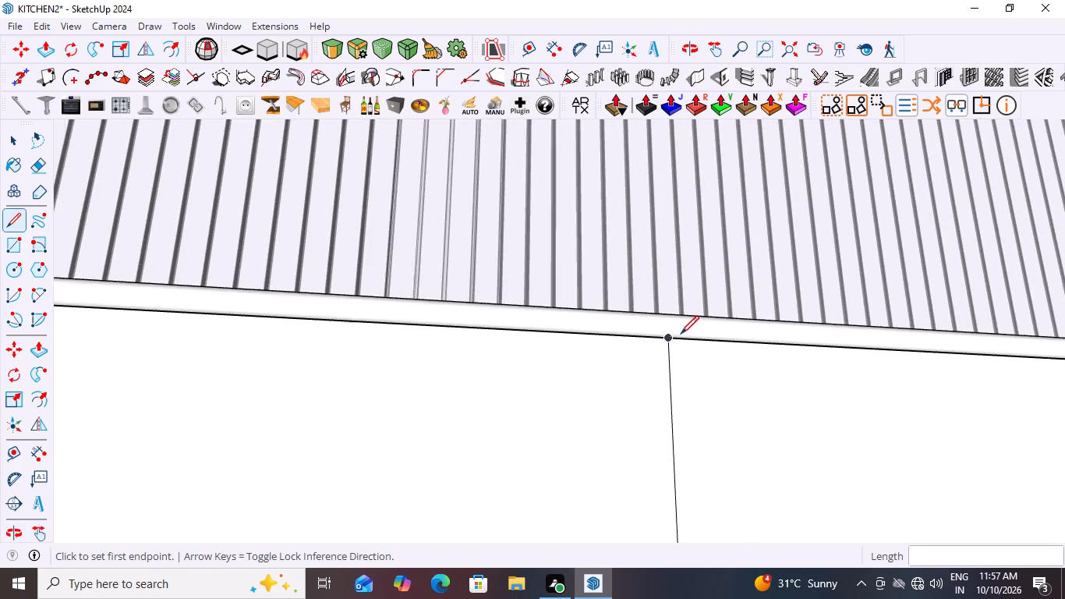
pyautogui.scroll(-12, 681, 334)
pyautogui.moveTo(765, 347); pyautogui.dragTo(767, 486, button='middle')
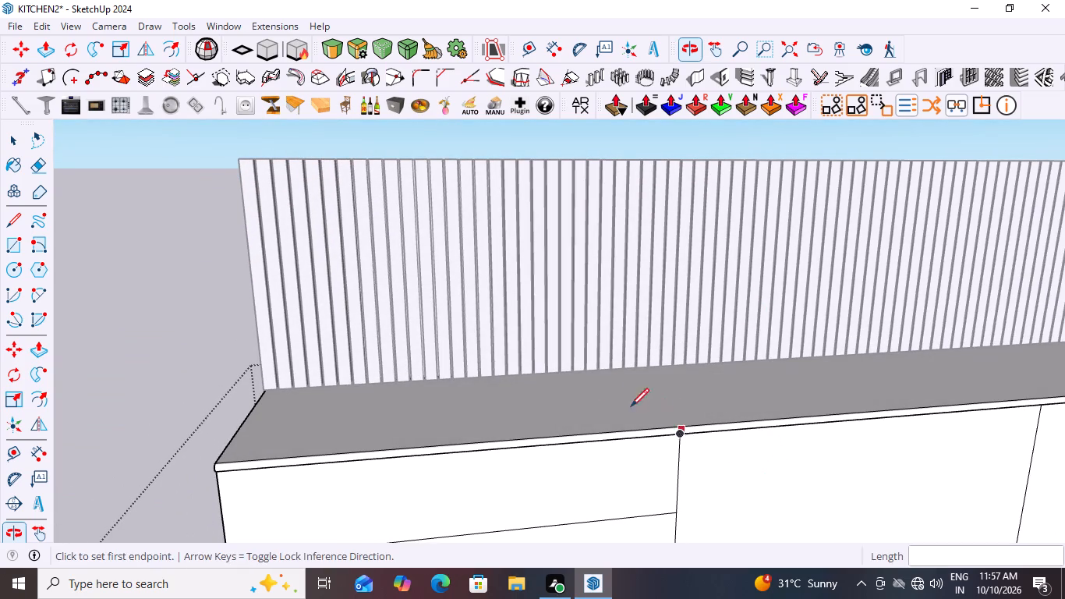
pyautogui.press('space')
pyautogui.click(227, 311)
pyautogui.scroll(-9, 693, 277)
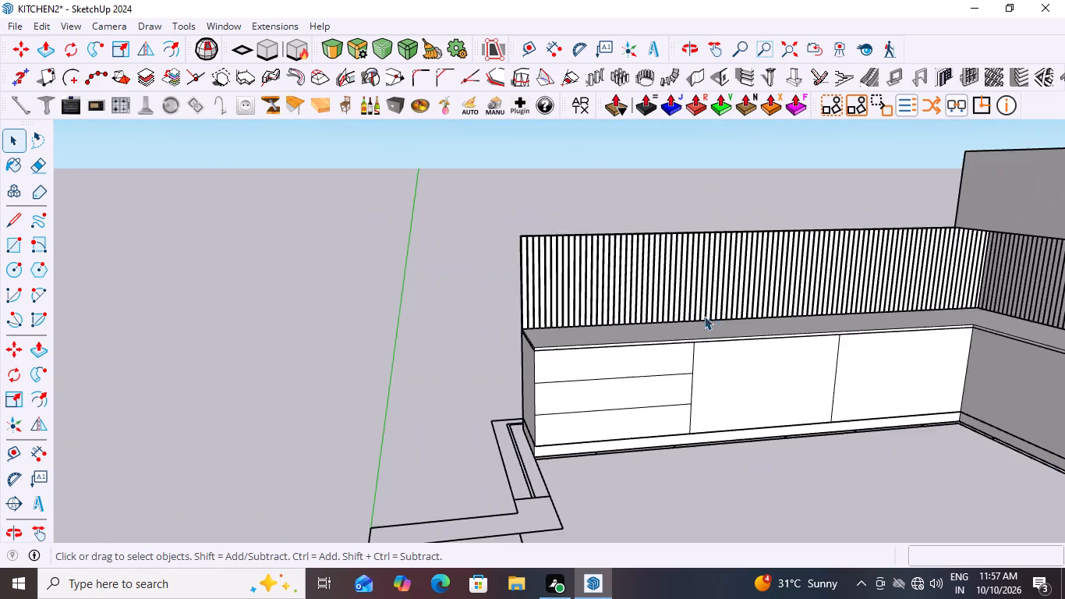
# Reopen the base cabinet group and offset the top drawer face's outline 18 mm inward.
pyautogui.scroll(-4, 704, 316)
pyautogui.scroll(3, 681, 351)
pyautogui.click(669, 351)
pyautogui.doubleClick(669, 349)
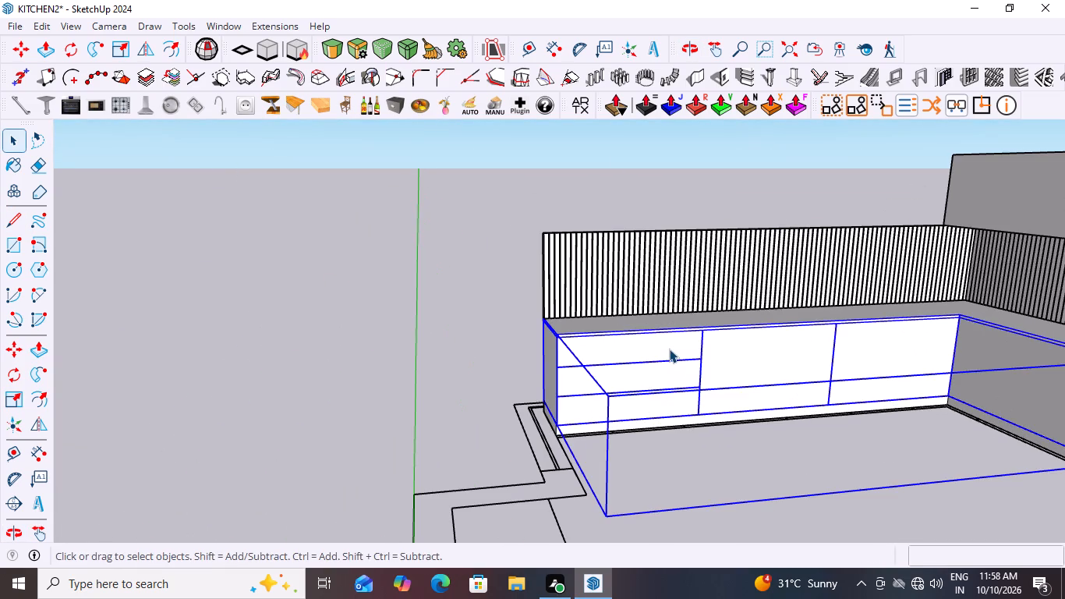
pyautogui.click(671, 346)
pyautogui.scroll(6, 671, 346)
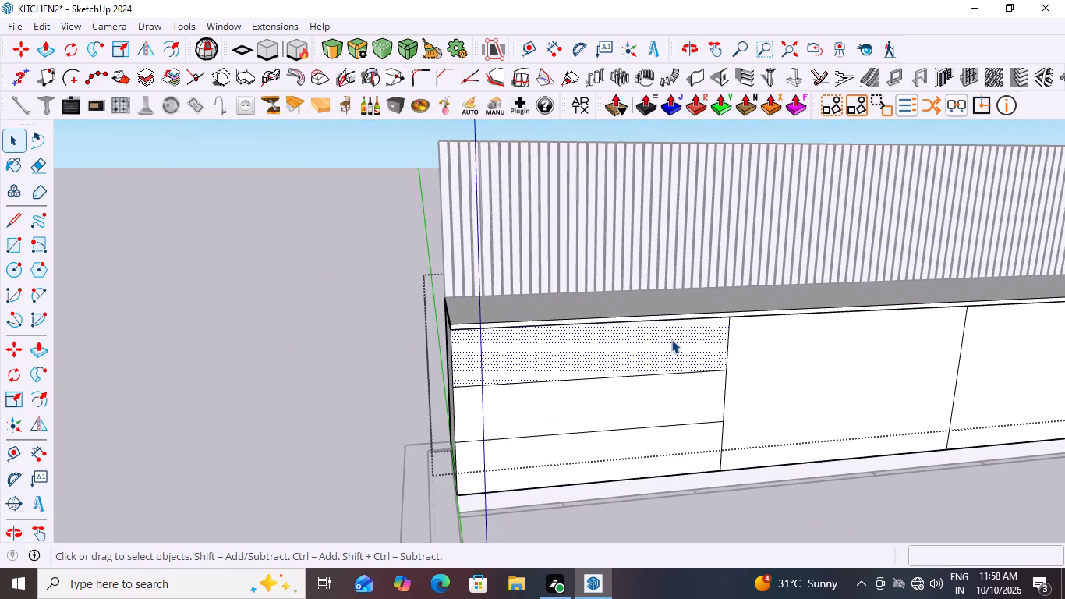
pyautogui.click(671, 339)
pyautogui.click(671, 339)
pyautogui.click(671, 339)
pyautogui.doubleClick(671, 339)
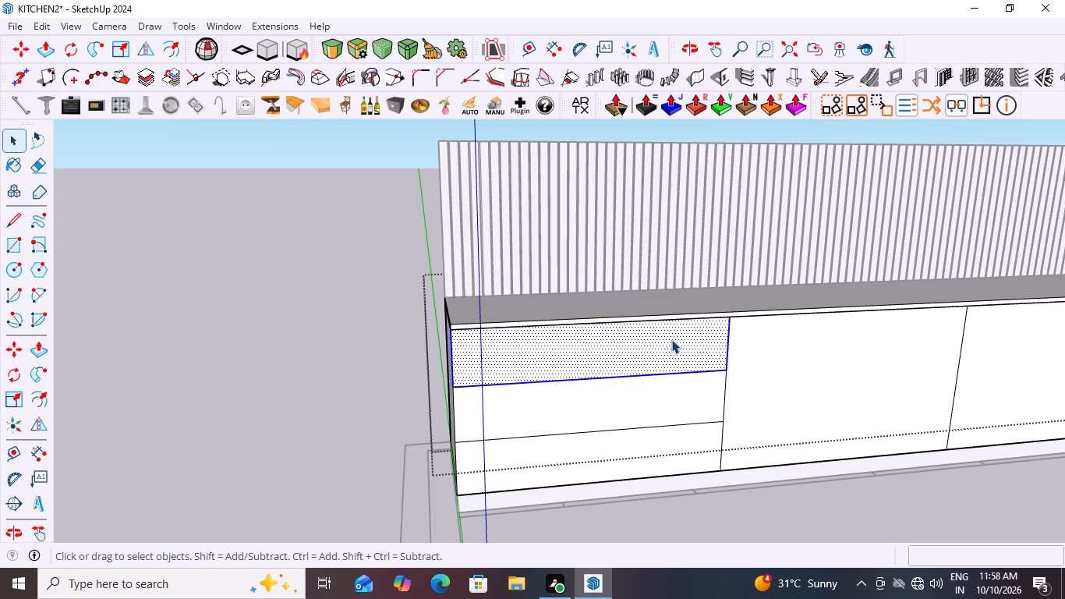
pyautogui.click(670, 339)
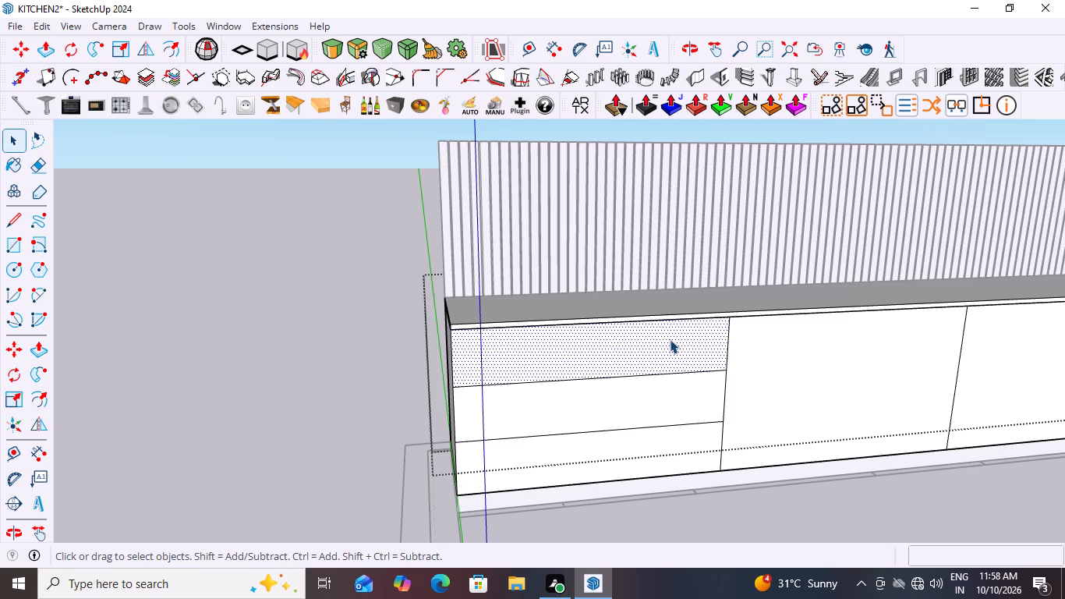
pyautogui.press('f')
pyautogui.click(726, 340)
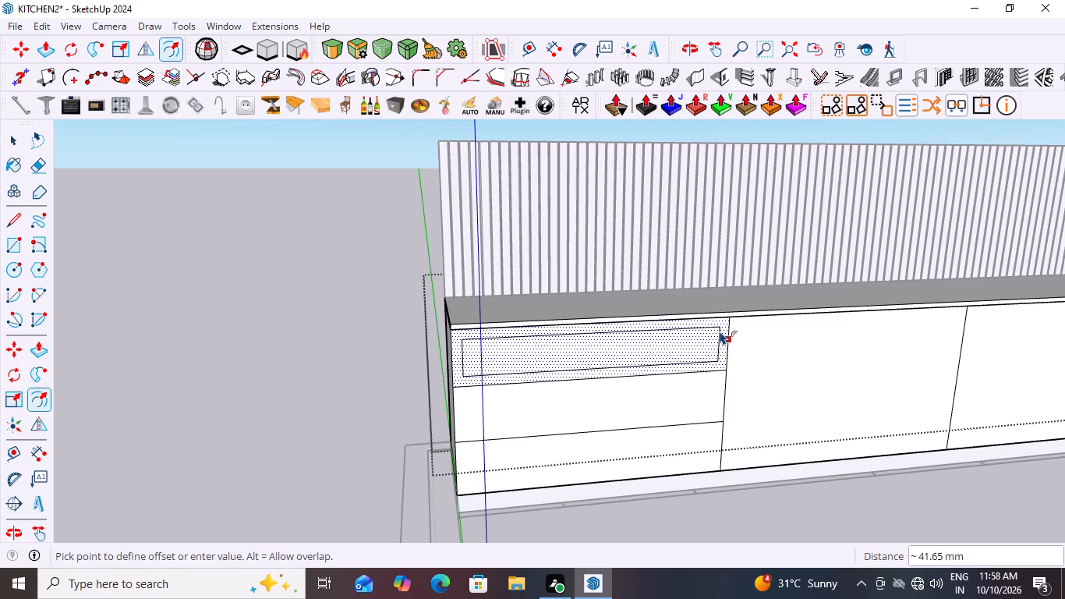
pyautogui.scroll(1, 716, 331)
pyautogui.moveTo(716, 331); pyautogui.dragTo(715, 264, button='middle')
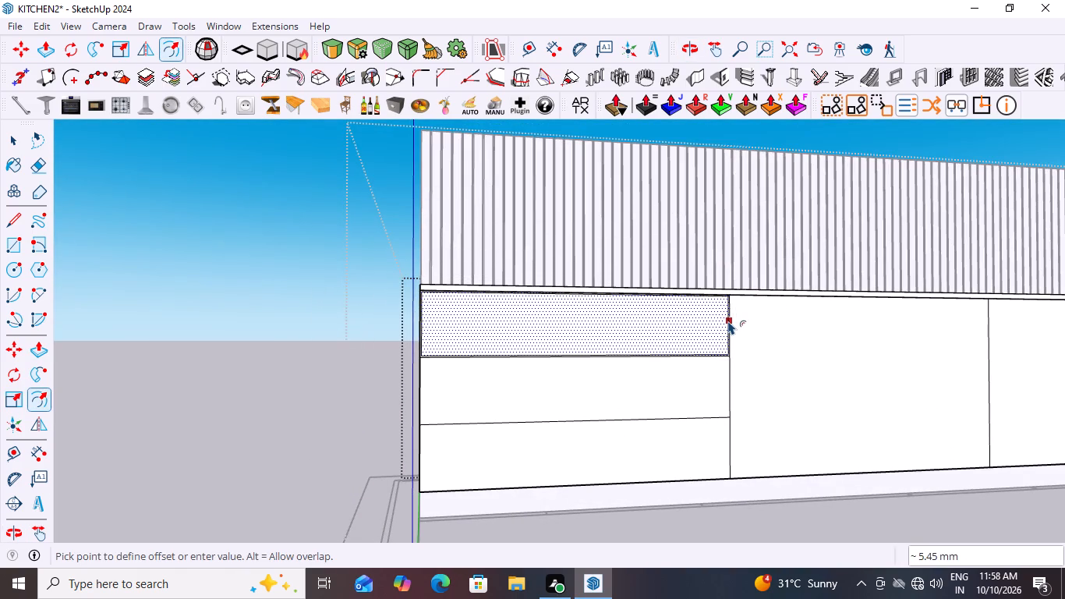
pyautogui.write('18MM')
pyautogui.press('Return')
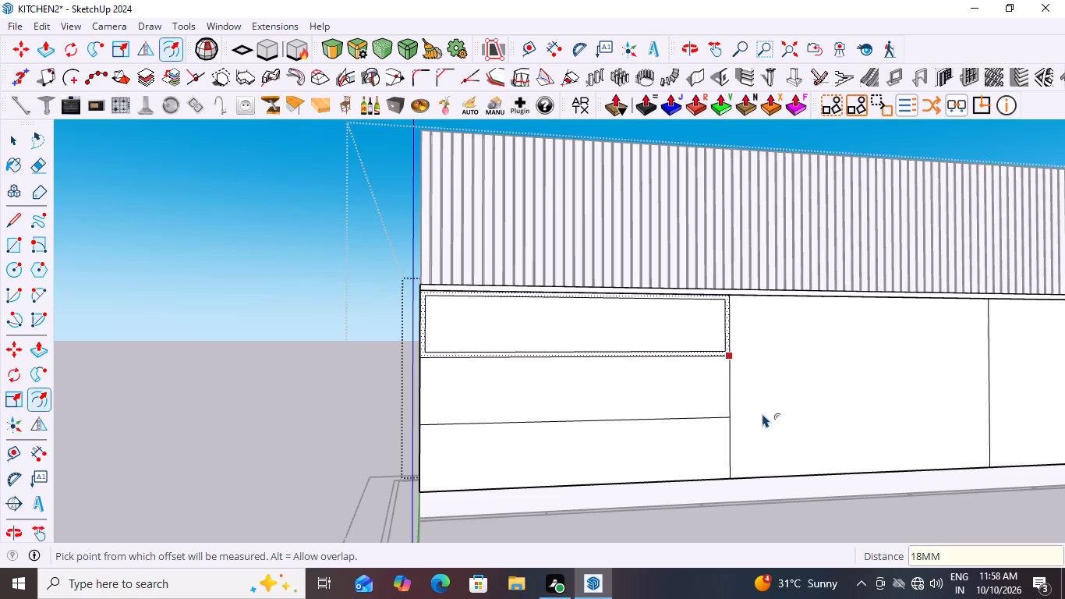
# Offset the middle drawer face's outline 18 mm inward on the base cabinet.
pyautogui.scroll(-1, 715, 356)
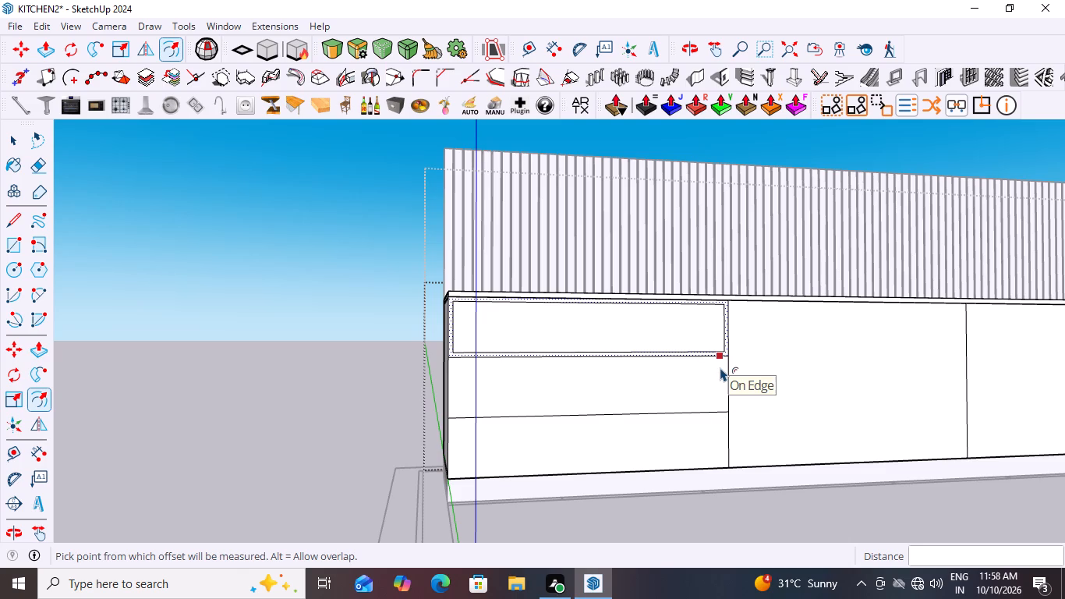
pyautogui.press('space')
pyautogui.click(685, 385)
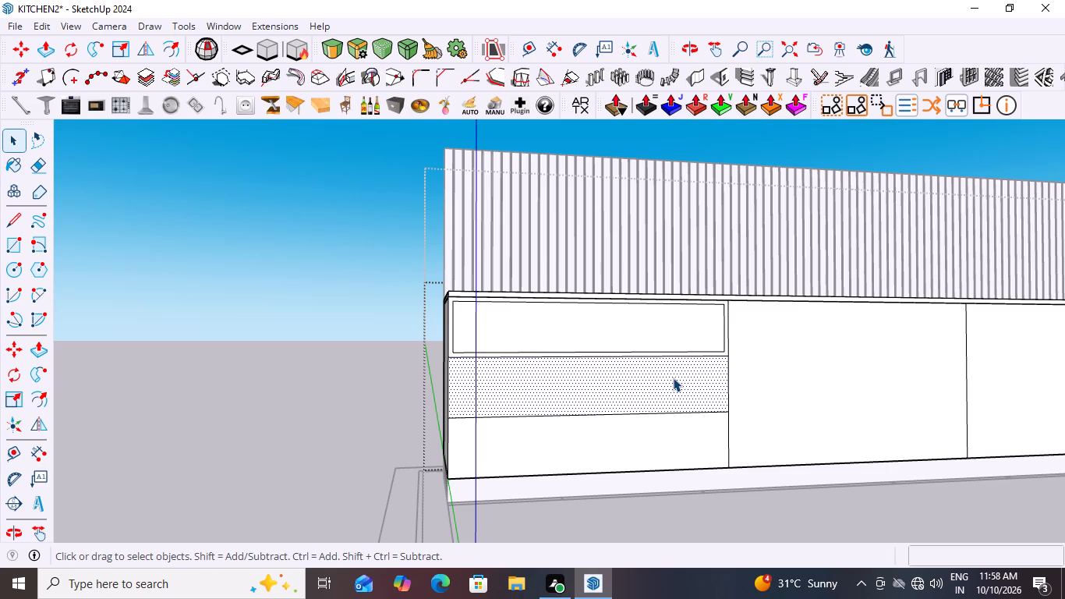
pyautogui.press('f')
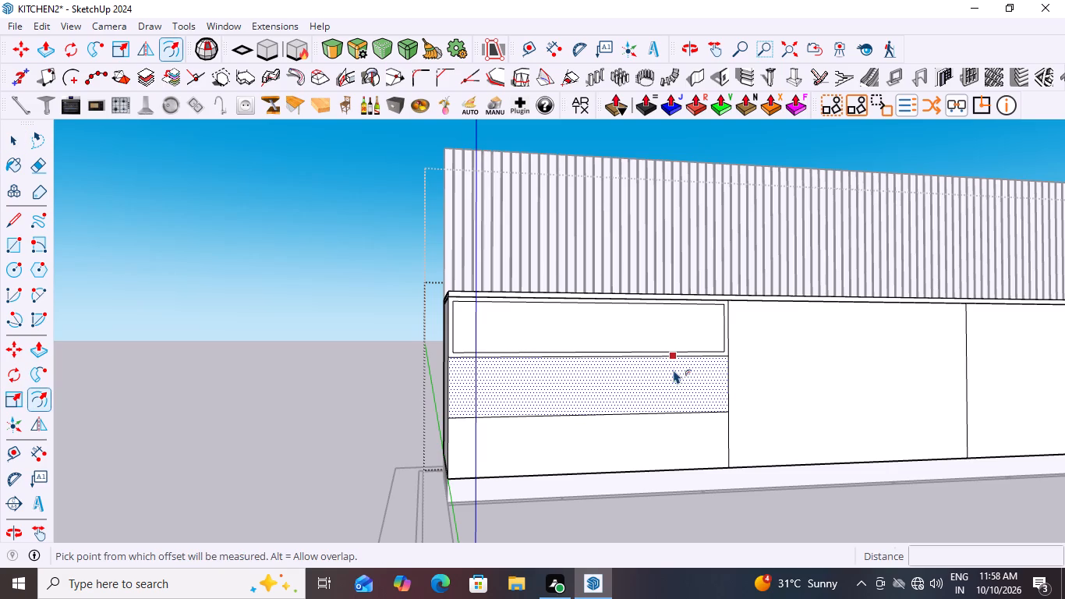
pyautogui.click(674, 370)
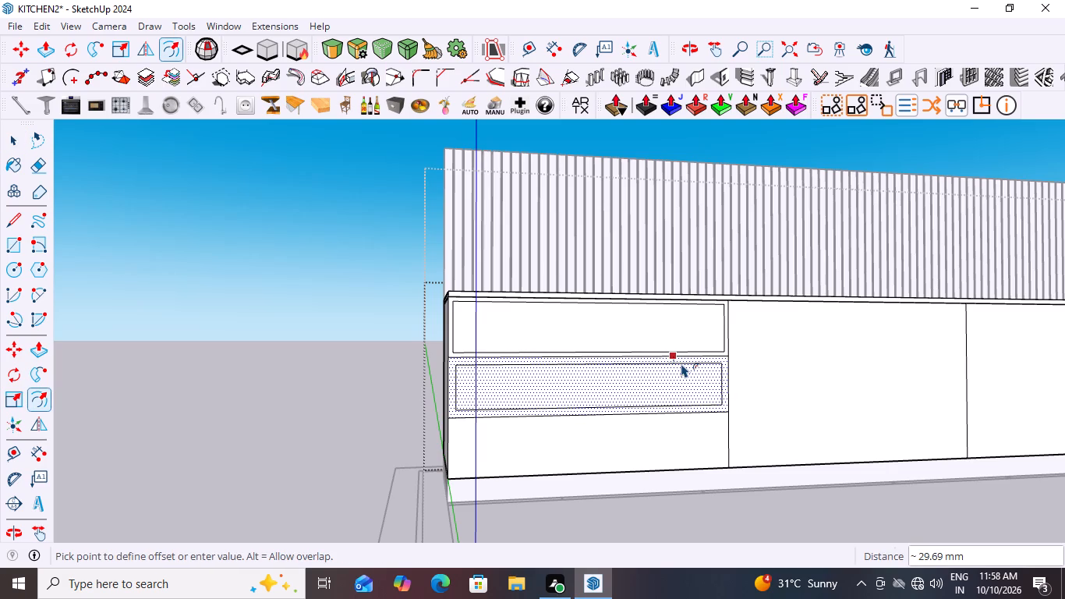
pyautogui.write('18MM')
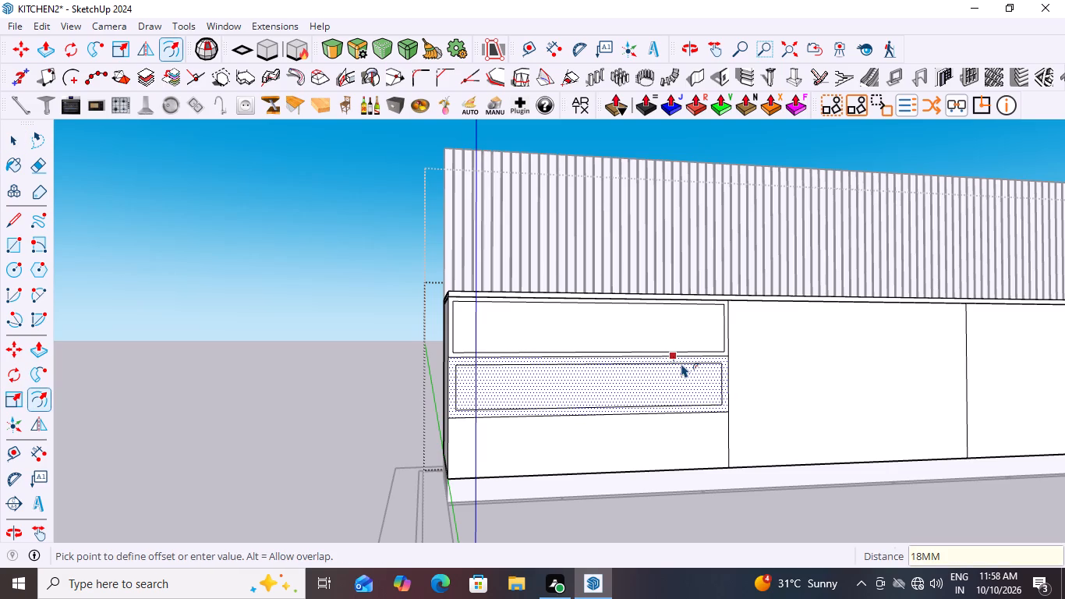
pyautogui.press('Return')
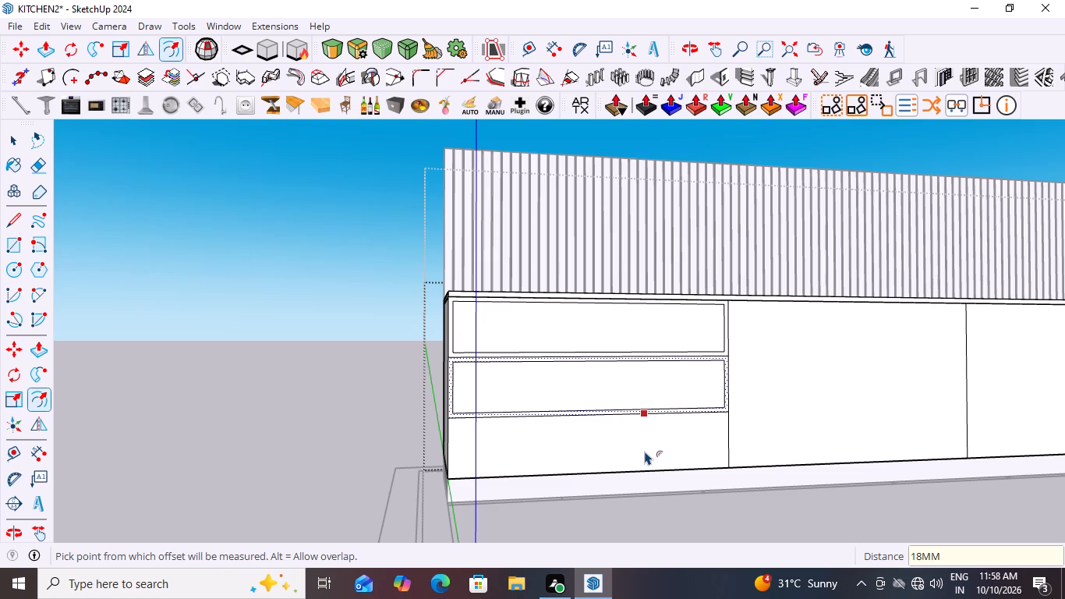
# Offset the bottom drawer face's outline 18 mm inward and close the base cabinet group.
pyautogui.press('space')
pyautogui.click(659, 439)
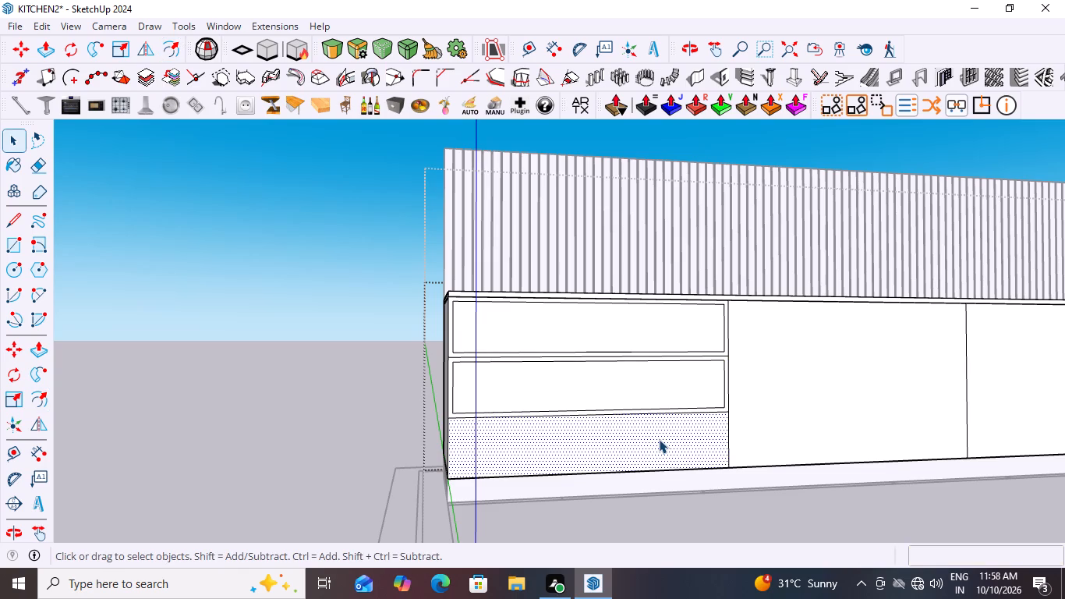
pyautogui.press('f')
pyautogui.click(665, 428)
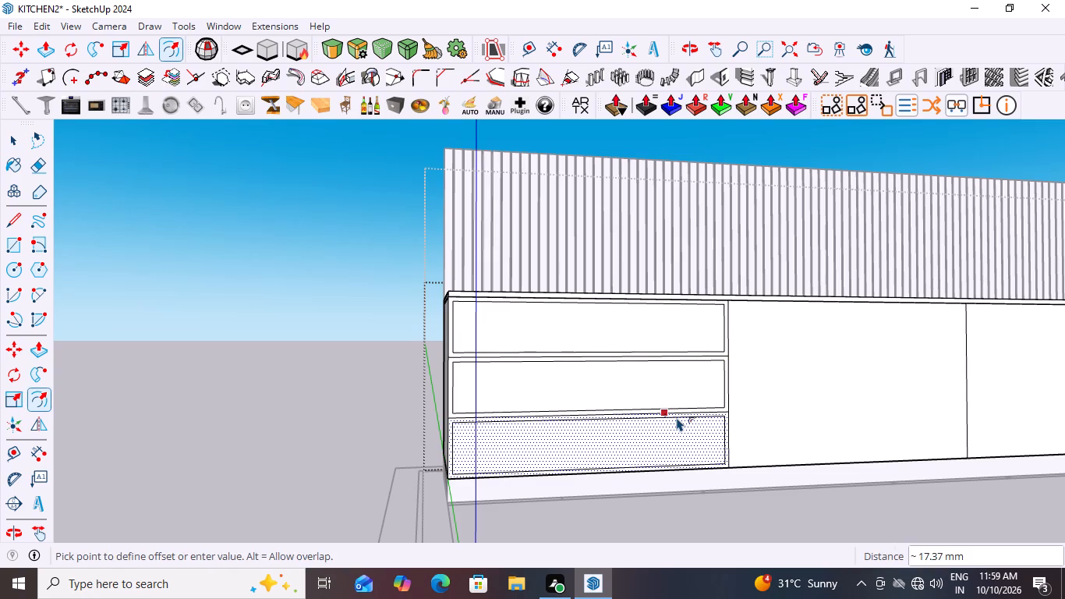
pyautogui.press('1')
pyautogui.write('8MM')
pyautogui.press('Return')
pyautogui.scroll(-8, 737, 445)
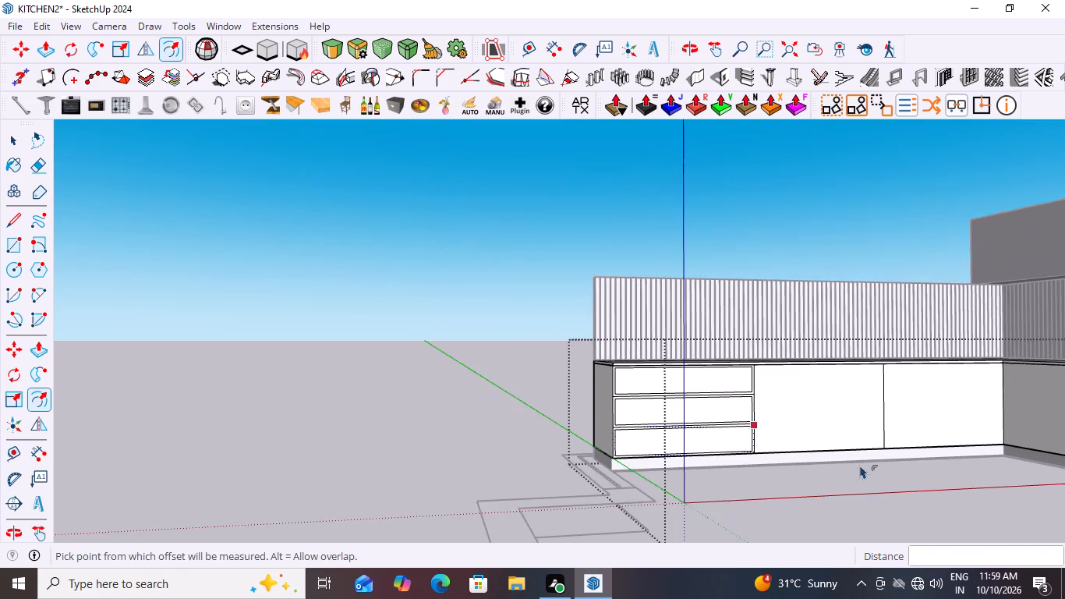
pyautogui.moveTo(860, 476); pyautogui.dragTo(842, 562, button='middle')
pyautogui.scroll(3, 502, 400)
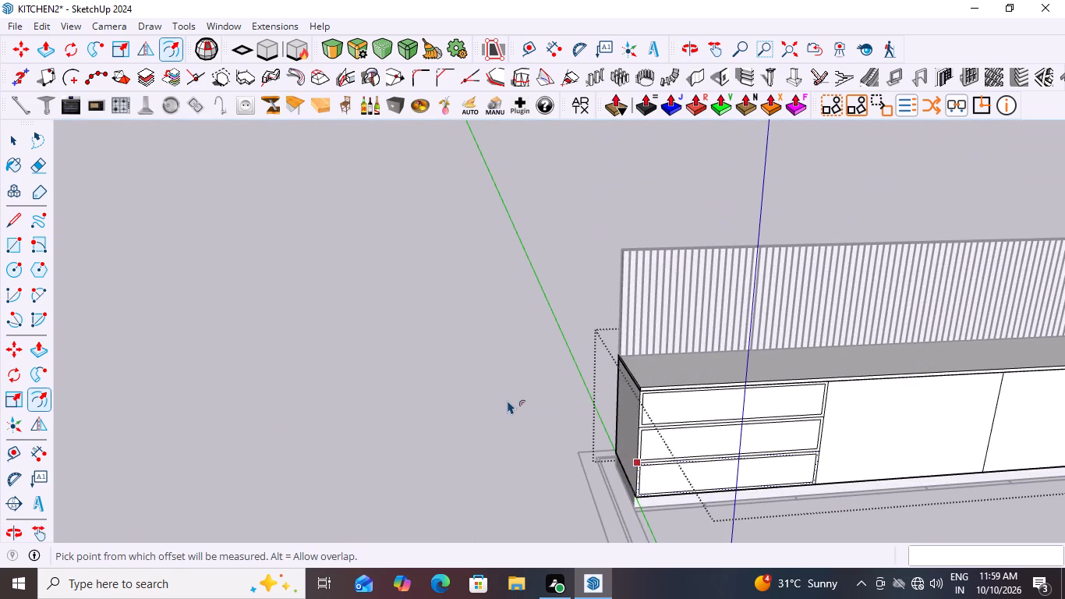
pyautogui.press('space')
pyautogui.click(518, 383)
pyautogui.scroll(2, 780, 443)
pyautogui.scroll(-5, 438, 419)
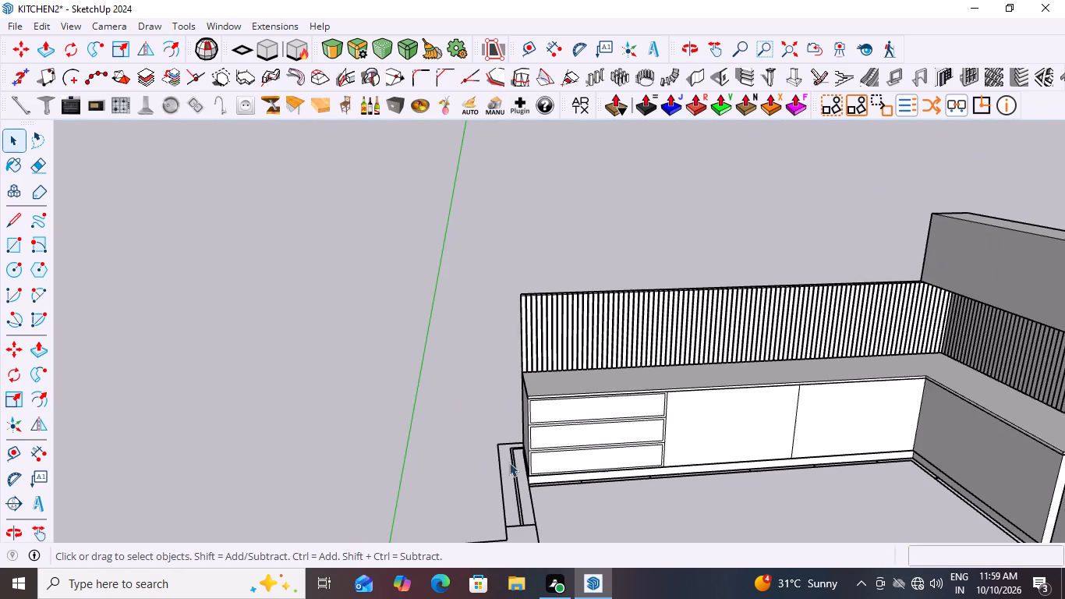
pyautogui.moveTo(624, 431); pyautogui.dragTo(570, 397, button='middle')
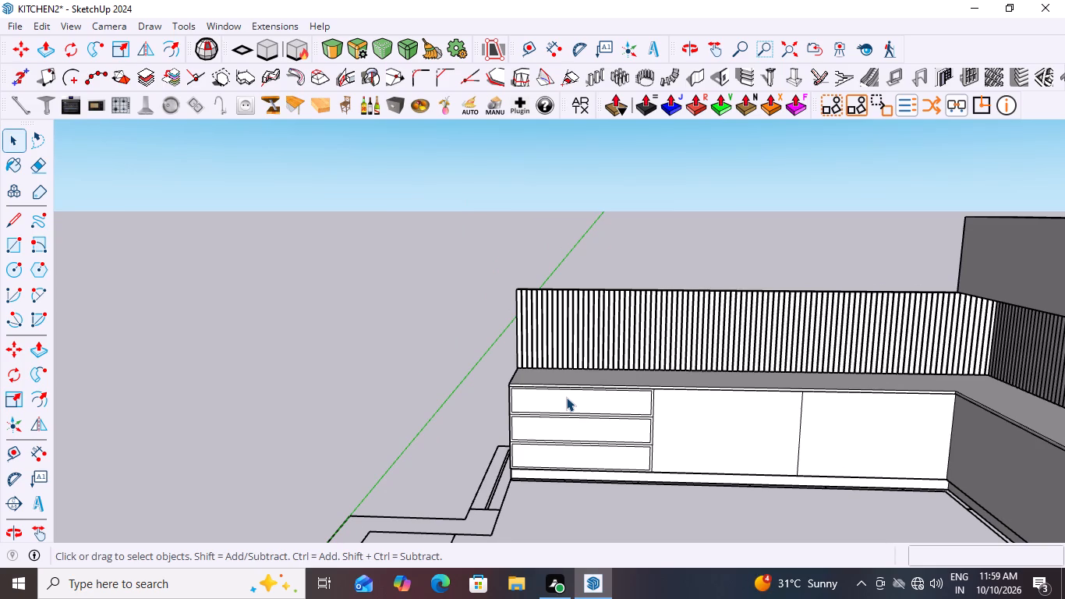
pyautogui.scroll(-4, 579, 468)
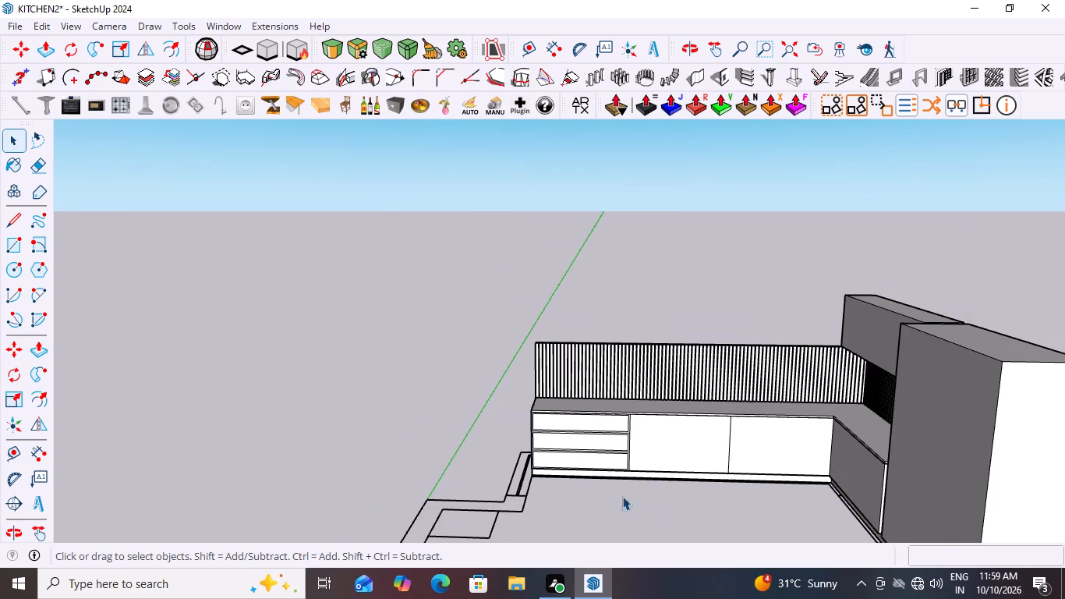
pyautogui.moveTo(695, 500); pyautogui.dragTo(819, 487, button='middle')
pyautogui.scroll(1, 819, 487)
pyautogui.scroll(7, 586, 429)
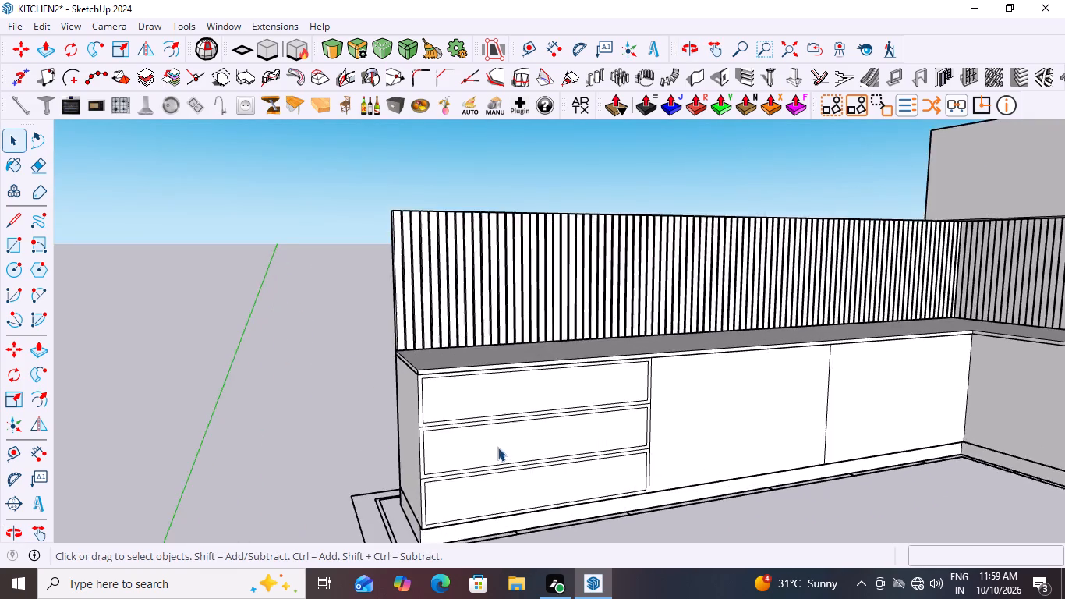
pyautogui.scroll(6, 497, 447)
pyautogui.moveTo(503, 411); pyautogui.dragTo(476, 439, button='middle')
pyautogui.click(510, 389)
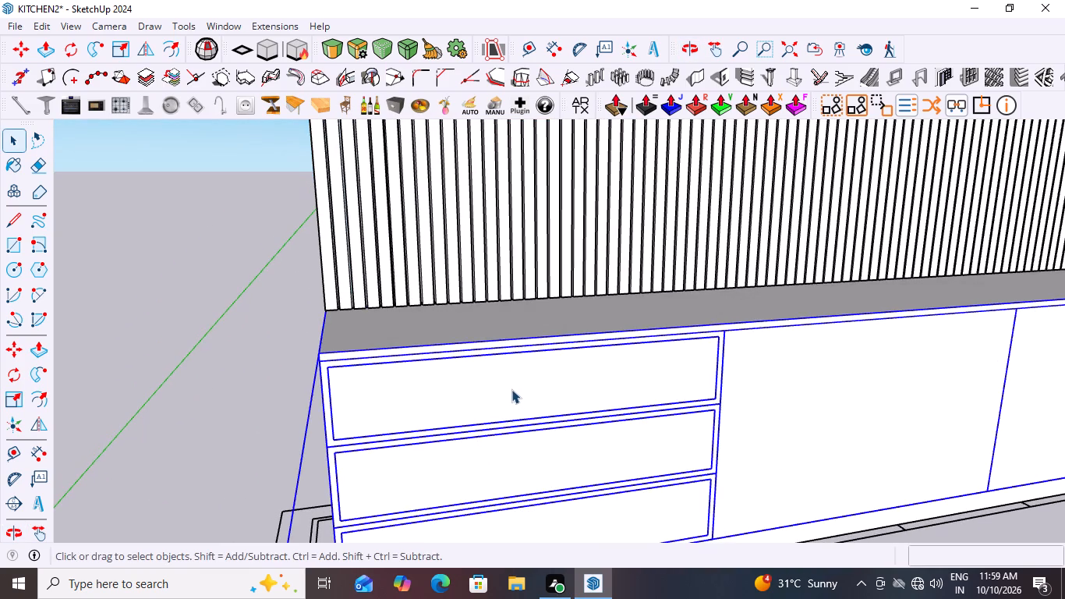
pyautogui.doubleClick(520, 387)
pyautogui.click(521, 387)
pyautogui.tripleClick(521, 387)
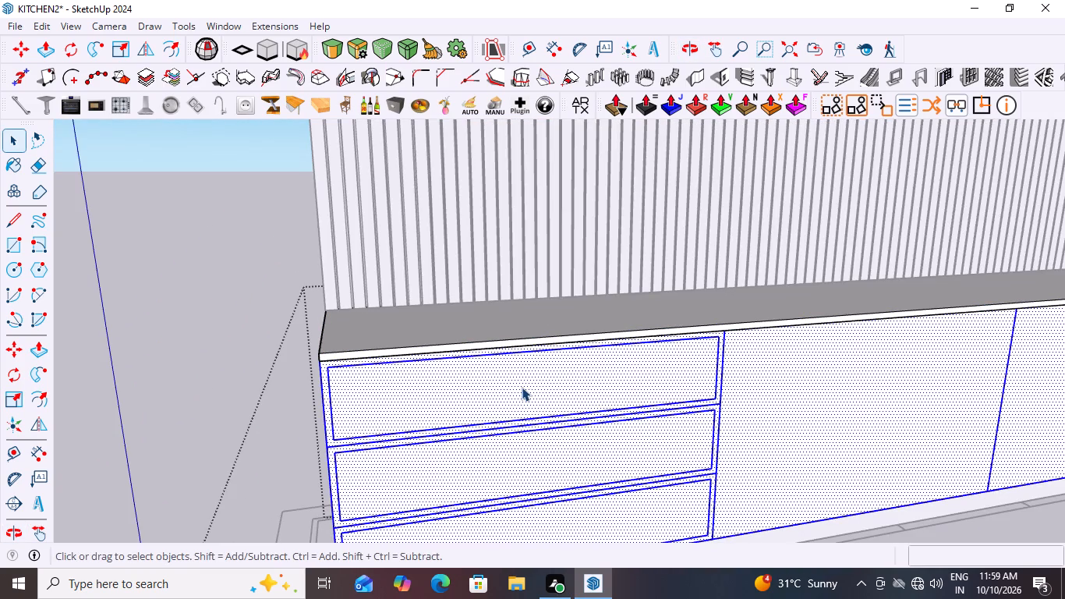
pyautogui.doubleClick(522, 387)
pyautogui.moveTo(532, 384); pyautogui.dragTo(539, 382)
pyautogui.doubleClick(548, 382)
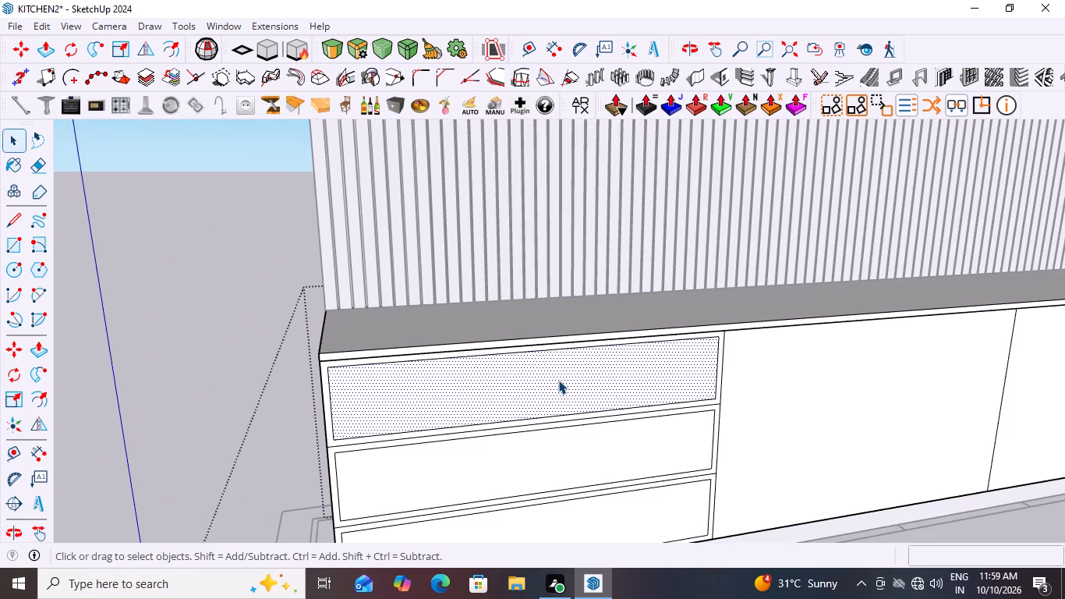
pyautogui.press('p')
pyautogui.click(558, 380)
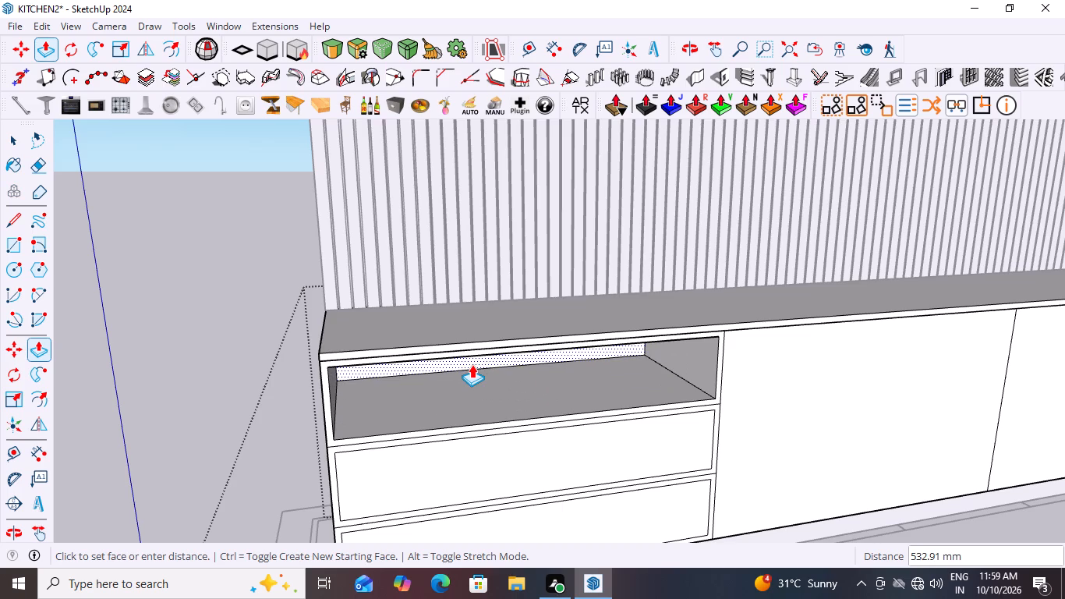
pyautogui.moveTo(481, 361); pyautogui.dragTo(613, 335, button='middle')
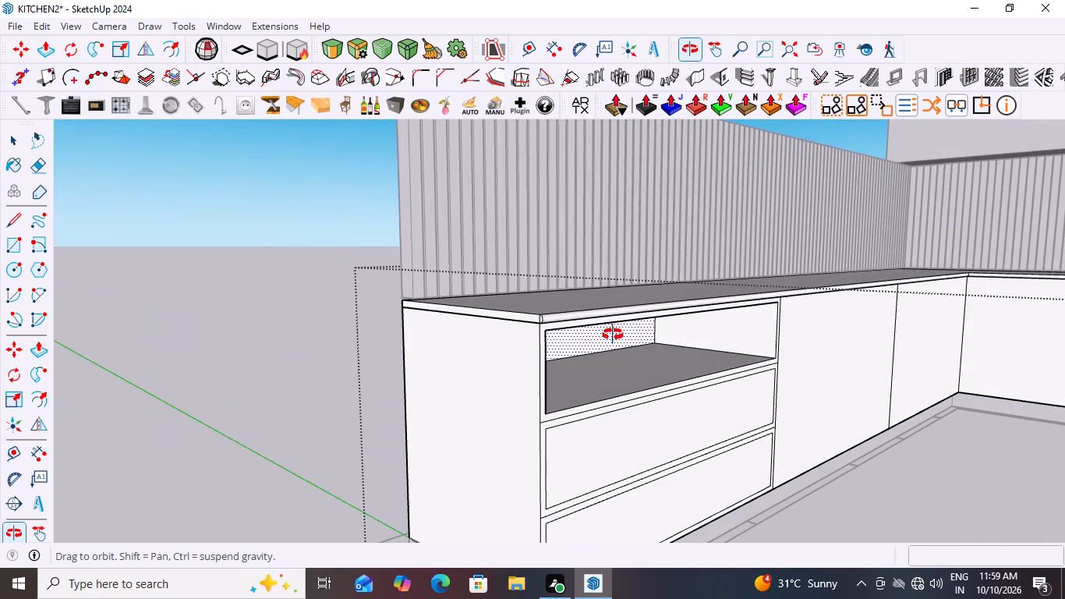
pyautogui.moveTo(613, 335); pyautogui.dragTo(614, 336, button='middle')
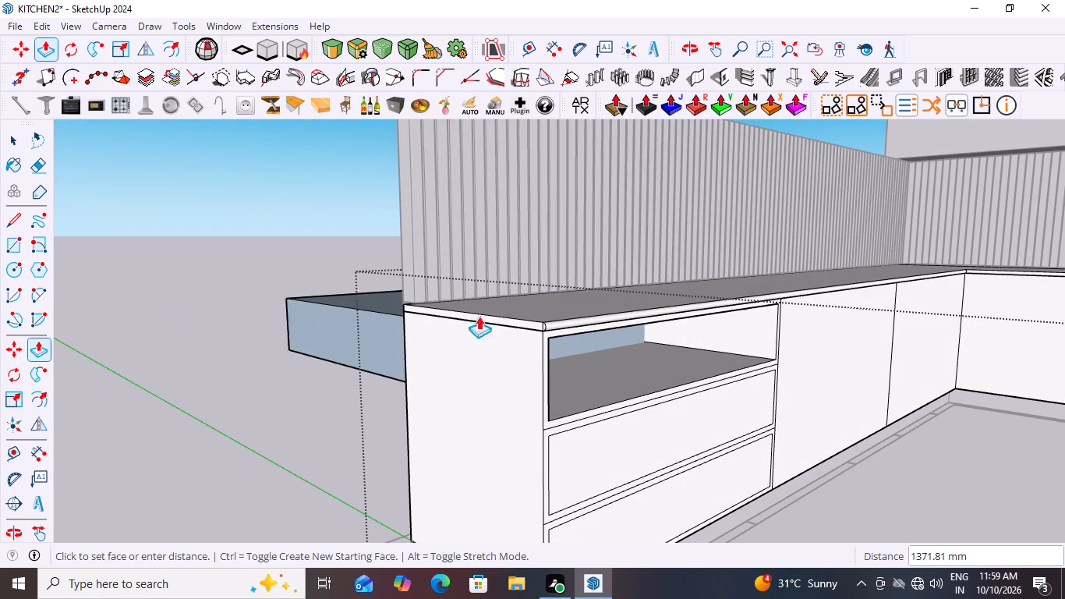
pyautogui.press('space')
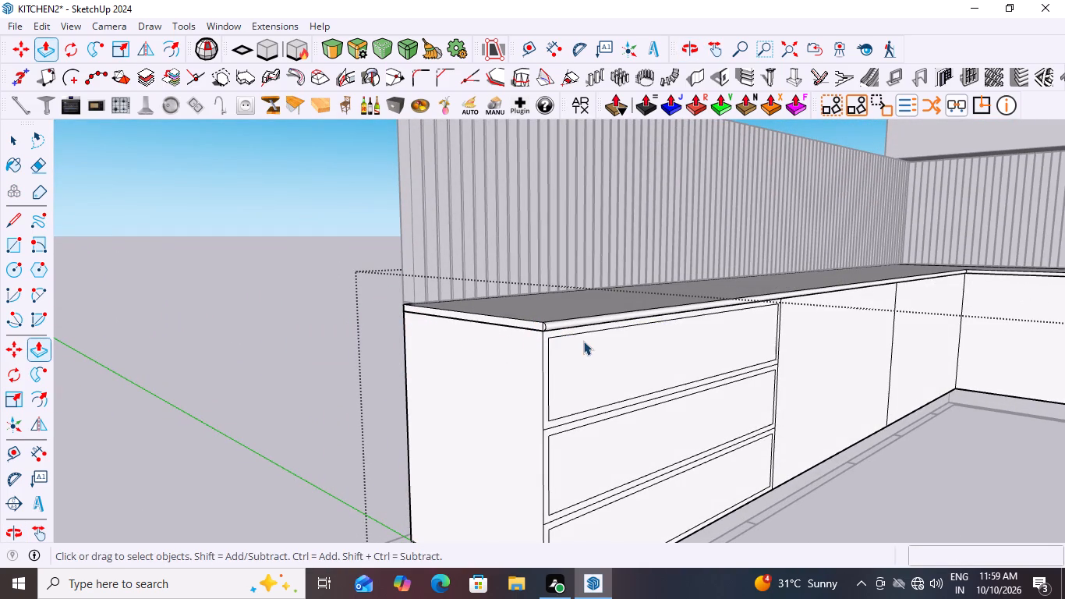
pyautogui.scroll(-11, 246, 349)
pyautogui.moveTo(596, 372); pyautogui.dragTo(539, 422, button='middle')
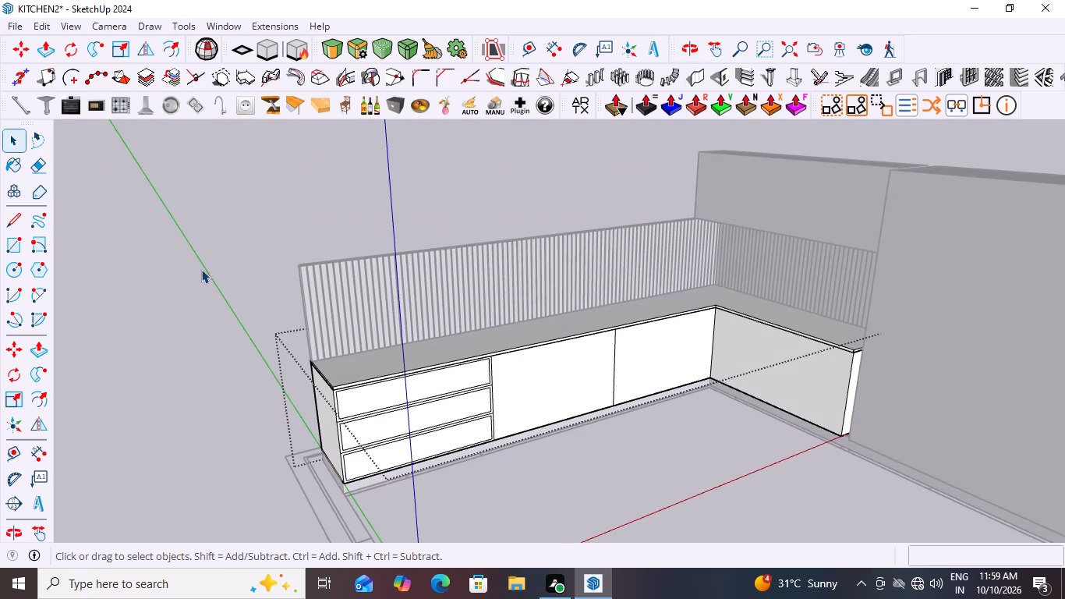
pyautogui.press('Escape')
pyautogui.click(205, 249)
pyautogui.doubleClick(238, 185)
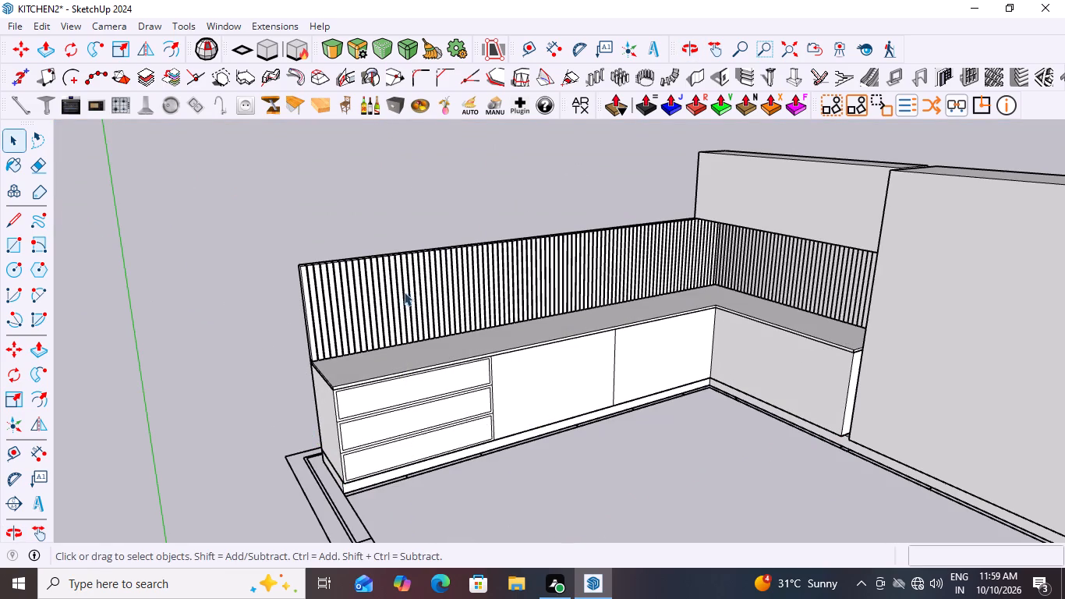
# Place a guide line parallel to the countertop's rear edge, about 56 mm in front of it, just ahead of the slatted wall.
pyautogui.scroll(-3, 632, 438)
pyautogui.moveTo(656, 444); pyautogui.dragTo(519, 495, button='middle')
pyautogui.scroll(7, 395, 289)
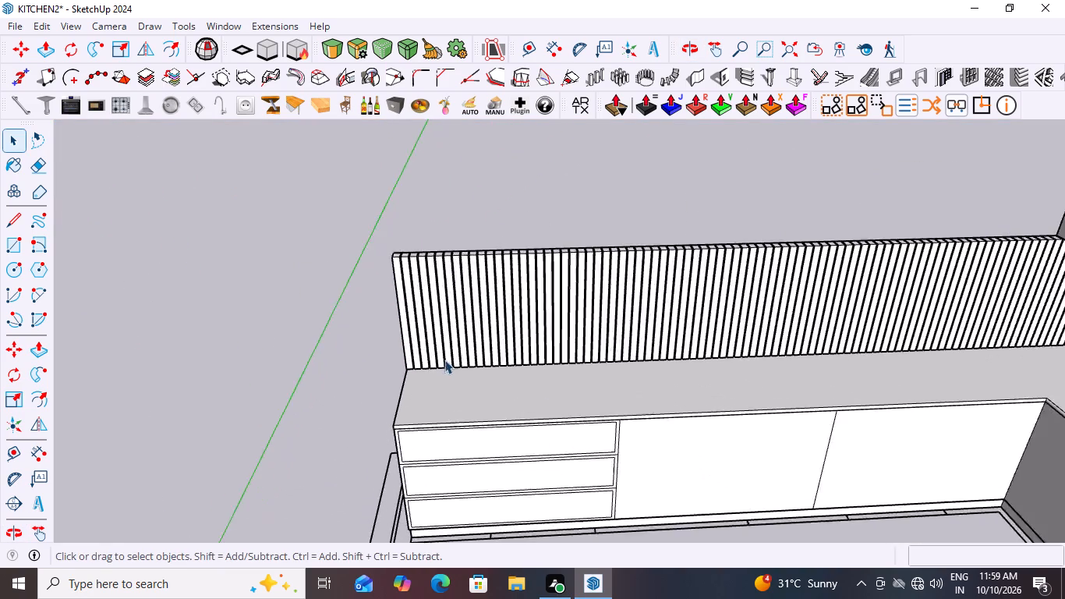
pyautogui.scroll(3, 444, 360)
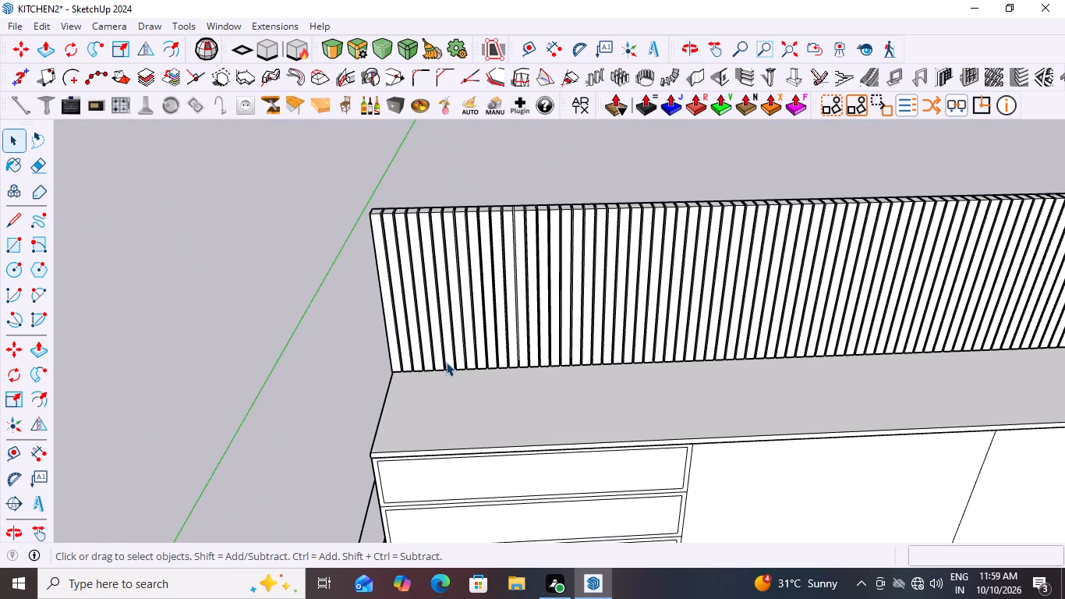
pyautogui.press('t')
pyautogui.scroll(3, 374, 412)
pyautogui.moveTo(419, 402); pyautogui.dragTo(588, 434, button='middle')
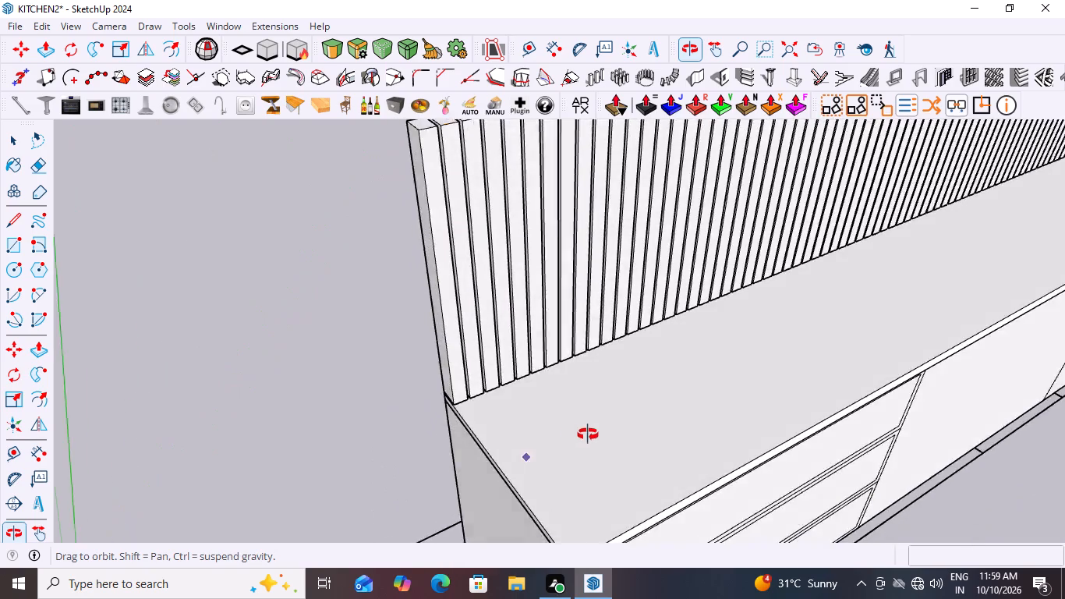
pyautogui.moveTo(588, 434); pyautogui.dragTo(624, 417, button='middle')
pyautogui.scroll(8, 511, 413)
pyautogui.click(448, 377)
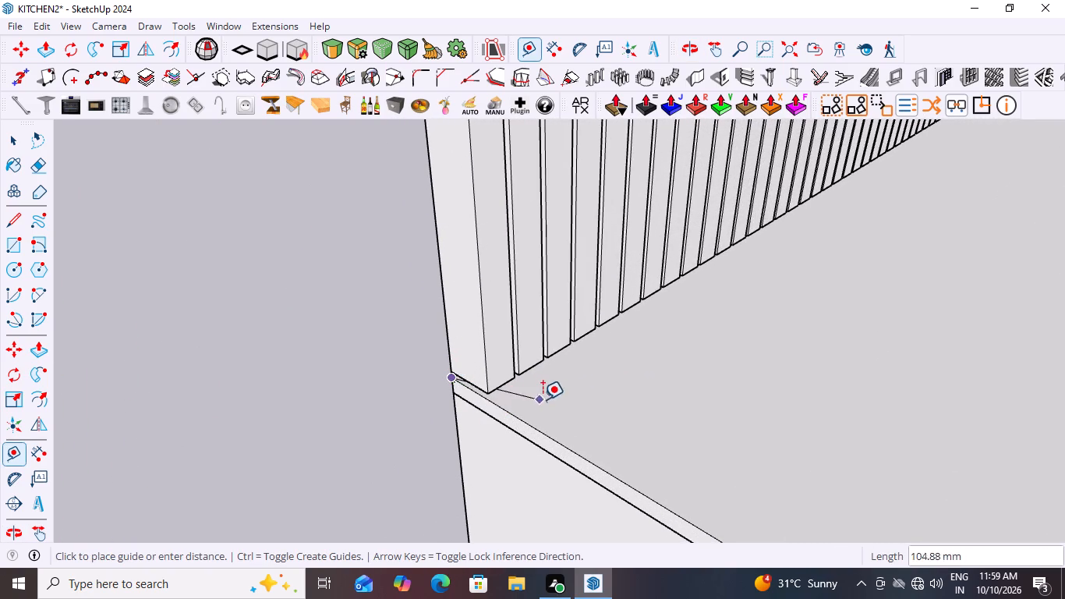
pyautogui.press('space')
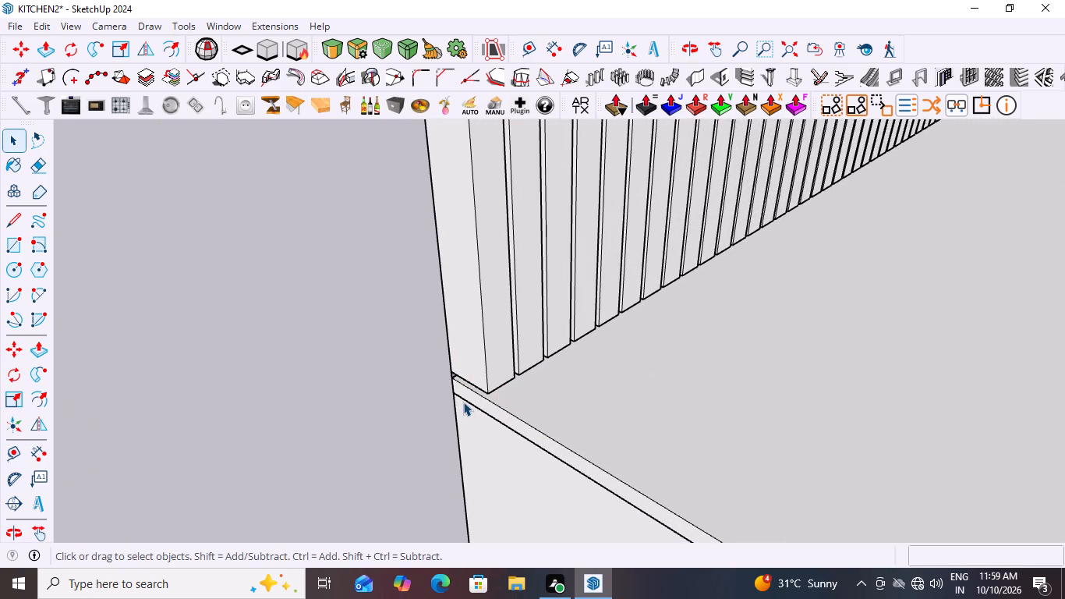
pyautogui.press('t')
pyautogui.scroll(8, 450, 399)
pyautogui.scroll(-4, 458, 387)
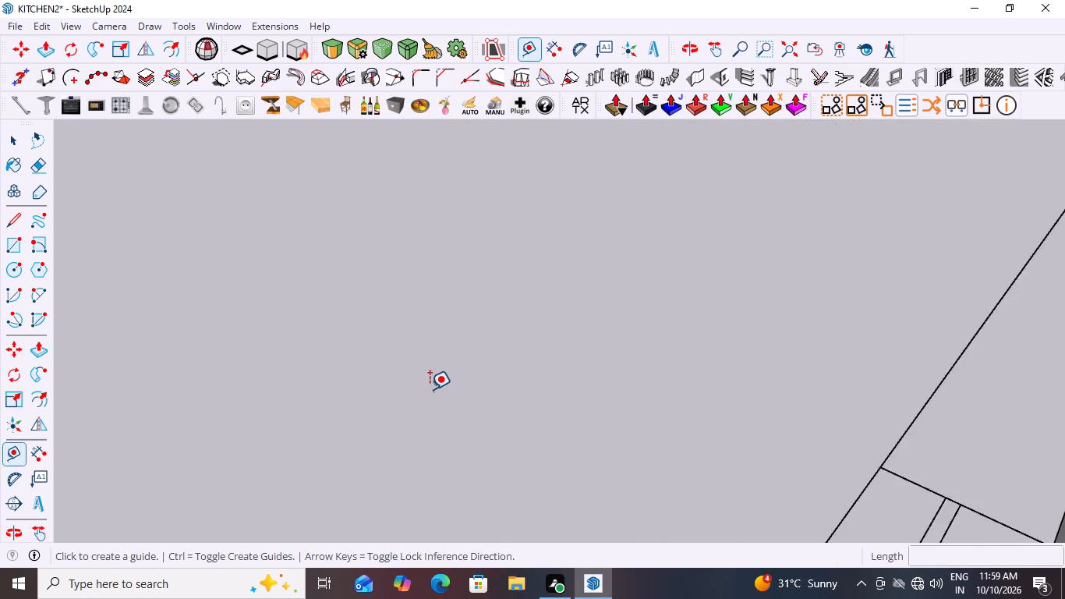
pyautogui.scroll(-2, 430, 389)
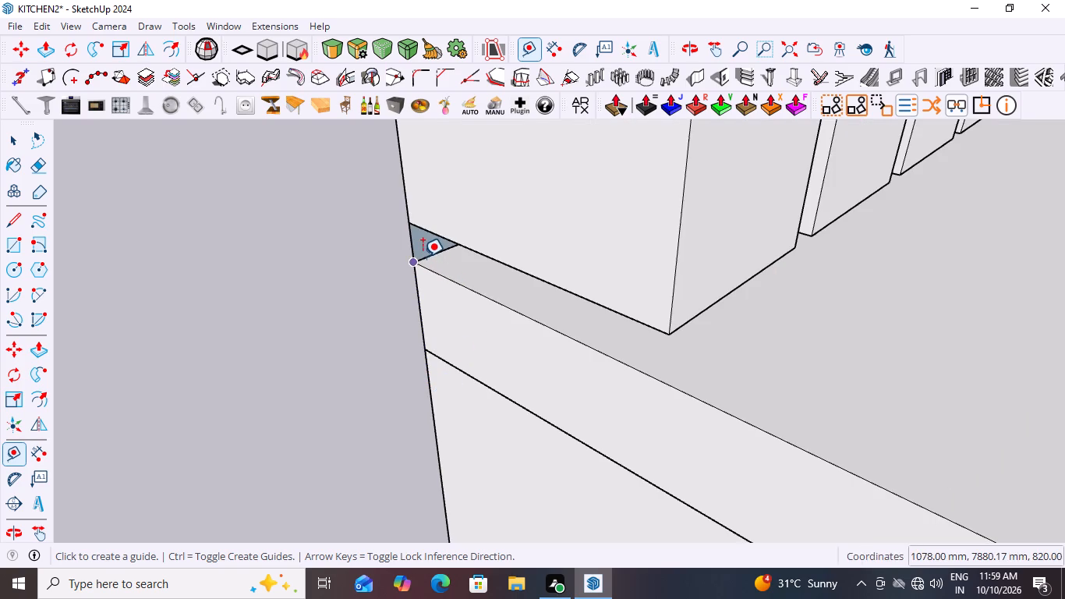
pyautogui.moveTo(423, 257); pyautogui.dragTo(440, 268)
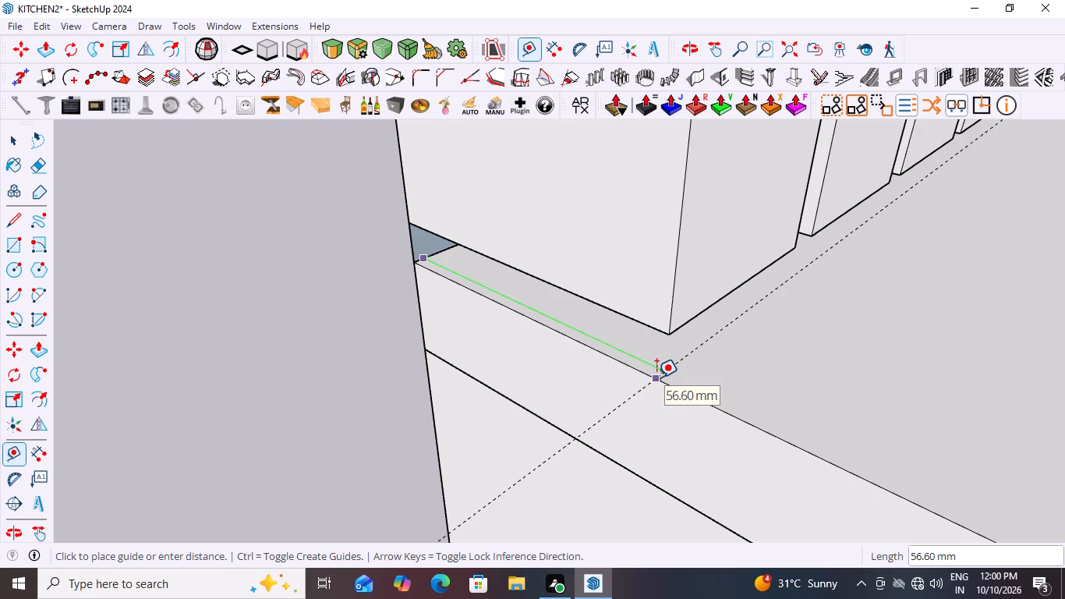
pyautogui.click(656, 377)
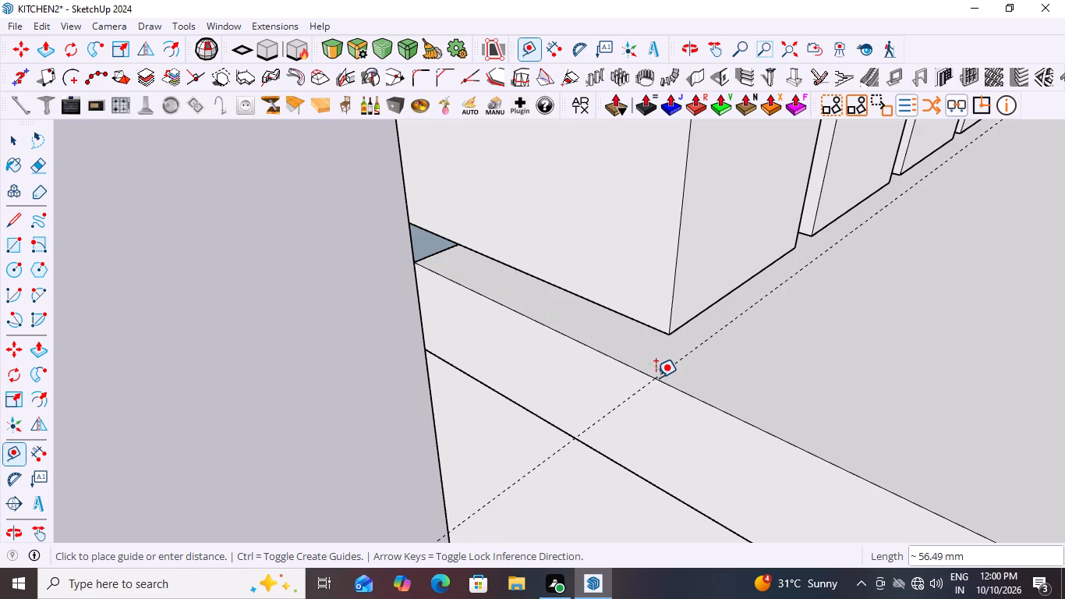
pyautogui.scroll(-15, 263, 368)
pyautogui.moveTo(544, 438); pyautogui.dragTo(482, 441, button='middle')
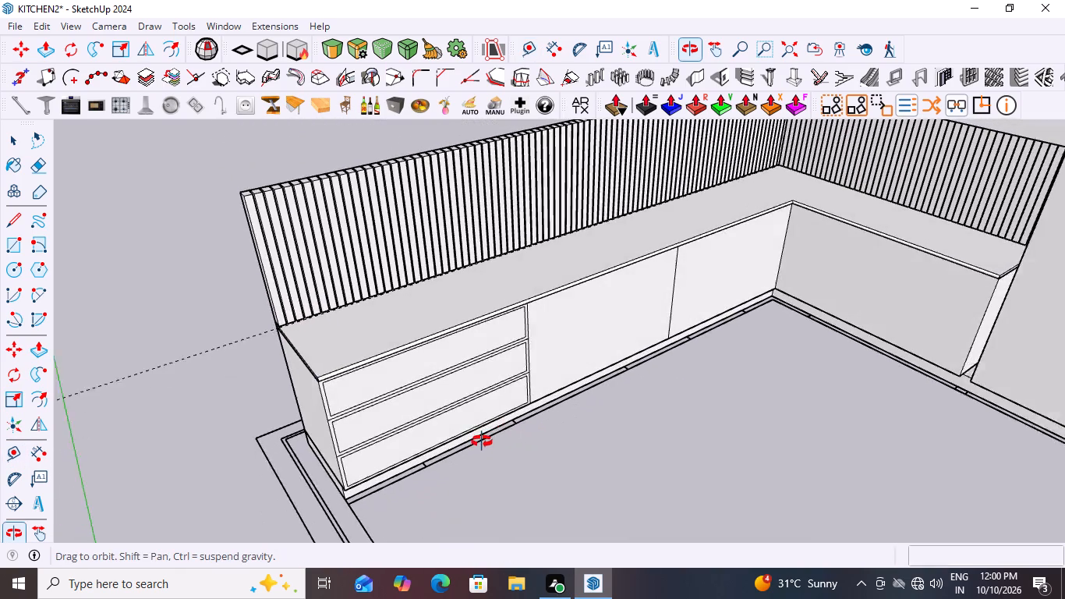
pyautogui.moveTo(482, 441); pyautogui.dragTo(485, 434, button='middle')
pyautogui.press('space')
# Open the base cabinet group, push the top drawer's inner face back about 524 mm to the guide line, and close the group.
pyautogui.scroll(-1, 516, 489)
pyautogui.scroll(1, 375, 459)
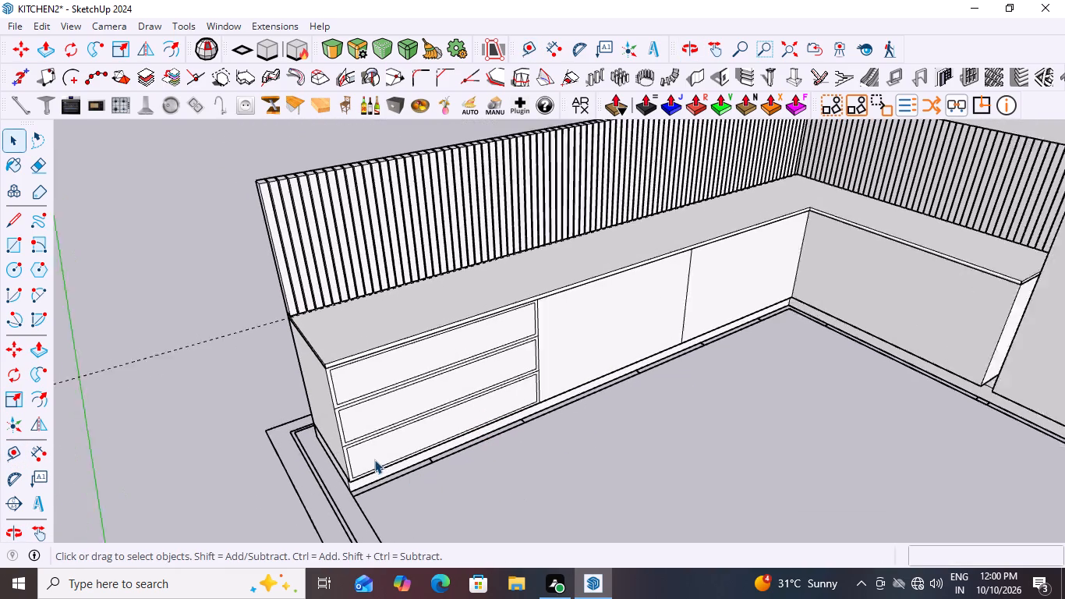
pyautogui.scroll(2, 374, 459)
pyautogui.click(377, 349)
pyautogui.doubleClick(380, 351)
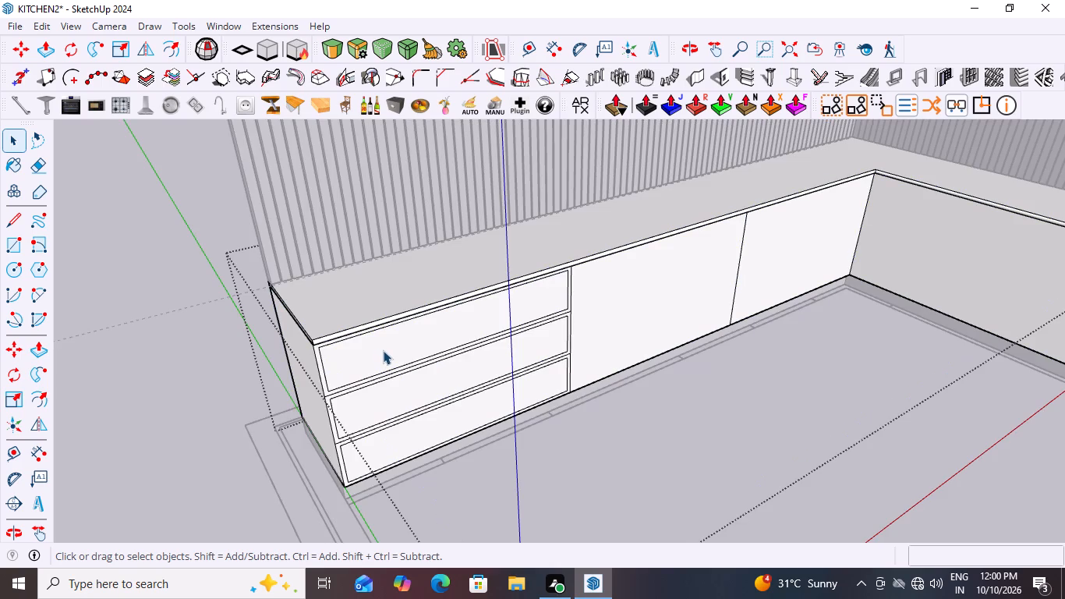
pyautogui.click(383, 350)
pyautogui.press('p')
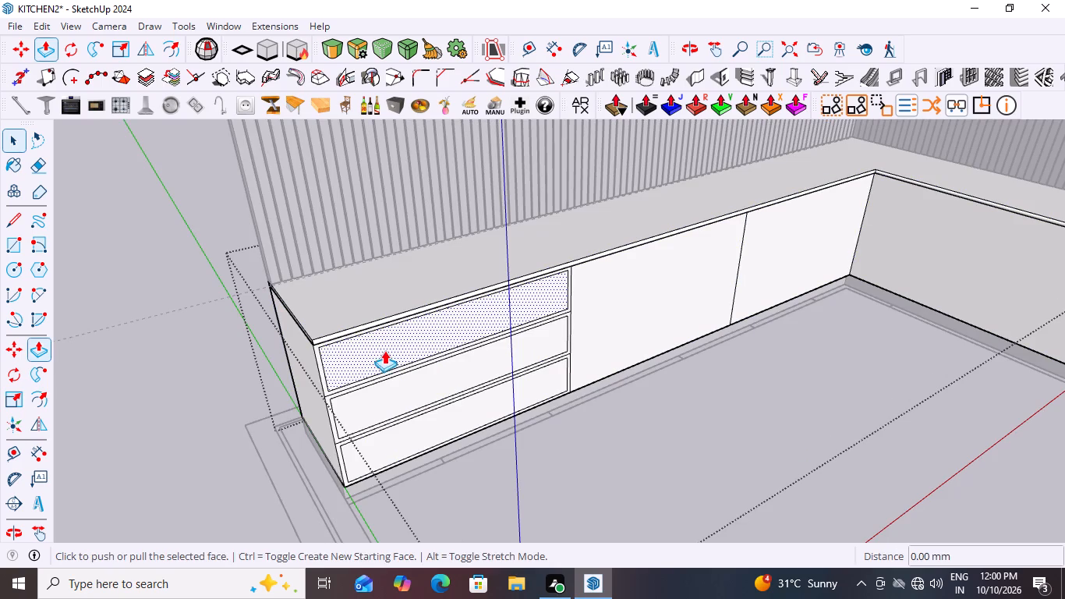
pyautogui.click(387, 349)
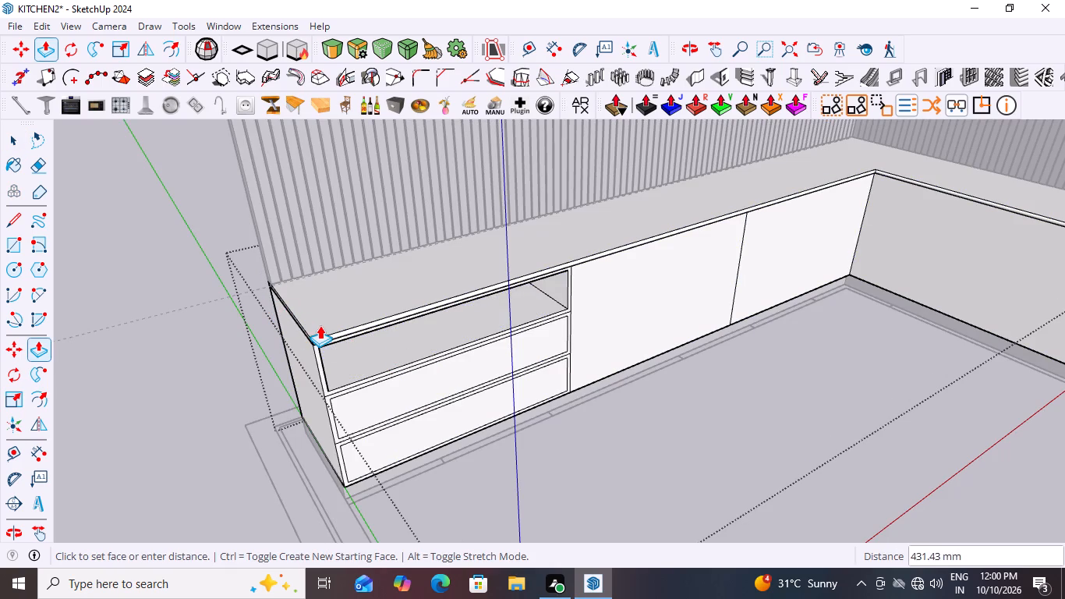
pyautogui.moveTo(272, 344); pyautogui.dragTo(501, 411, button='middle')
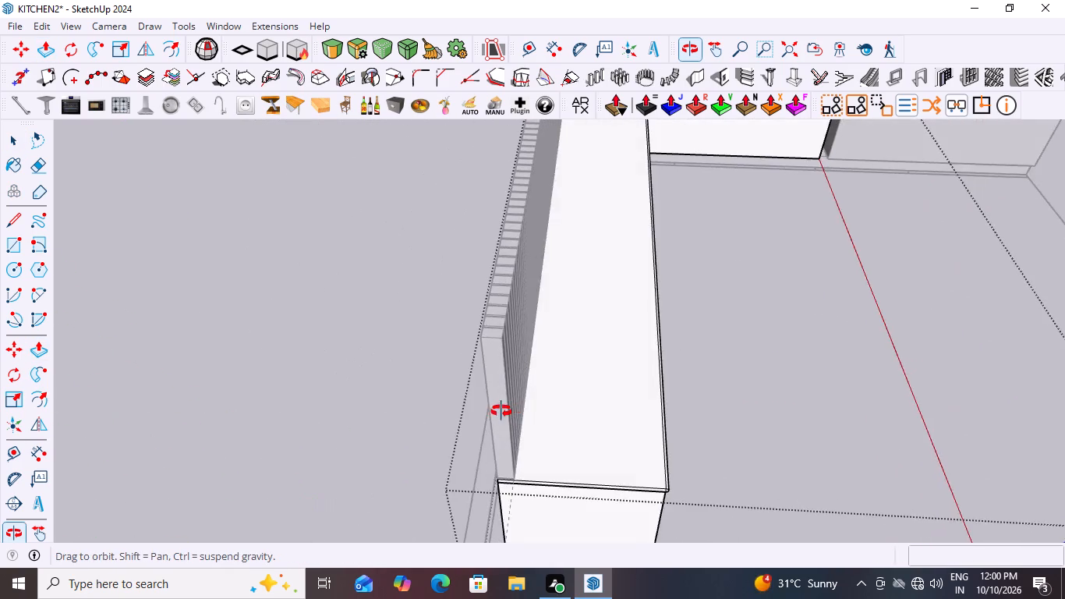
pyautogui.moveTo(501, 411); pyautogui.dragTo(423, 347, button='middle')
pyautogui.scroll(12, 377, 363)
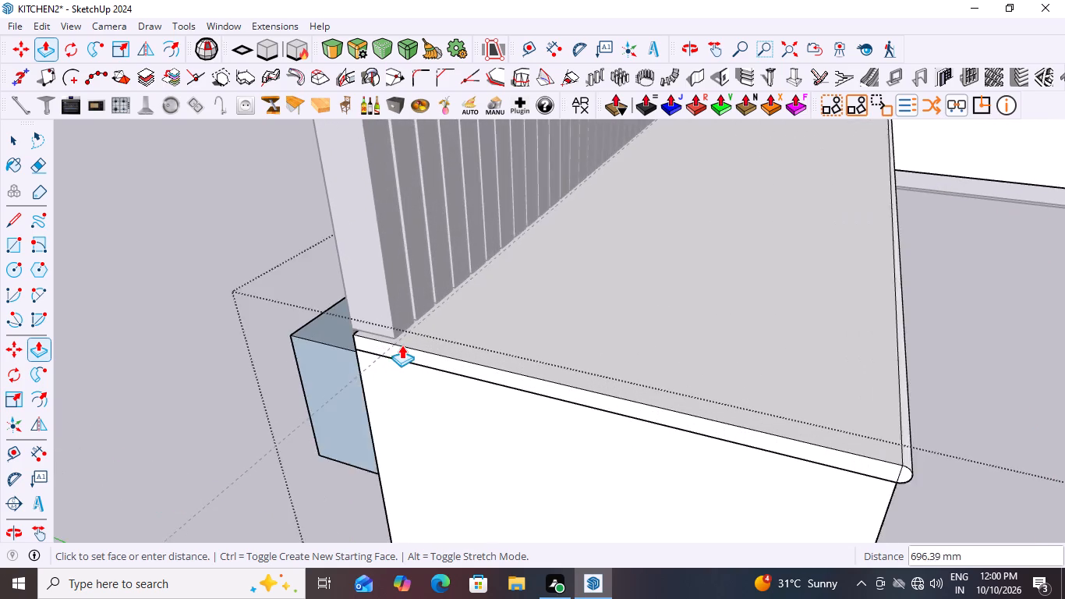
pyautogui.scroll(6, 402, 345)
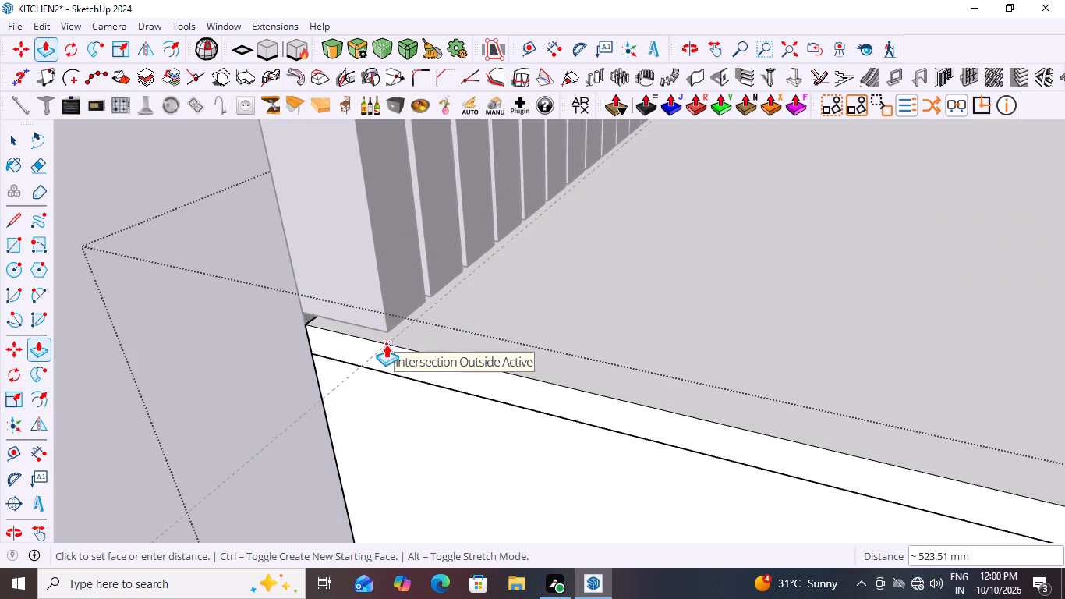
pyautogui.click(386, 344)
pyautogui.scroll(-15, 175, 331)
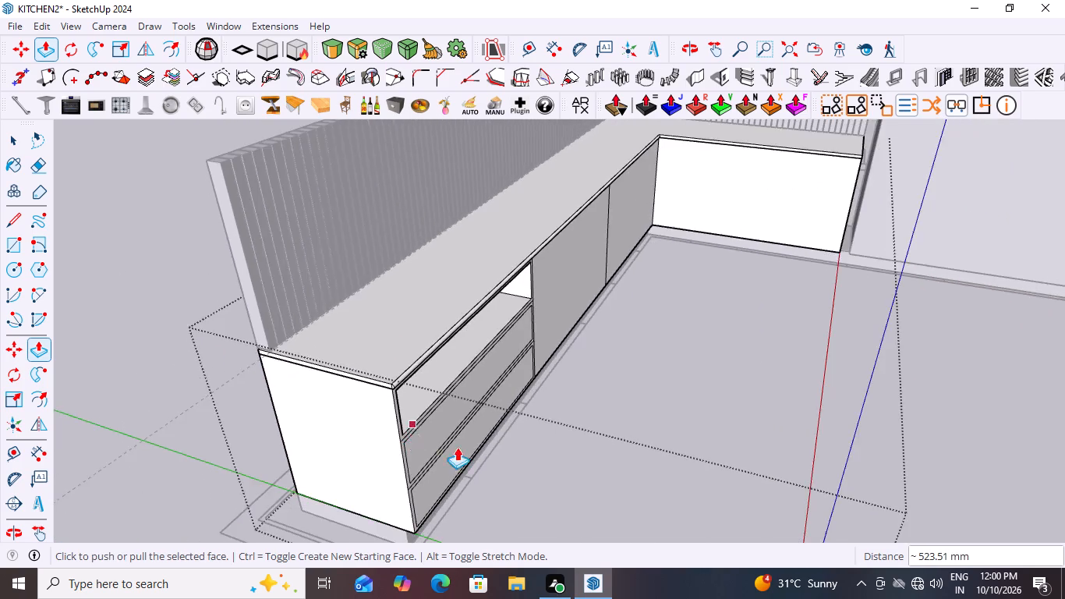
pyautogui.scroll(-1, 457, 447)
pyautogui.moveTo(643, 447); pyautogui.dragTo(526, 378, button='middle')
pyautogui.press('space')
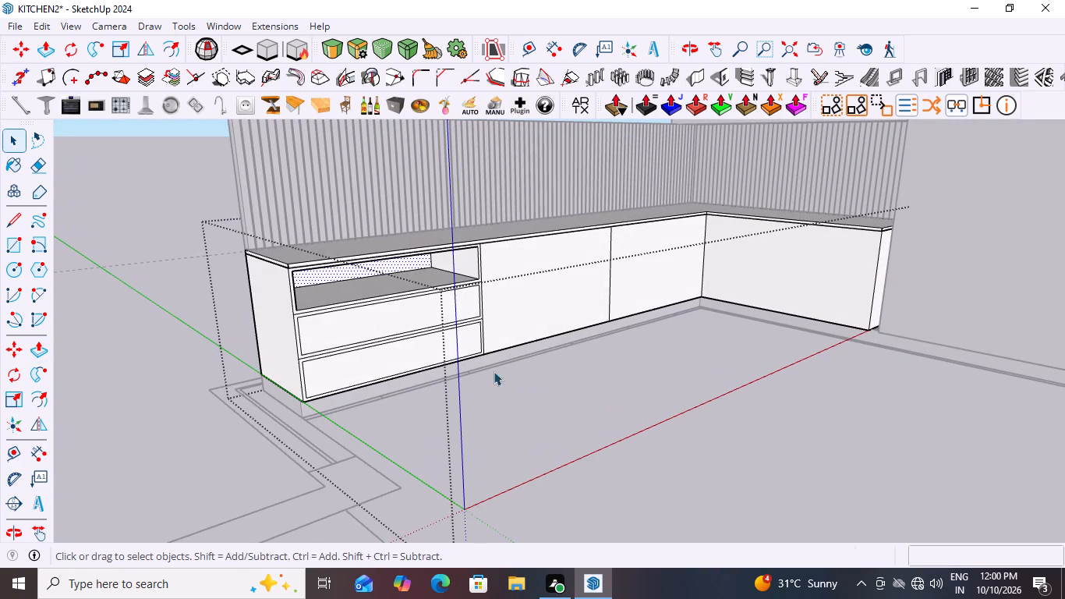
pyautogui.click(504, 413)
pyautogui.scroll(2, 404, 418)
pyautogui.doubleClick(128, 267)
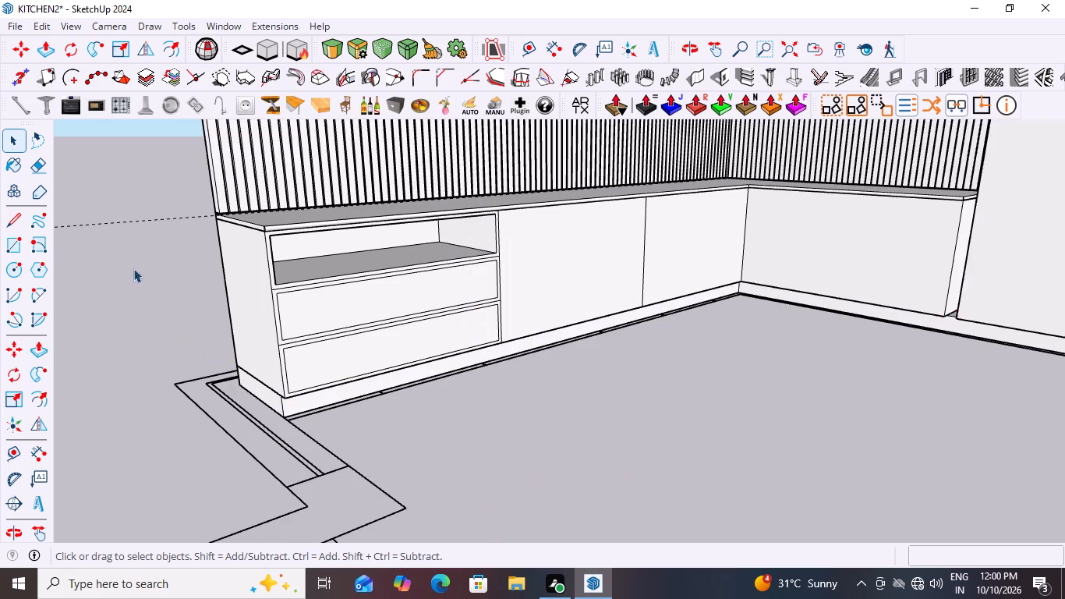
# Reopen the base cabinet group and push the middle drawer's inner face back about 524 mm to the guide line.
pyautogui.moveTo(470, 360); pyautogui.dragTo(447, 322, button='middle')
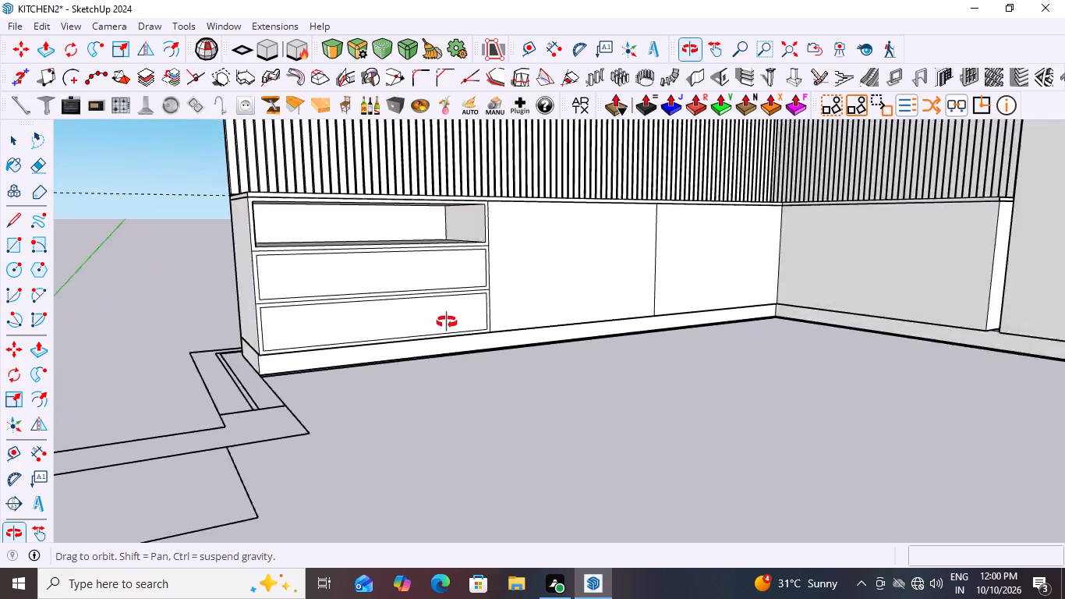
pyautogui.moveTo(447, 322); pyautogui.dragTo(504, 374, button='middle')
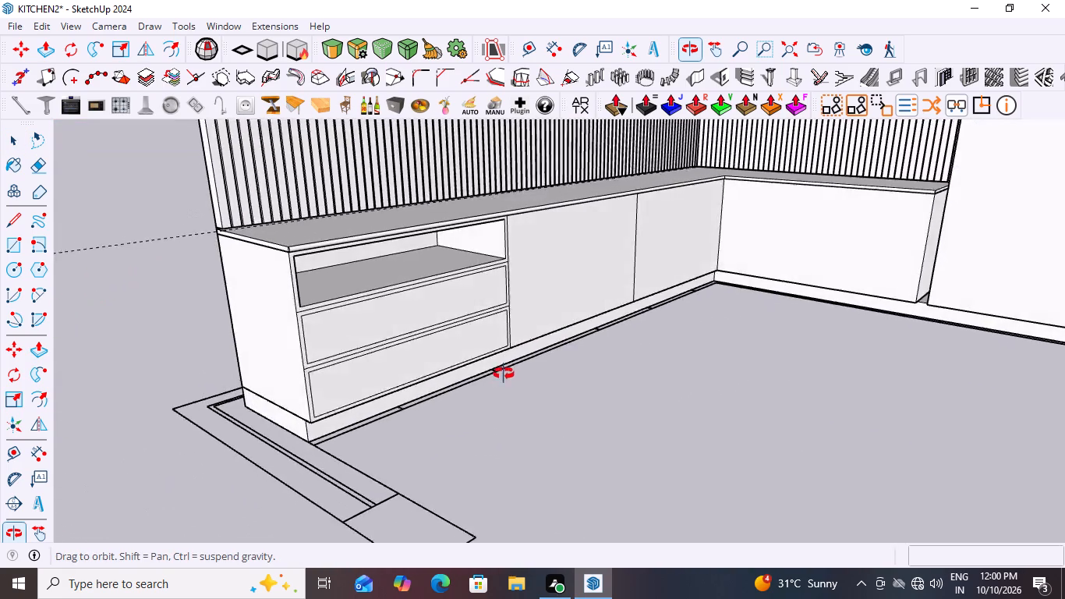
pyautogui.moveTo(504, 374); pyautogui.dragTo(505, 361, button='middle')
pyautogui.scroll(2, 339, 317)
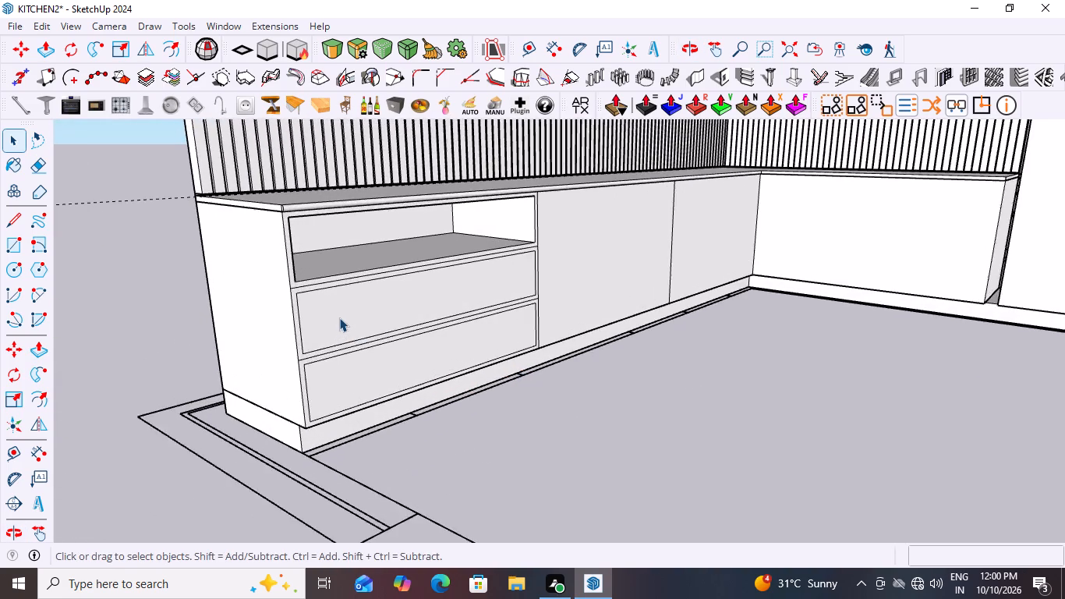
pyautogui.scroll(2, 339, 317)
pyautogui.click(361, 312)
pyautogui.doubleClick(368, 310)
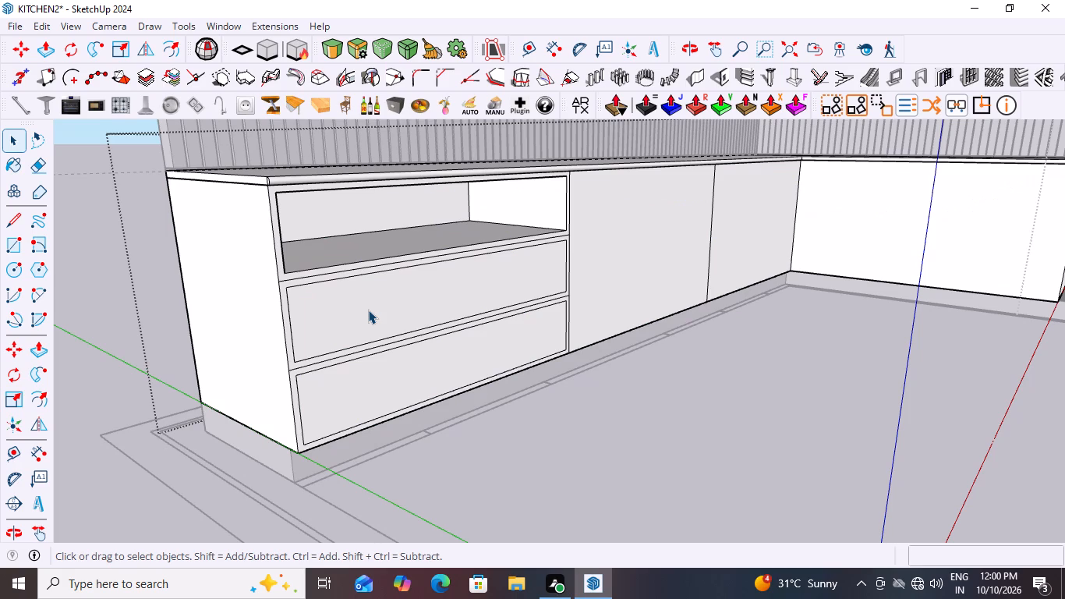
pyautogui.click(368, 310)
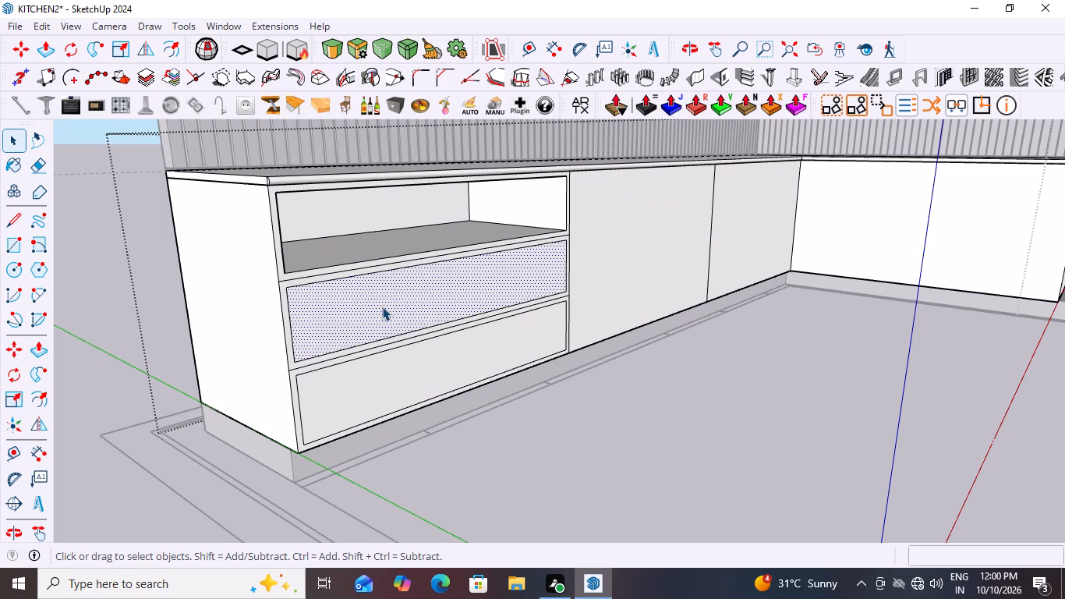
pyautogui.press('p')
pyautogui.click(388, 296)
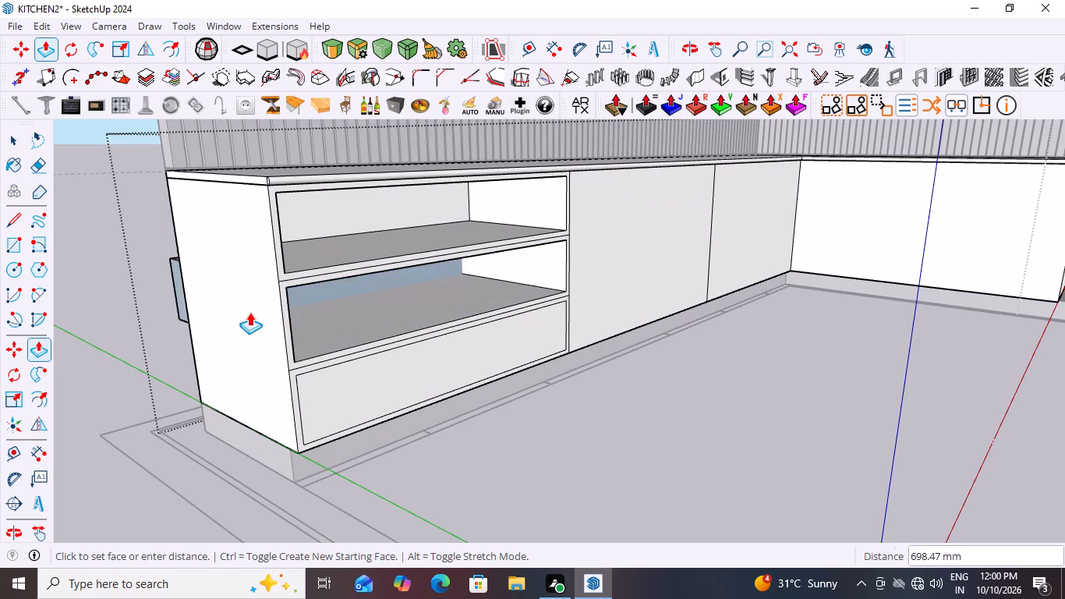
pyautogui.moveTo(251, 312); pyautogui.dragTo(443, 408, button='middle')
pyautogui.scroll(-4, 444, 409)
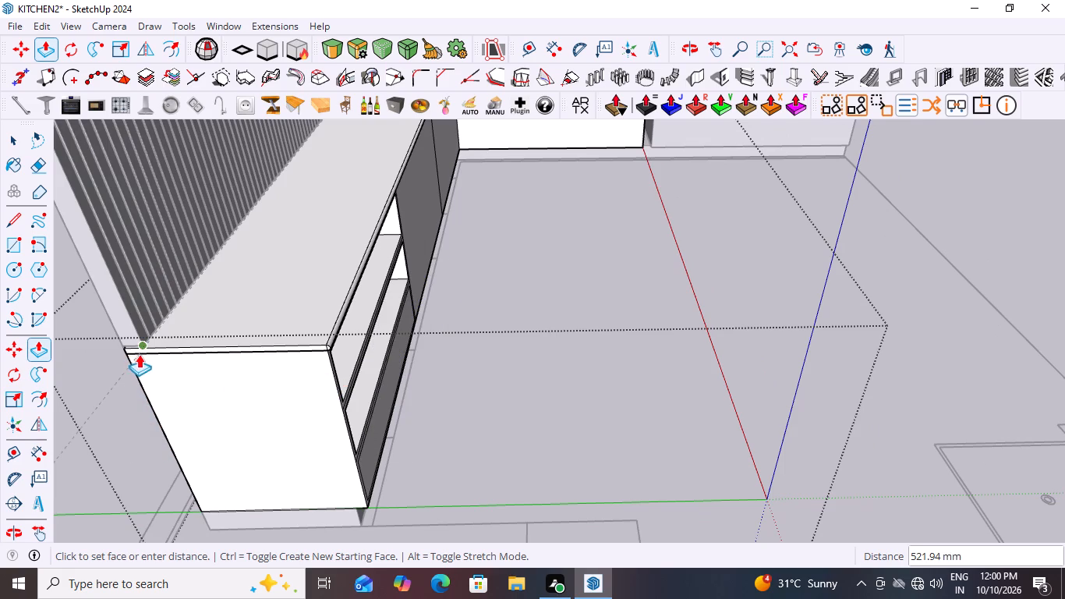
pyautogui.scroll(14, 147, 348)
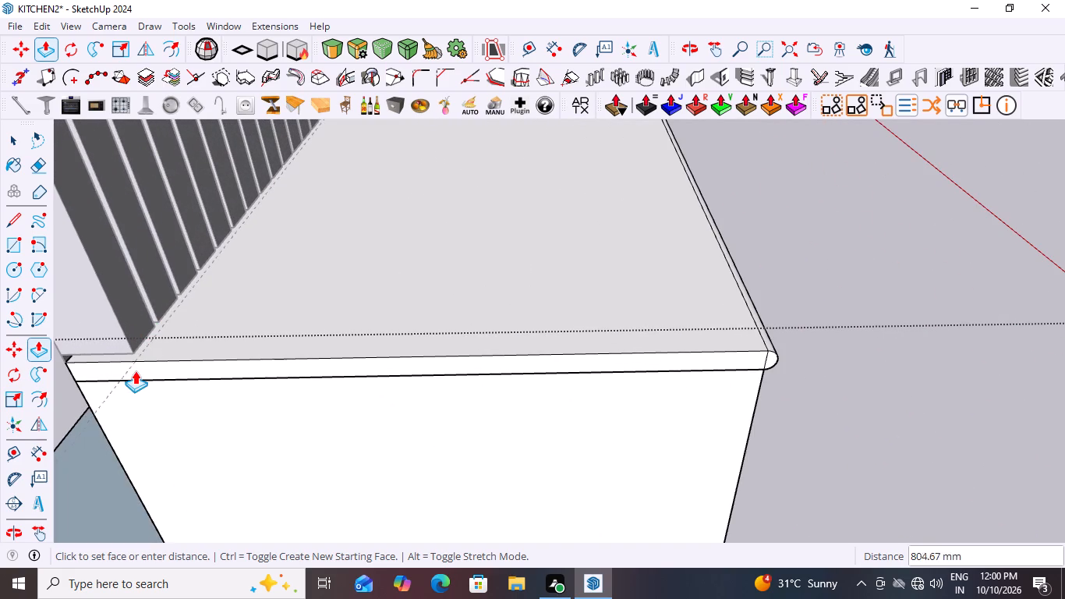
pyautogui.click(136, 366)
pyautogui.scroll(1, 358, 347)
pyautogui.scroll(-4, 405, 334)
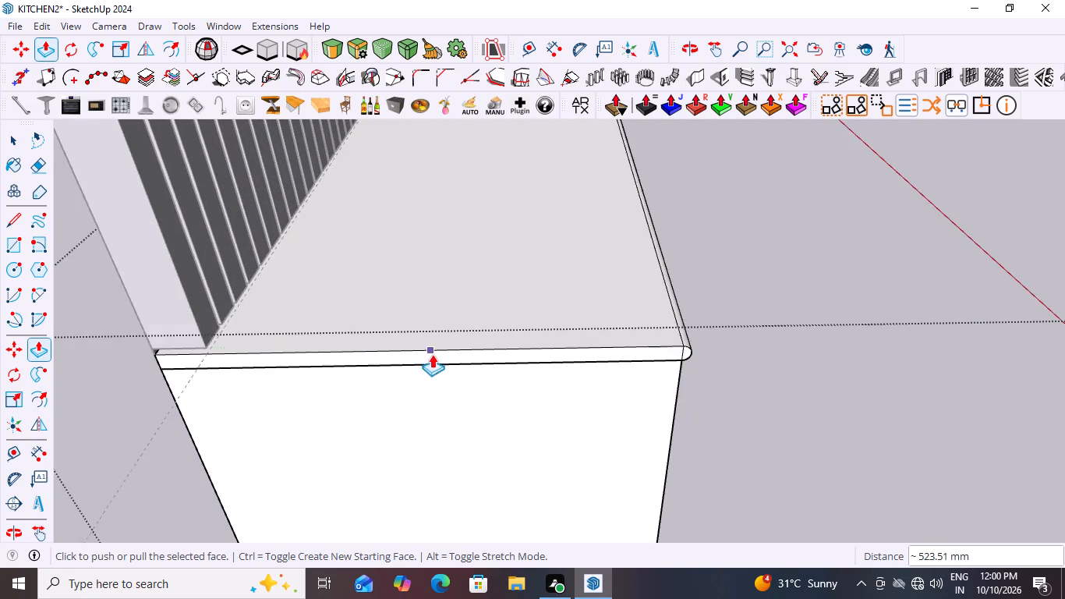
pyautogui.scroll(-6, 432, 354)
pyautogui.moveTo(737, 451); pyautogui.dragTo(391, 345, button='middle')
pyautogui.scroll(-5, 391, 345)
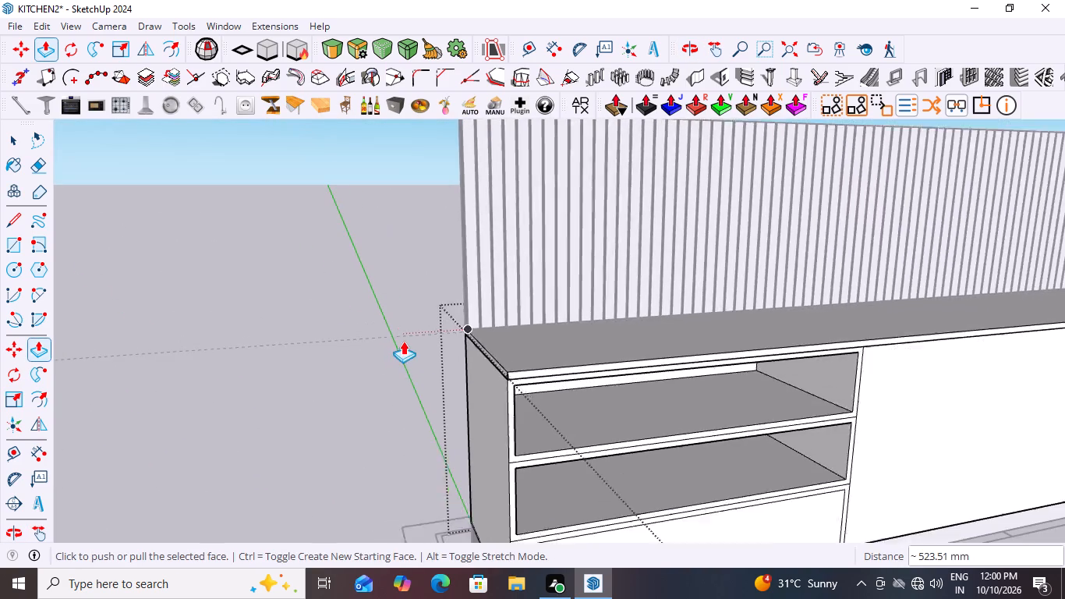
pyautogui.scroll(-9, 403, 341)
pyautogui.moveTo(666, 462); pyautogui.dragTo(699, 494, button='middle')
pyautogui.press('space')
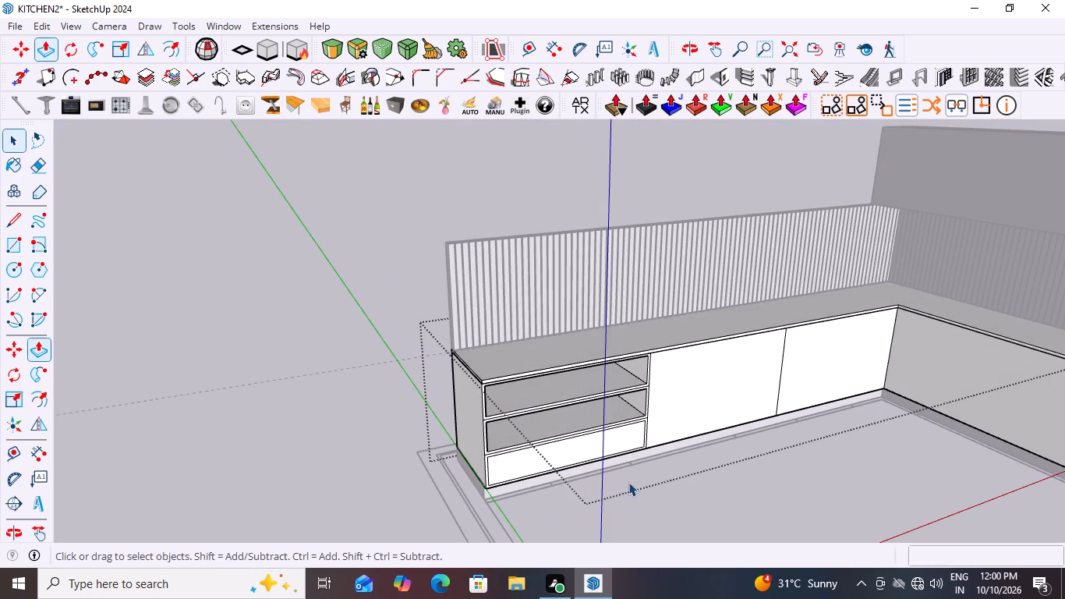
pyautogui.click(628, 480)
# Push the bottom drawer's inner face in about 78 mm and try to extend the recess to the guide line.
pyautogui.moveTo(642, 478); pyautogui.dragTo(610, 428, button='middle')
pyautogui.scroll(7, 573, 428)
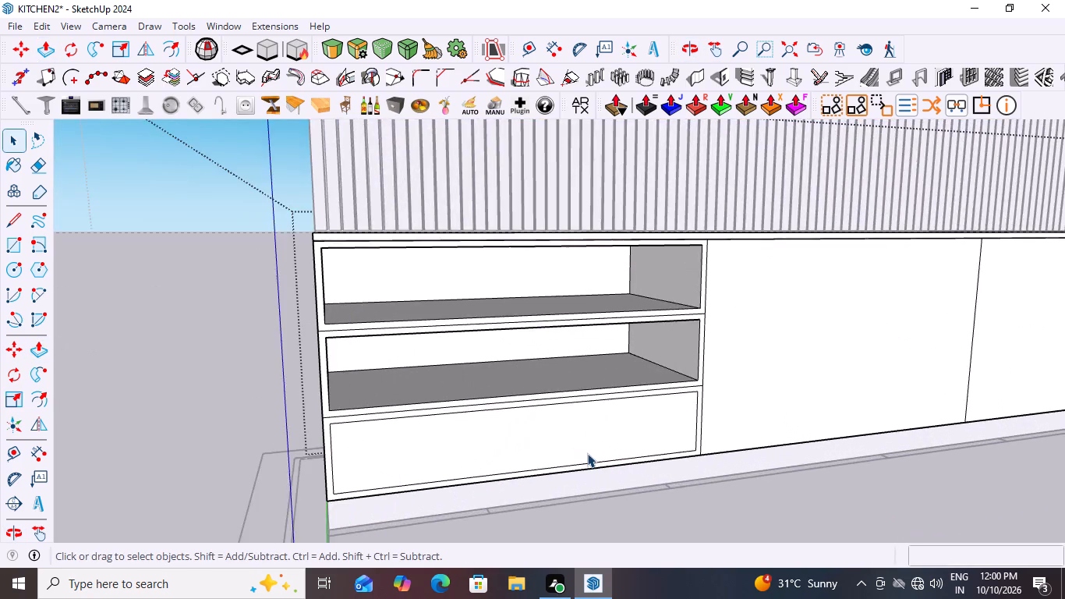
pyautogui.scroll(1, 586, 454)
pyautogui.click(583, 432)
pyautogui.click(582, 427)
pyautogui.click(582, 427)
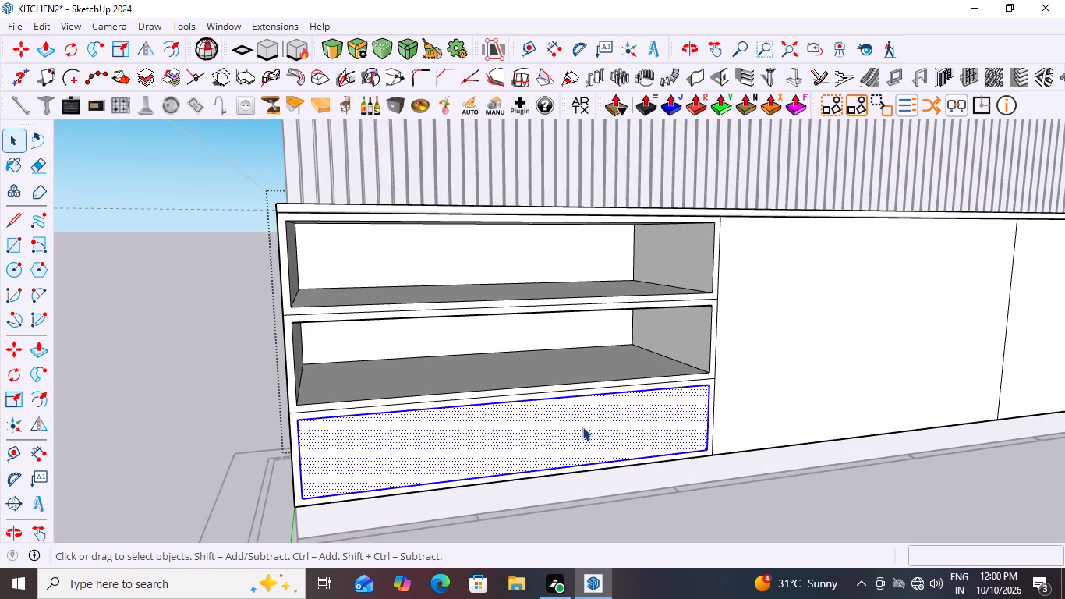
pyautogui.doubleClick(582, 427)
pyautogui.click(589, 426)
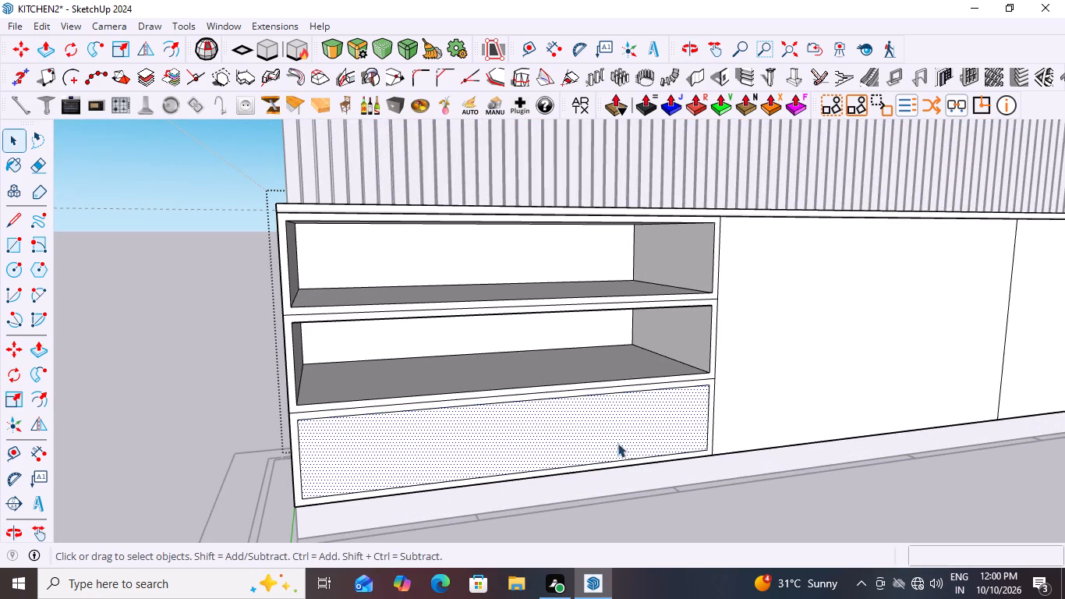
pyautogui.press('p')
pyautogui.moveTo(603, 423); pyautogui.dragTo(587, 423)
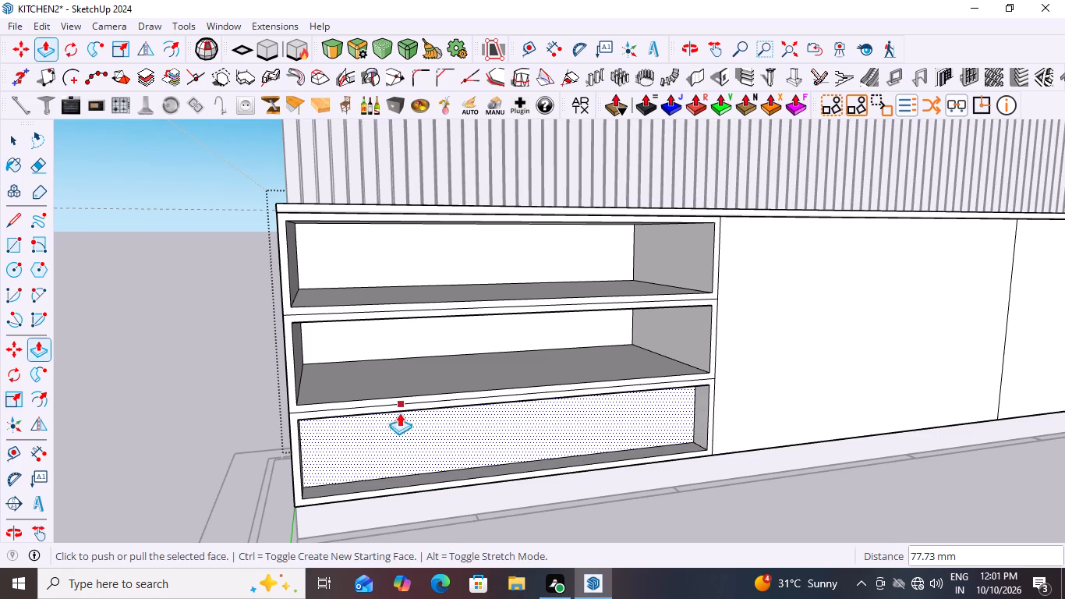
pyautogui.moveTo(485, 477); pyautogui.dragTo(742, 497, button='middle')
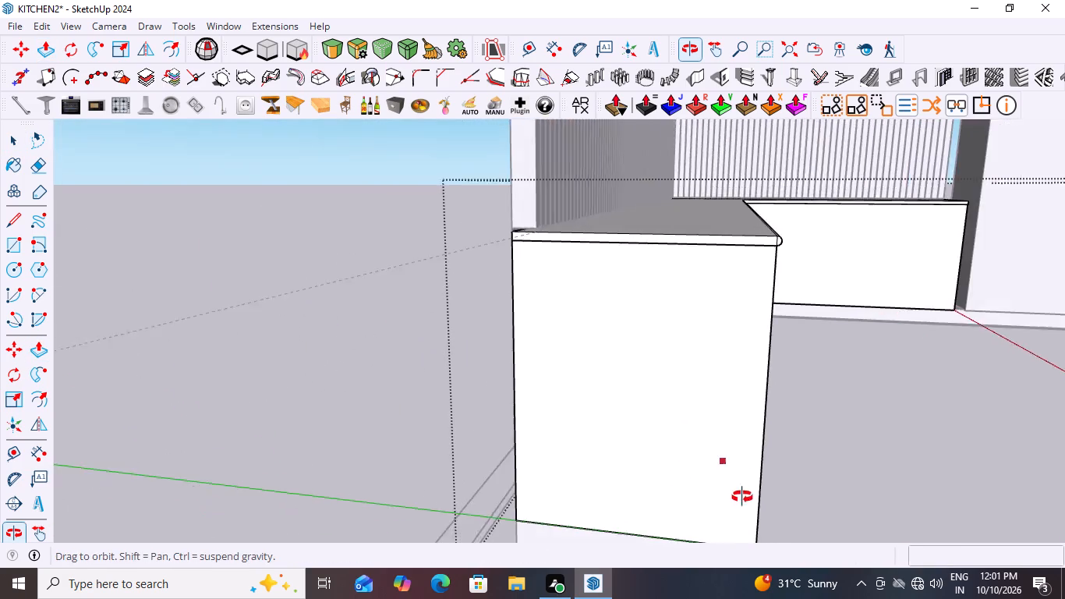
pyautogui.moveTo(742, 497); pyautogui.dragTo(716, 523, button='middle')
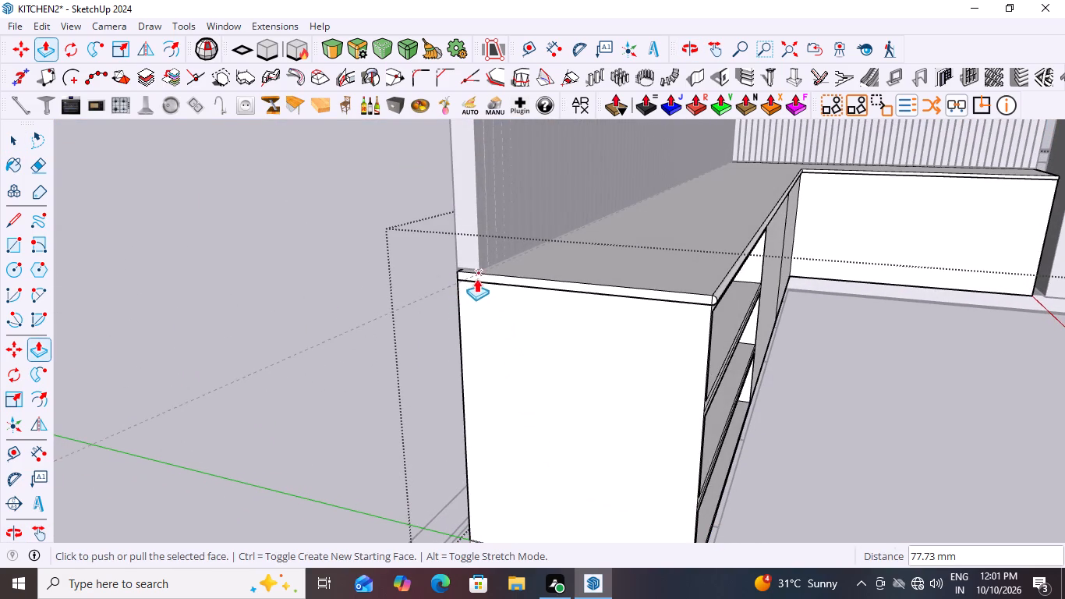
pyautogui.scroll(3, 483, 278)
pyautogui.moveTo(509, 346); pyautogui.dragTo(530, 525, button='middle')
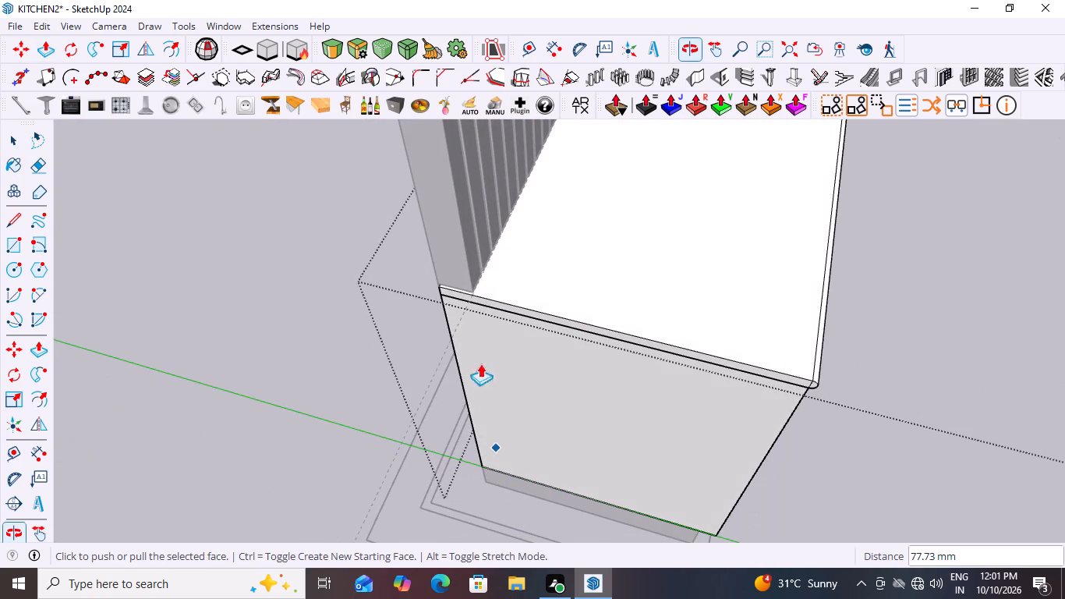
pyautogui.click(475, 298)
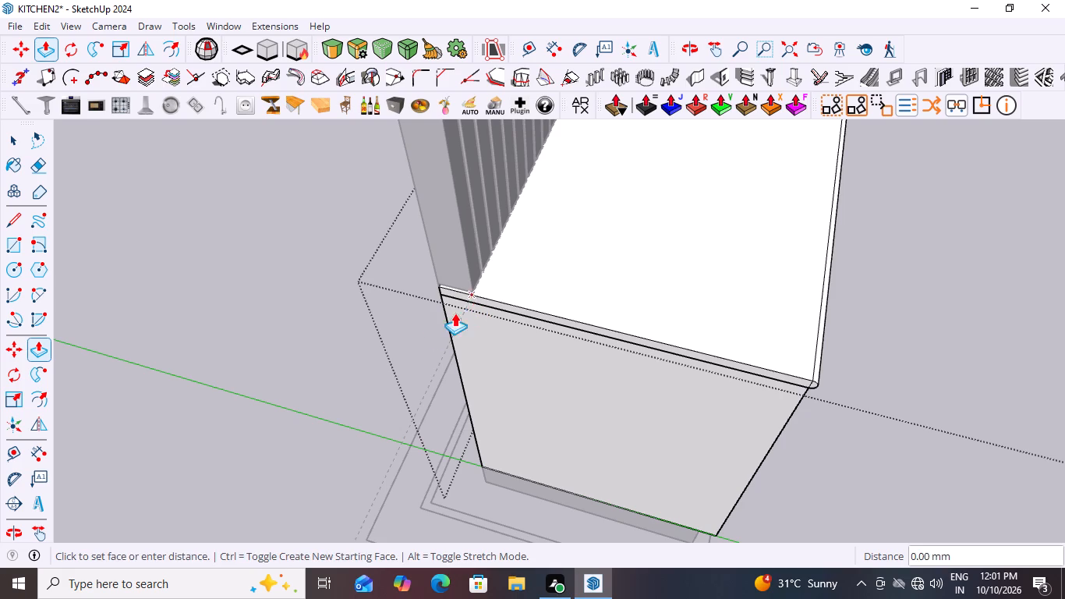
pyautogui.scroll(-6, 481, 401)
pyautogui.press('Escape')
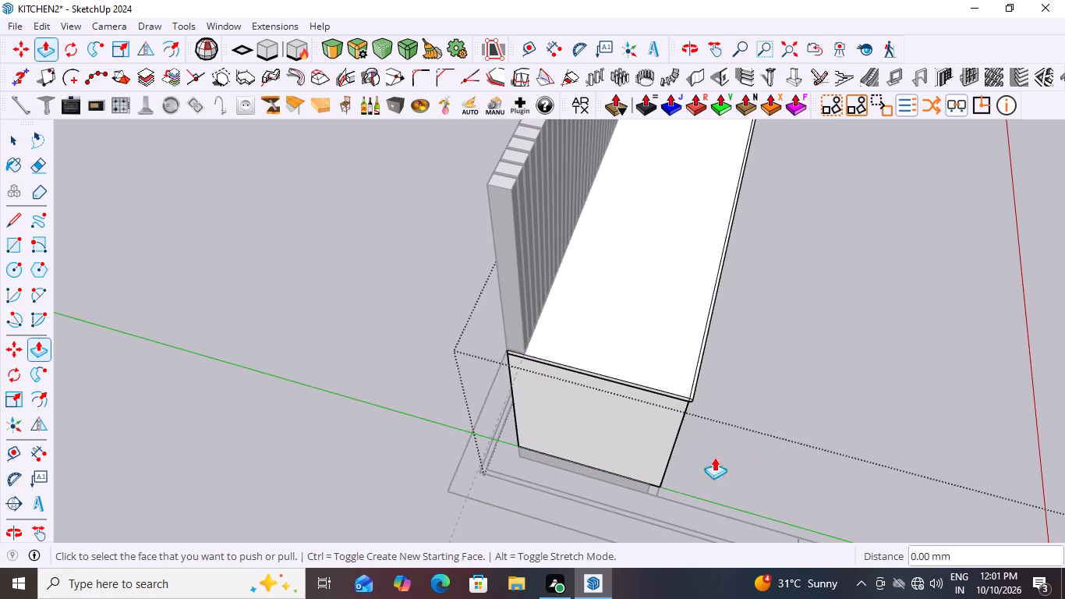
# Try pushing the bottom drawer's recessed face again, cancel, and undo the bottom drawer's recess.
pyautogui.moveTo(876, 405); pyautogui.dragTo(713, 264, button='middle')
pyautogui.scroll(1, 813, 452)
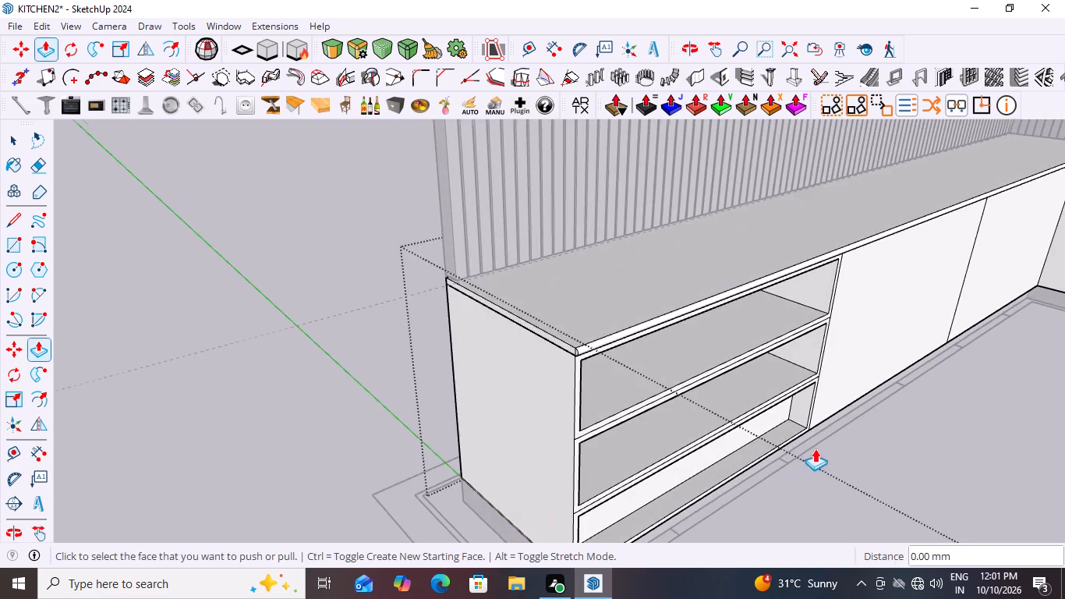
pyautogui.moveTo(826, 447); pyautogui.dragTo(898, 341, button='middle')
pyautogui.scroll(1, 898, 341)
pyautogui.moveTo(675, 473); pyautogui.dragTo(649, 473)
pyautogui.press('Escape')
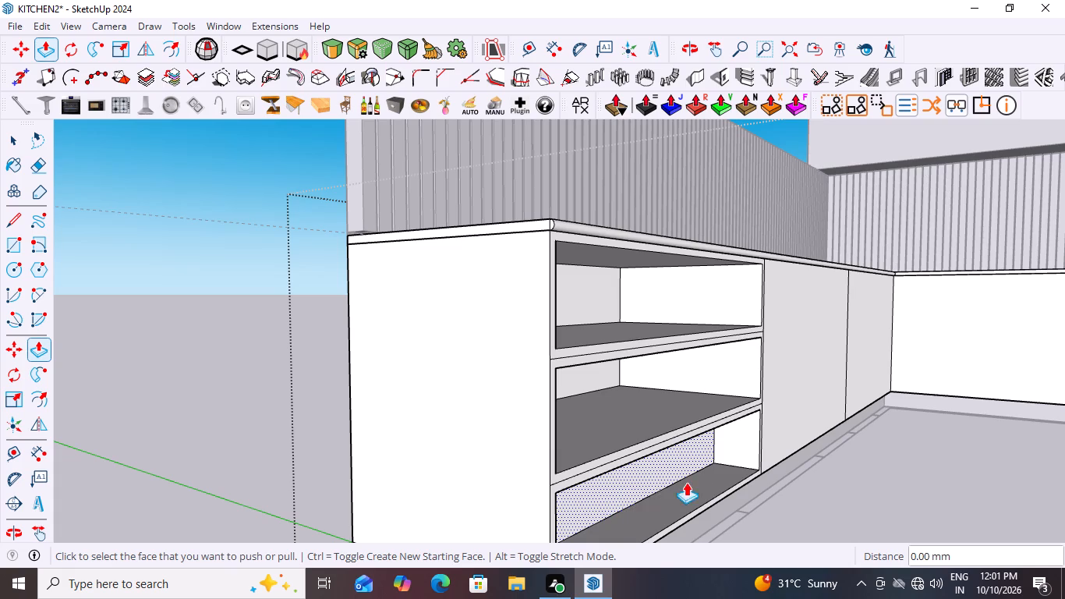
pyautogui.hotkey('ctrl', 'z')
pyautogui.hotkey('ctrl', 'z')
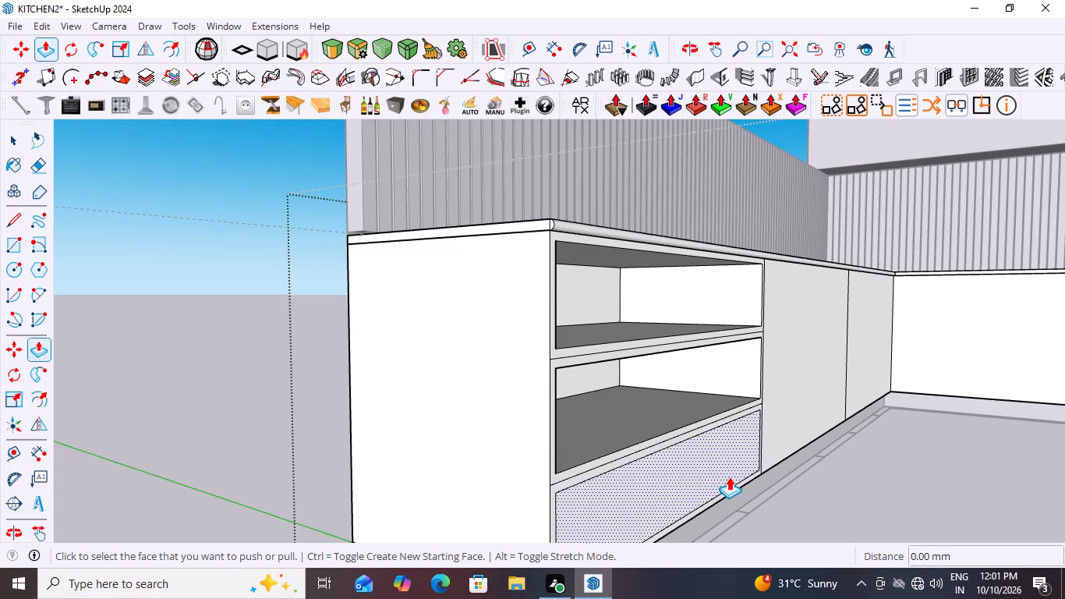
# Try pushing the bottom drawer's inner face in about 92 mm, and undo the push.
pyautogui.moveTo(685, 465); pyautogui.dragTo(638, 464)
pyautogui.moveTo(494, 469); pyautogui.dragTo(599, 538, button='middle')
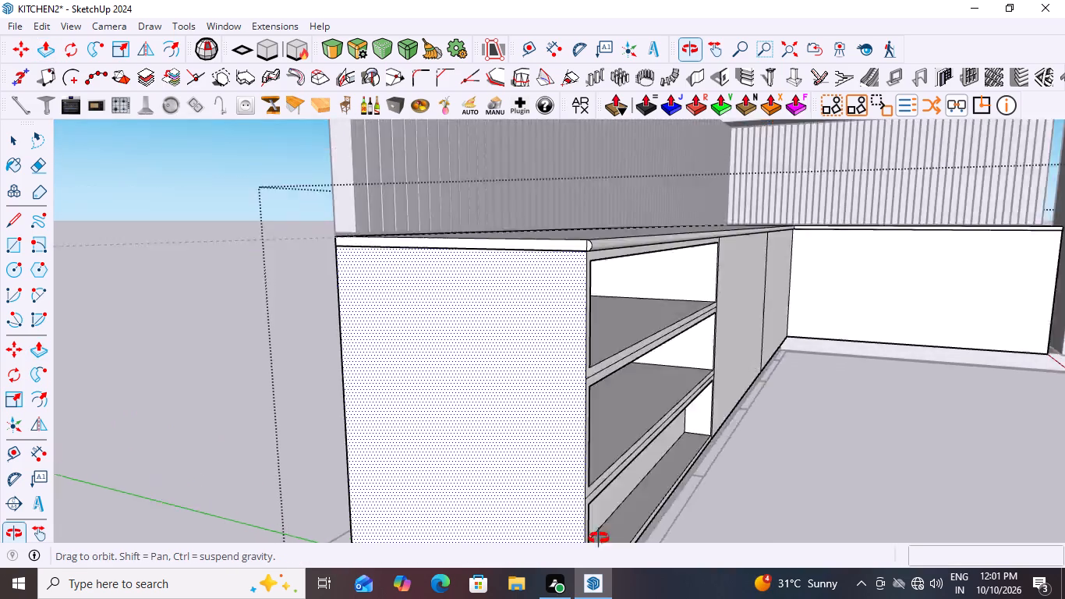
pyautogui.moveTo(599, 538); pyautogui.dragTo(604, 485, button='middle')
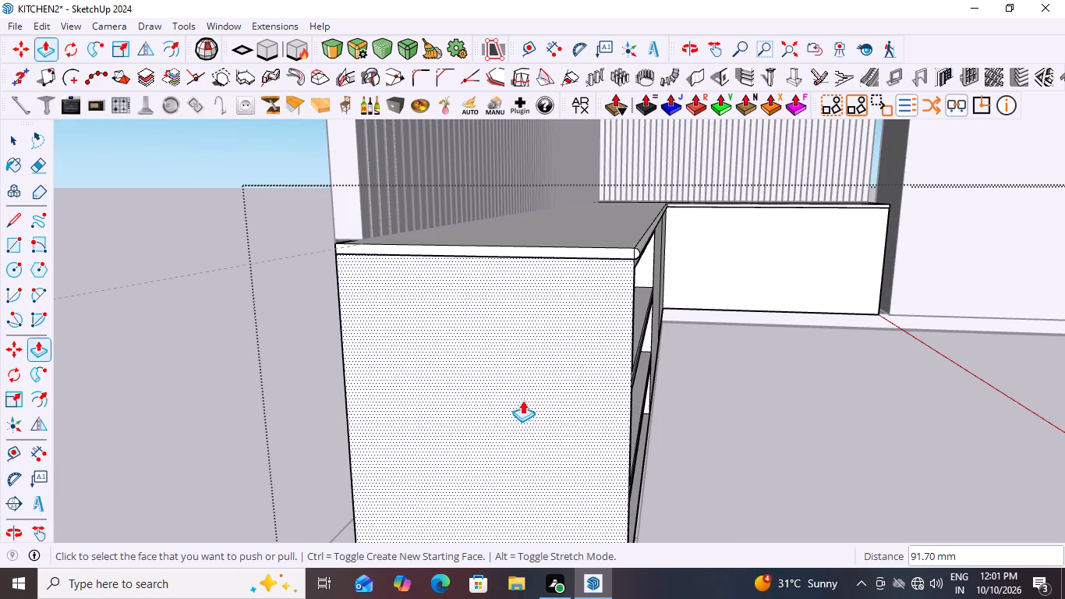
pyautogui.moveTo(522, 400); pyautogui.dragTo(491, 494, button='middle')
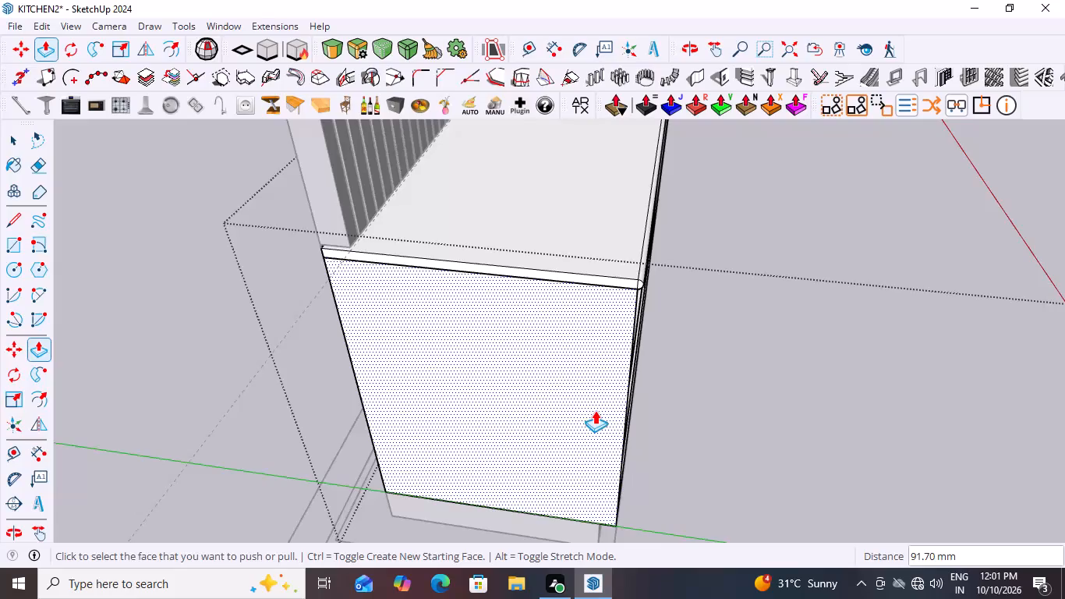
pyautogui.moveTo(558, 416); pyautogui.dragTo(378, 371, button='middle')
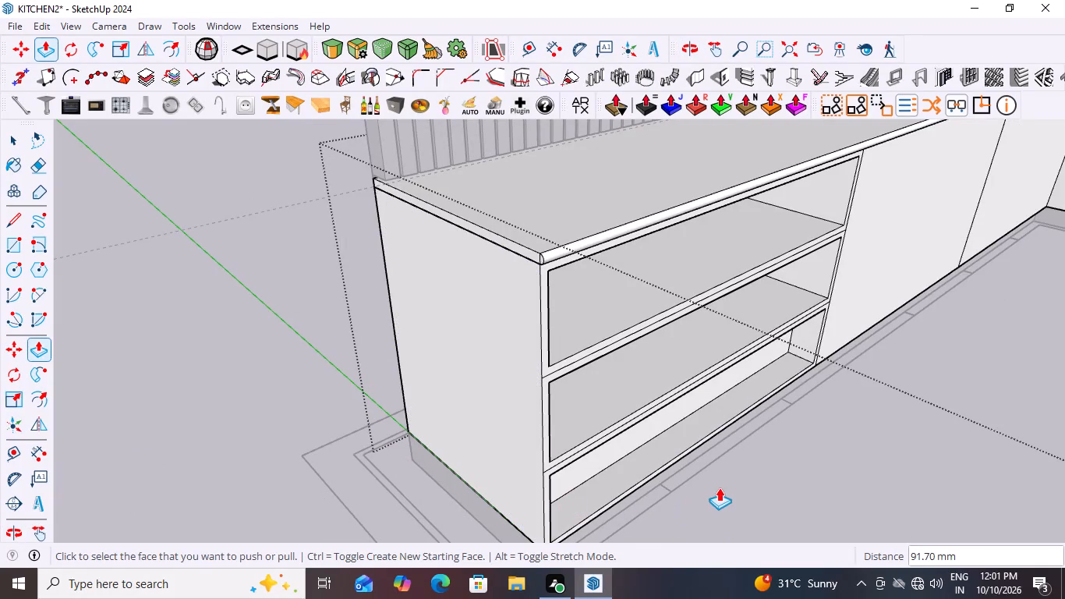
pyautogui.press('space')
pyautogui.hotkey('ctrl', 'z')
# Push the bottom drawer's inner face back about 524 mm to the guide line and close the base cabinet group.
pyautogui.scroll(-8, 738, 385)
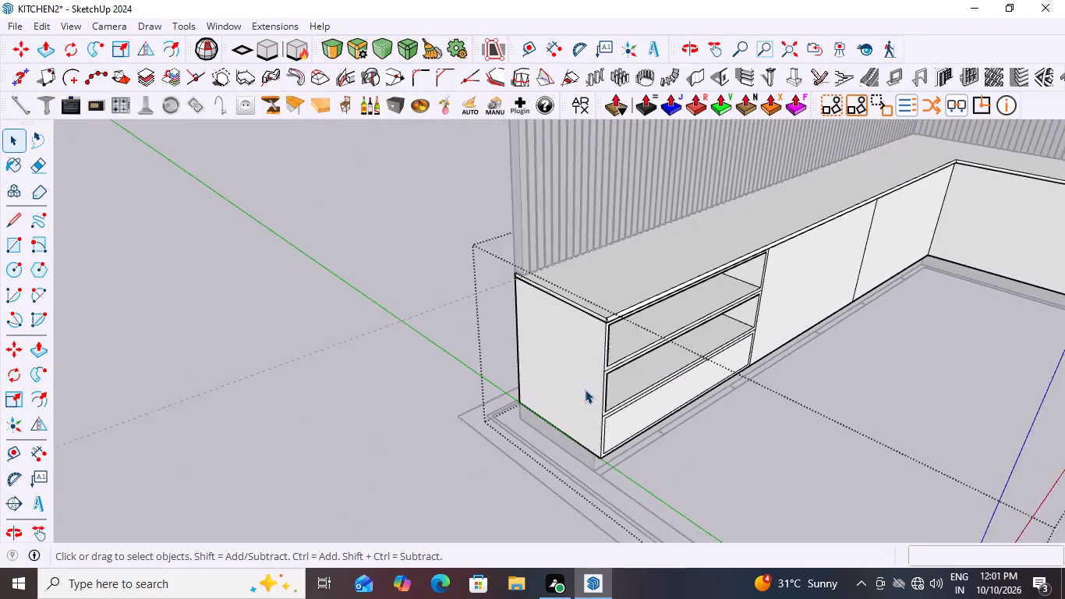
pyautogui.moveTo(915, 369); pyautogui.dragTo(758, 320, button='middle')
pyautogui.scroll(4, 606, 441)
pyautogui.scroll(2, 557, 402)
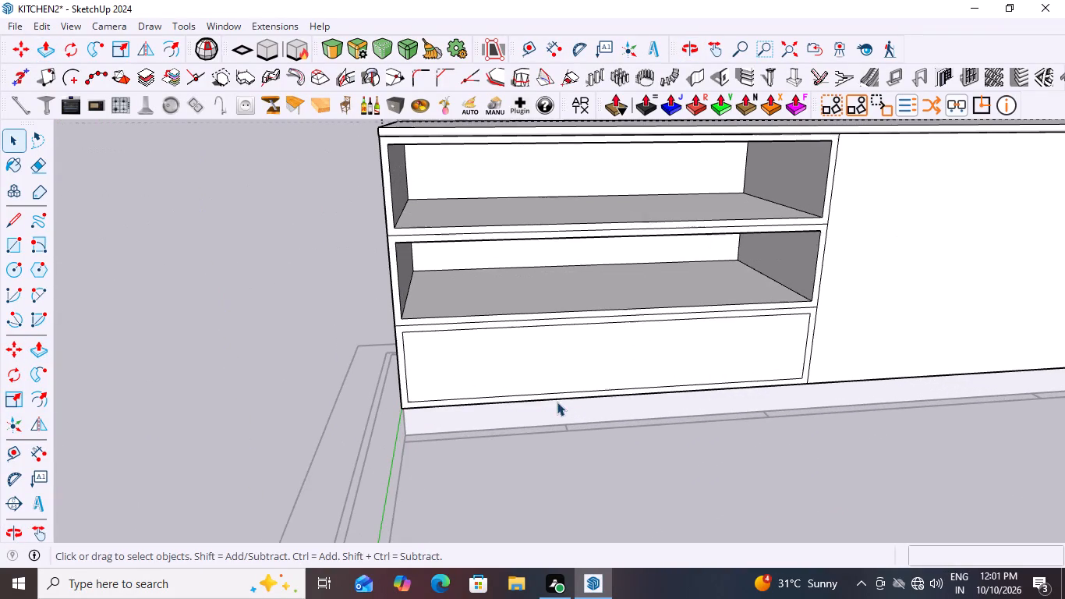
pyautogui.doubleClick(554, 368)
pyautogui.click(563, 360)
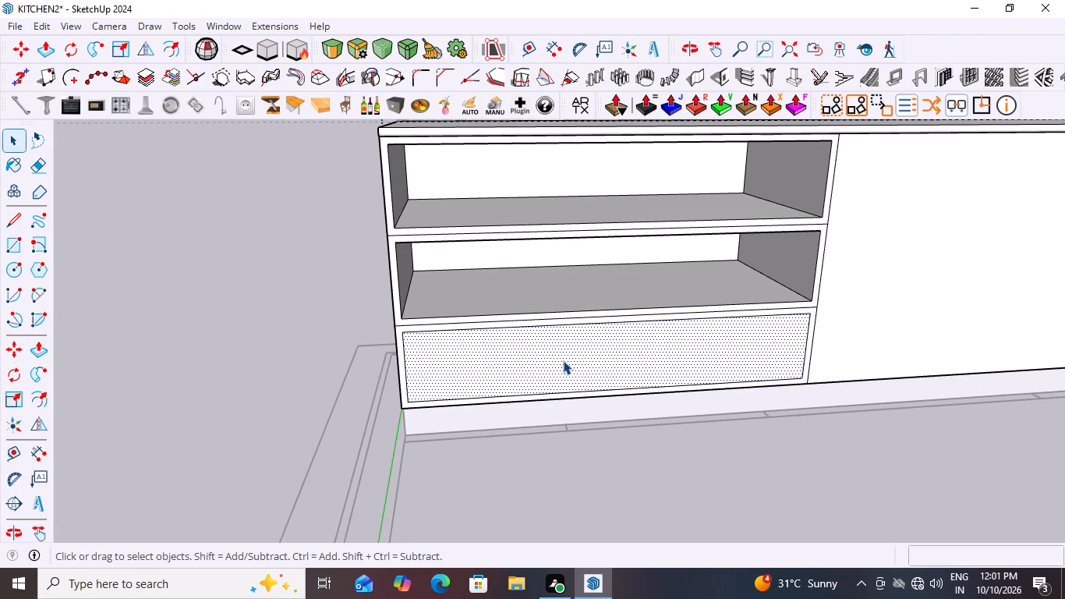
pyautogui.press('p')
pyautogui.click(584, 342)
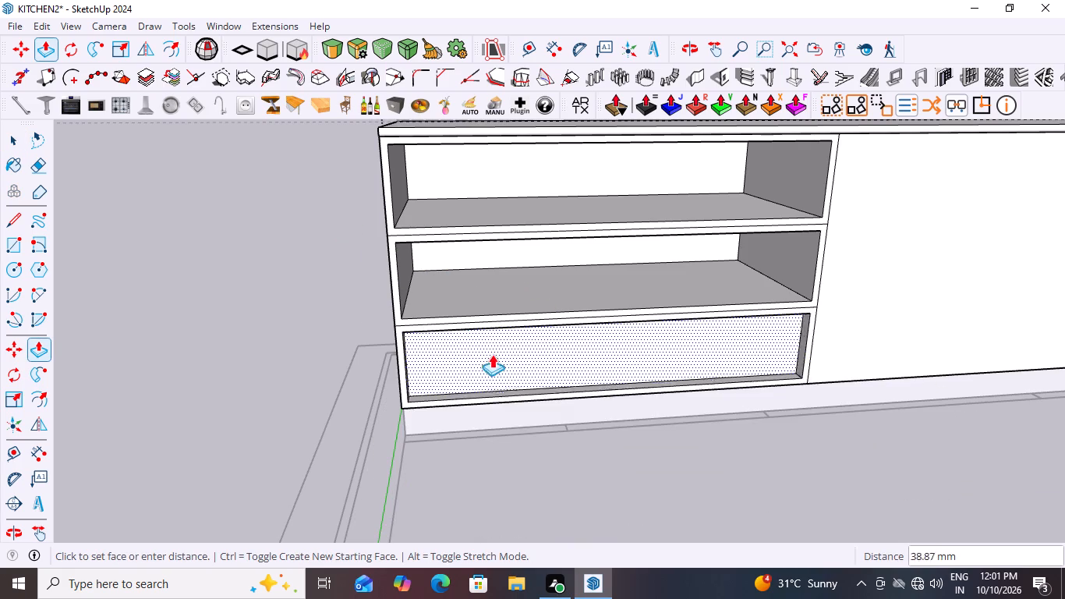
pyautogui.moveTo(566, 412); pyautogui.dragTo(933, 544, button='middle')
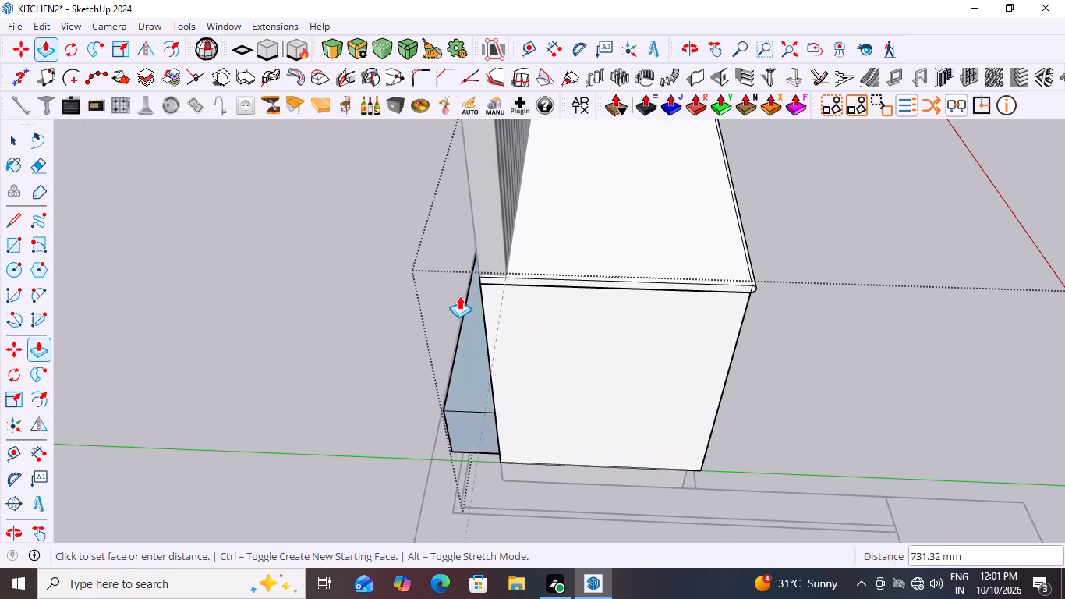
pyautogui.scroll(17, 503, 273)
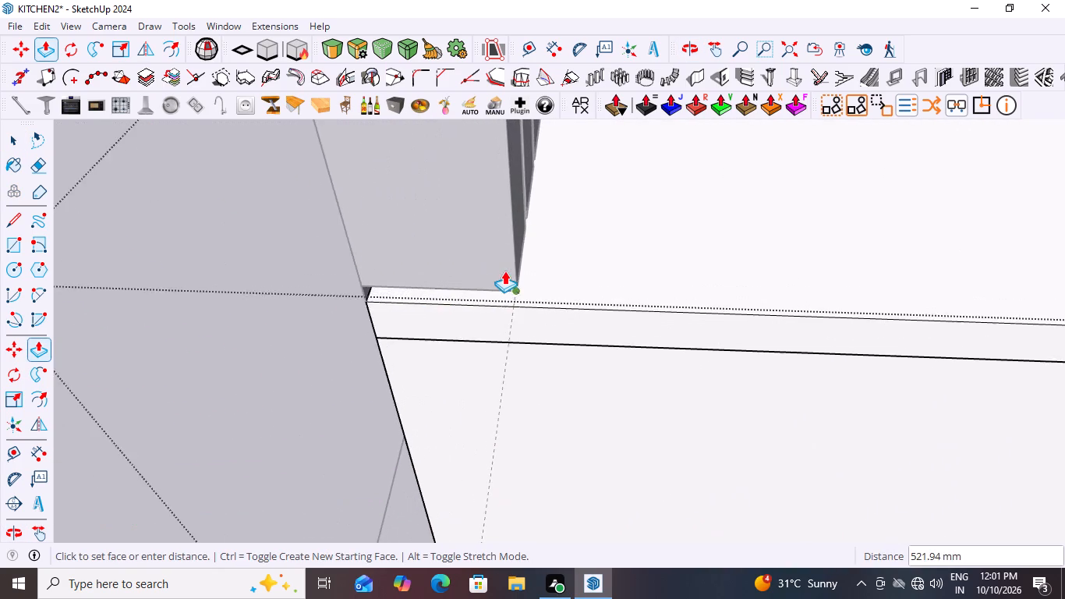
pyautogui.scroll(3, 504, 271)
pyautogui.click(517, 323)
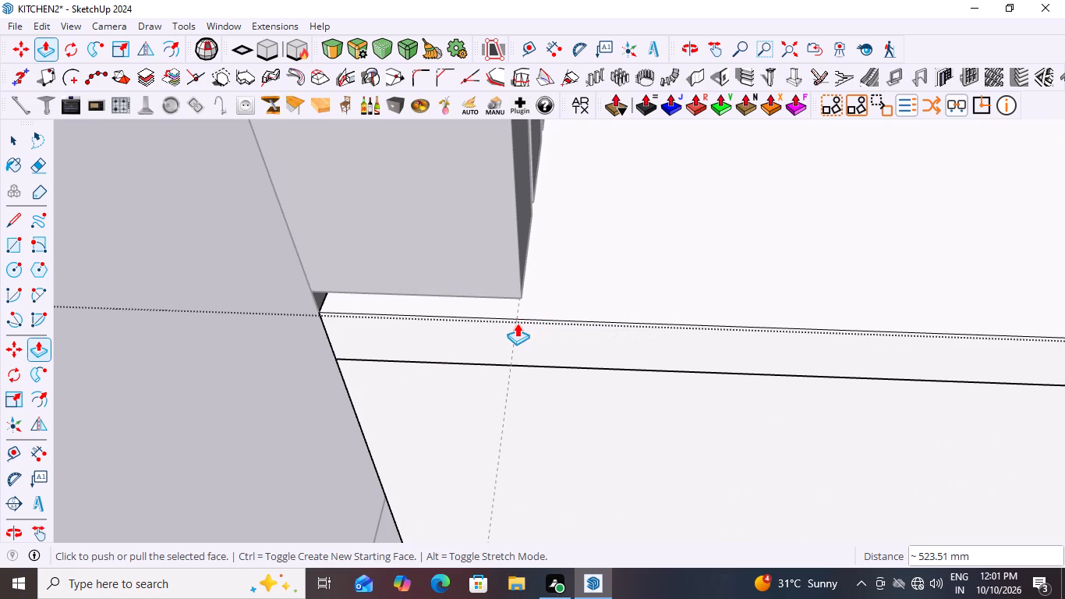
pyautogui.scroll(-19, 228, 293)
pyautogui.press('space')
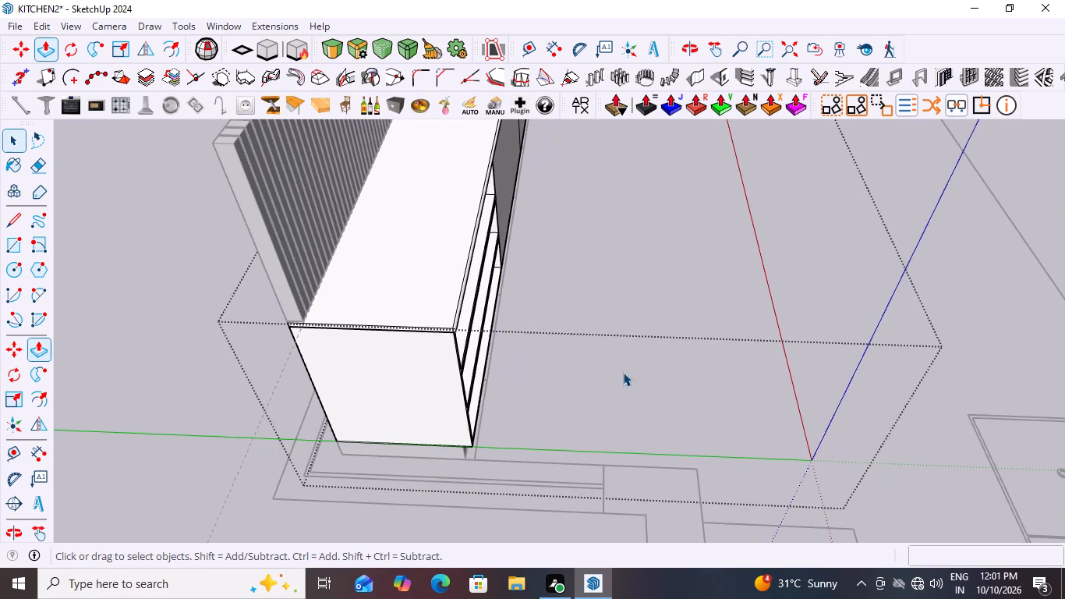
pyautogui.scroll(-20, 639, 290)
pyautogui.scroll(-3, 639, 290)
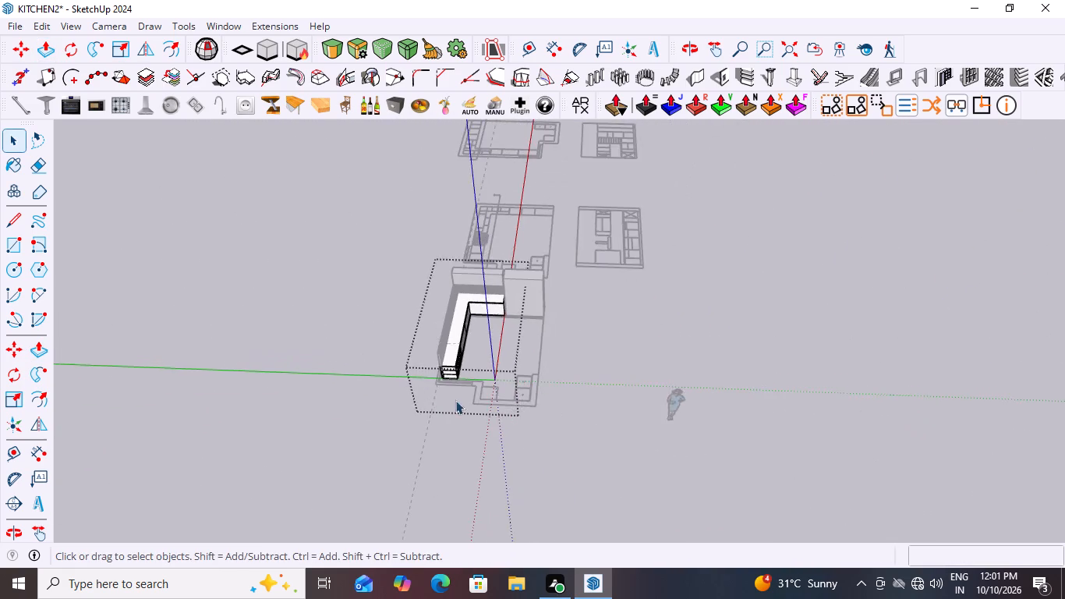
pyautogui.scroll(-8, 455, 400)
pyautogui.click(801, 322)
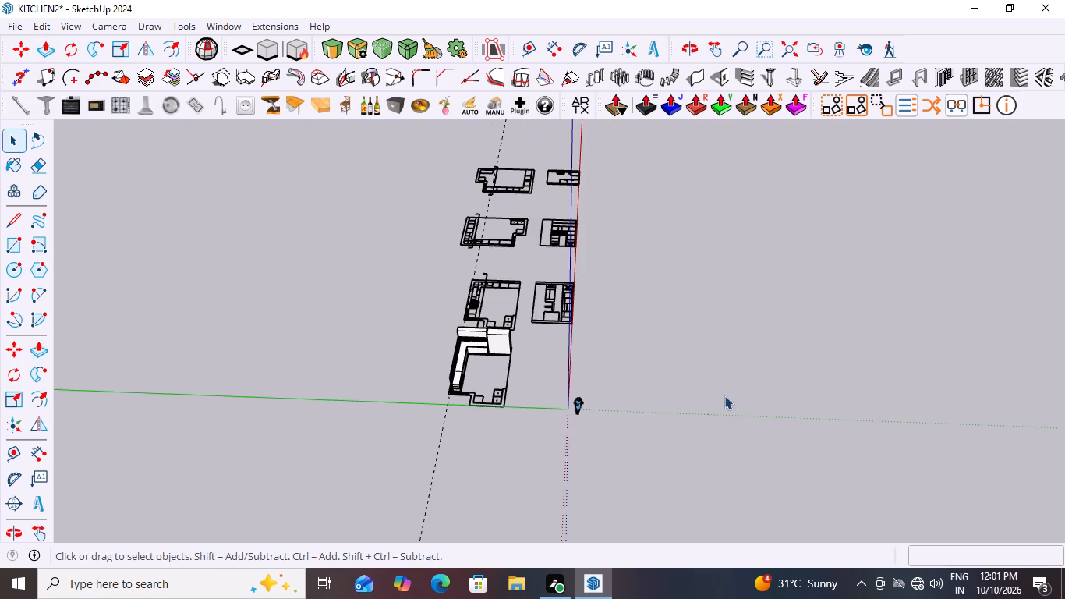
# Reopen the base cabinet group and push the top opening's floor face down 9 mm to thin the divider below it.
pyautogui.moveTo(724, 395); pyautogui.dragTo(278, 292, button='middle')
pyautogui.scroll(9, 523, 259)
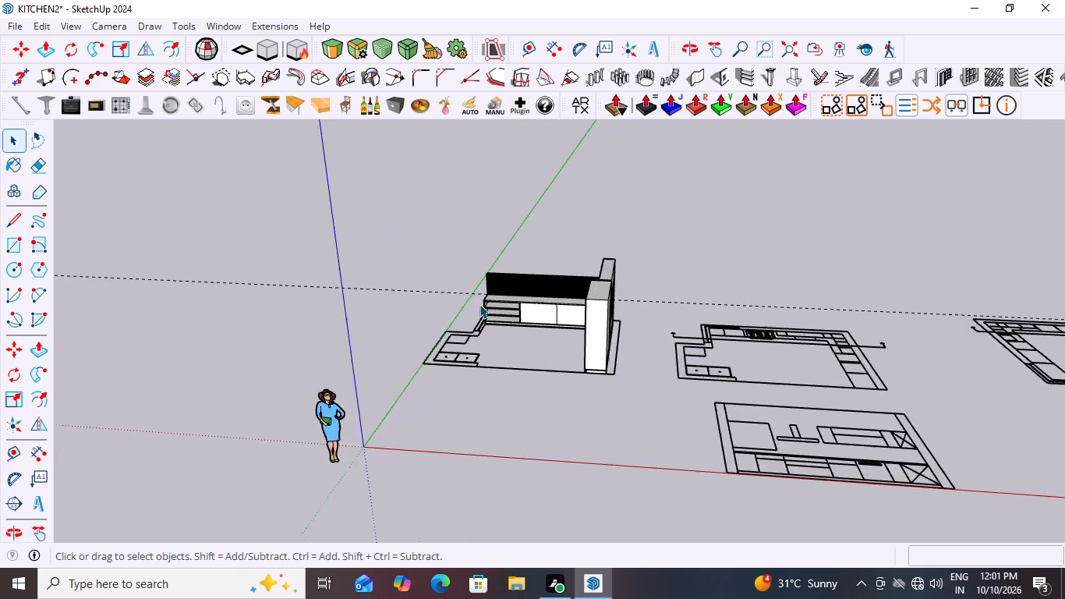
pyautogui.scroll(6, 479, 304)
pyautogui.moveTo(523, 327); pyautogui.dragTo(587, 276, button='middle')
pyautogui.scroll(1, 516, 314)
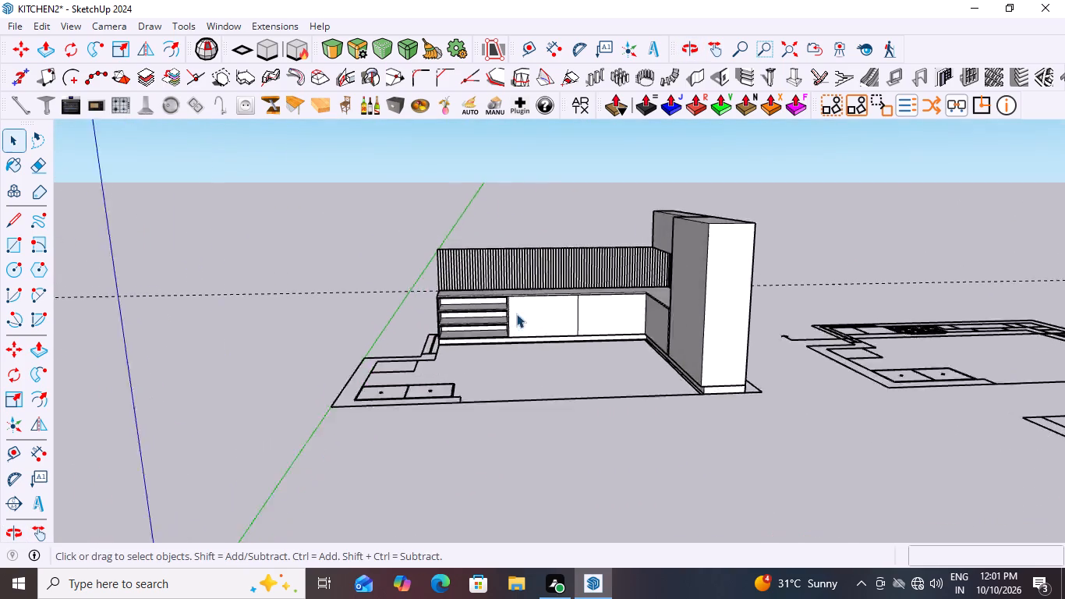
pyautogui.scroll(14, 516, 314)
pyautogui.moveTo(462, 331); pyautogui.dragTo(501, 254, button='middle')
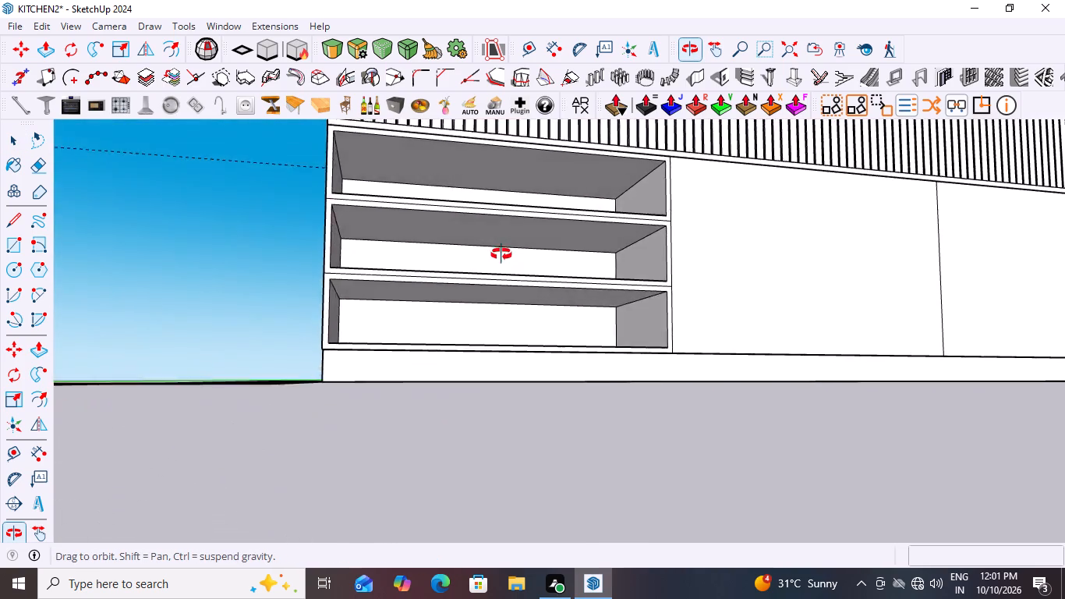
pyautogui.moveTo(501, 254); pyautogui.dragTo(508, 356, button='middle')
pyautogui.scroll(4, 524, 318)
pyautogui.moveTo(550, 304); pyautogui.dragTo(538, 335, button='middle')
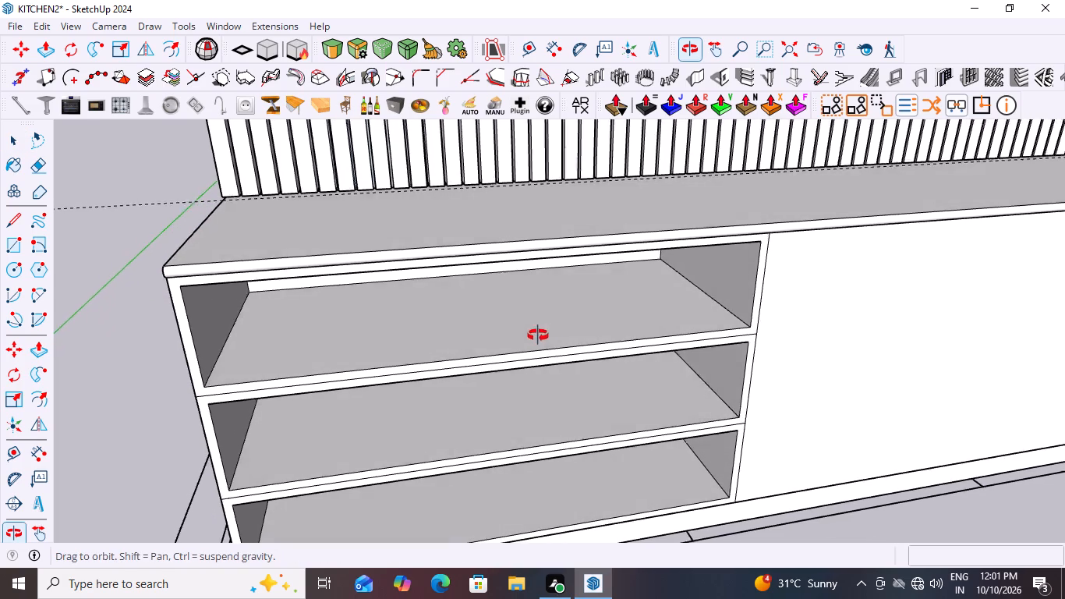
pyautogui.moveTo(538, 335); pyautogui.dragTo(536, 338, button='middle')
pyautogui.scroll(4, 538, 337)
pyautogui.click(564, 312)
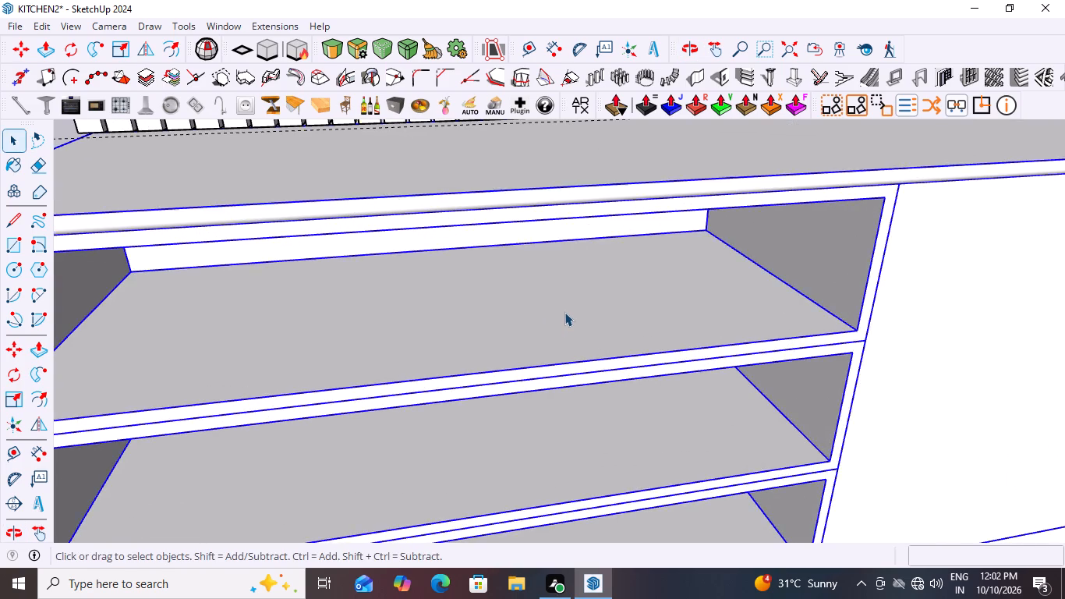
pyautogui.doubleClick(564, 312)
pyautogui.click(564, 312)
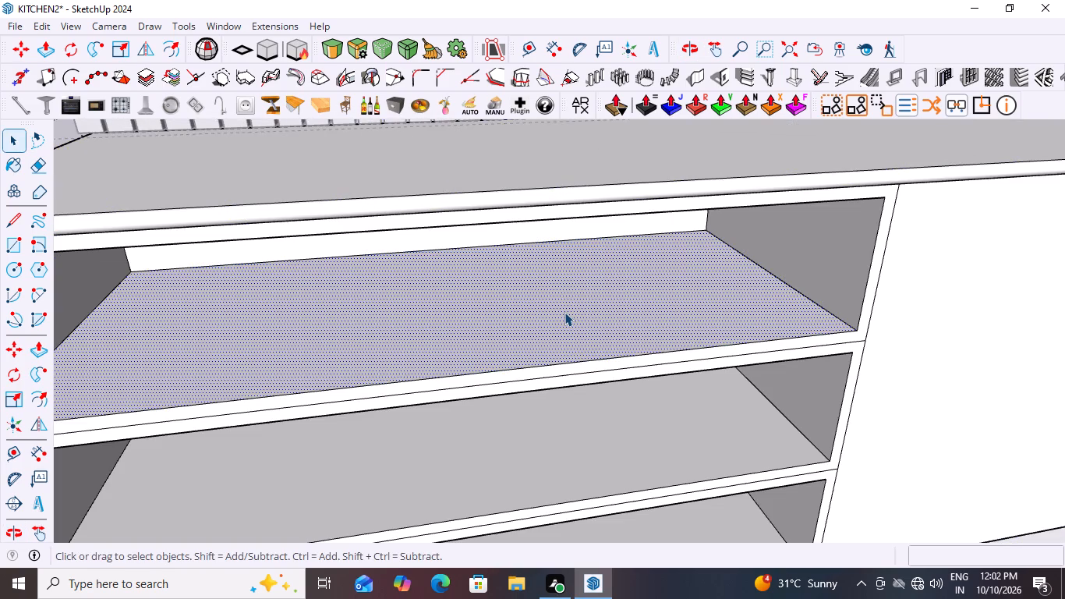
pyautogui.press('p')
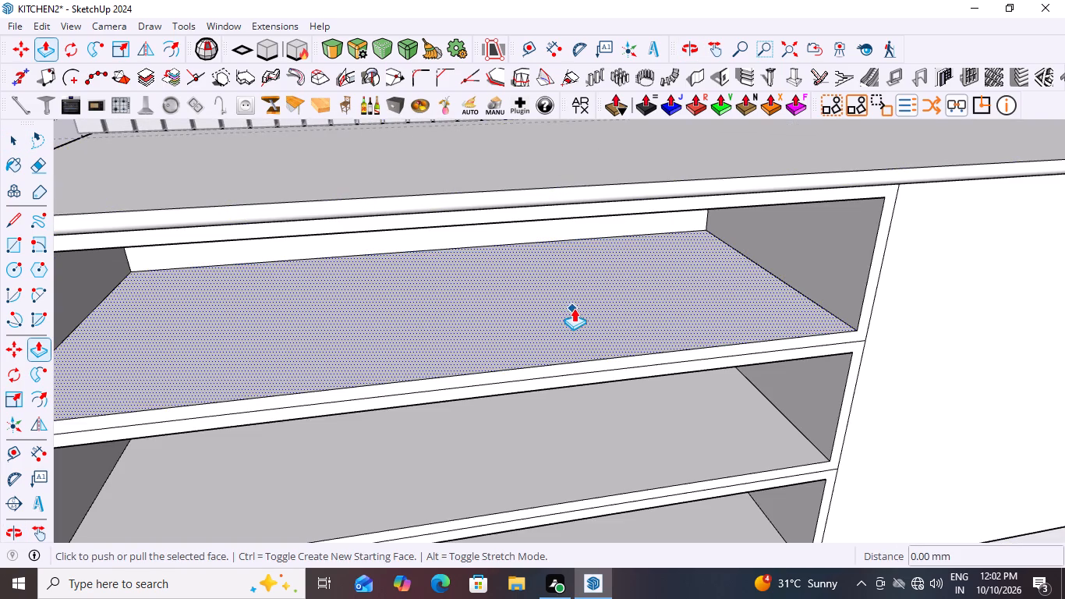
pyautogui.click(575, 308)
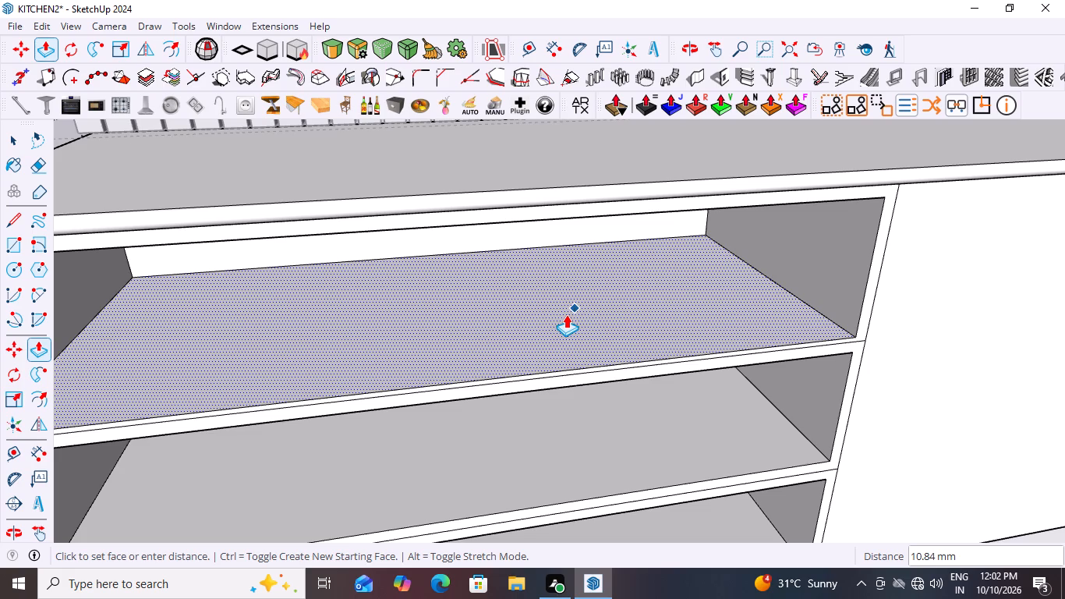
pyautogui.press('9')
pyautogui.write('MM')
pyautogui.press('Return')
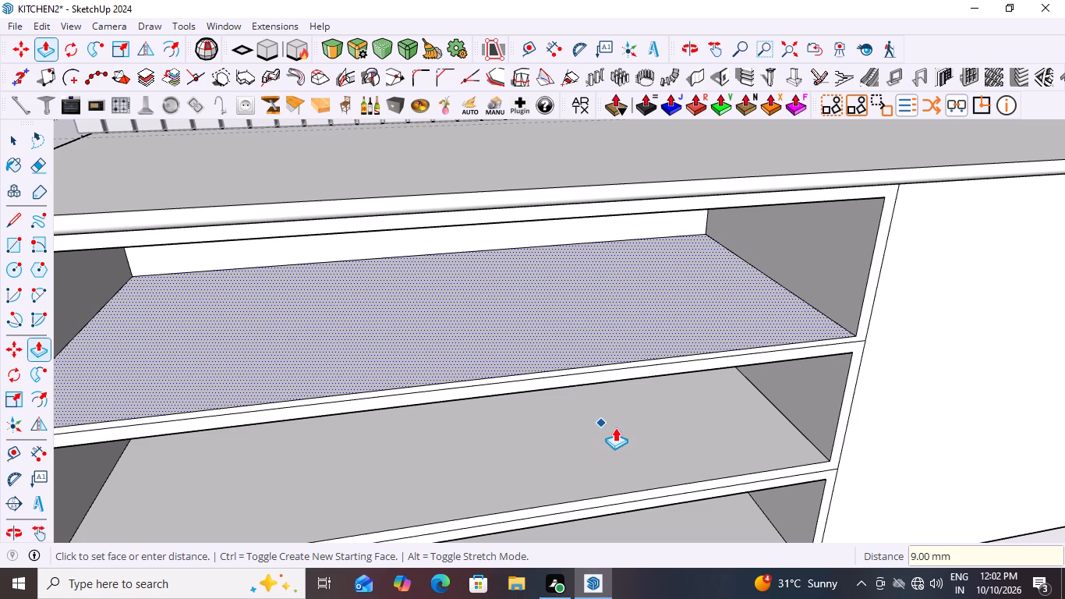
# Push the middle opening's ceiling face up 9 mm to thin the divider under the top opening.
pyautogui.moveTo(625, 428); pyautogui.dragTo(625, 268, button='middle')
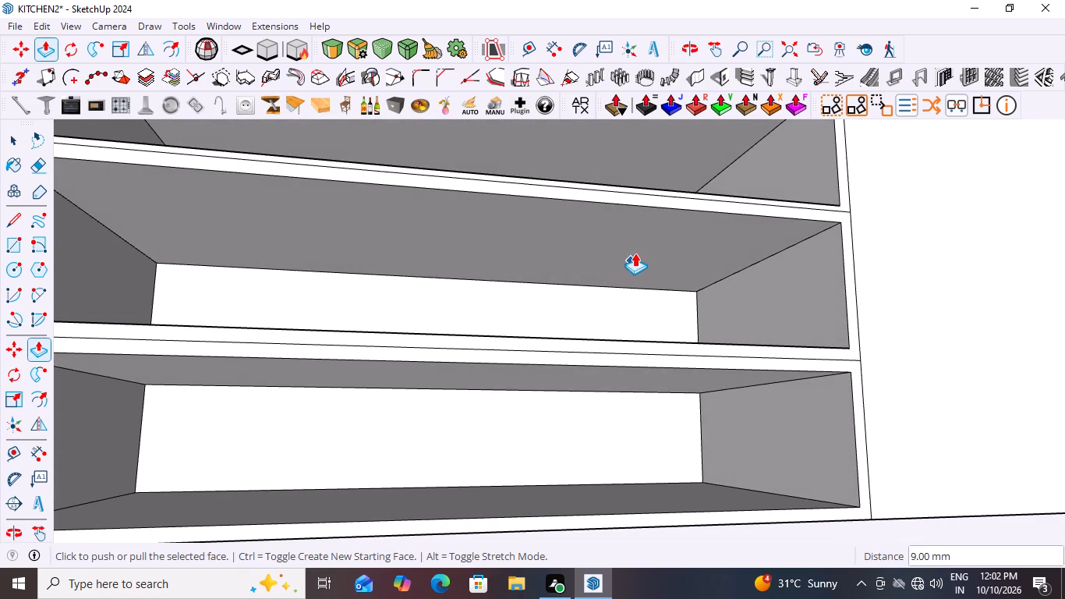
pyautogui.scroll(3, 637, 243)
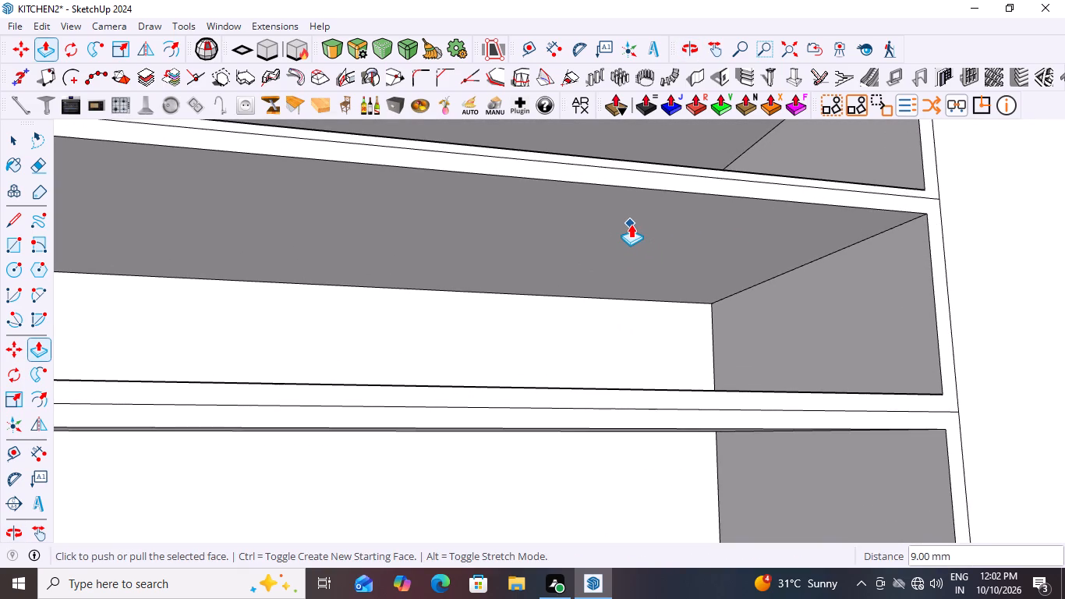
pyautogui.click(627, 225)
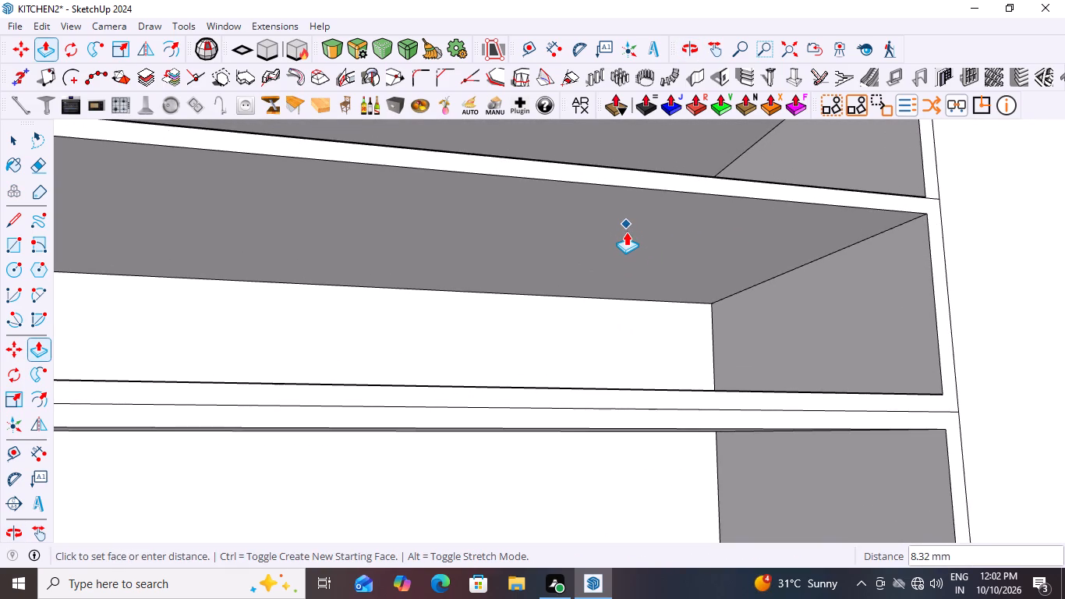
pyautogui.press('Escape')
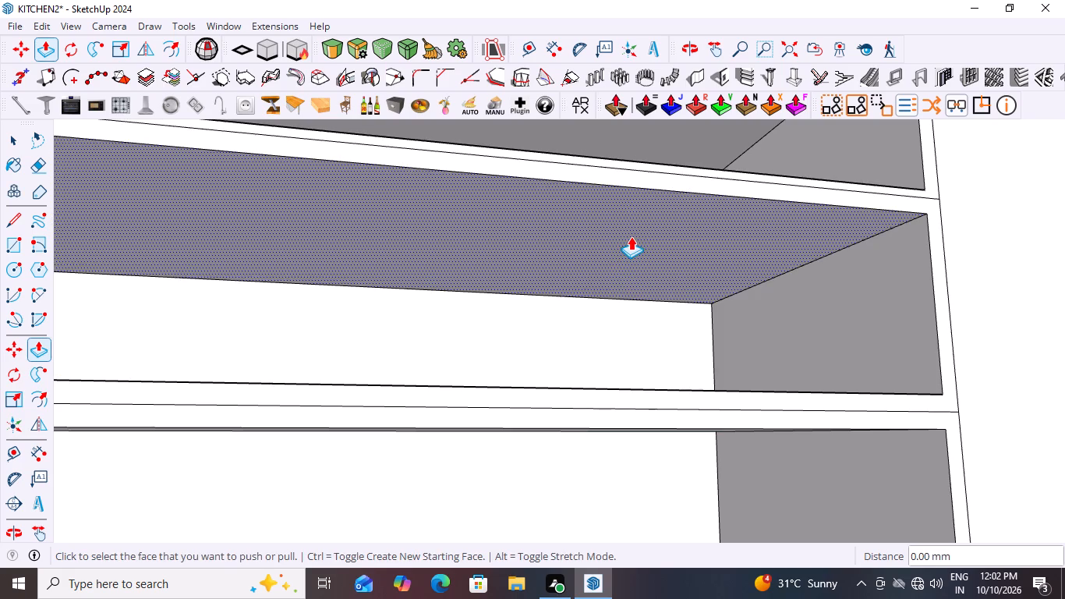
pyautogui.click(631, 236)
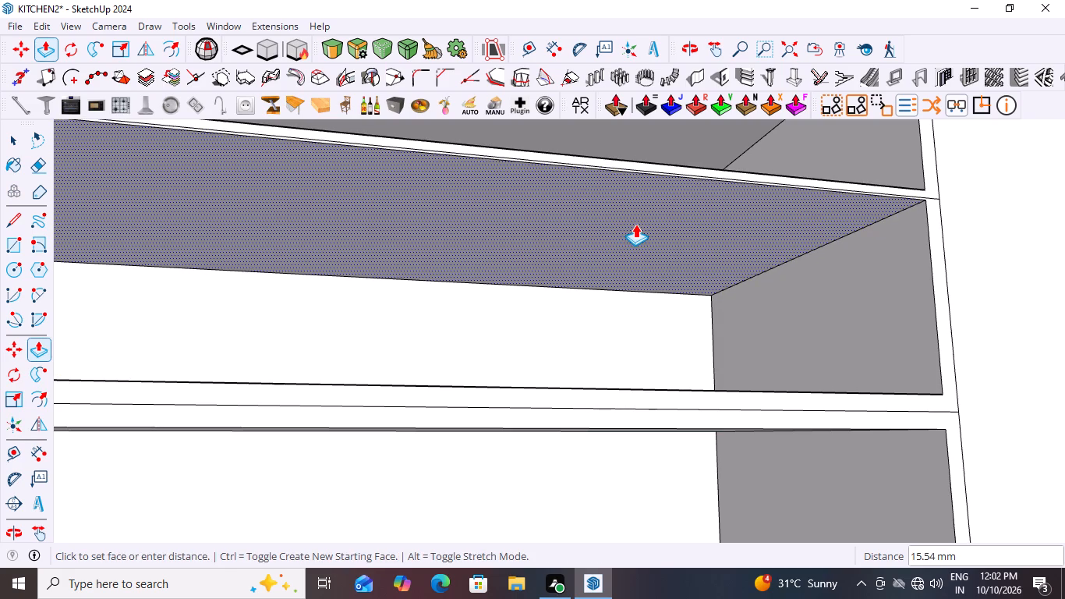
pyautogui.write('9M')
pyautogui.press('m')
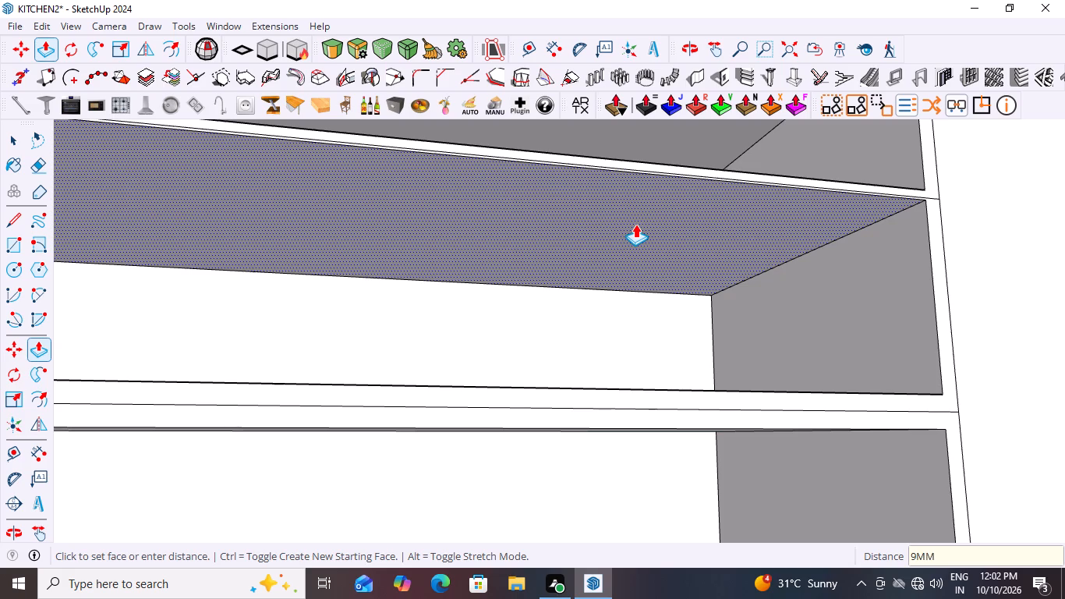
pyautogui.press('Return')
# Push the middle opening's floor face down 9 mm to thin the divider above the bottom opening.
pyautogui.moveTo(688, 257); pyautogui.dragTo(706, 345, button='middle')
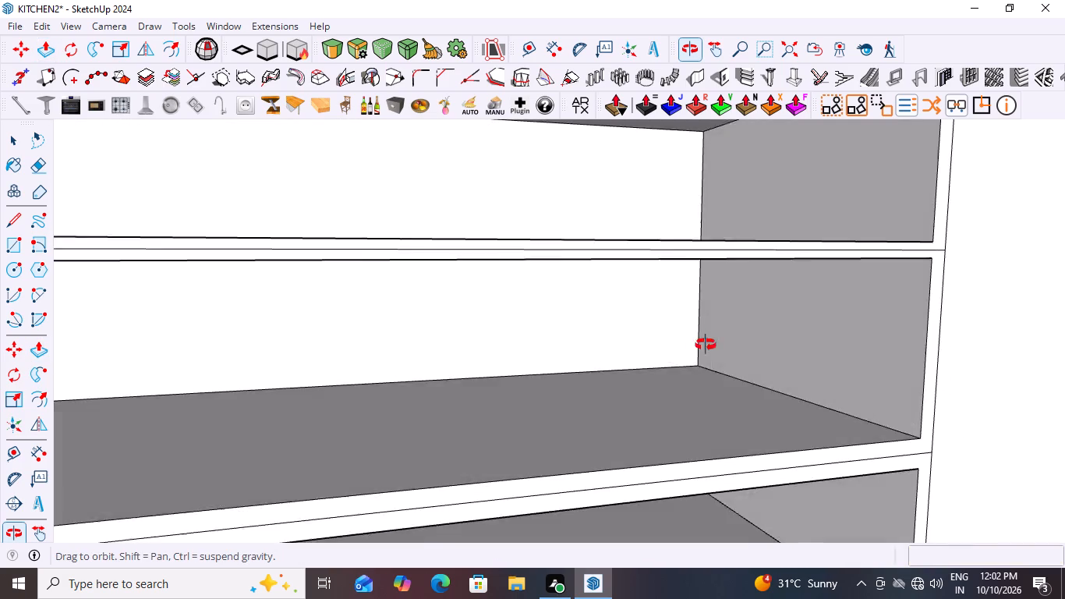
pyautogui.moveTo(706, 345); pyautogui.dragTo(626, 327, button='middle')
pyautogui.scroll(-5, 653, 336)
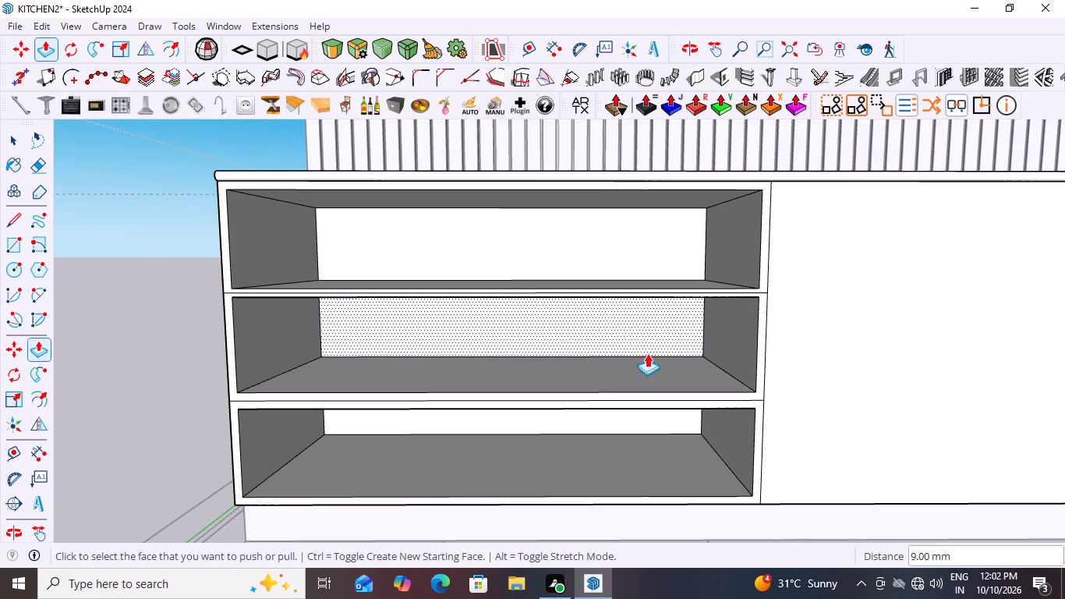
pyautogui.scroll(-2, 550, 317)
pyautogui.scroll(-2, 556, 384)
pyautogui.moveTo(566, 390); pyautogui.dragTo(600, 449, button='middle')
pyautogui.scroll(4, 525, 389)
pyautogui.moveTo(543, 403); pyautogui.dragTo(562, 373, button='middle')
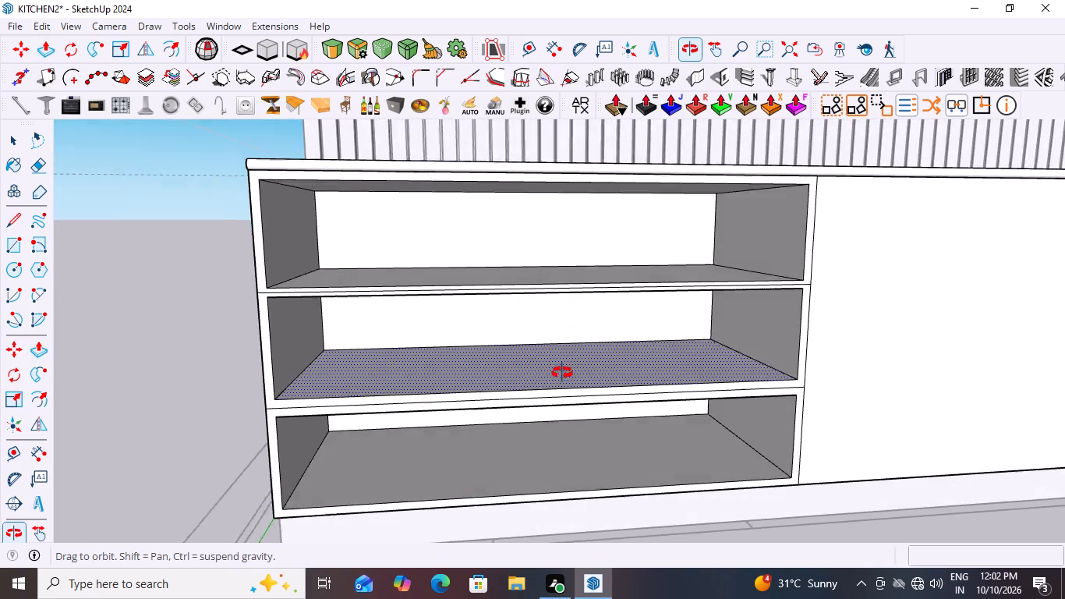
pyautogui.moveTo(562, 373); pyautogui.dragTo(563, 374, button='middle')
pyautogui.scroll(5, 562, 392)
pyautogui.click(575, 367)
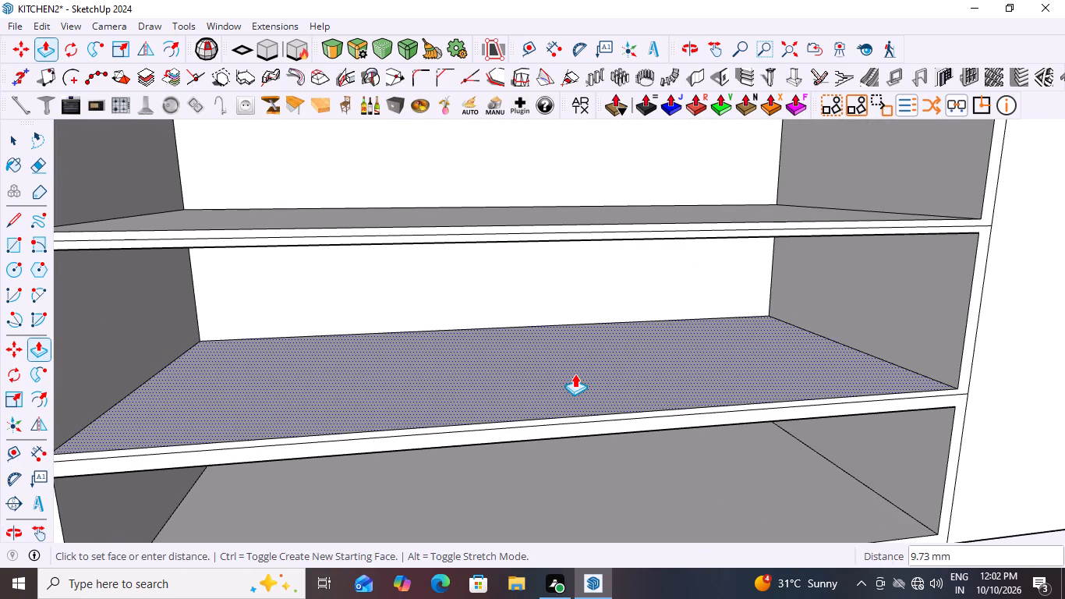
pyautogui.press('9')
pyautogui.write('MM')
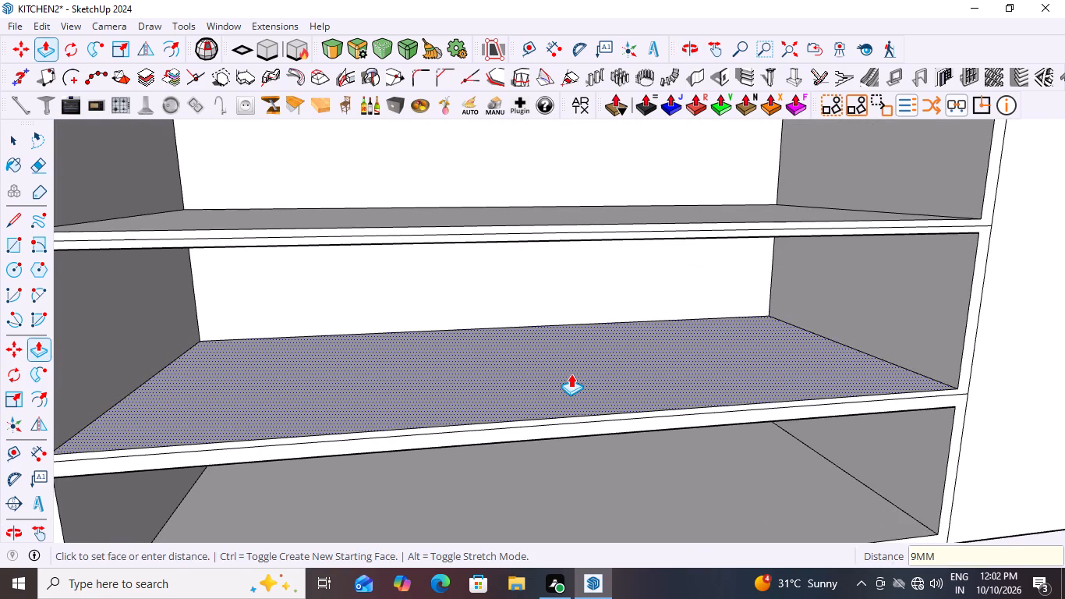
pyautogui.press('Return')
# Push the bottom opening's ceiling face up 9 mm to thin the divider under the middle opening.
pyautogui.moveTo(734, 466); pyautogui.dragTo(726, 327, button='middle')
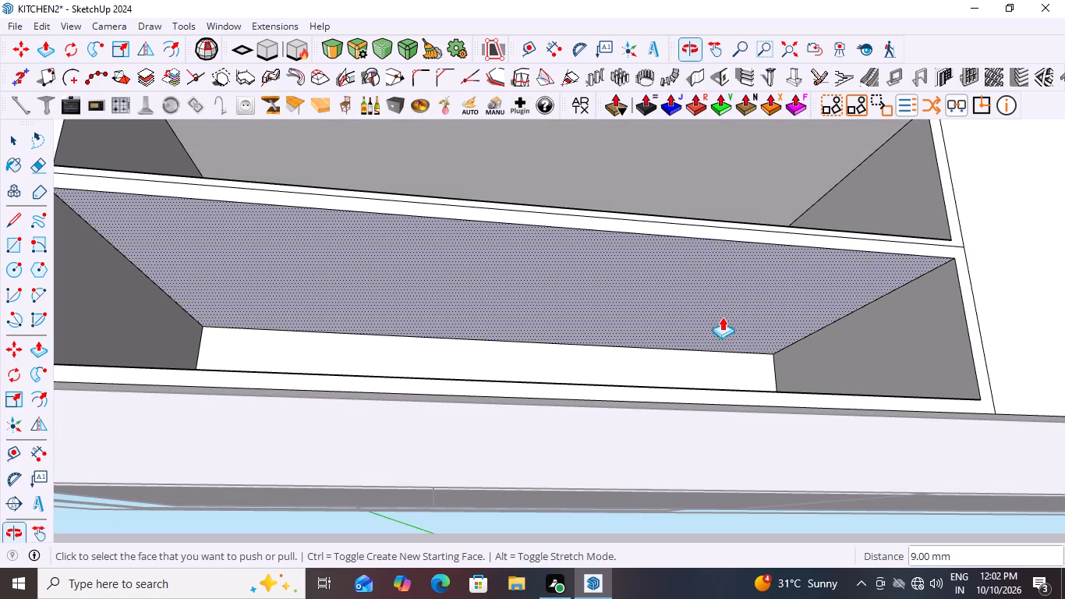
pyautogui.click(717, 299)
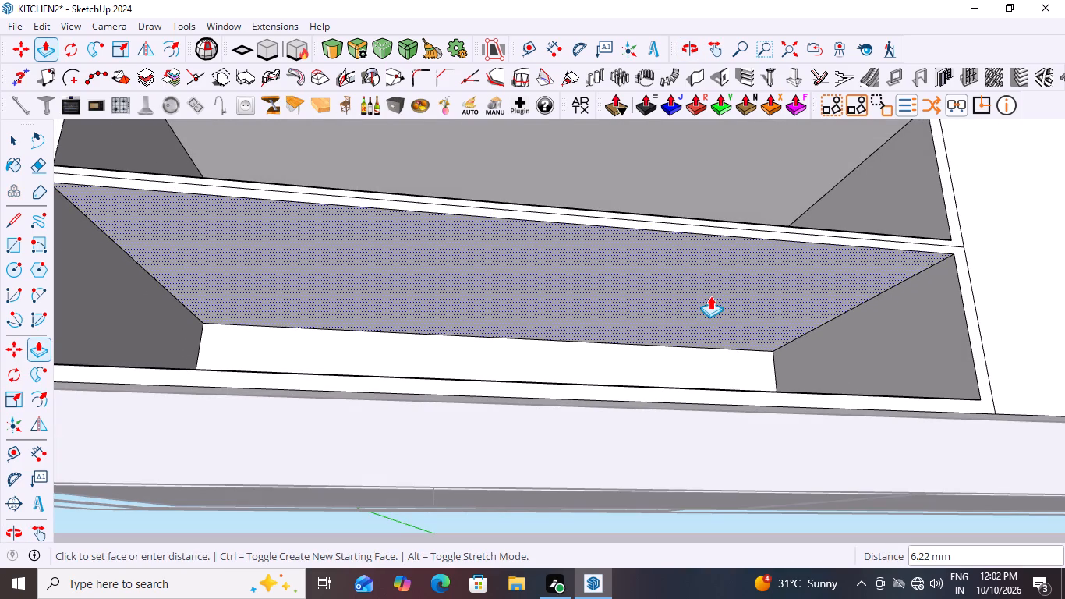
pyautogui.press('9')
pyautogui.press('m')
pyautogui.press('m')
pyautogui.press('Return')
pyautogui.press('space')
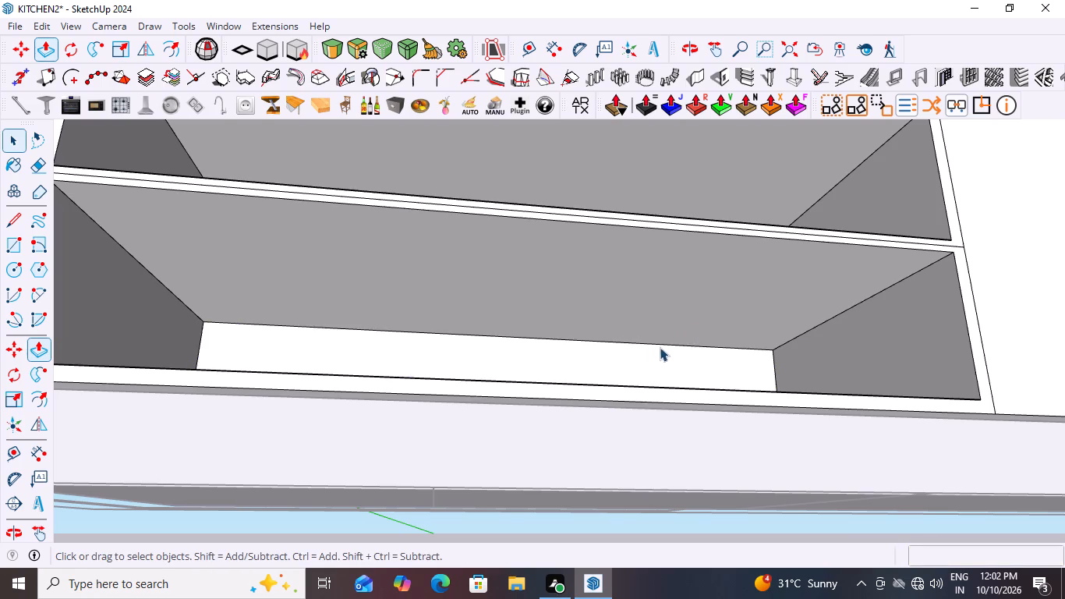
# Delete the leftover centre lines on the front edges of both dividers and close the base cabinet group.
pyautogui.scroll(-6, 695, 313)
pyautogui.moveTo(699, 324); pyautogui.dragTo(678, 412, button='middle')
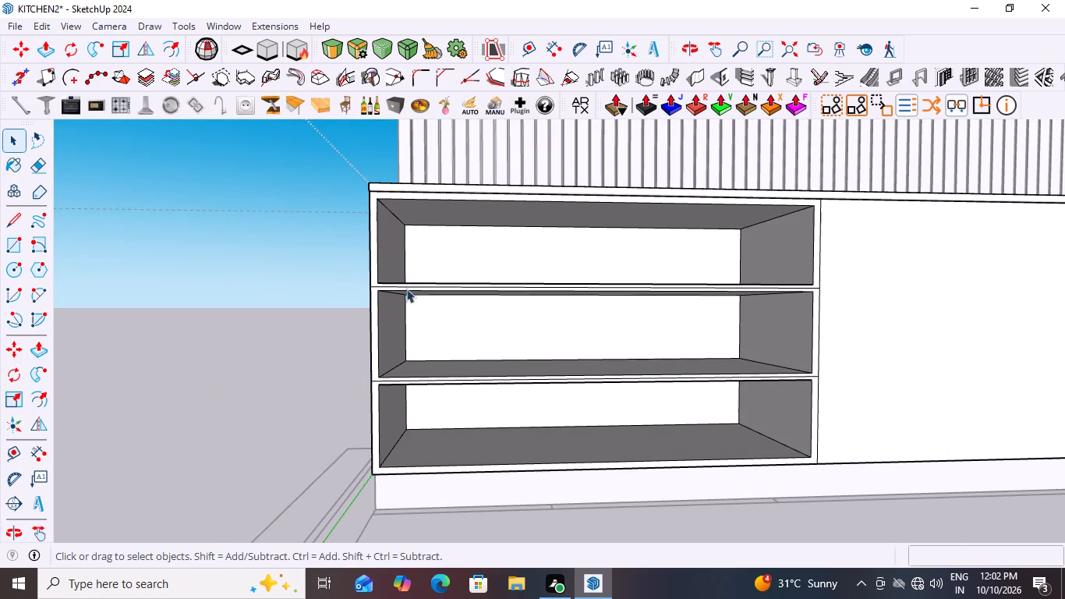
pyautogui.scroll(6, 402, 287)
pyautogui.moveTo(469, 316); pyautogui.dragTo(521, 406, button='middle')
pyautogui.scroll(6, 504, 459)
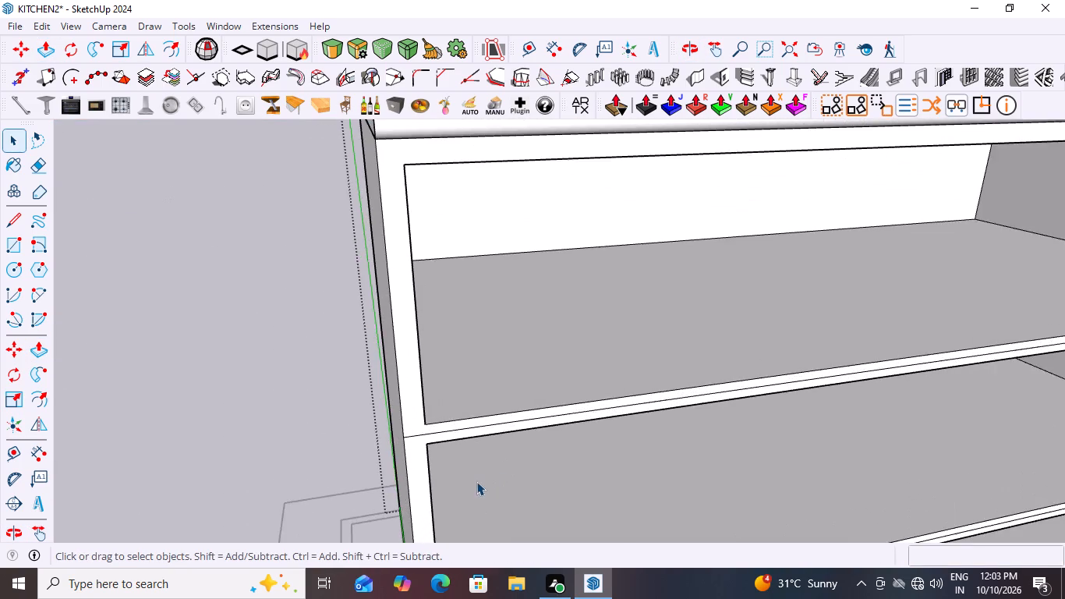
pyautogui.scroll(3, 400, 448)
pyautogui.click(351, 335)
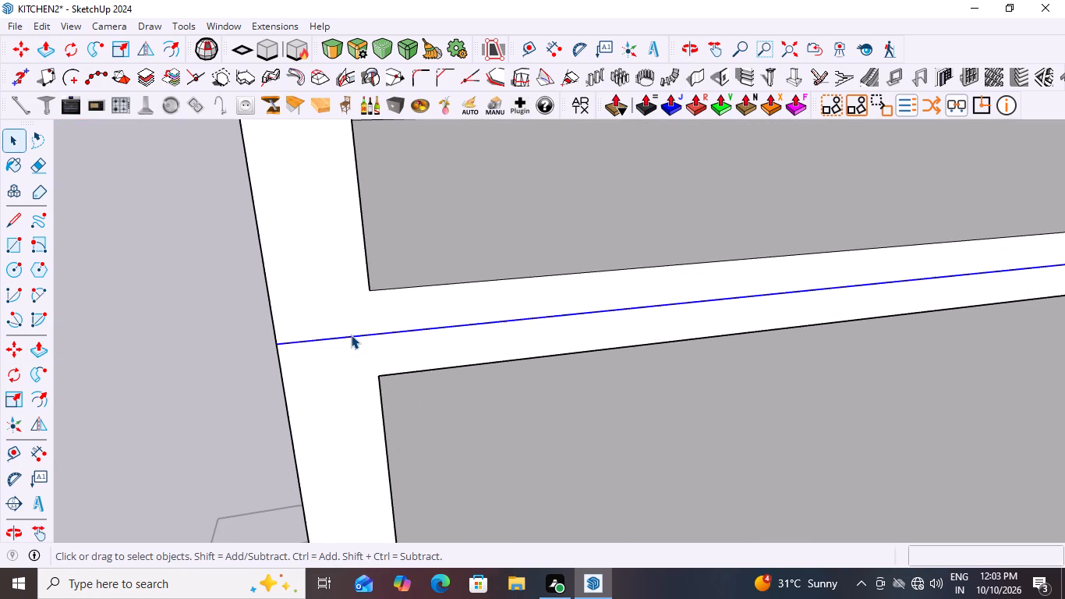
pyautogui.press('Delete')
pyautogui.scroll(-14, 313, 313)
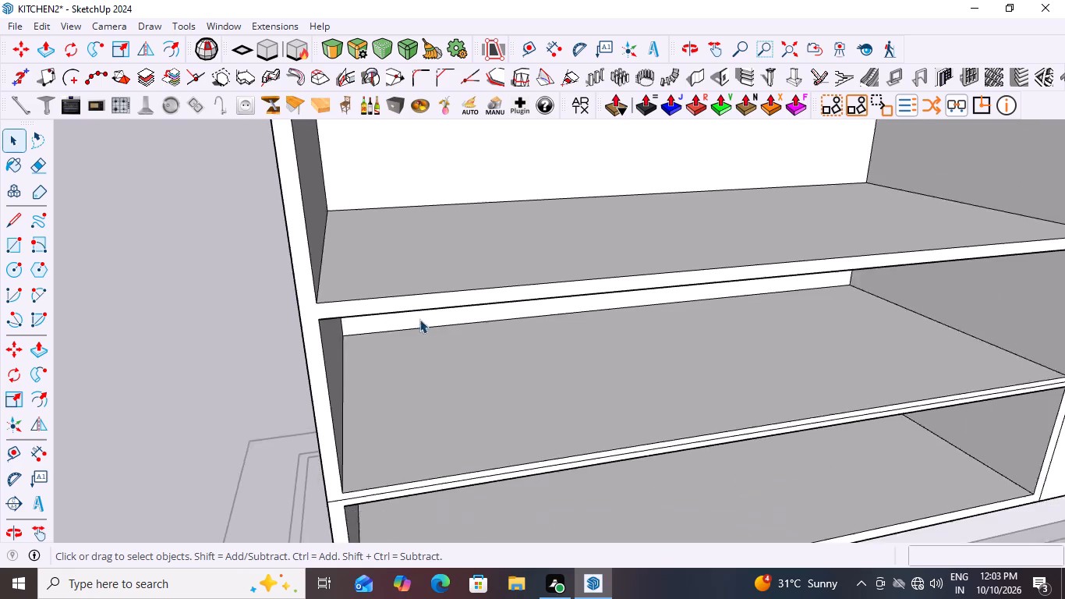
pyautogui.scroll(-6, 419, 319)
pyautogui.scroll(4, 317, 513)
pyautogui.scroll(10, 448, 434)
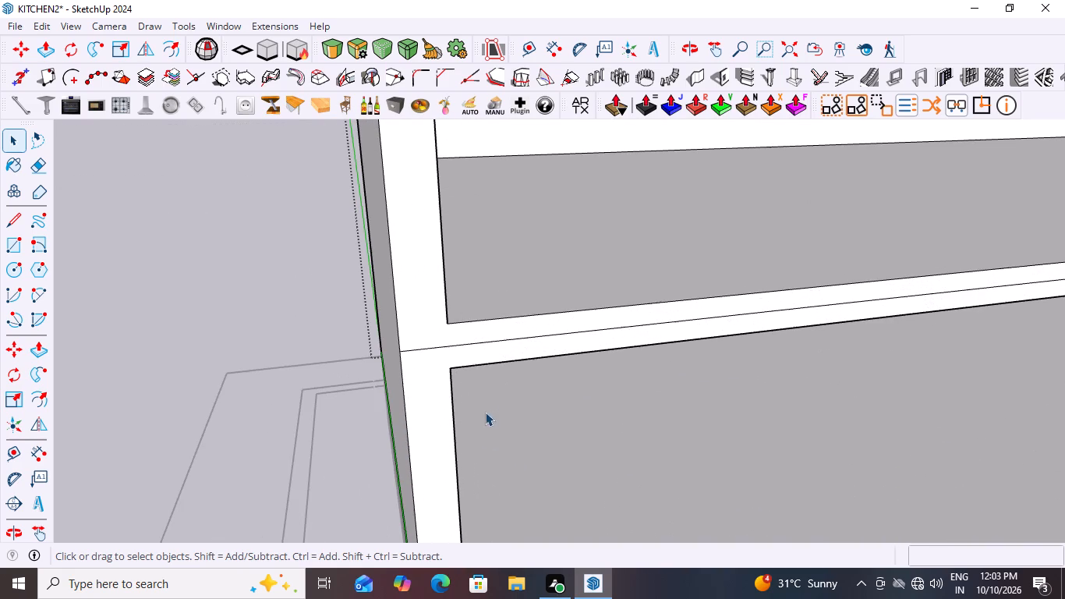
pyautogui.click(427, 347)
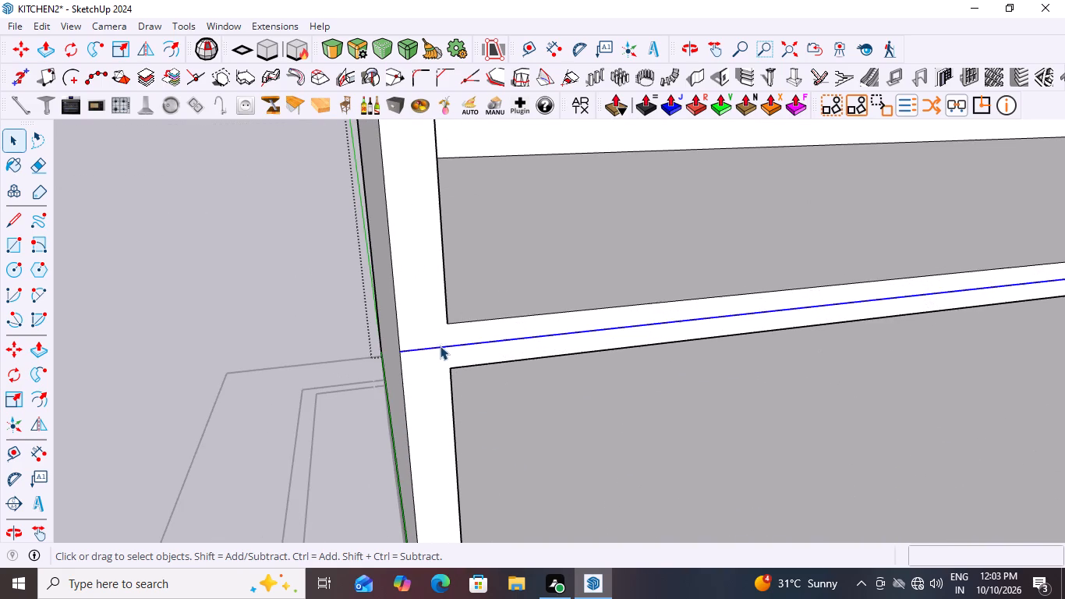
pyautogui.press('Delete')
pyautogui.scroll(-16, 317, 333)
pyautogui.moveTo(660, 409); pyautogui.dragTo(546, 399, button='middle')
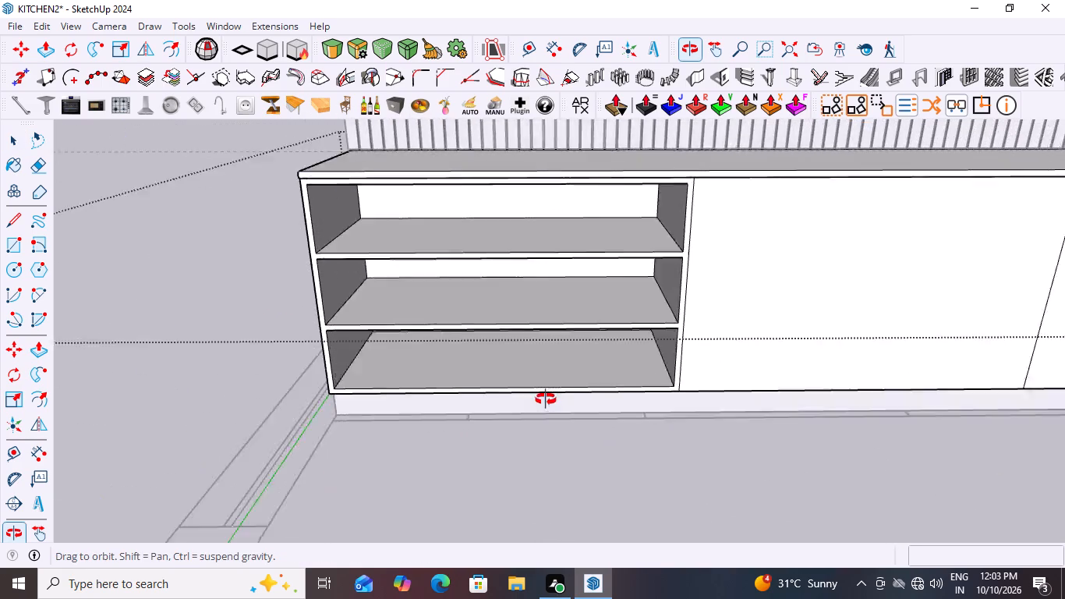
pyautogui.moveTo(546, 399); pyautogui.dragTo(529, 373, button='middle')
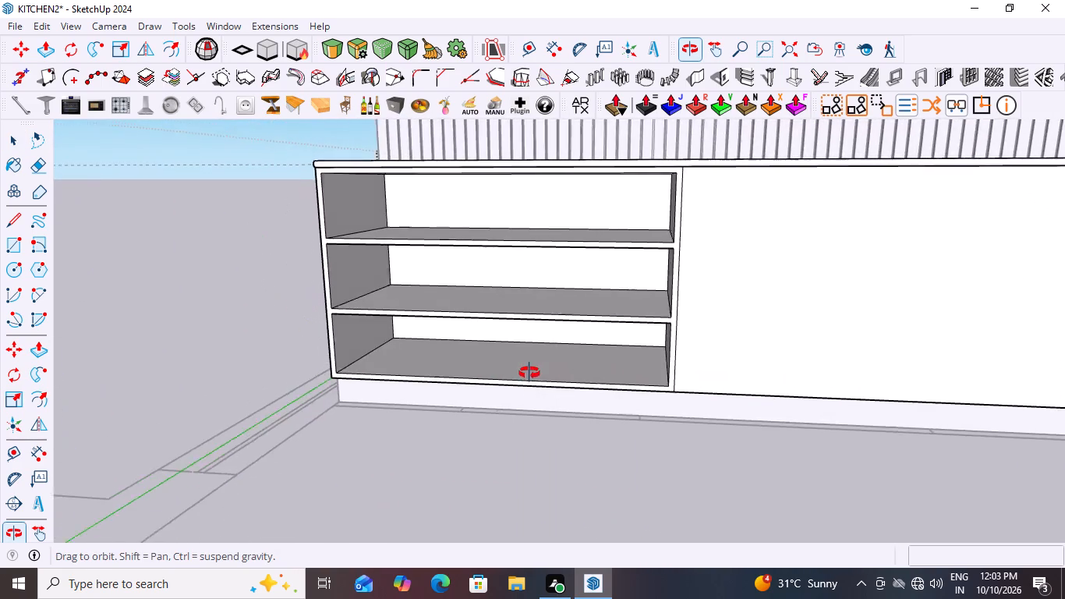
pyautogui.moveTo(529, 373); pyautogui.dragTo(368, 429, button='middle')
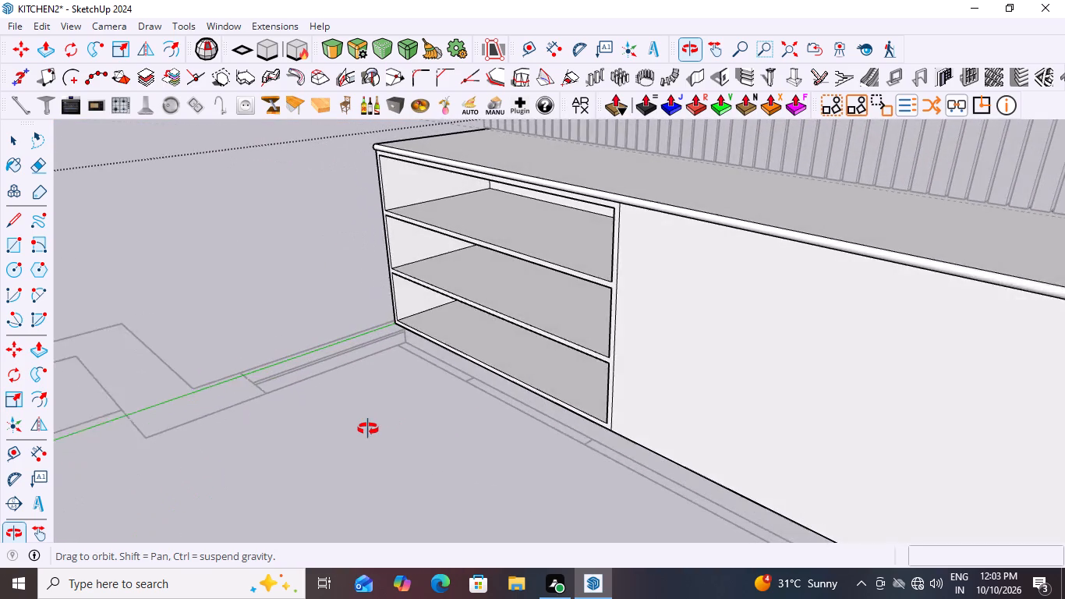
pyautogui.moveTo(368, 429); pyautogui.dragTo(635, 424, button='middle')
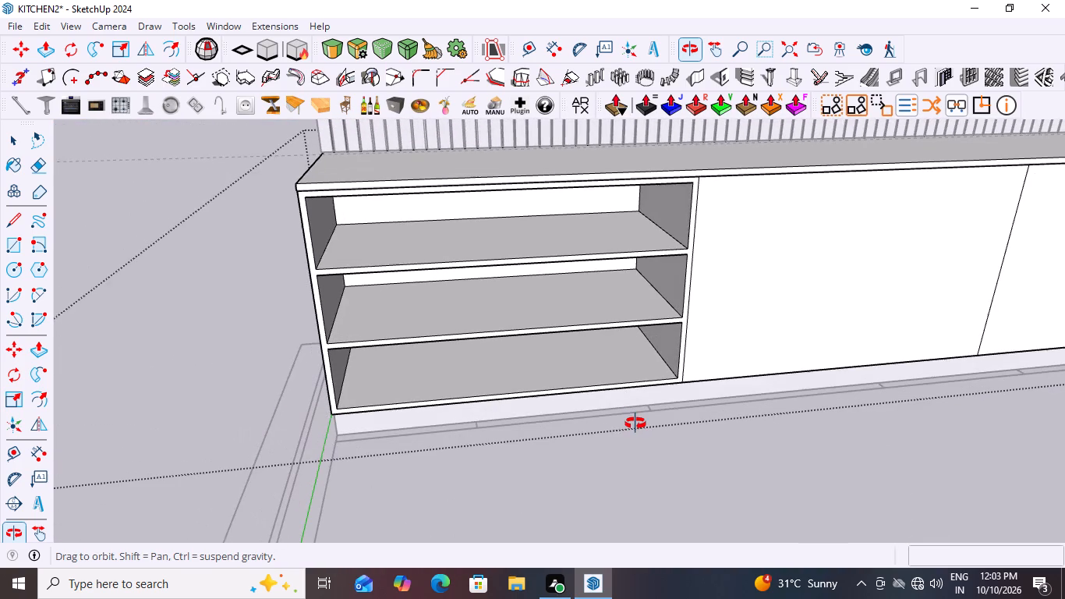
pyautogui.moveTo(635, 424); pyautogui.dragTo(603, 430, button='middle')
pyautogui.press('Escape')
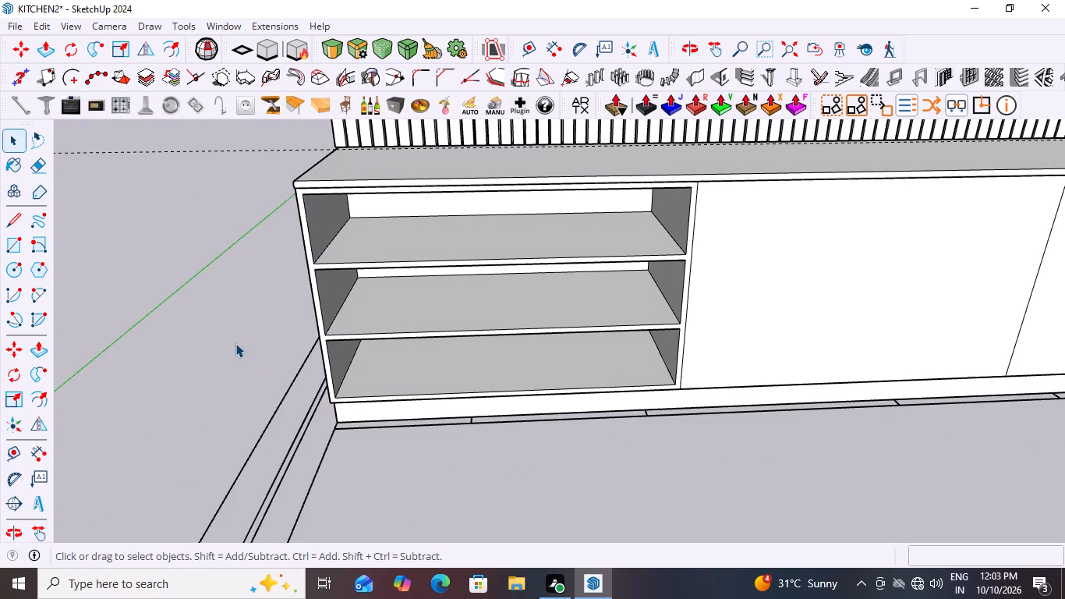
# Reopen the base cabinet group, offset the middle front panel's outline inward 18 mm, and close the group.
pyautogui.scroll(-8, 377, 331)
pyautogui.moveTo(555, 443); pyautogui.dragTo(567, 294, button='middle')
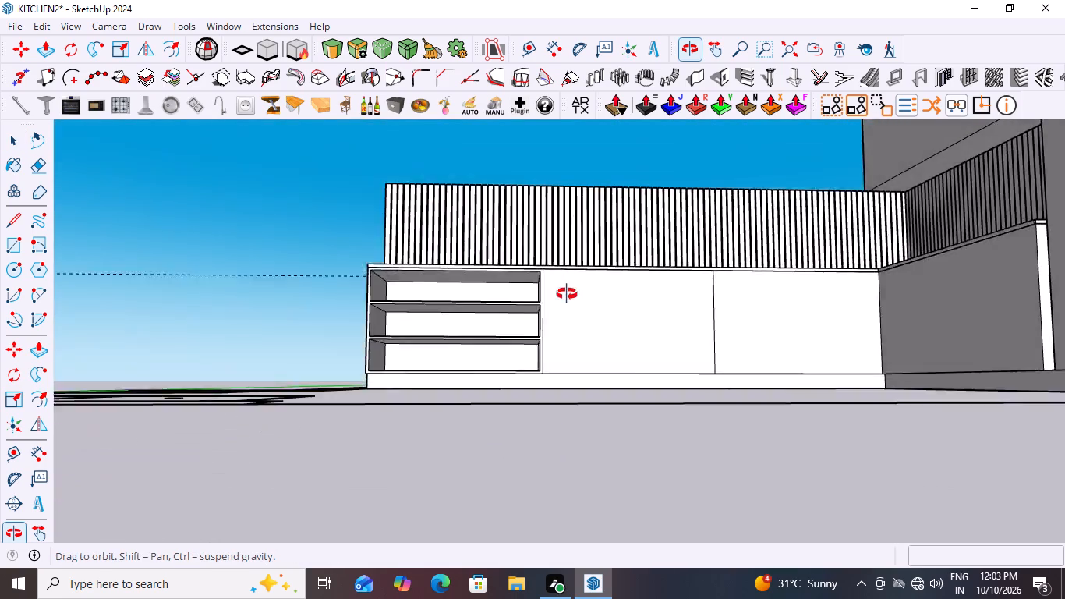
pyautogui.moveTo(567, 294); pyautogui.dragTo(545, 413, button='middle')
pyautogui.scroll(-4, 545, 413)
pyautogui.moveTo(593, 377); pyautogui.dragTo(623, 484, button='middle')
pyautogui.scroll(5, 612, 336)
pyautogui.moveTo(663, 443); pyautogui.dragTo(620, 377, button='middle')
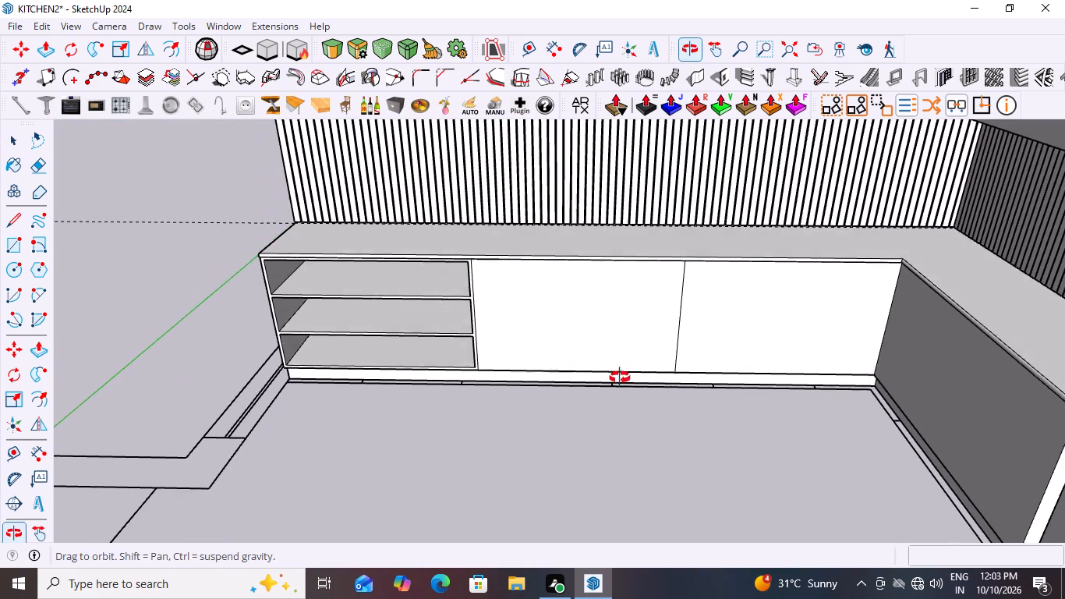
pyautogui.moveTo(620, 377); pyautogui.dragTo(623, 374, button='middle')
pyautogui.click(510, 303)
pyautogui.doubleClick(510, 303)
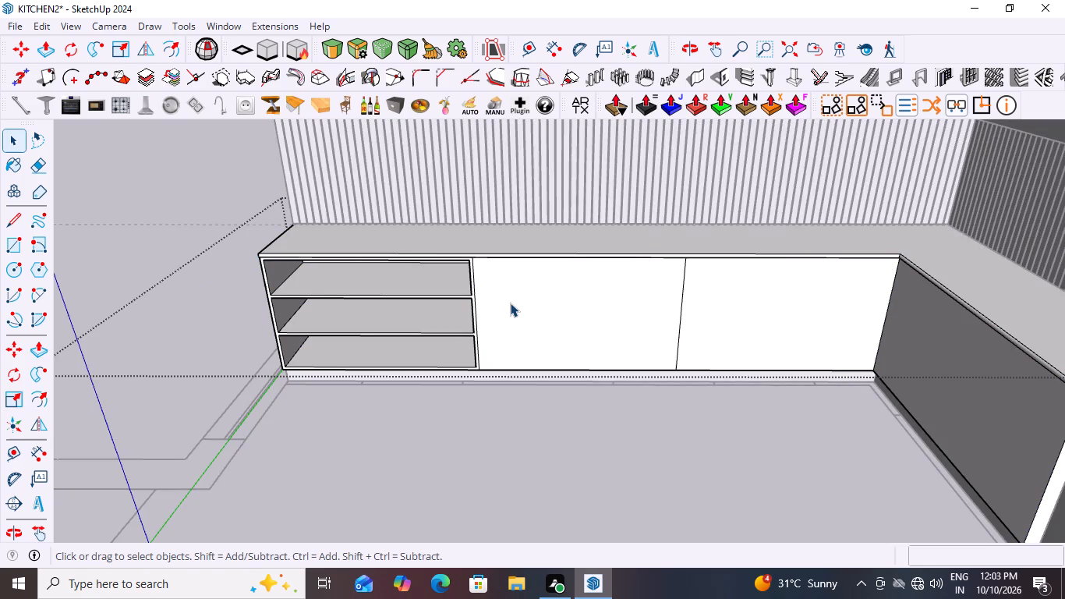
pyautogui.click(536, 296)
pyautogui.scroll(3, 530, 299)
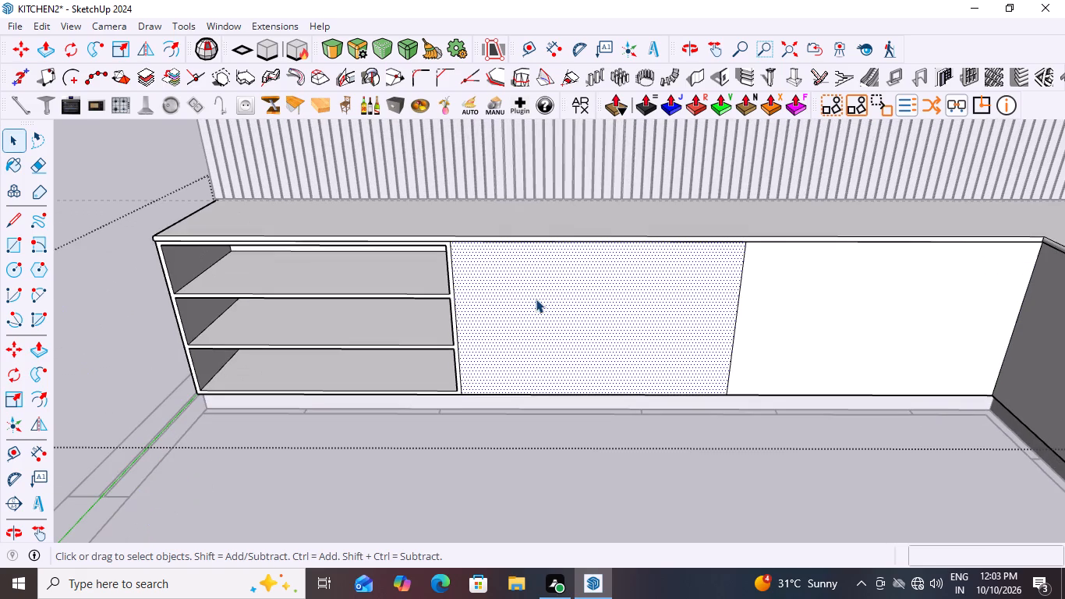
pyautogui.moveTo(590, 301); pyautogui.dragTo(603, 259, button='middle')
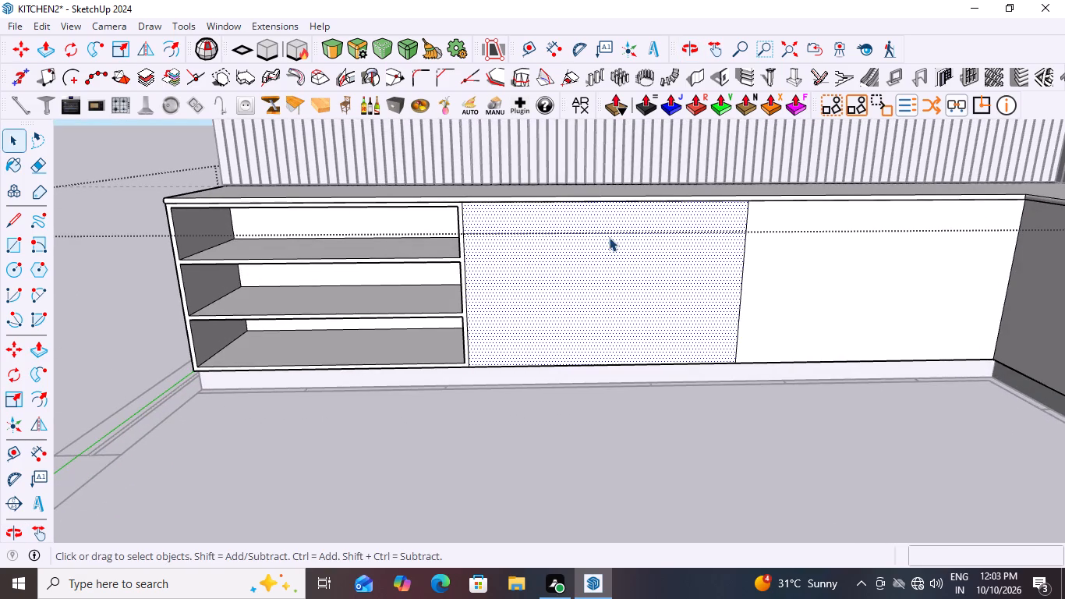
pyautogui.scroll(2, 609, 237)
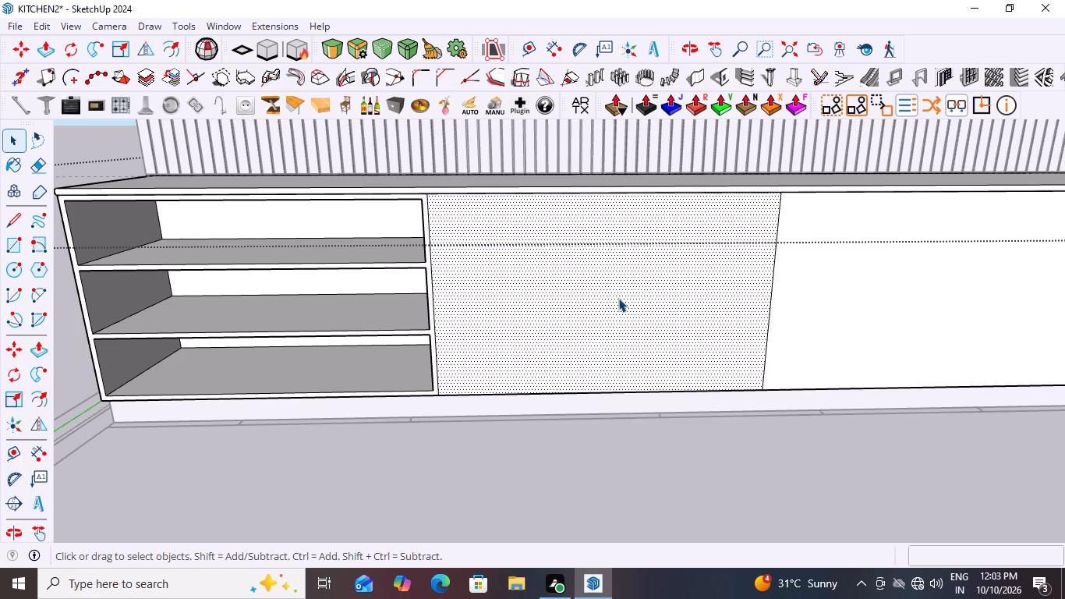
pyautogui.press('f')
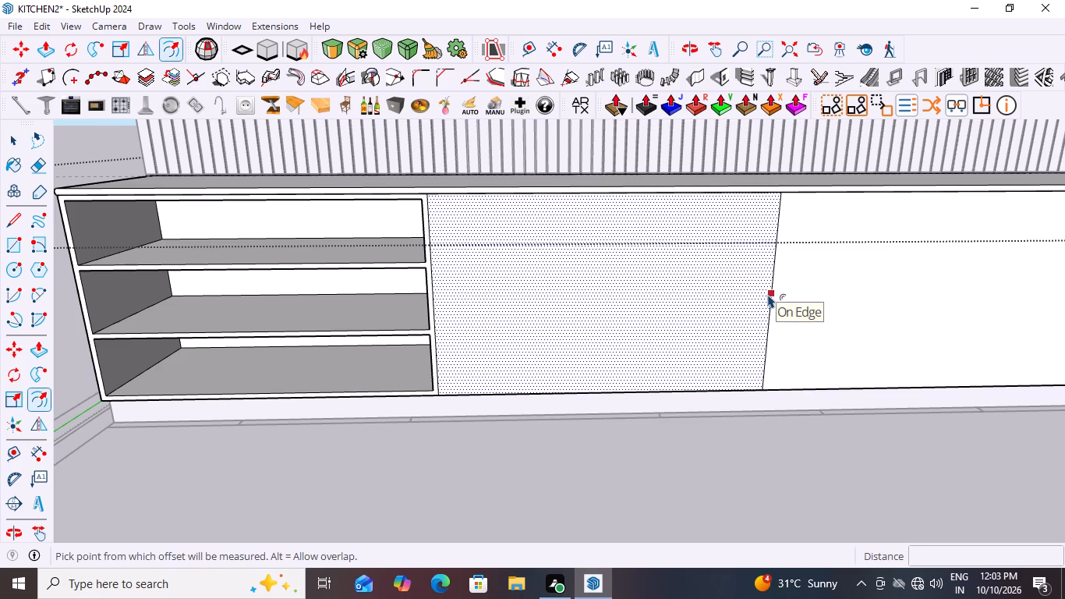
pyautogui.click(772, 293)
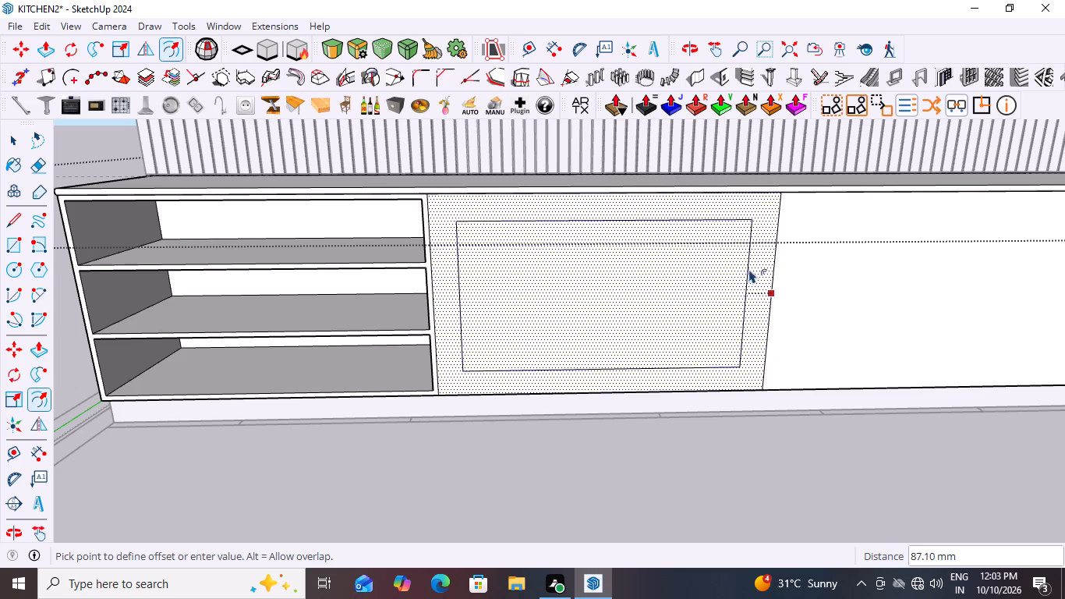
pyautogui.write('18MM')
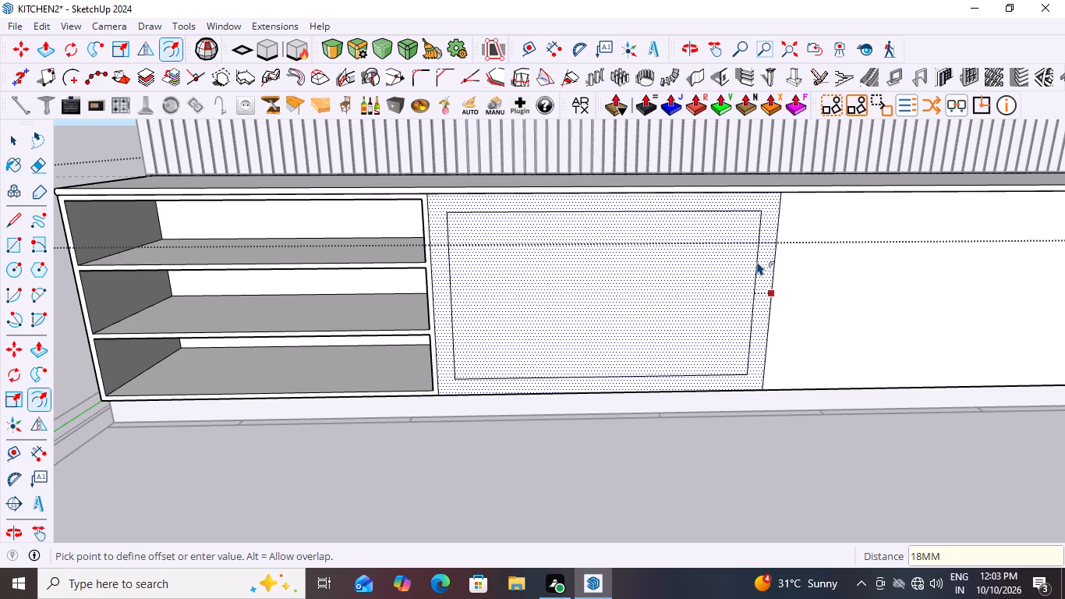
pyautogui.press('Return')
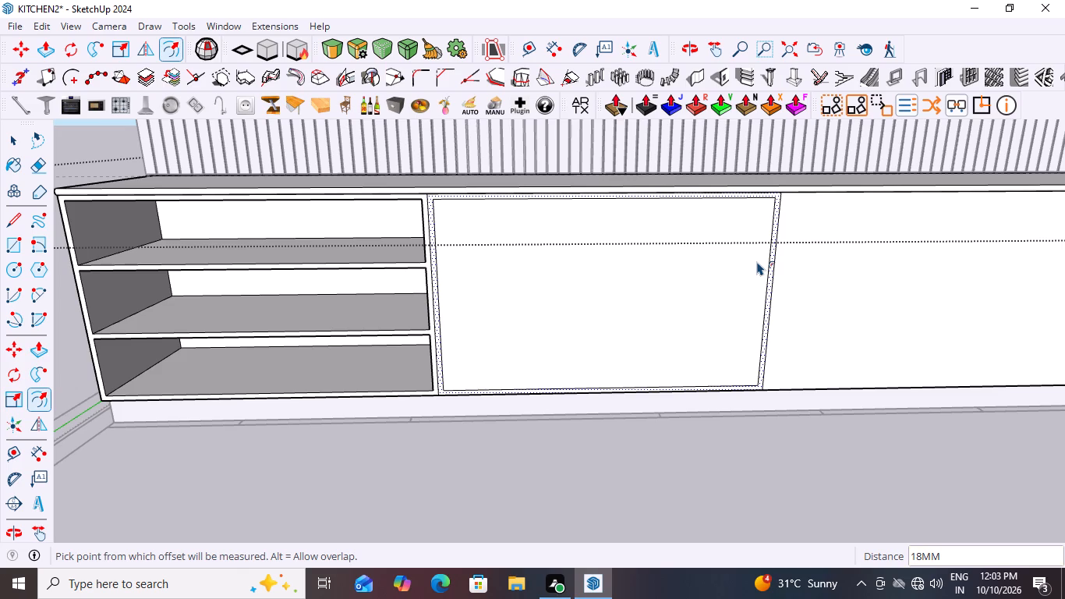
pyautogui.press('space')
pyautogui.scroll(-4, 704, 391)
pyautogui.click(213, 197)
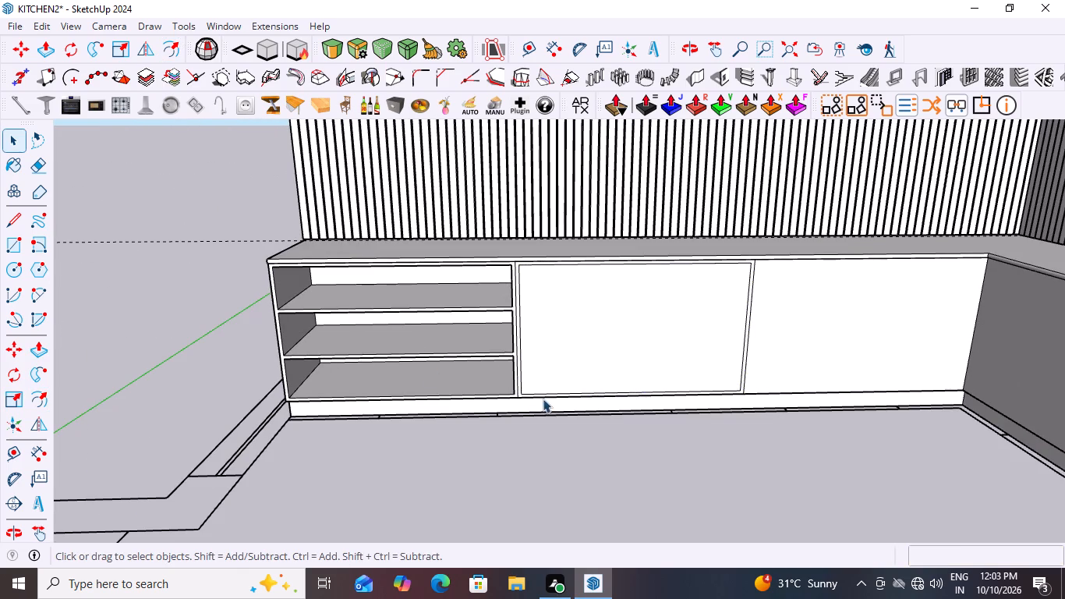
# Reopen the base cabinet group and push the middle section's inset front face inward about 523.5 mm, level with the guide line.
pyautogui.moveTo(586, 428); pyautogui.dragTo(608, 430, button='middle')
pyautogui.click(607, 317)
pyautogui.doubleClick(607, 317)
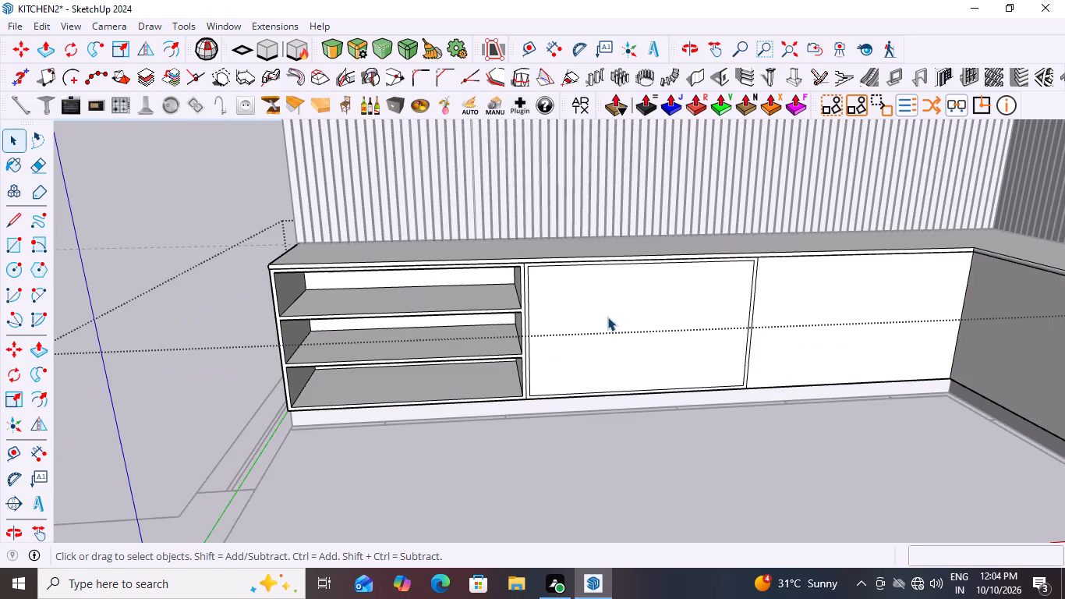
pyautogui.click(610, 314)
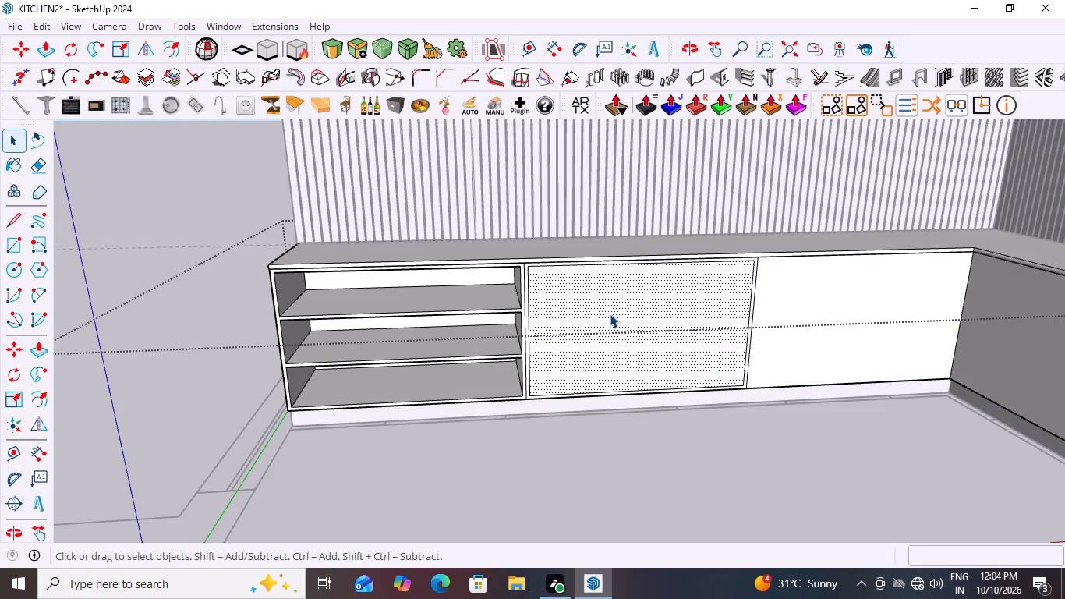
pyautogui.press('p')
pyautogui.click(610, 314)
pyautogui.moveTo(554, 291); pyautogui.dragTo(607, 331, button='middle')
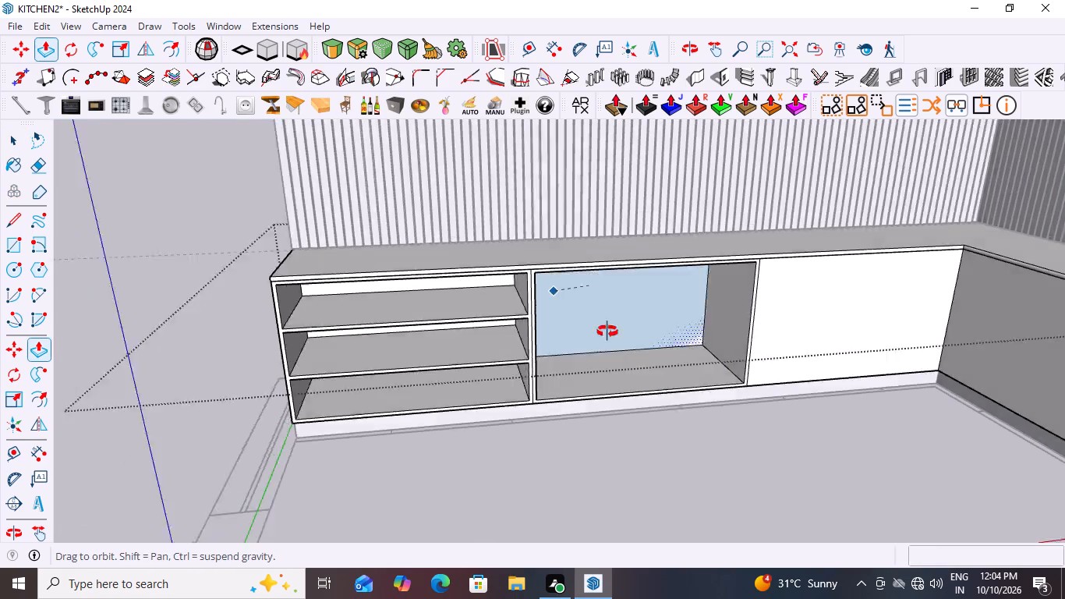
pyautogui.moveTo(607, 331); pyautogui.dragTo(755, 416, button='middle')
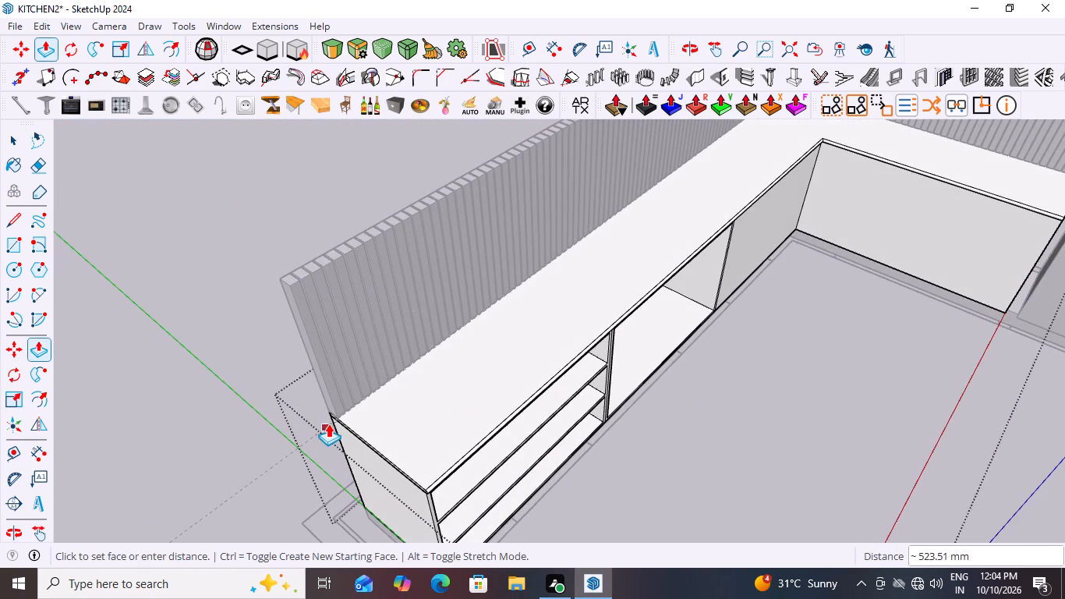
pyautogui.scroll(20, 331, 422)
pyautogui.scroll(1, 331, 422)
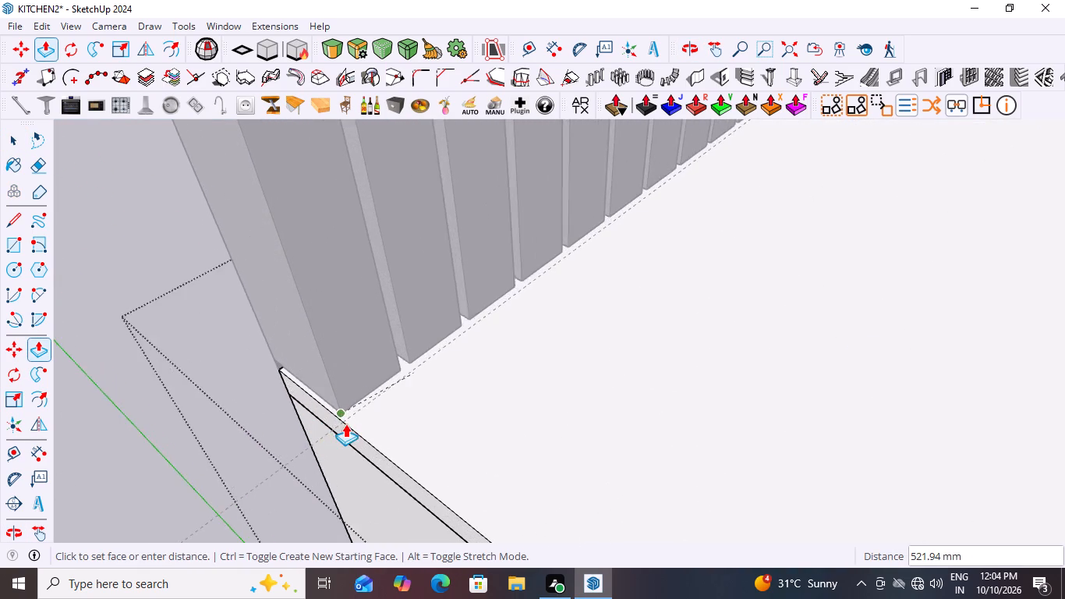
pyautogui.scroll(8, 345, 424)
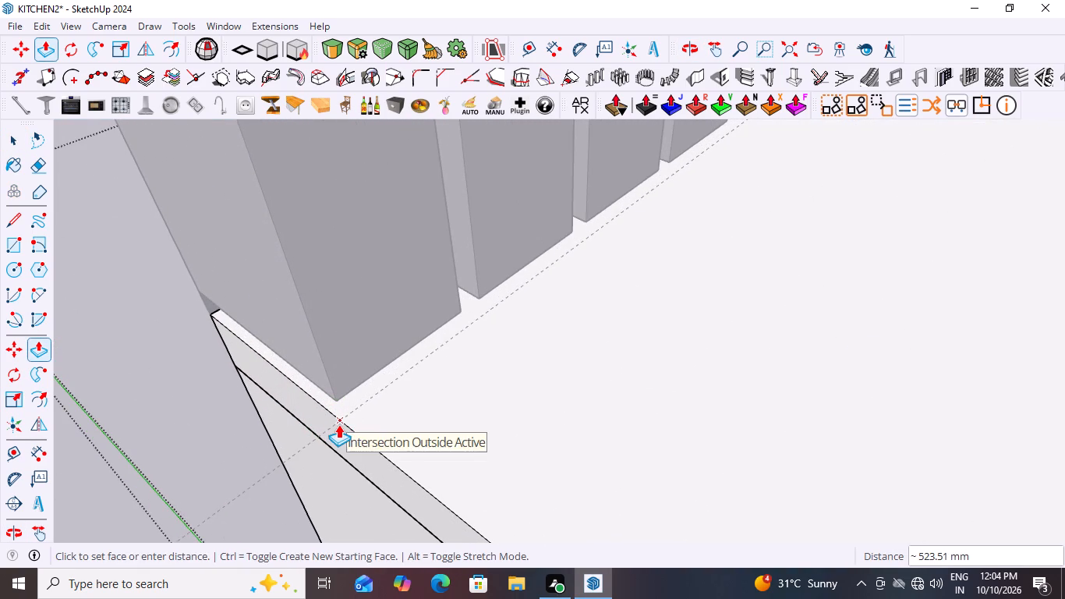
pyautogui.click(338, 424)
pyautogui.scroll(-18, 192, 363)
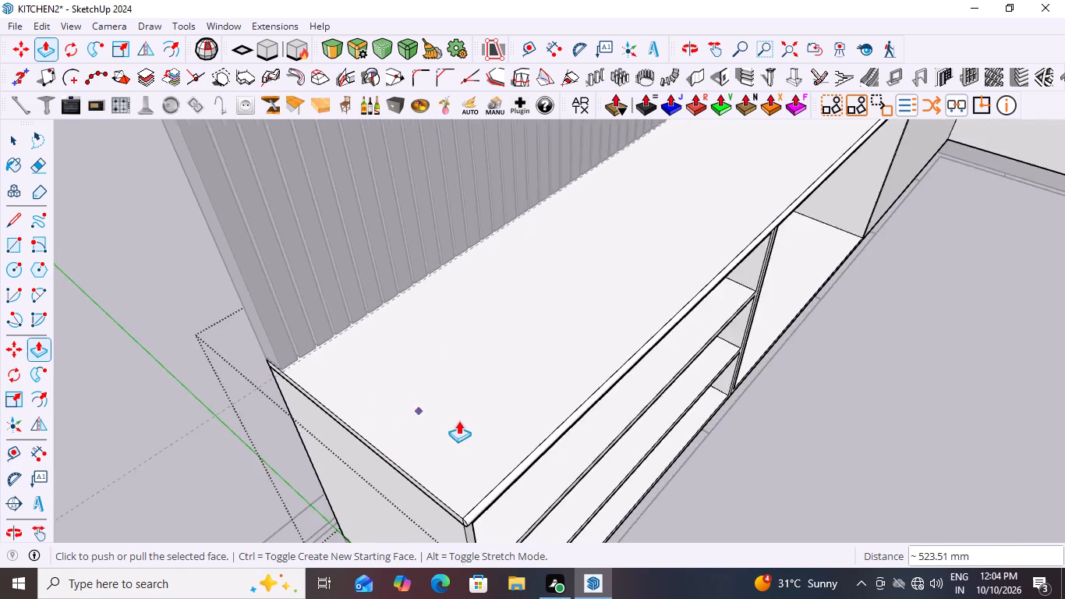
pyautogui.scroll(-11, 458, 420)
pyautogui.moveTo(875, 459); pyautogui.dragTo(719, 285, button='middle')
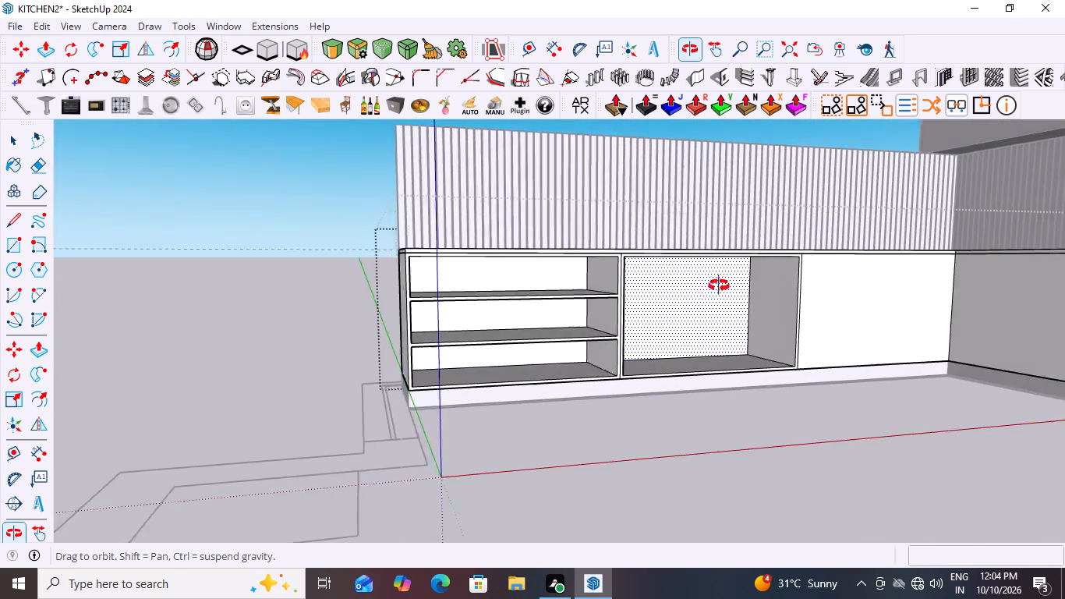
pyautogui.moveTo(719, 285); pyautogui.dragTo(679, 360, button='middle')
pyautogui.press('space')
pyautogui.click(743, 477)
# Inspect the three drawer openings and the hollowed middle section from the front and close up.
pyautogui.moveTo(787, 431); pyautogui.dragTo(777, 429, button='middle')
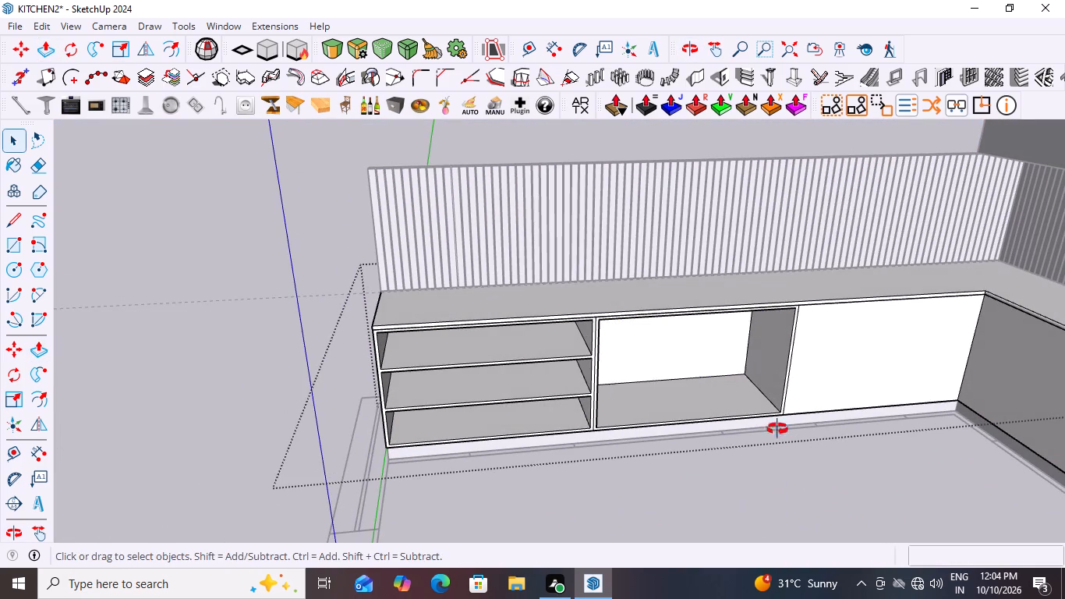
pyautogui.moveTo(777, 429); pyautogui.dragTo(692, 356, button='middle')
pyautogui.scroll(2, 542, 338)
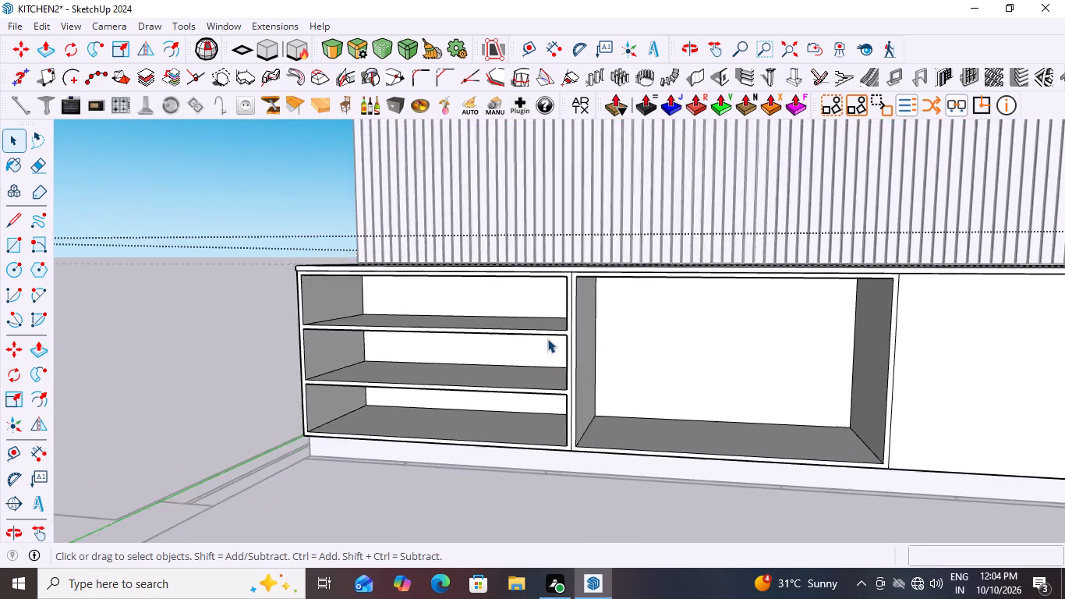
pyautogui.scroll(7, 547, 338)
pyautogui.moveTo(571, 358); pyautogui.dragTo(632, 358, button='middle')
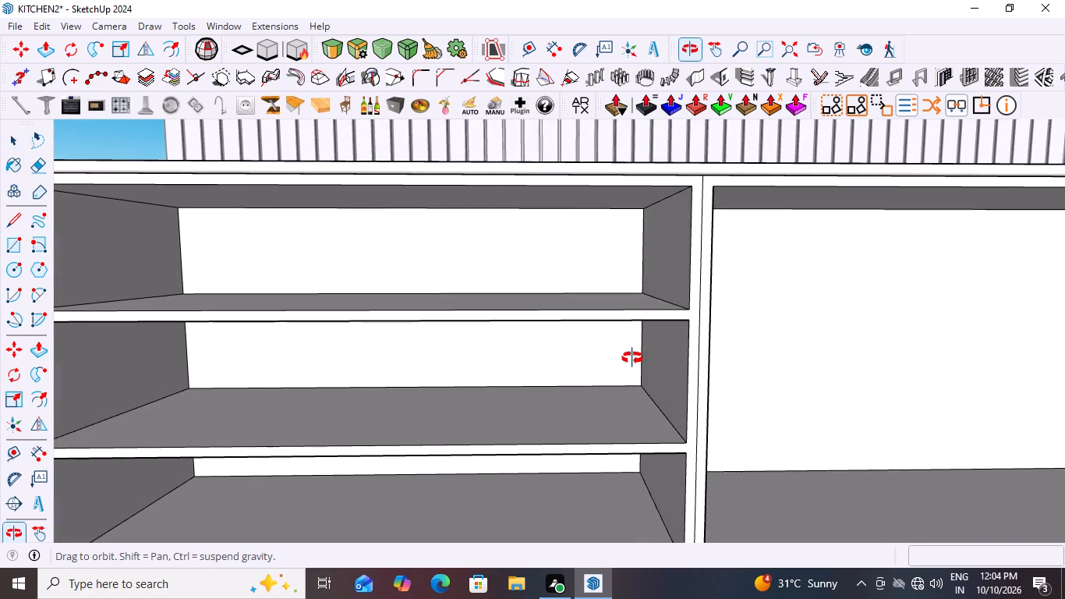
pyautogui.moveTo(632, 358); pyautogui.dragTo(612, 363, button='middle')
pyautogui.scroll(-2, 612, 363)
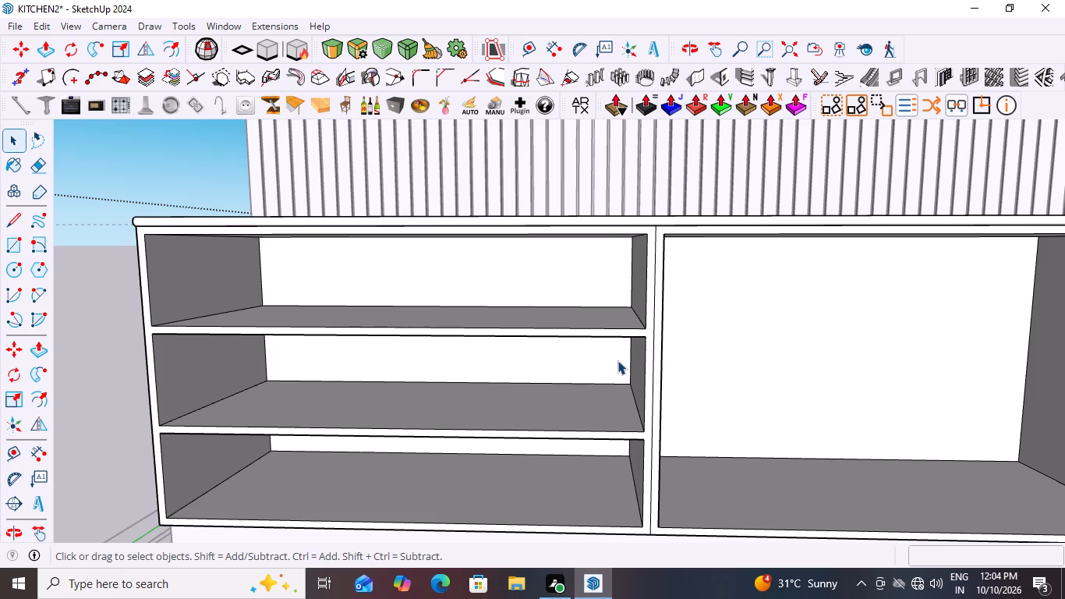
pyautogui.scroll(-10, 554, 367)
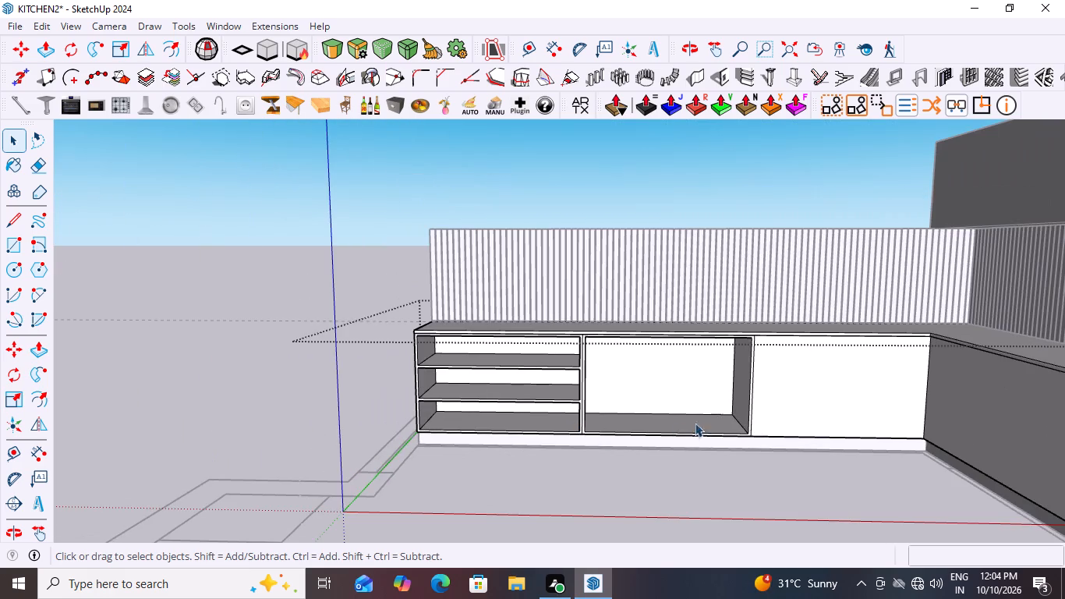
pyautogui.scroll(-3, 742, 406)
# Offset the outline of the solid front panel next to the corner inward 18 mm.
pyautogui.moveTo(690, 406); pyautogui.dragTo(699, 476, button='middle')
pyautogui.scroll(2, 806, 340)
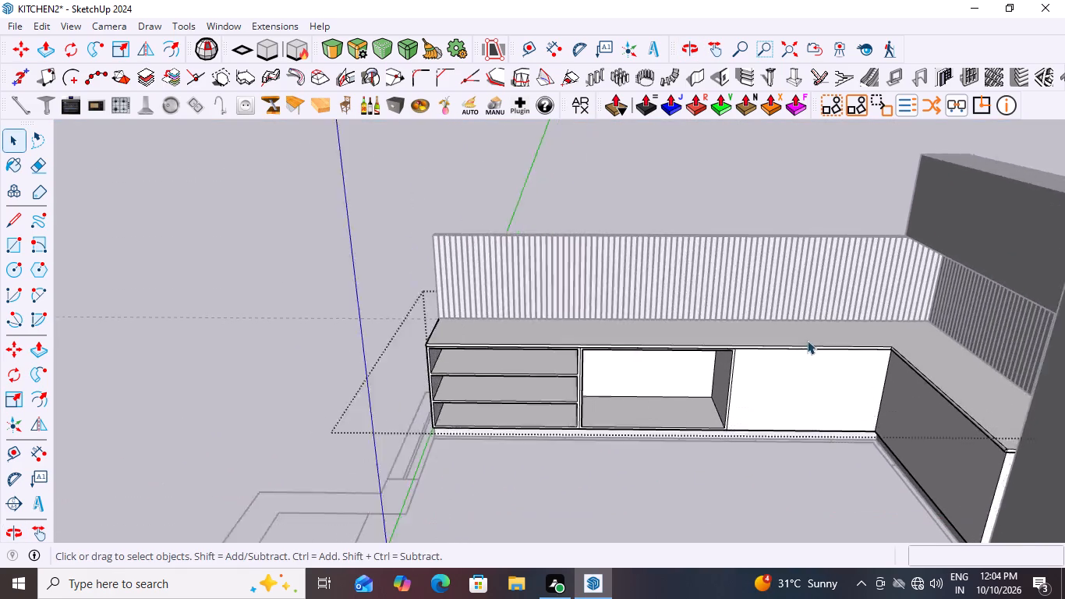
pyautogui.scroll(7, 807, 340)
pyautogui.moveTo(764, 400); pyautogui.dragTo(768, 368, button='middle')
pyautogui.scroll(1, 764, 400)
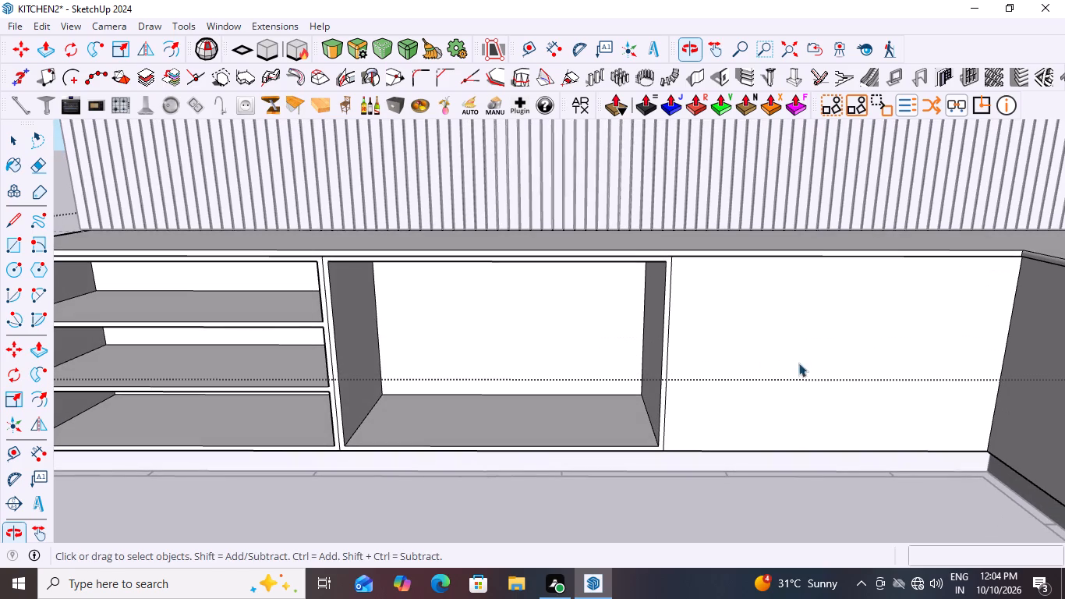
pyautogui.click(798, 322)
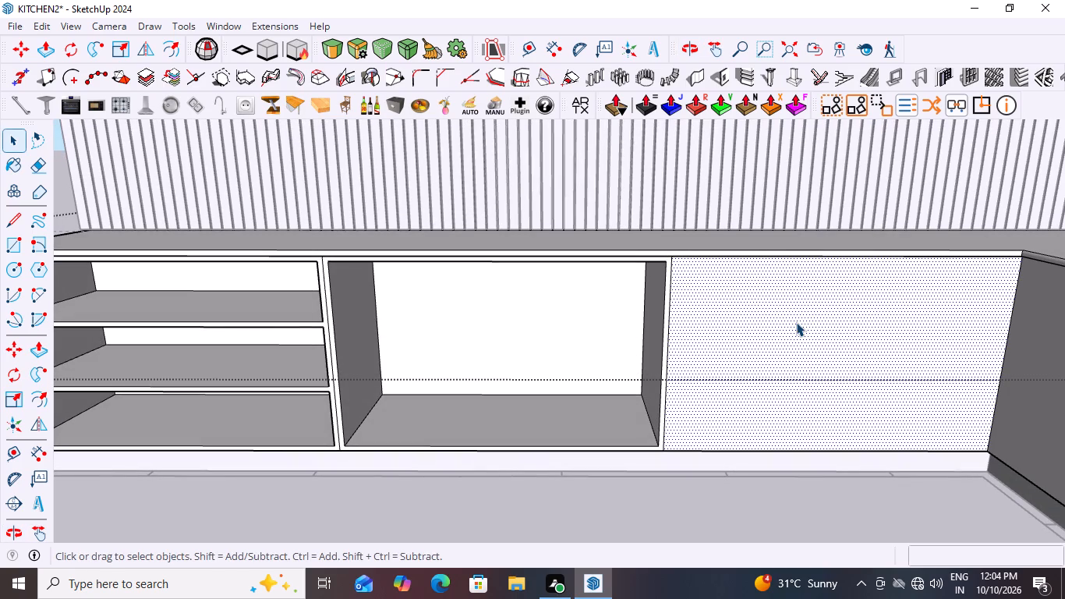
pyautogui.press('f')
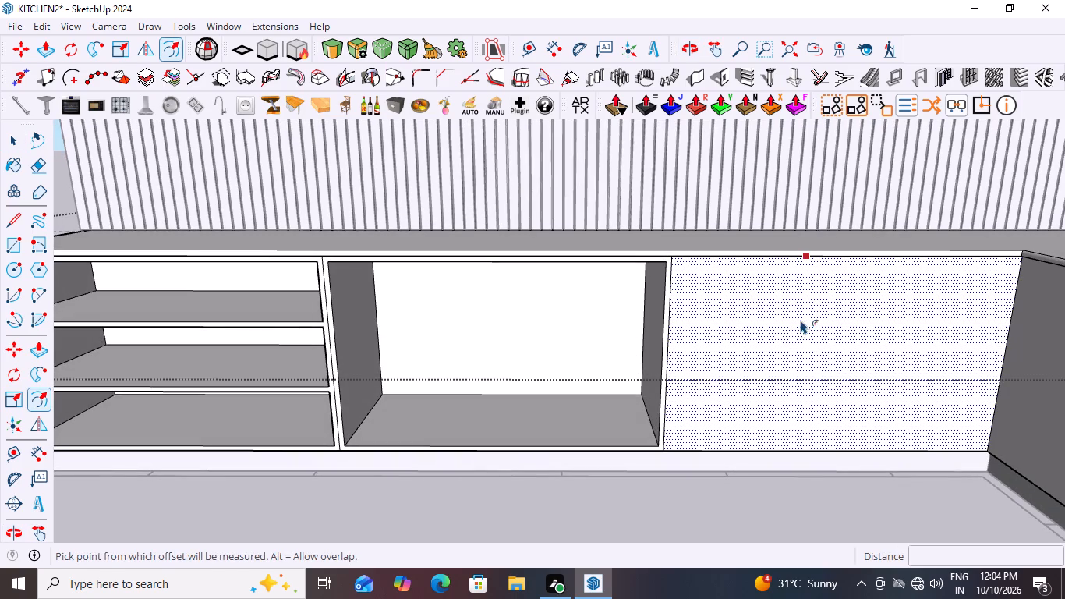
pyautogui.click(801, 320)
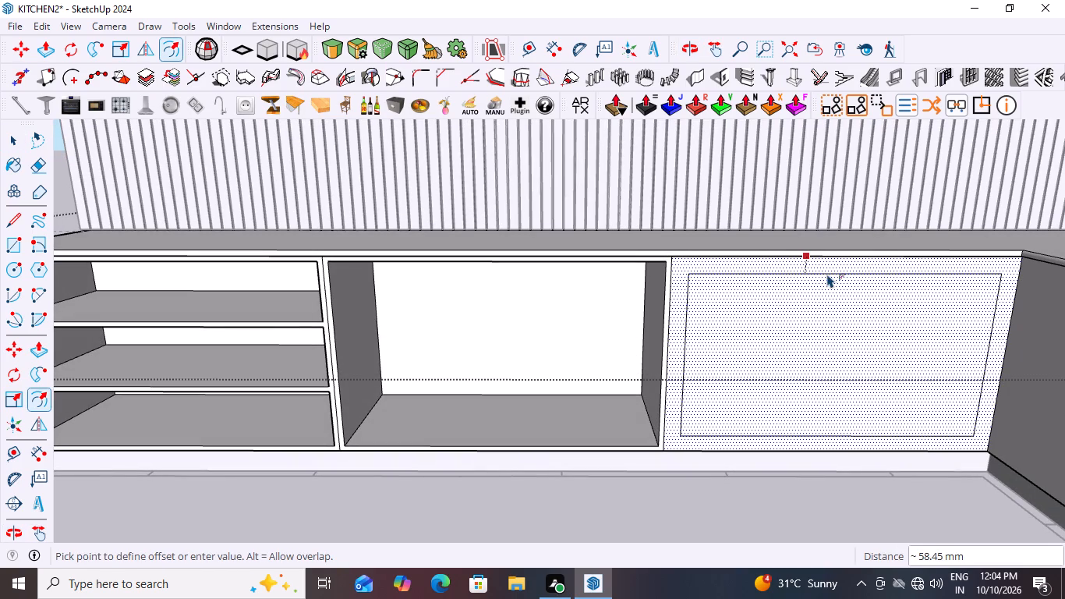
pyautogui.press('1')
pyautogui.press('8')
pyautogui.write('MM')
pyautogui.press('Return')
pyautogui.press('space')
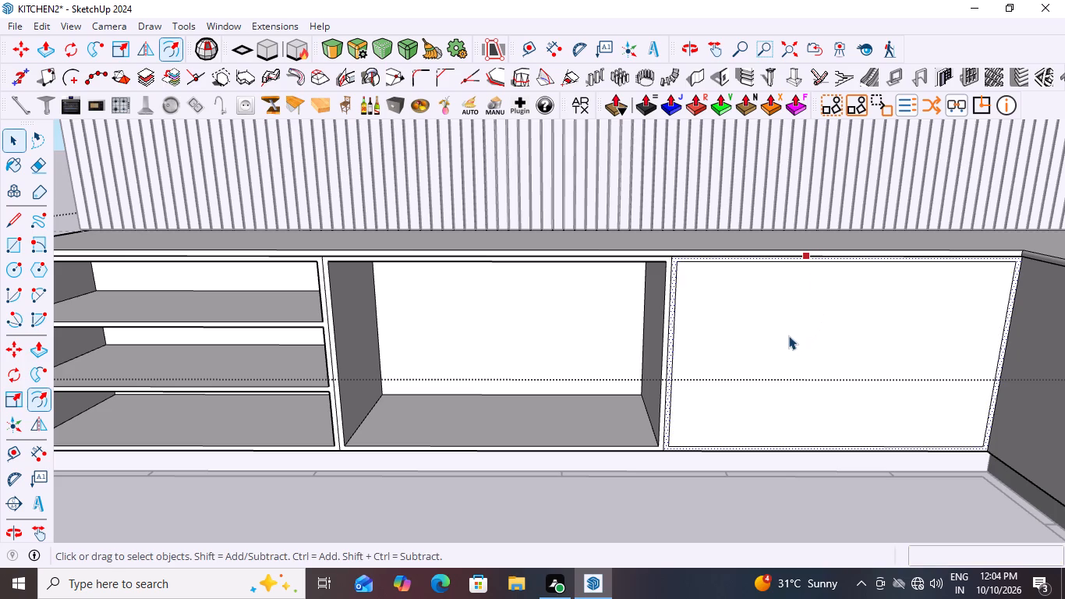
pyautogui.press('space')
pyautogui.press('space')
# Push the inset face of the section next to the corner inward about 523.5 mm, level with the guide line.
pyautogui.click(769, 328)
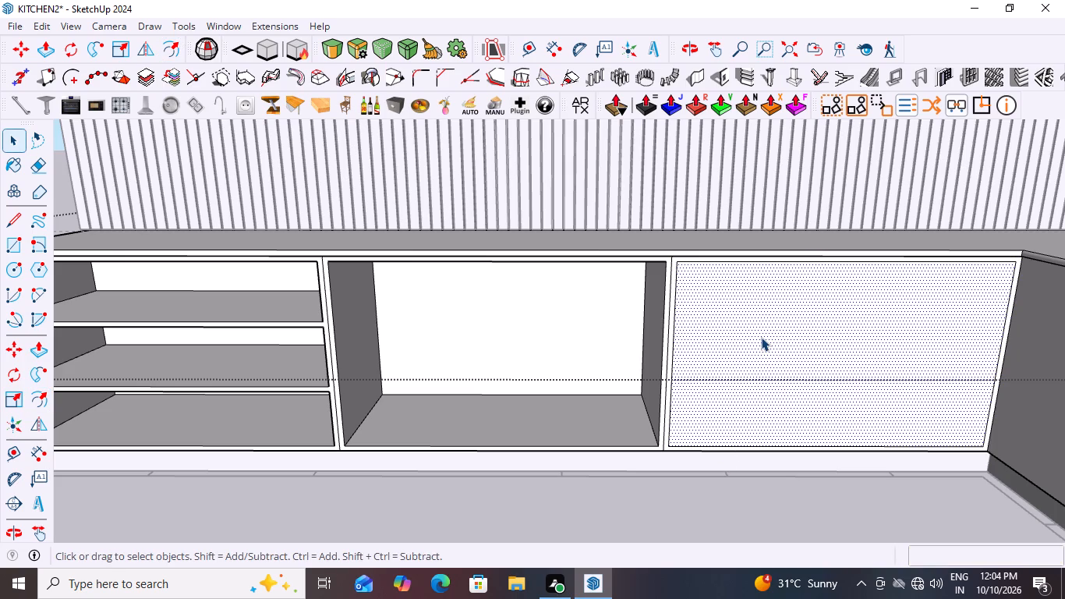
pyautogui.press('p')
pyautogui.click(761, 337)
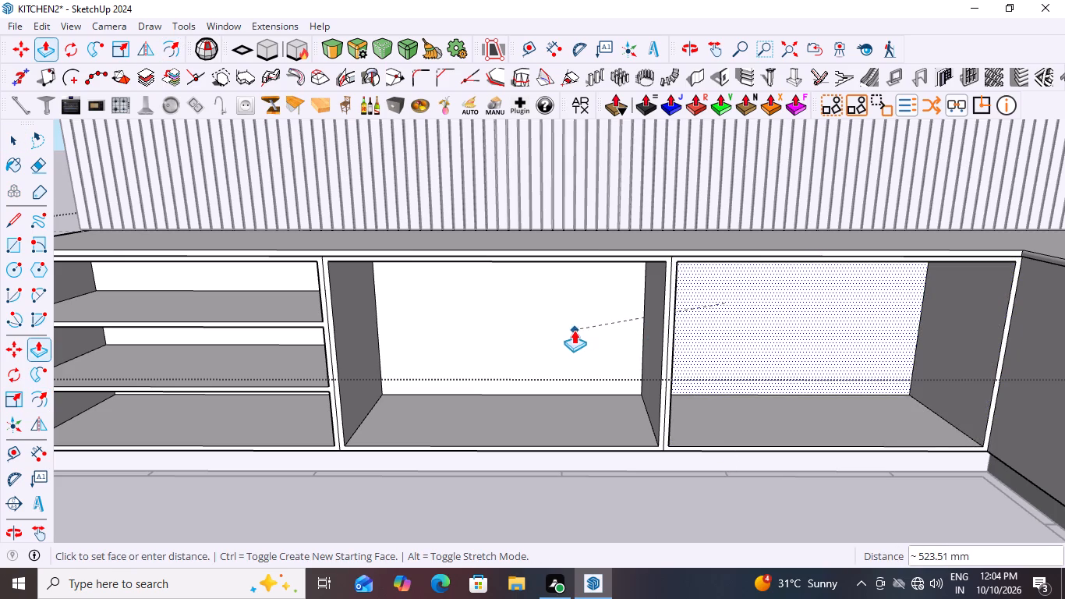
pyautogui.moveTo(574, 330); pyautogui.dragTo(823, 423, button='middle')
pyautogui.scroll(1, 834, 427)
pyautogui.scroll(-3, 458, 437)
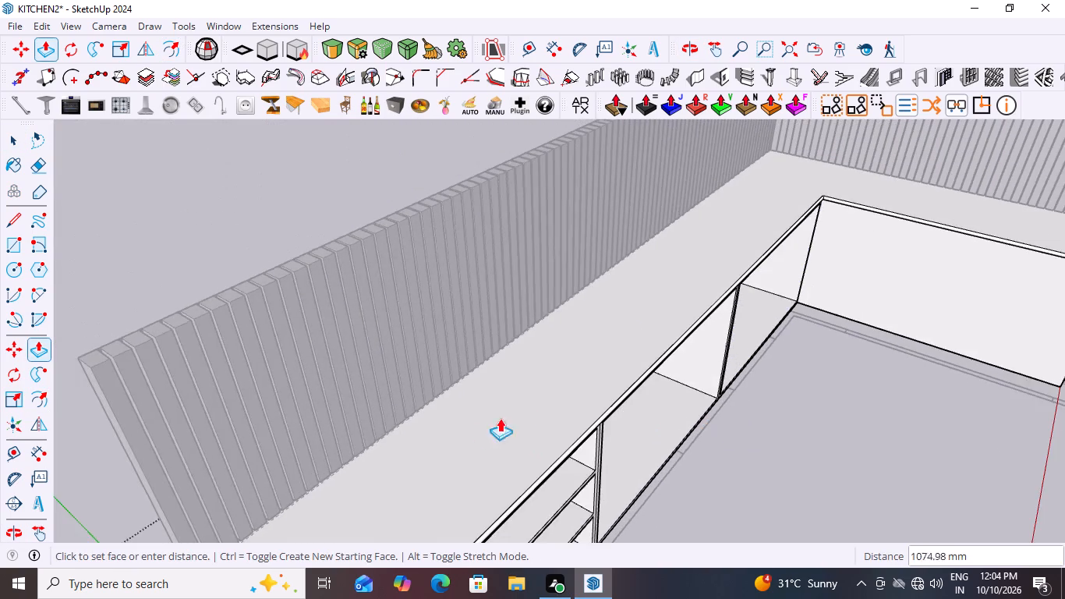
pyautogui.scroll(-7, 500, 418)
pyautogui.scroll(14, 388, 480)
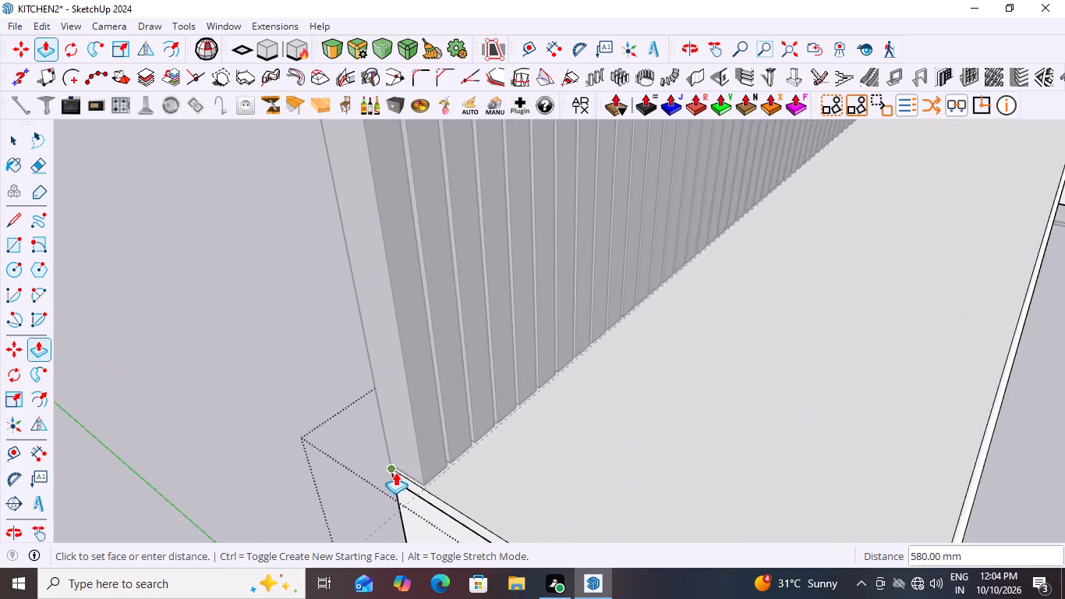
pyautogui.scroll(3, 395, 472)
pyautogui.scroll(18, 427, 499)
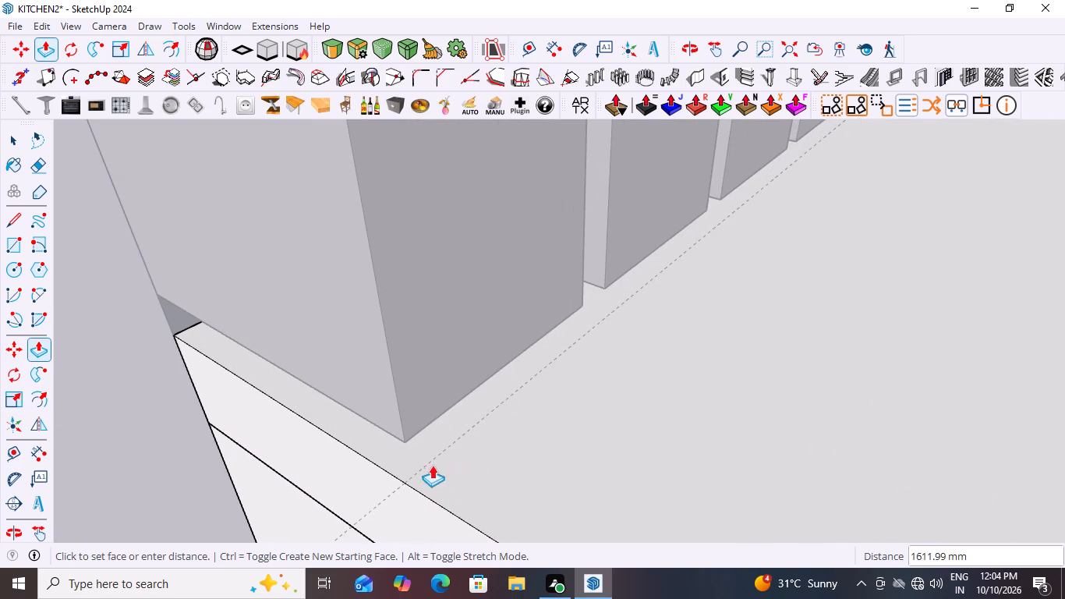
pyautogui.click(408, 482)
pyautogui.scroll(-7, 451, 428)
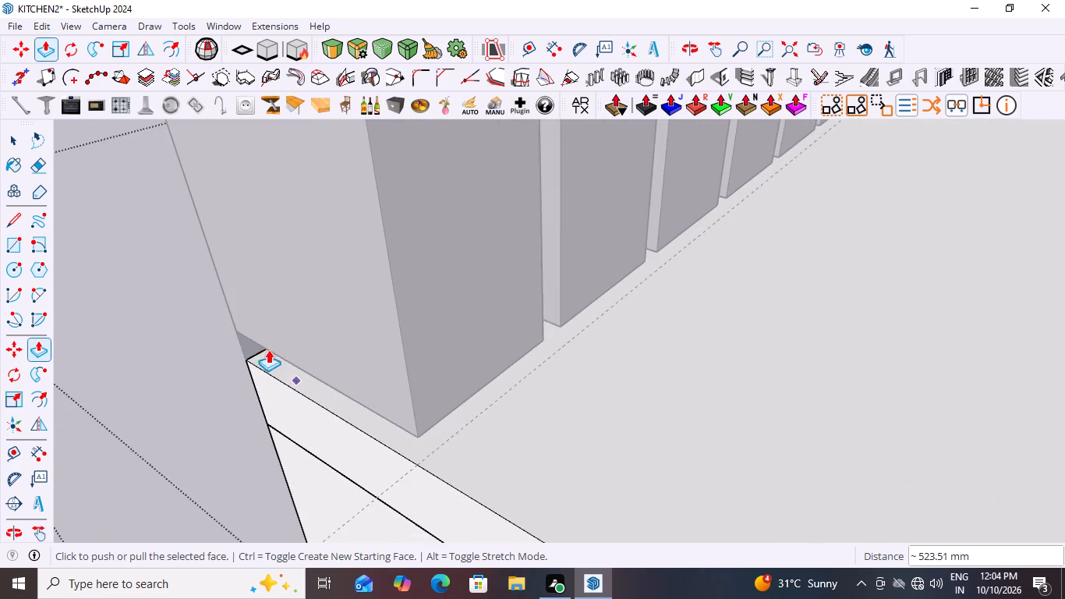
pyautogui.scroll(-20, 268, 349)
pyautogui.scroll(-9, 268, 349)
pyautogui.press('space')
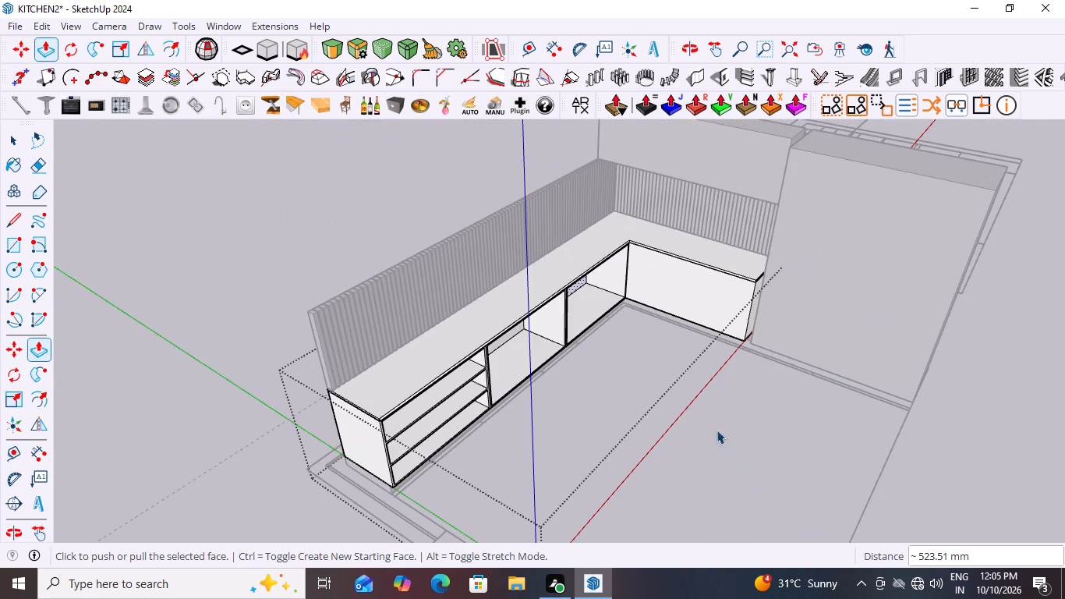
pyautogui.click(625, 380)
pyautogui.moveTo(683, 384); pyautogui.dragTo(526, 342, button='middle')
pyautogui.scroll(-1, 526, 342)
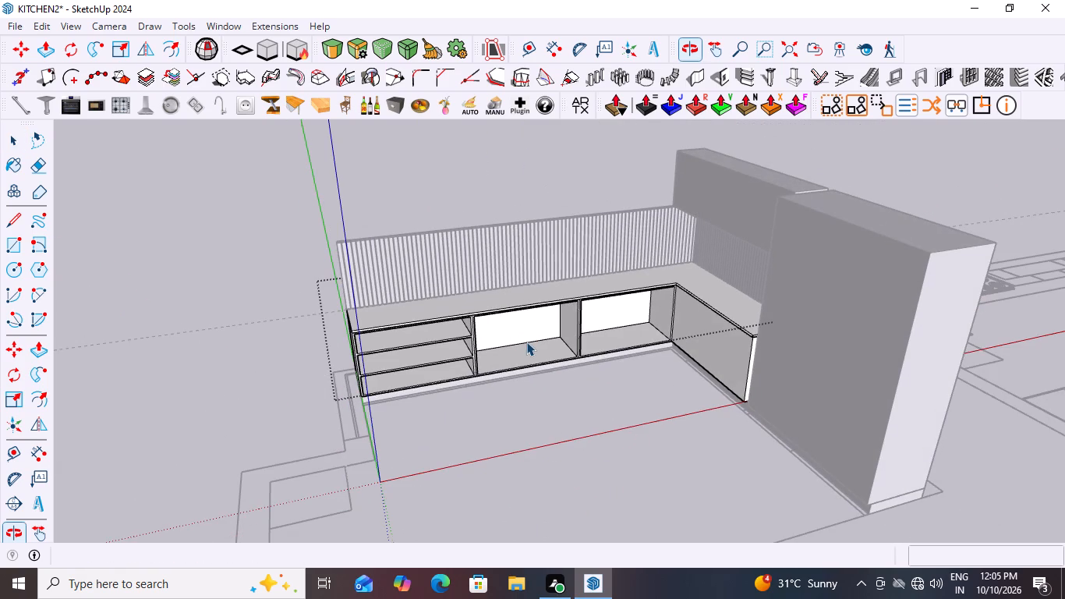
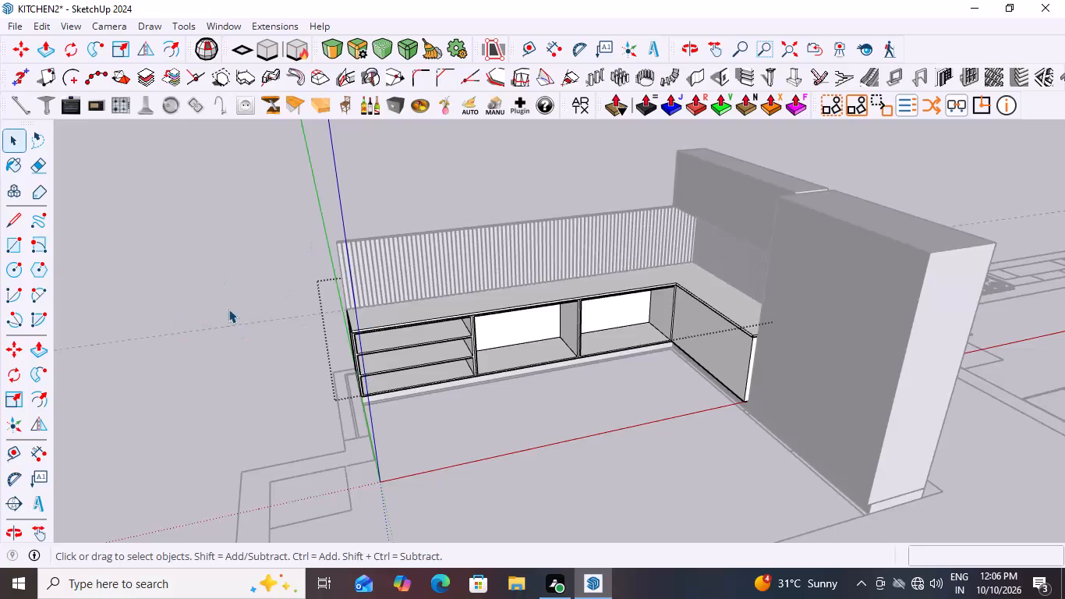
# Inspect the hollowed base cabinet and its surrounding kitchen units from several angles and distances.
pyautogui.scroll(-10, 279, 199)
pyautogui.scroll(3, 529, 370)
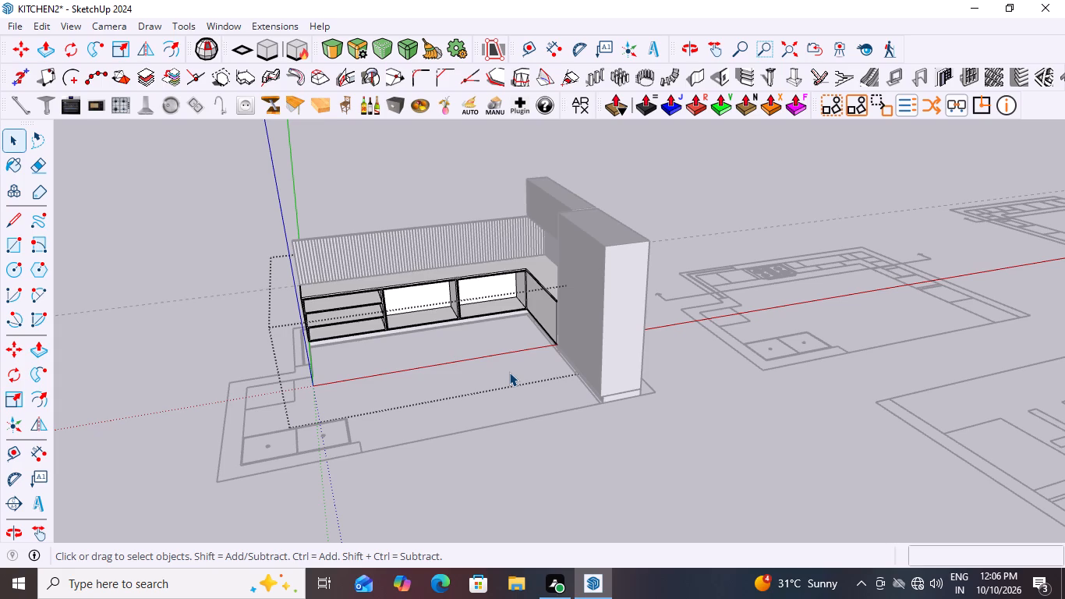
pyautogui.scroll(-11, 436, 331)
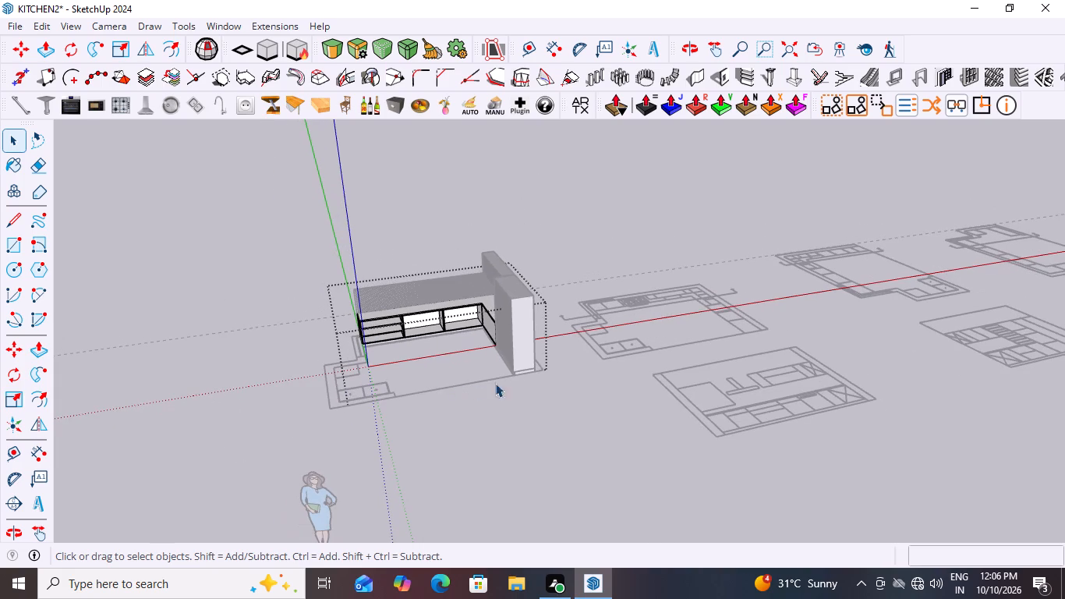
pyautogui.moveTo(546, 376); pyautogui.dragTo(543, 328, button='middle')
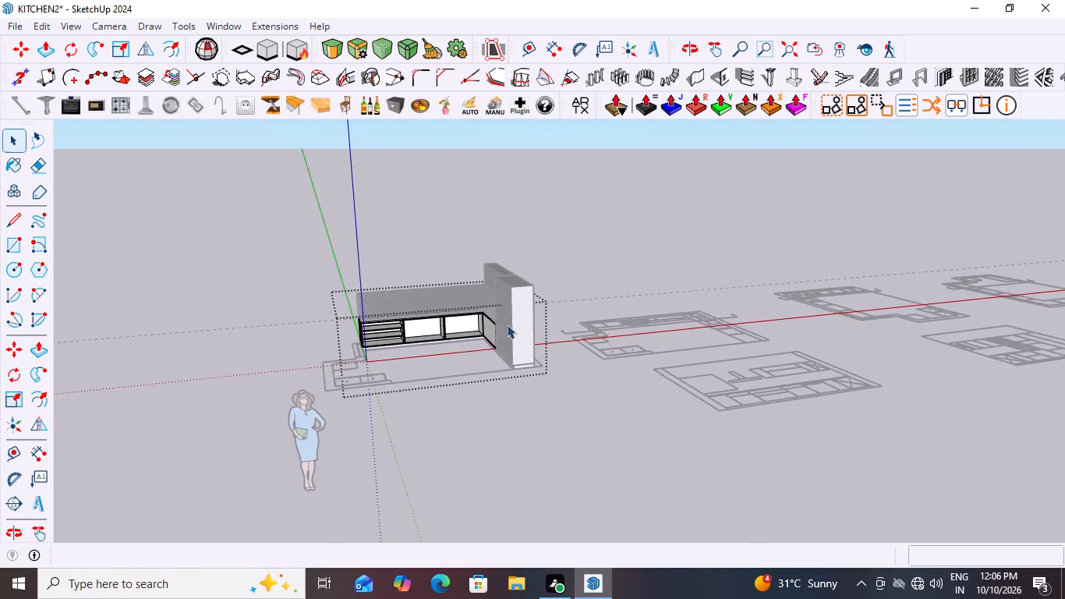
pyautogui.scroll(12, 399, 325)
pyautogui.scroll(-2, 405, 337)
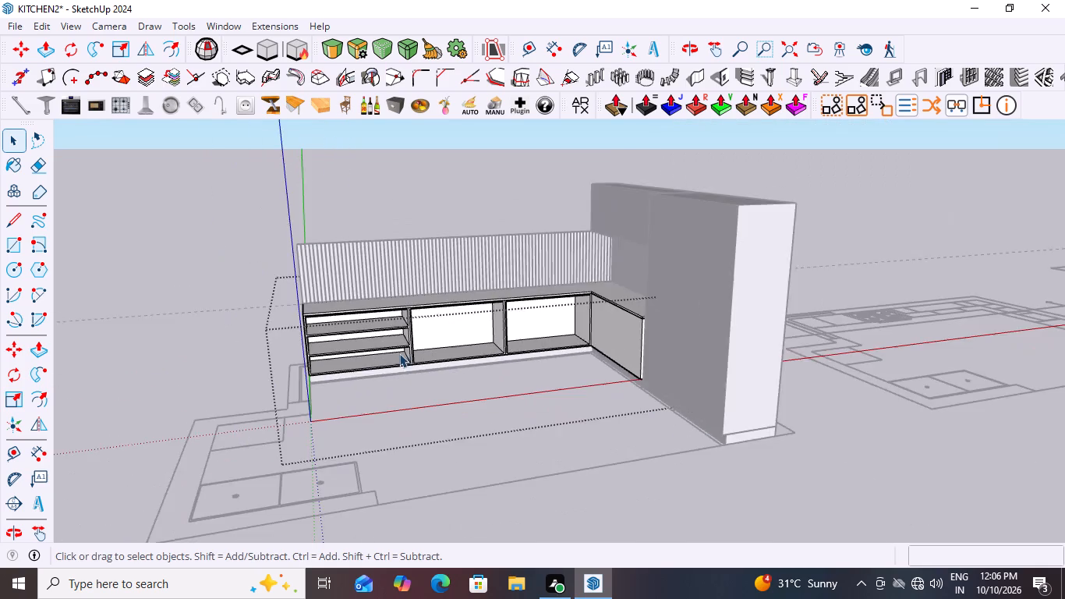
pyautogui.scroll(-8, 399, 353)
pyautogui.moveTo(483, 369); pyautogui.dragTo(371, 338, button='middle')
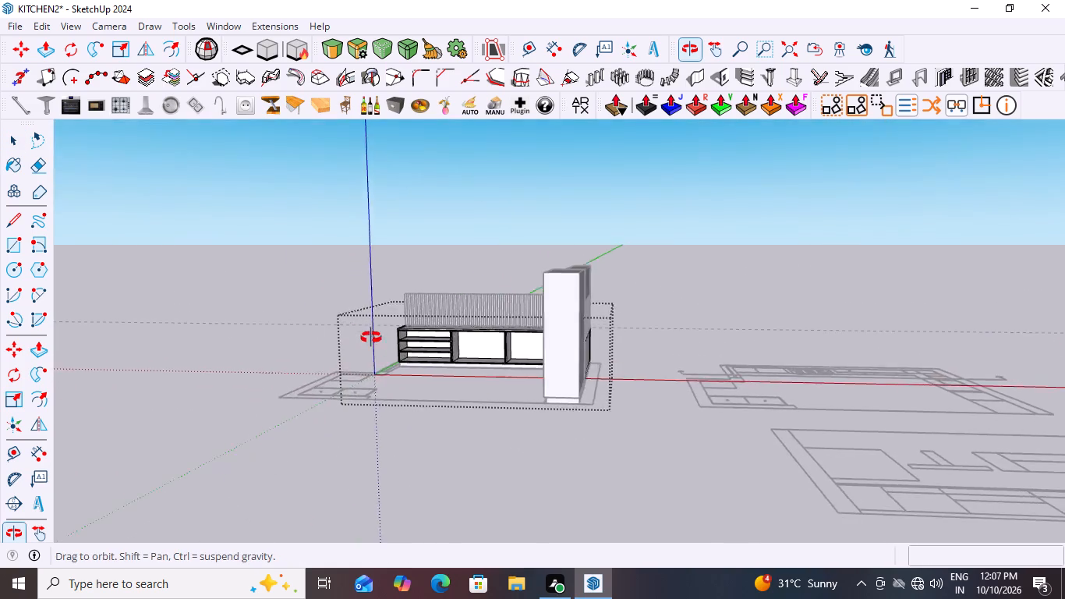
pyautogui.moveTo(371, 338); pyautogui.dragTo(469, 399, button='middle')
pyautogui.scroll(12, 461, 346)
pyautogui.scroll(-9, 463, 331)
# Push the middle section's side face 9 mm into the divider it shares with the section next to the corner.
pyautogui.scroll(10, 412, 333)
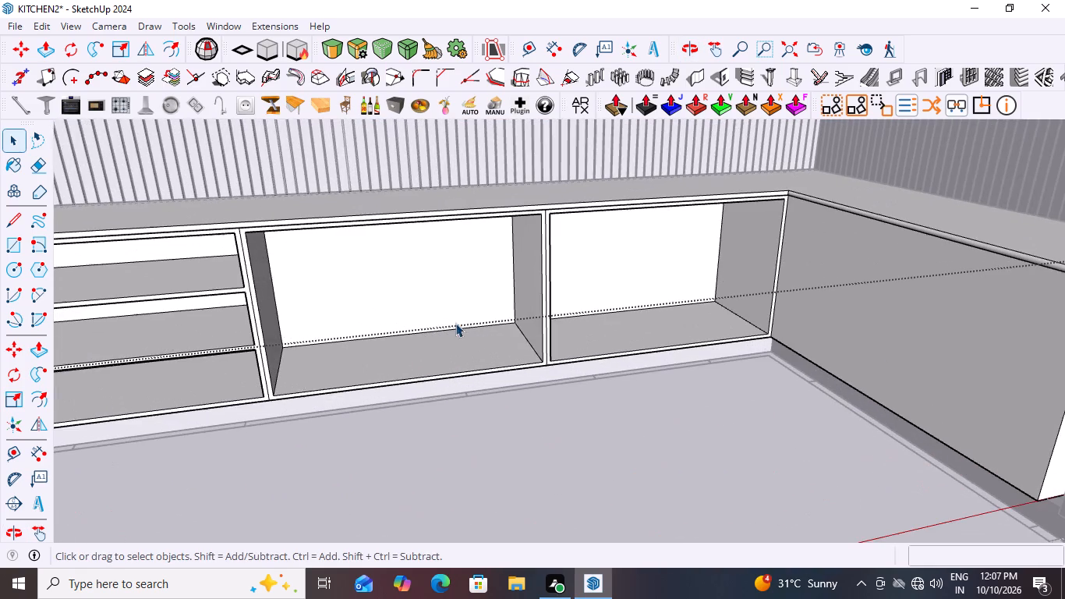
pyautogui.moveTo(501, 314); pyautogui.dragTo(476, 313, button='middle')
pyautogui.scroll(8, 501, 286)
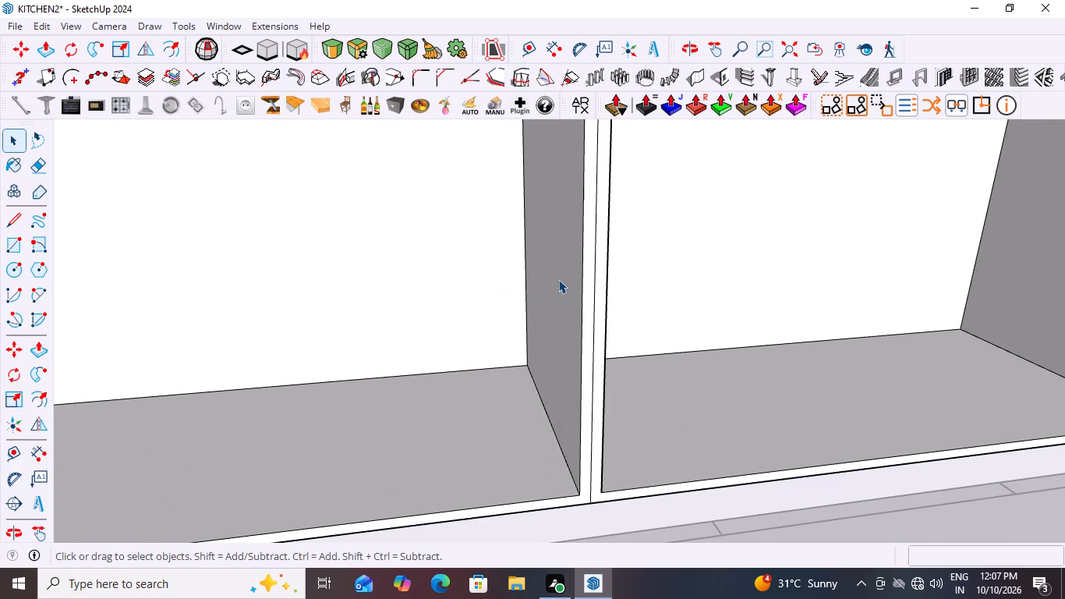
pyautogui.click(558, 279)
pyautogui.press('p')
pyautogui.click(560, 279)
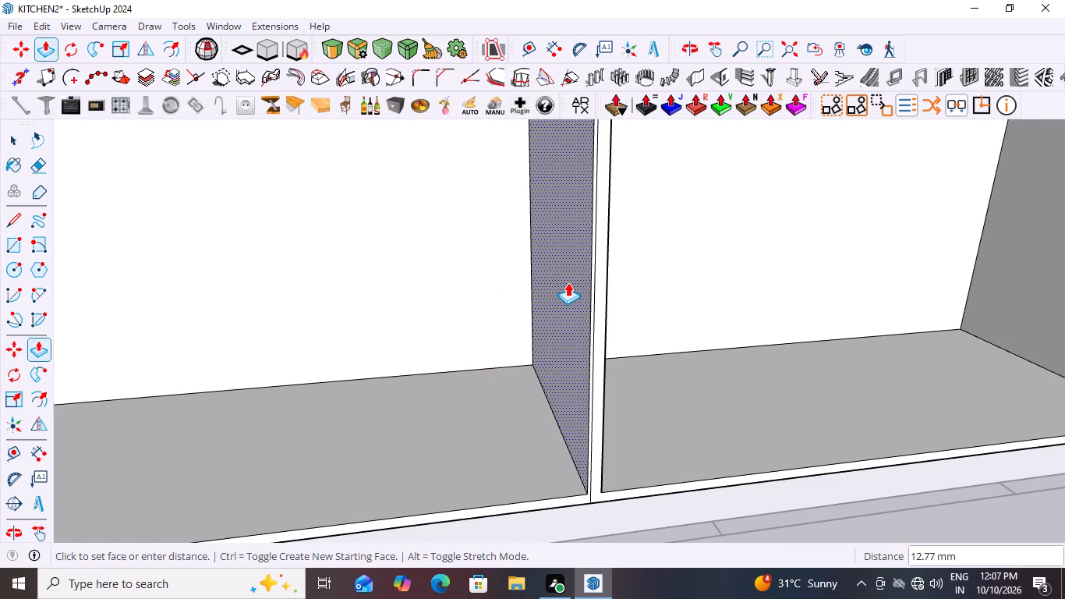
pyautogui.write('9MM')
pyautogui.press('Return')
pyautogui.scroll(-6, 511, 310)
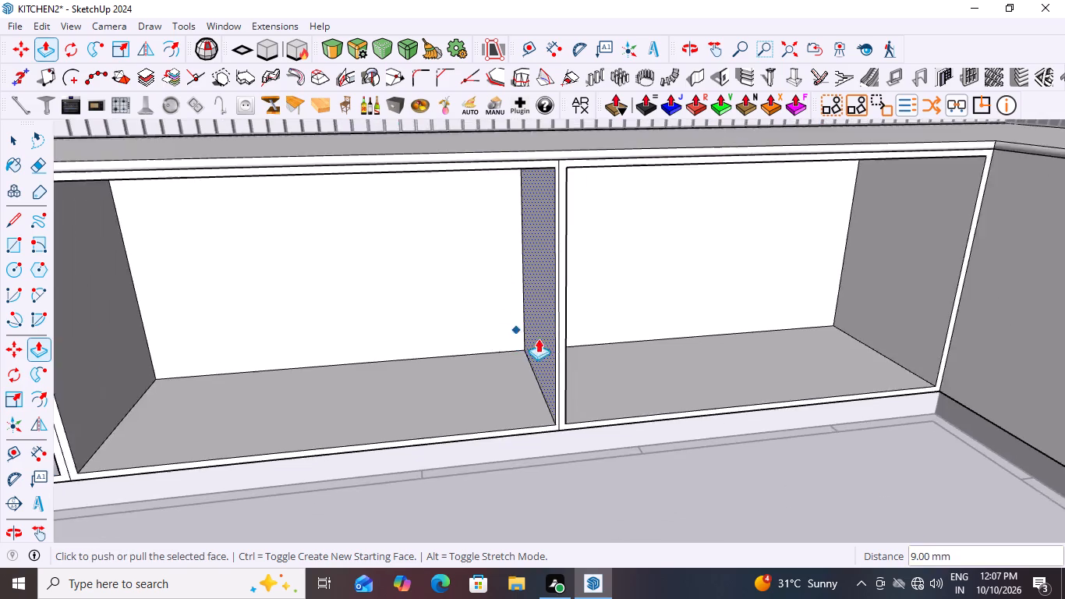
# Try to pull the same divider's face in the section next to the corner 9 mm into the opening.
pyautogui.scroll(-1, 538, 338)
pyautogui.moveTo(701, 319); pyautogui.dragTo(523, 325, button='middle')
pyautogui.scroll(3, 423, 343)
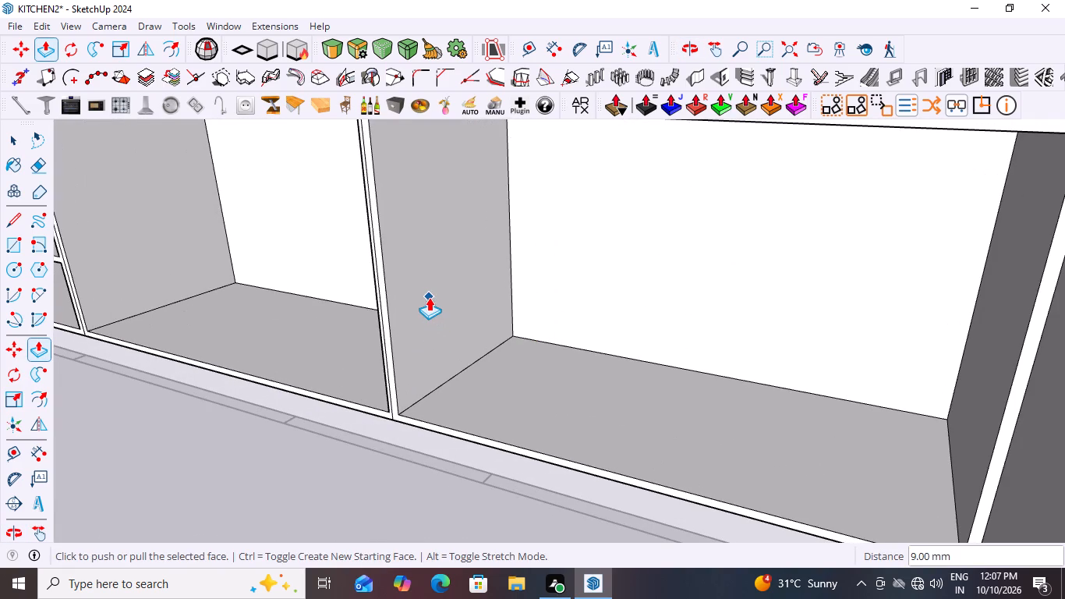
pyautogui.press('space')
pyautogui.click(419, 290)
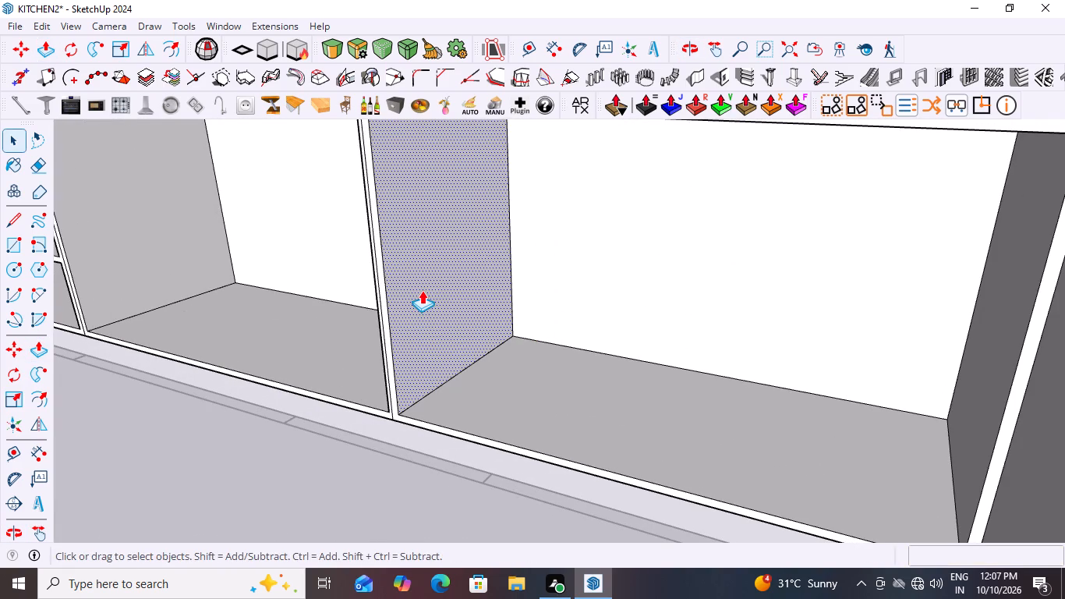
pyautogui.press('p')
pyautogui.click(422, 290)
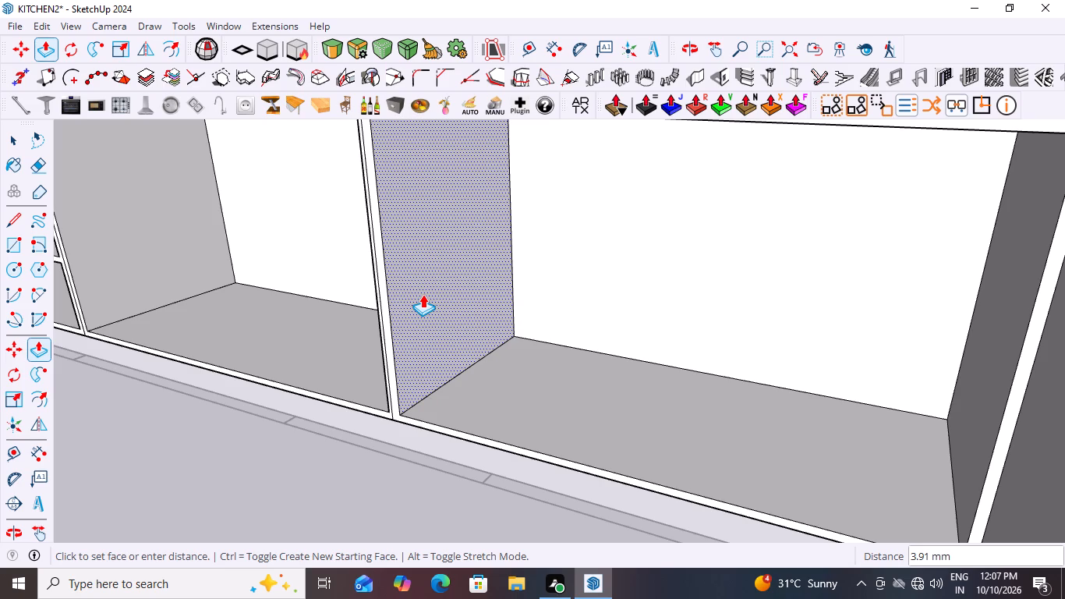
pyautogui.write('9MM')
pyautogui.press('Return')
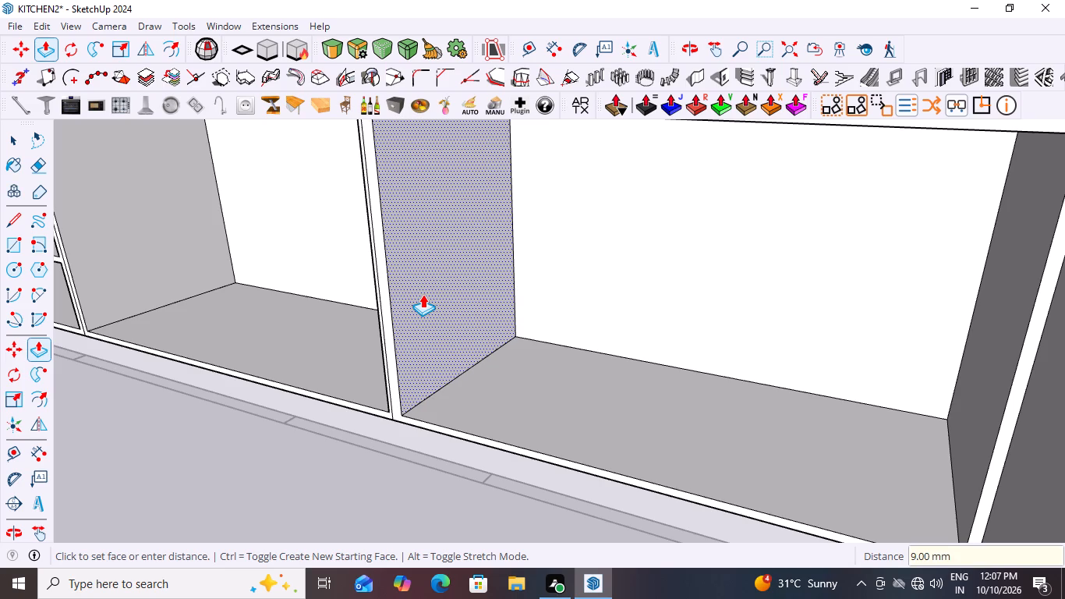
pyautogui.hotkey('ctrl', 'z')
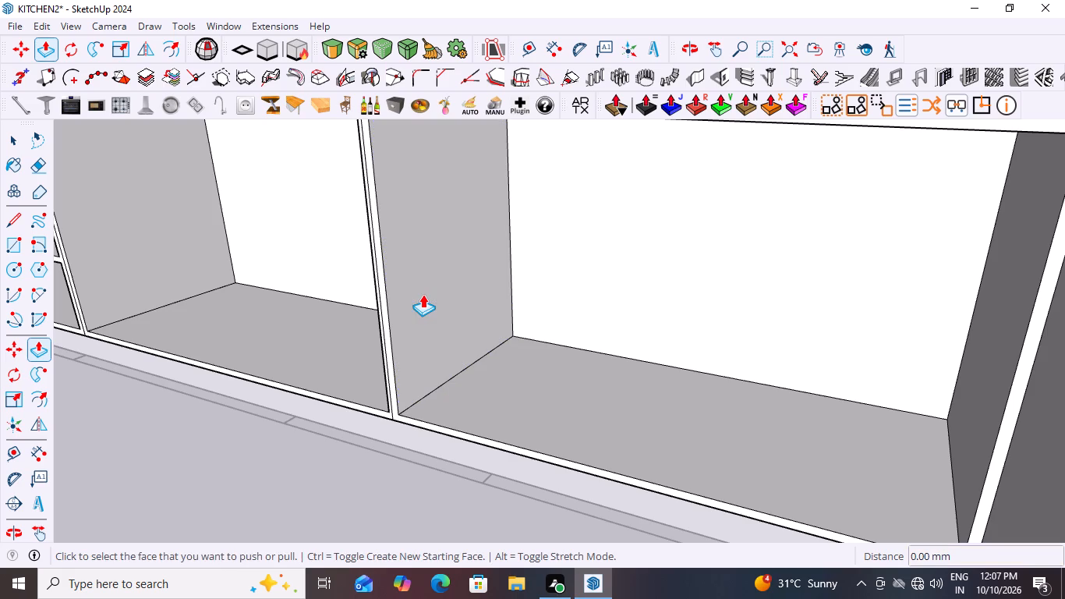
# Push the divider's face in the section next to the corner 9 mm into the divider.
pyautogui.press('space')
pyautogui.click(423, 294)
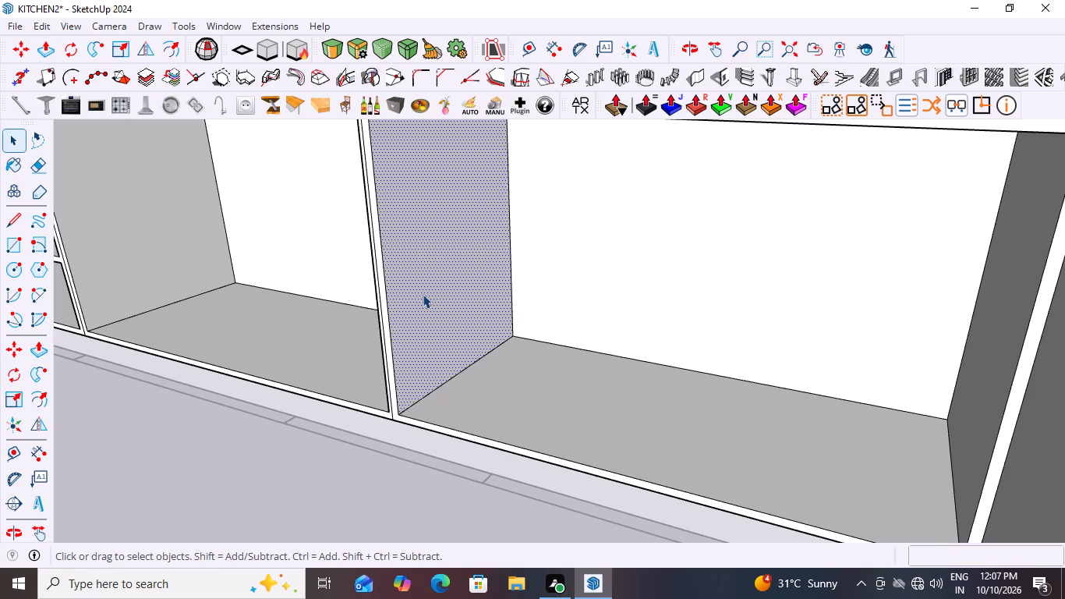
pyautogui.press('p')
pyautogui.click(423, 294)
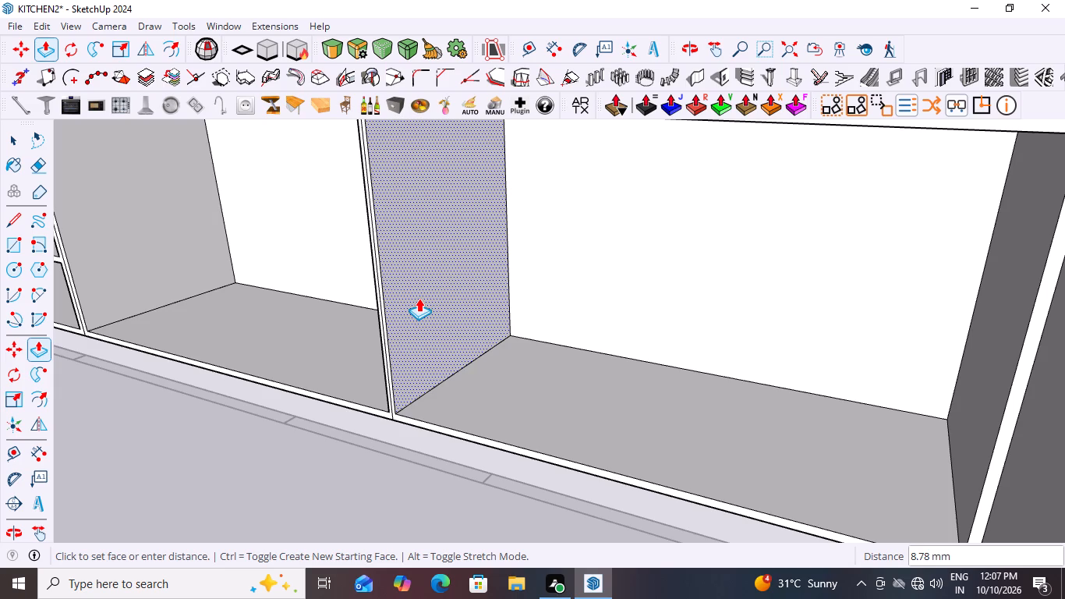
pyautogui.press('9')
pyautogui.write('MM')
pyautogui.press('Return')
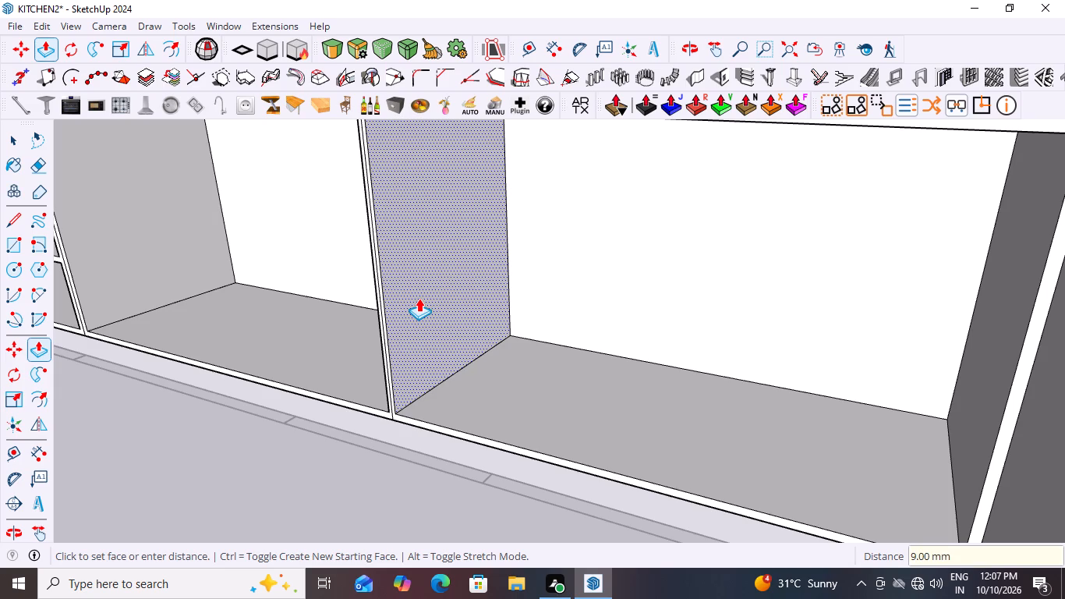
pyautogui.press('Return')
pyautogui.press('space')
pyautogui.click(334, 438)
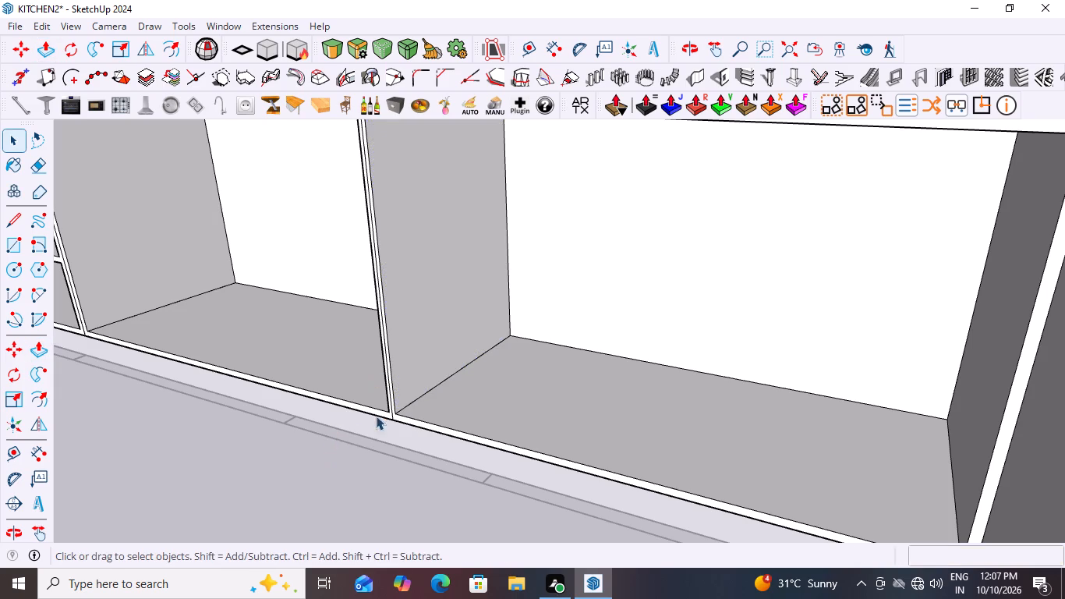
# Delete the vertical seam line on the front edge of the divider between the middle section and the section next to the corner.
pyautogui.moveTo(504, 417); pyautogui.dragTo(668, 391, button='middle')
pyautogui.scroll(10, 780, 320)
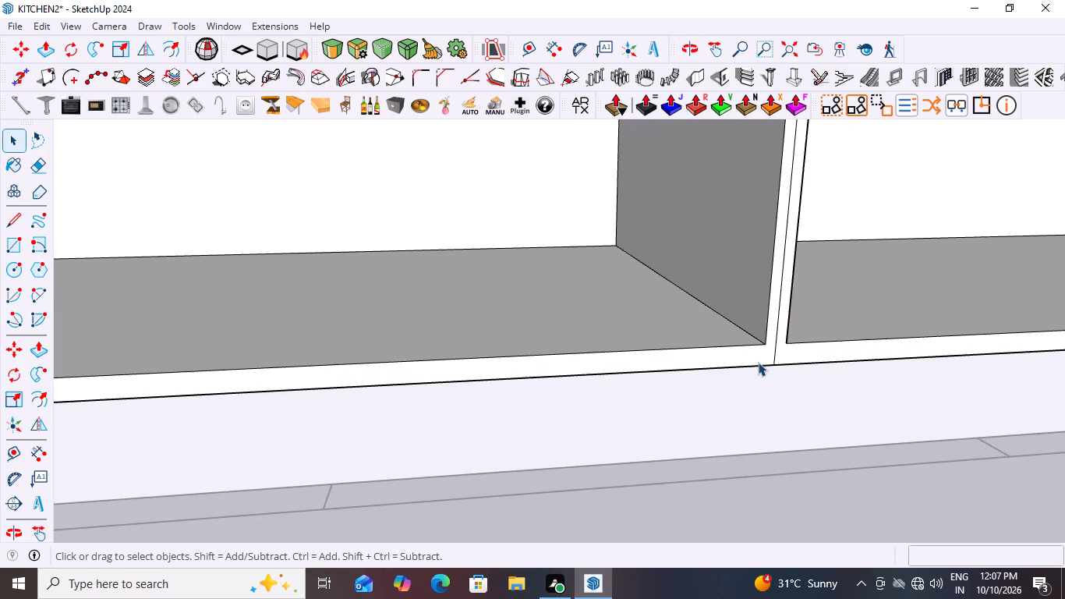
pyautogui.scroll(6, 794, 346)
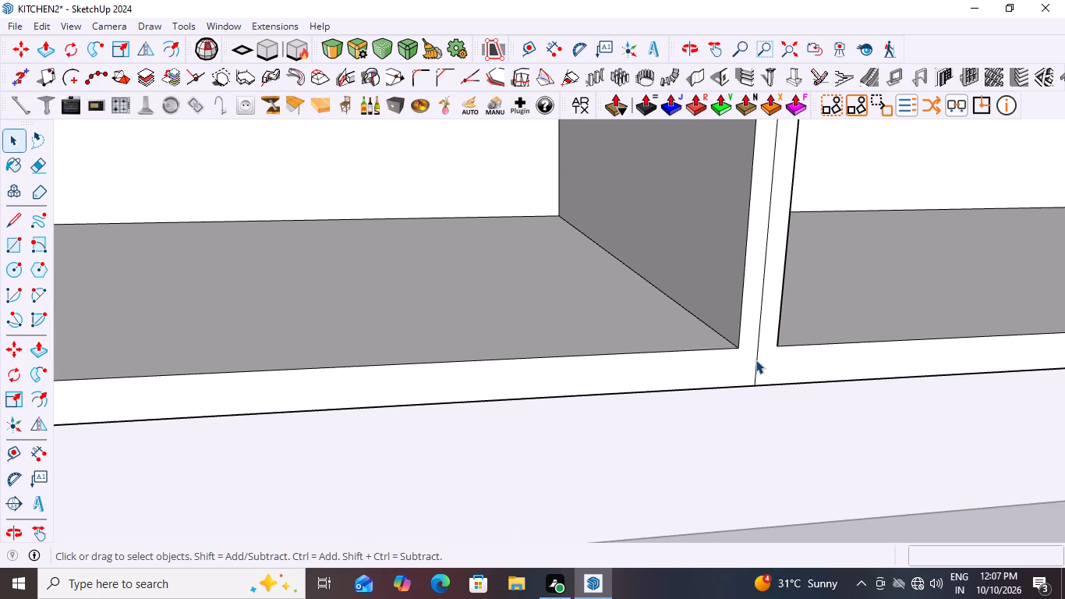
pyautogui.click(755, 360)
pyautogui.scroll(-4, 638, 353)
pyautogui.press('Delete')
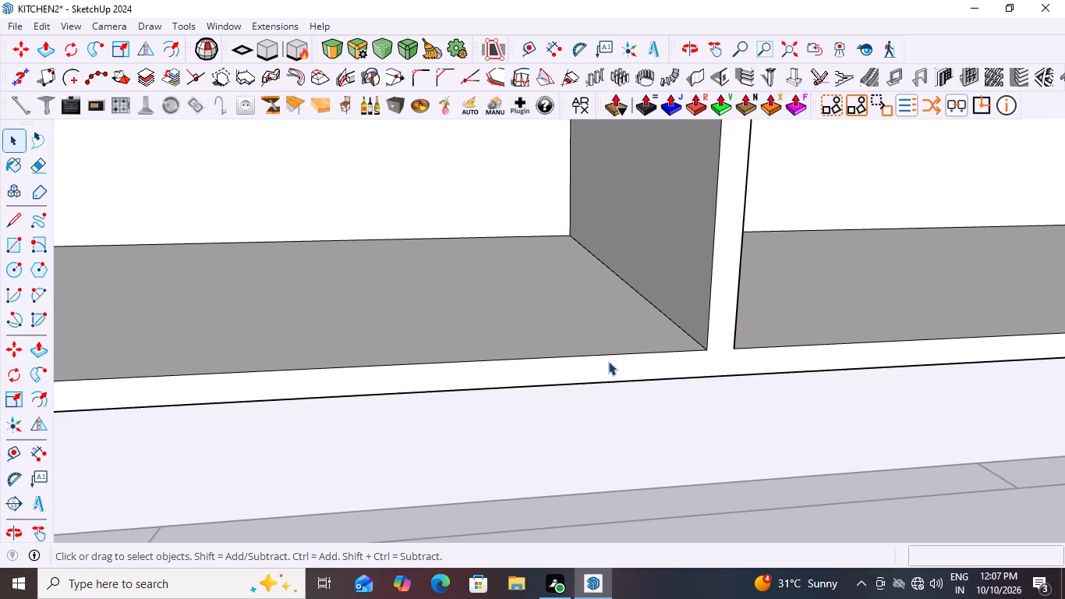
# Push the bottom drawer opening's side face 9 mm into the divider shared with the middle section.
pyautogui.scroll(-20, 603, 363)
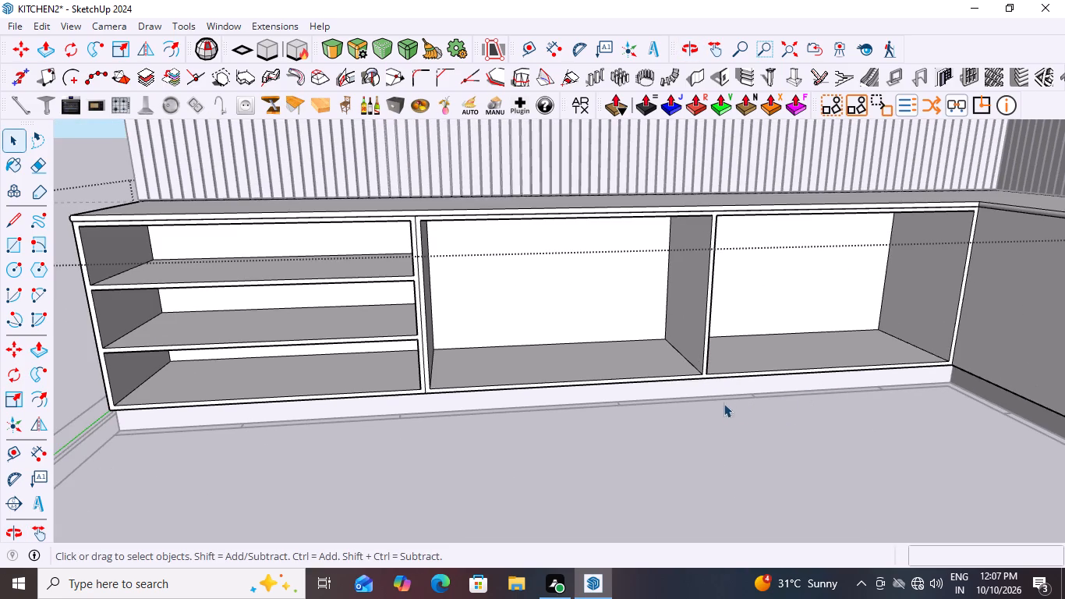
pyautogui.scroll(2, 388, 414)
pyautogui.moveTo(413, 405); pyautogui.dragTo(383, 402, button='middle')
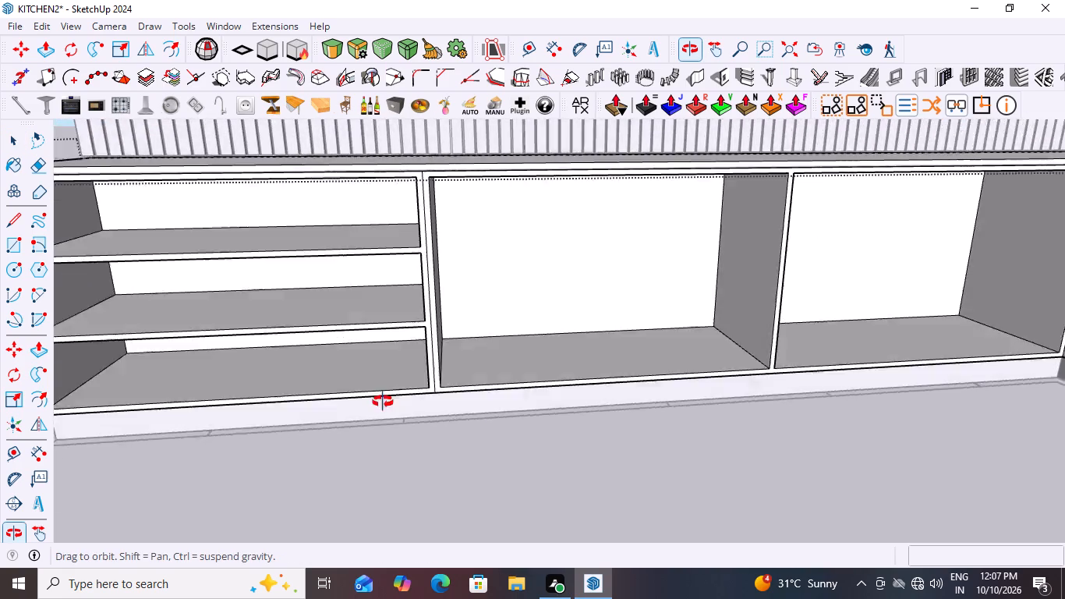
pyautogui.moveTo(383, 402); pyautogui.dragTo(469, 389, button='middle')
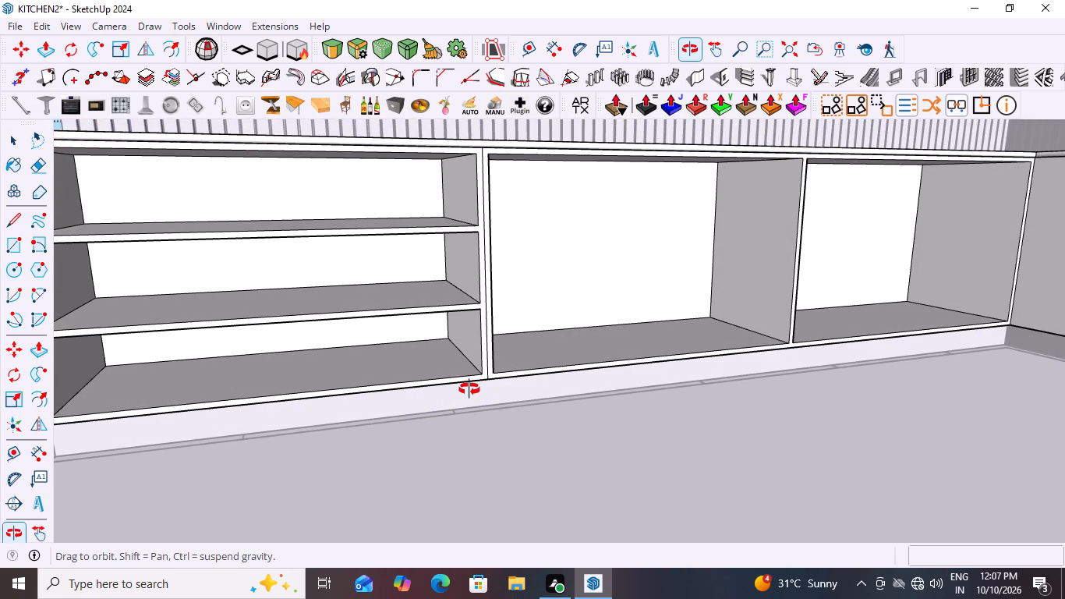
pyautogui.moveTo(469, 389); pyautogui.dragTo(475, 391, button='middle')
pyautogui.scroll(-2, 469, 389)
pyautogui.scroll(6, 458, 333)
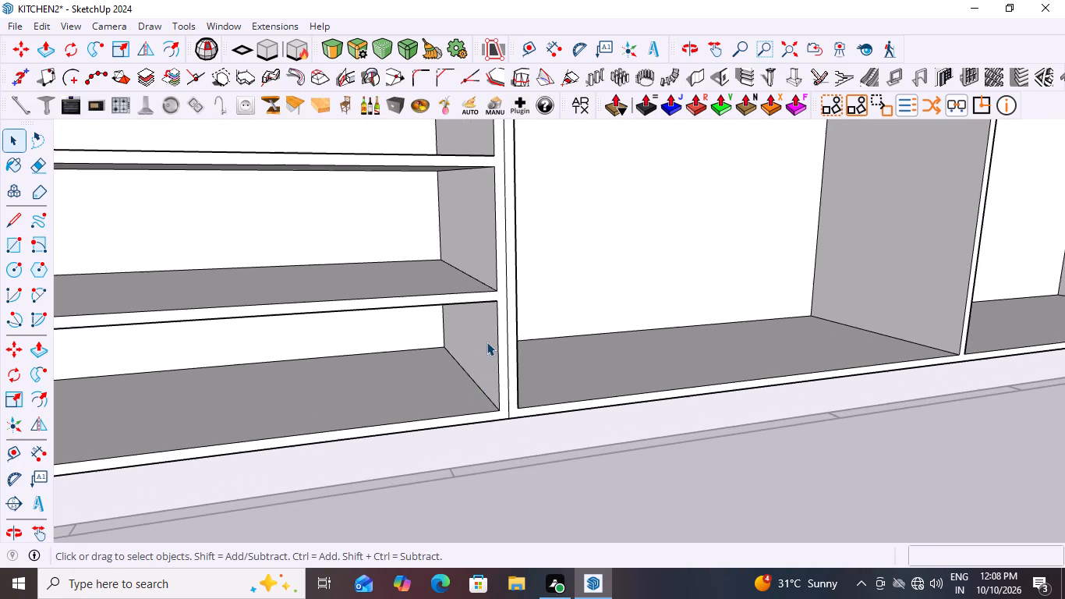
pyautogui.click(476, 334)
pyautogui.doubleClick(476, 334)
pyautogui.click(476, 334)
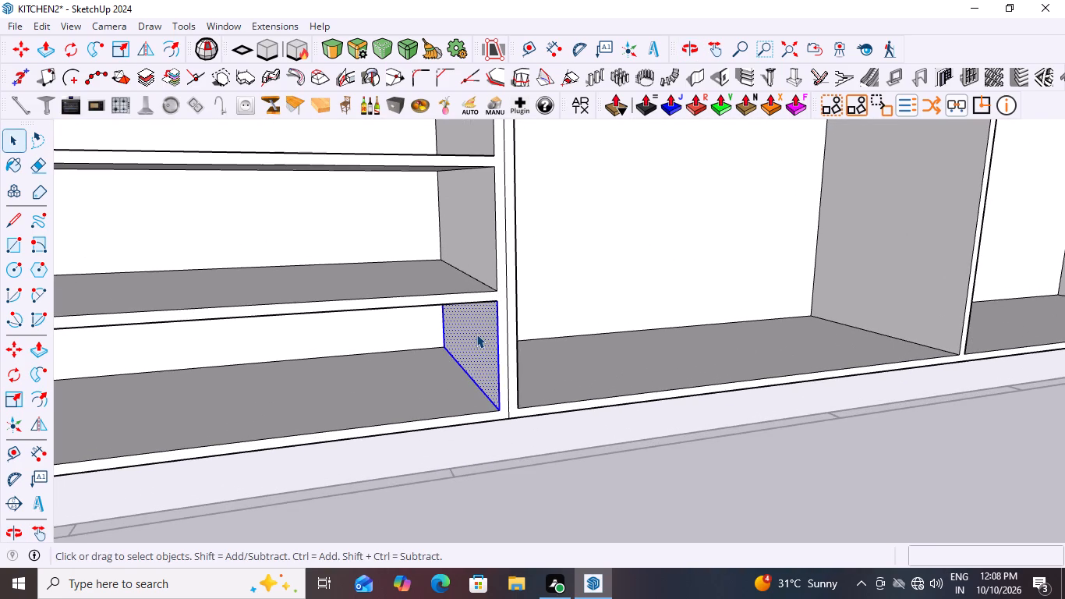
pyautogui.click(476, 334)
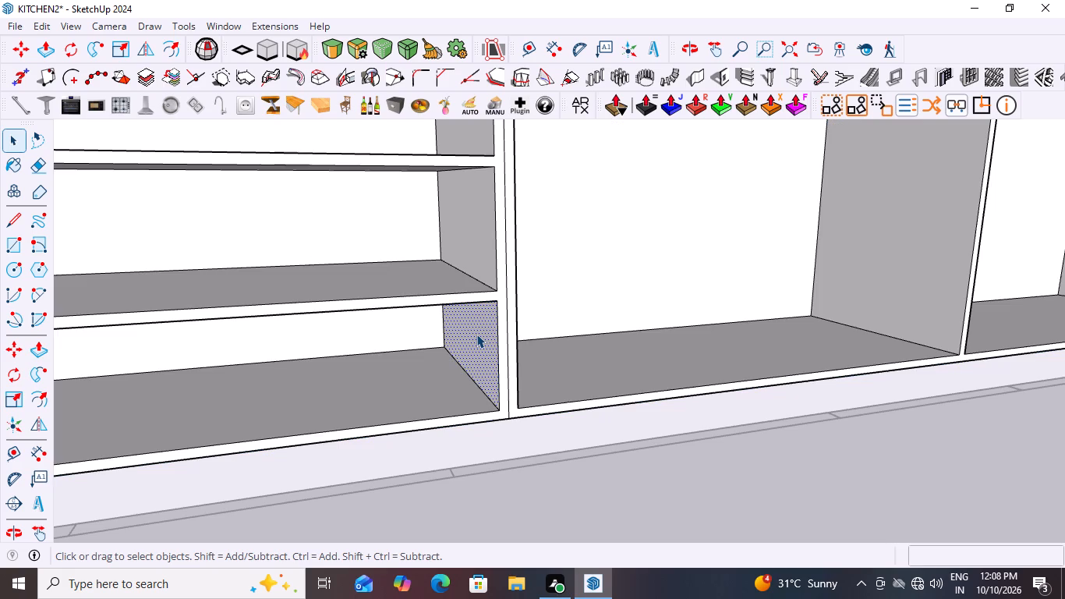
pyautogui.click(478, 334)
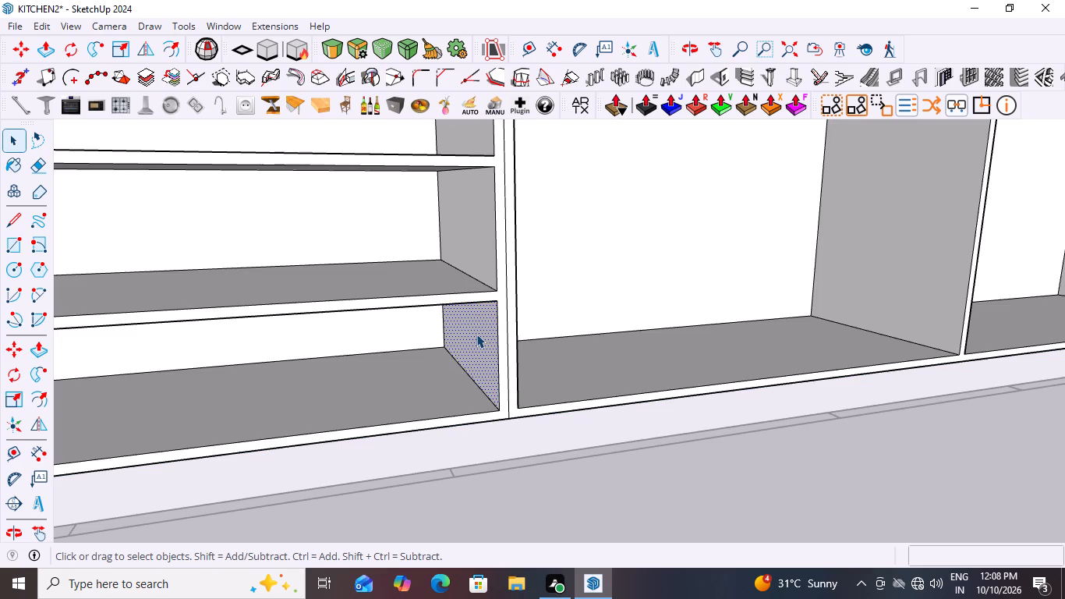
pyautogui.press('p')
pyautogui.click(476, 334)
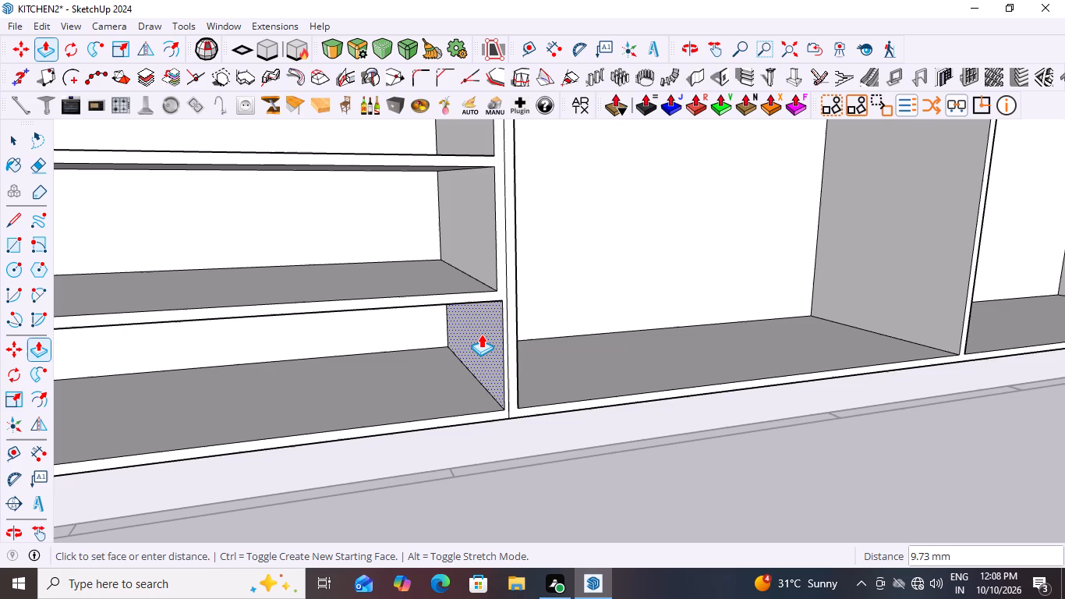
pyautogui.write('9MM')
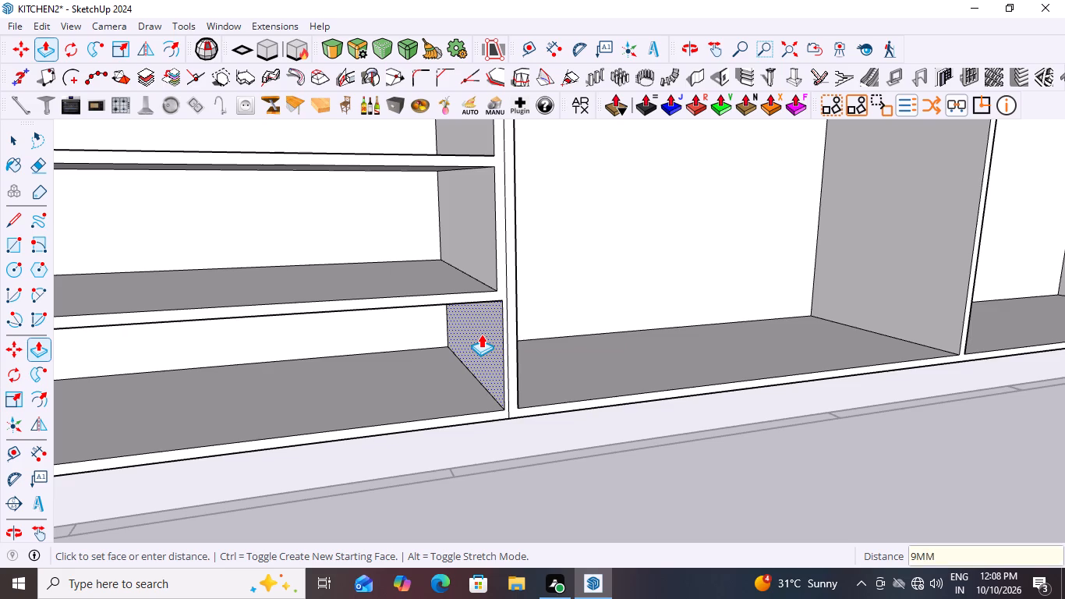
pyautogui.press('Return')
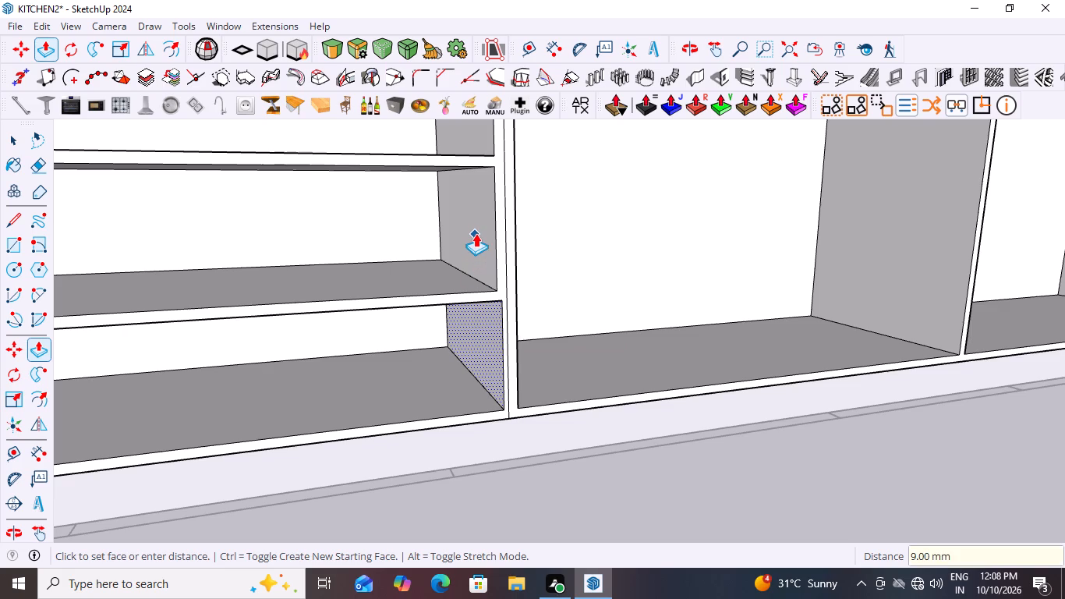
pyautogui.press('space')
# Push the middle drawer opening's side face 9 mm into the divider shared with the middle section.
pyautogui.click(469, 233)
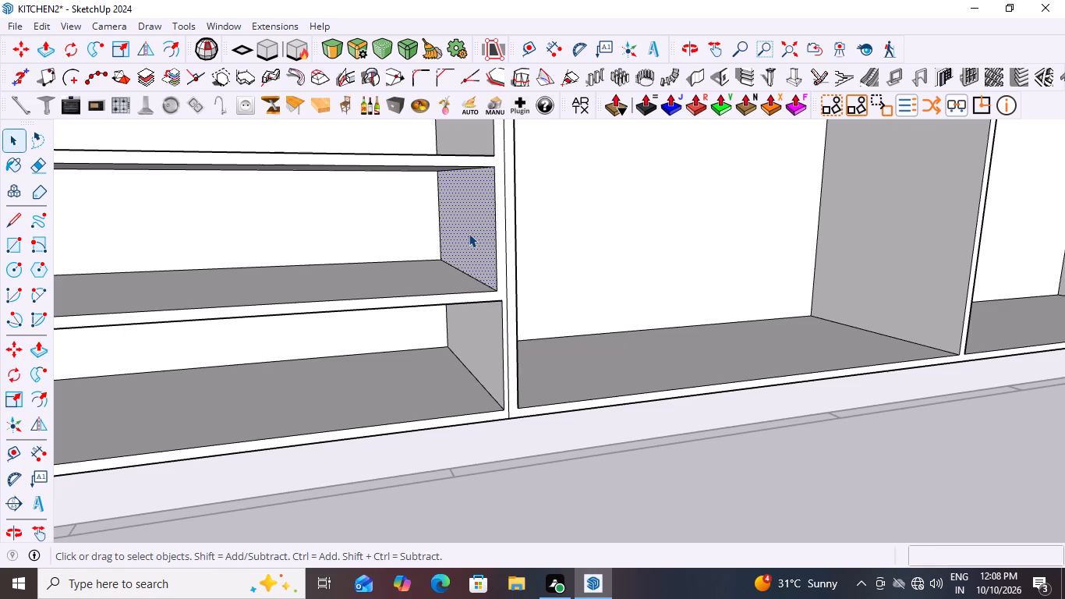
pyautogui.press('p')
pyautogui.click(469, 233)
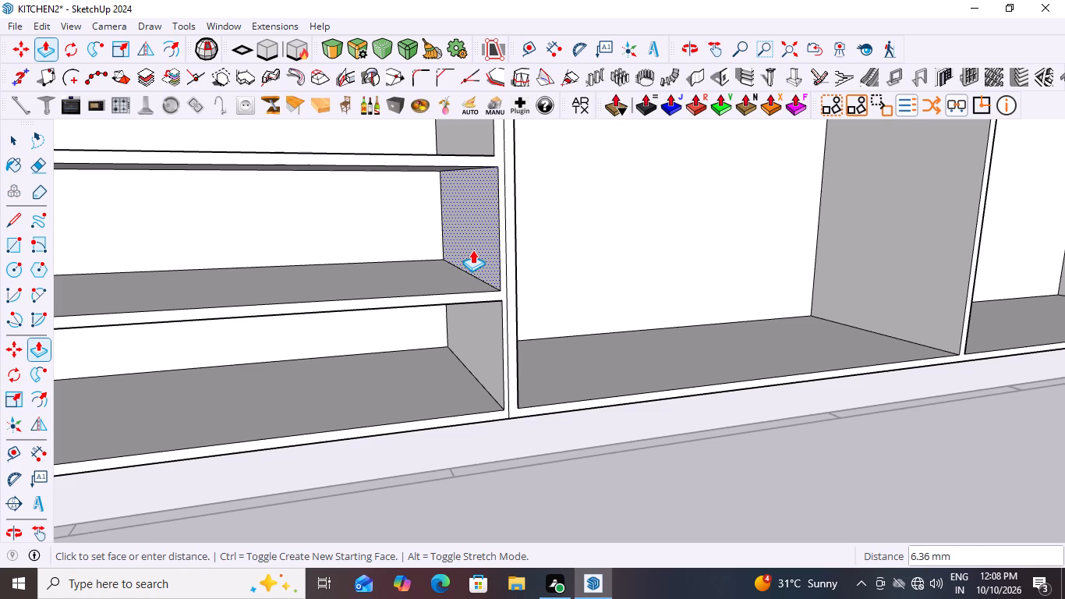
pyautogui.write('9MM')
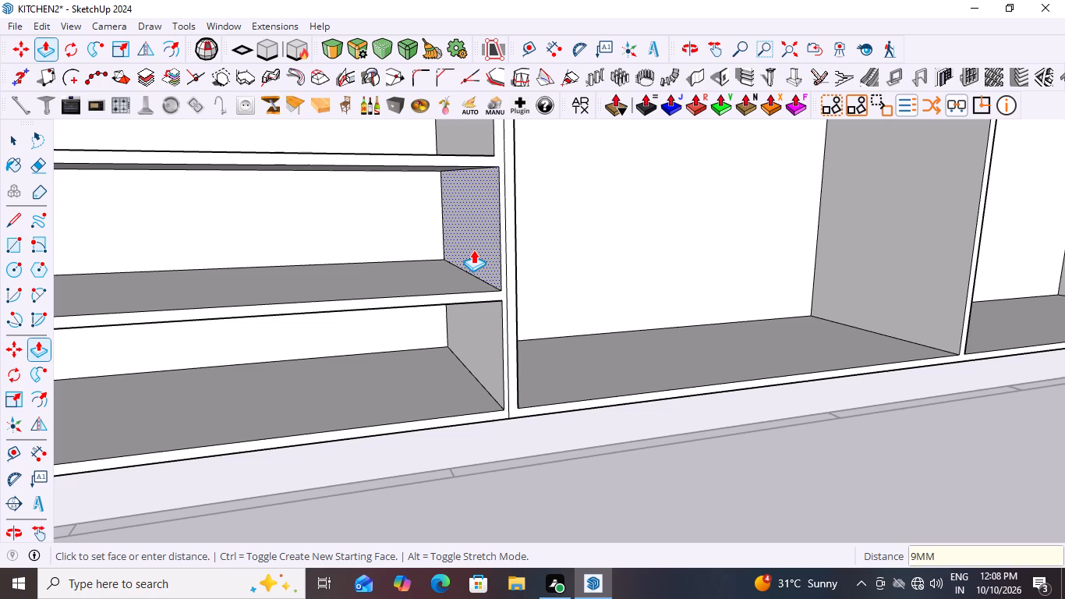
pyautogui.press('Return')
# Push the top drawer opening's side face 9 mm into the divider shared with the middle section.
pyautogui.scroll(-6, 454, 361)
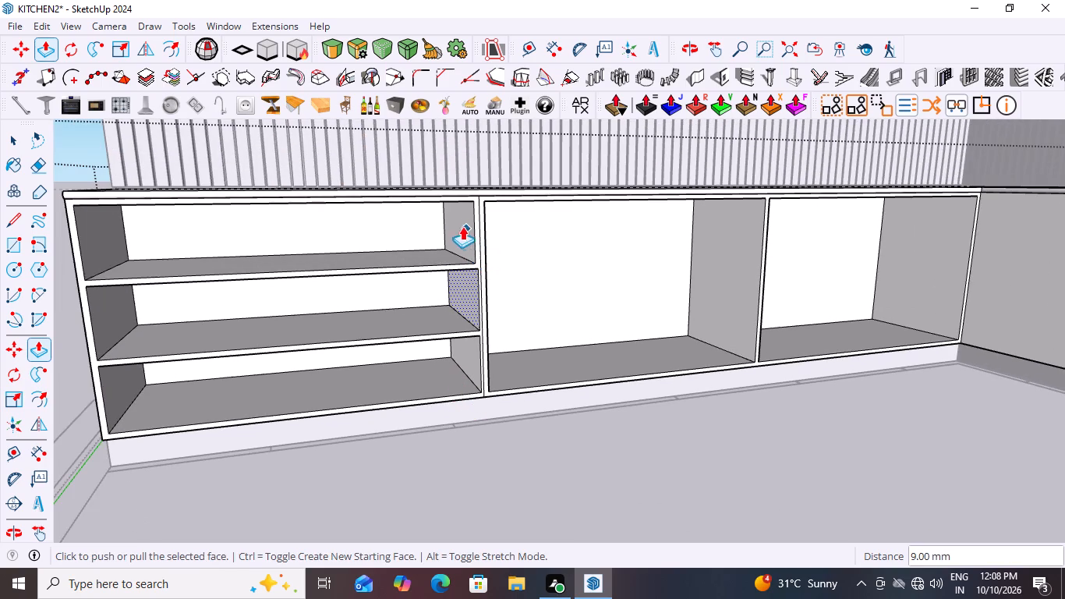
pyautogui.scroll(3, 451, 224)
pyautogui.press('space')
pyautogui.click(465, 222)
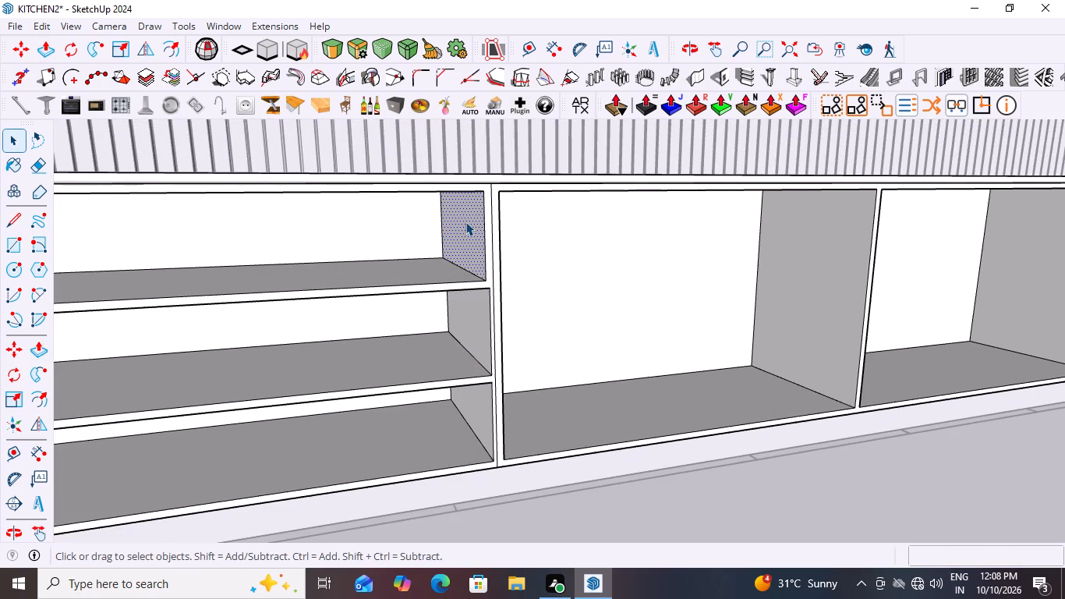
pyautogui.press('p')
pyautogui.click(465, 222)
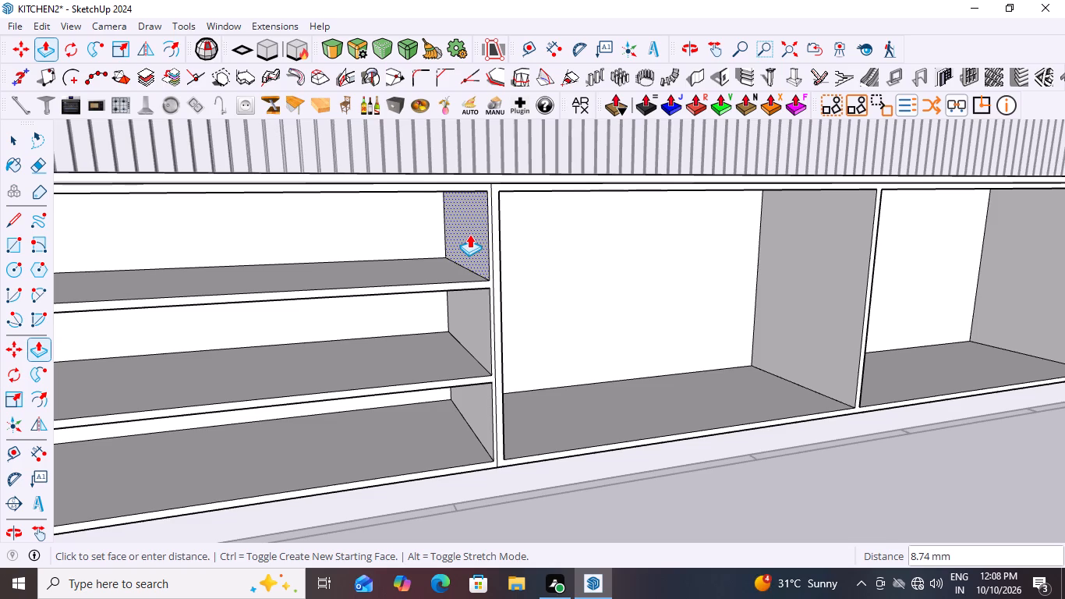
pyautogui.press('9')
pyautogui.write('MM')
pyautogui.press('Return')
pyautogui.press('space')
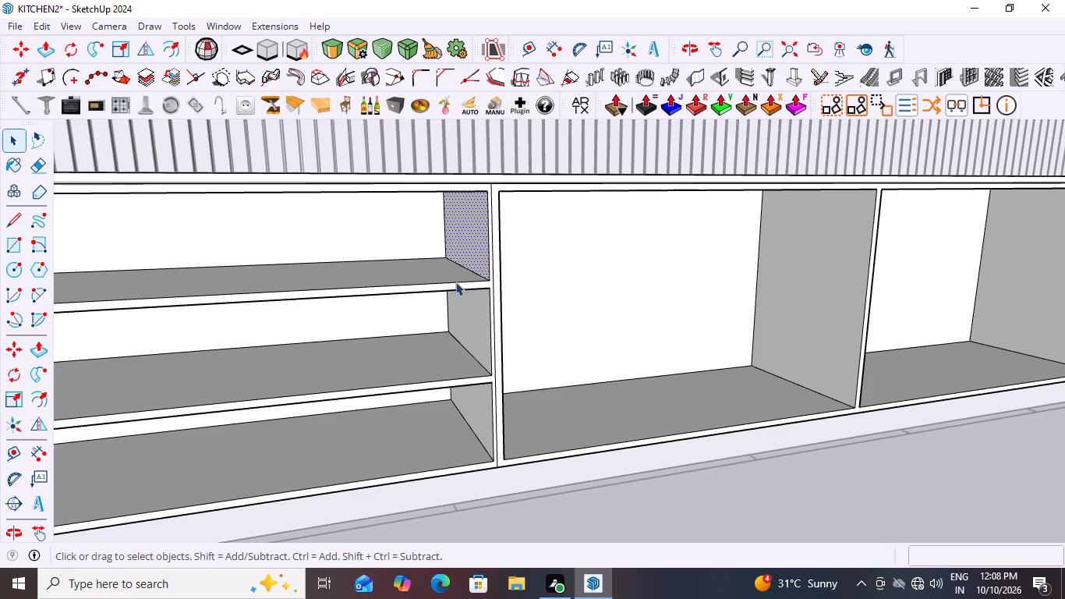
pyautogui.scroll(-5, 448, 316)
pyautogui.click(569, 441)
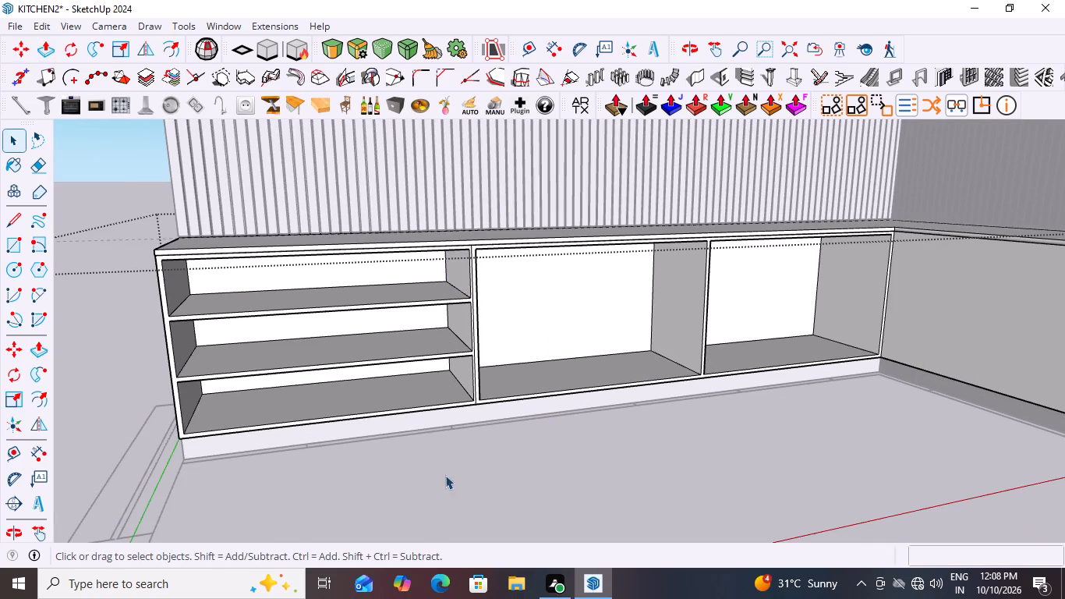
pyautogui.click(455, 460)
# Push the middle section's side face 9 mm into the divider shared with the drawer section.
pyautogui.scroll(3, 513, 312)
pyautogui.moveTo(498, 314); pyautogui.dragTo(417, 313, button='middle')
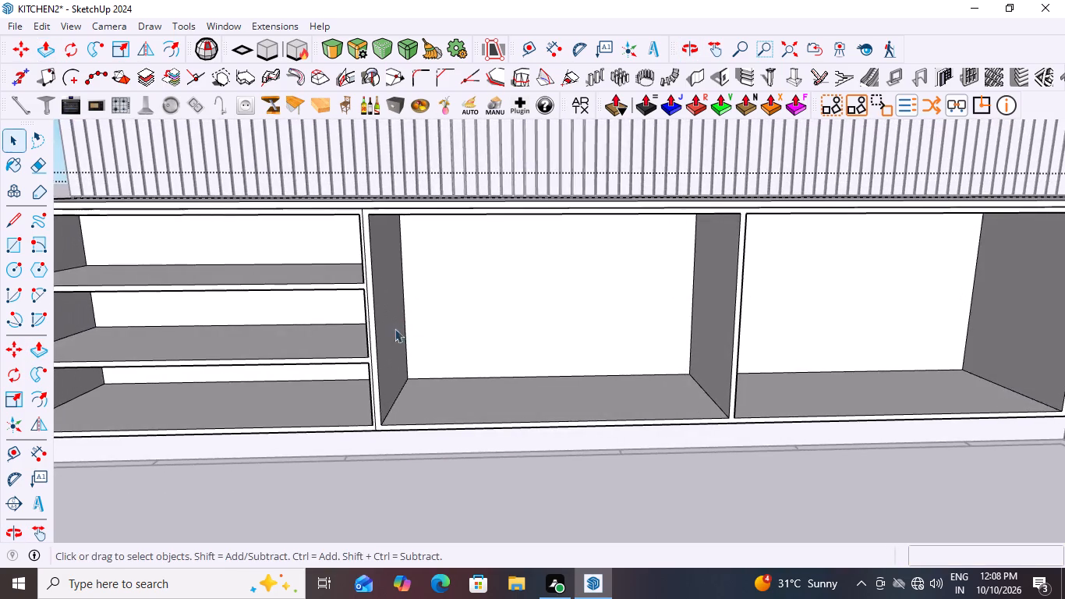
pyautogui.scroll(5, 394, 338)
pyautogui.click(385, 314)
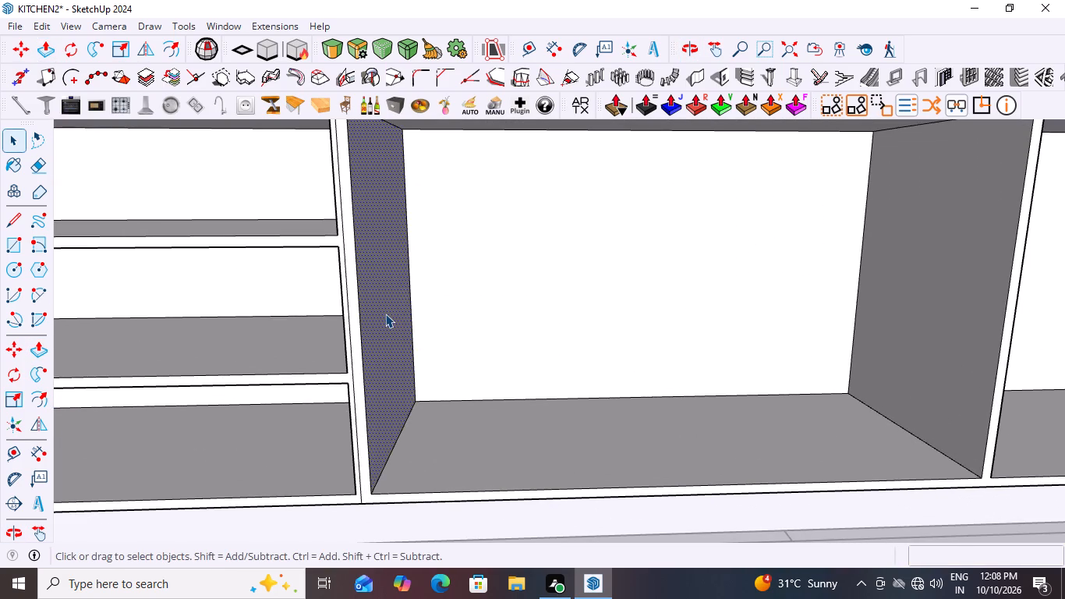
pyautogui.press('p')
pyautogui.click(385, 314)
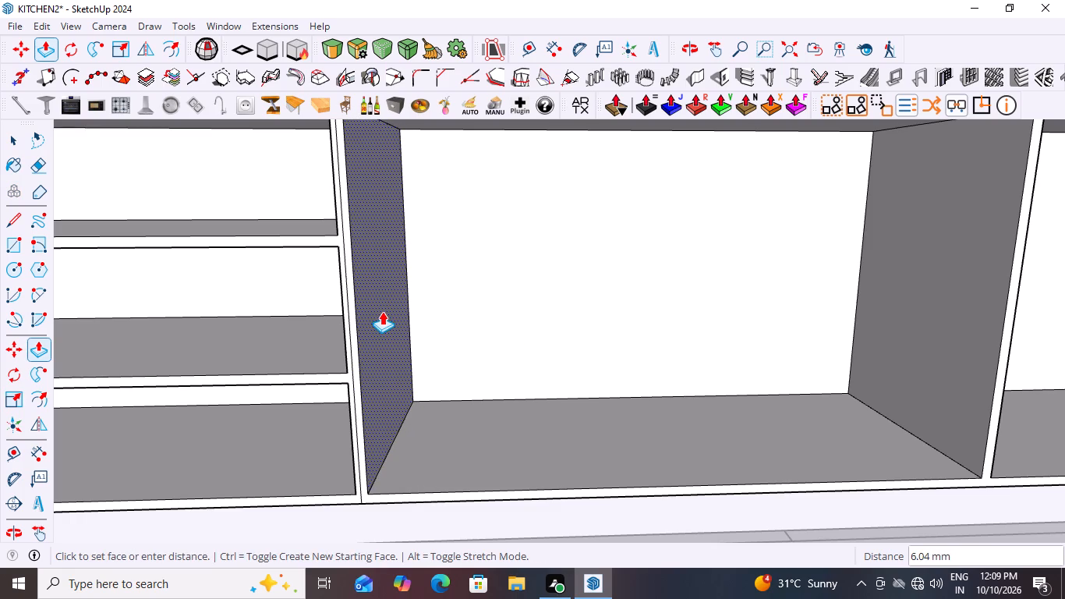
pyautogui.write('9MM')
pyautogui.press('Return')
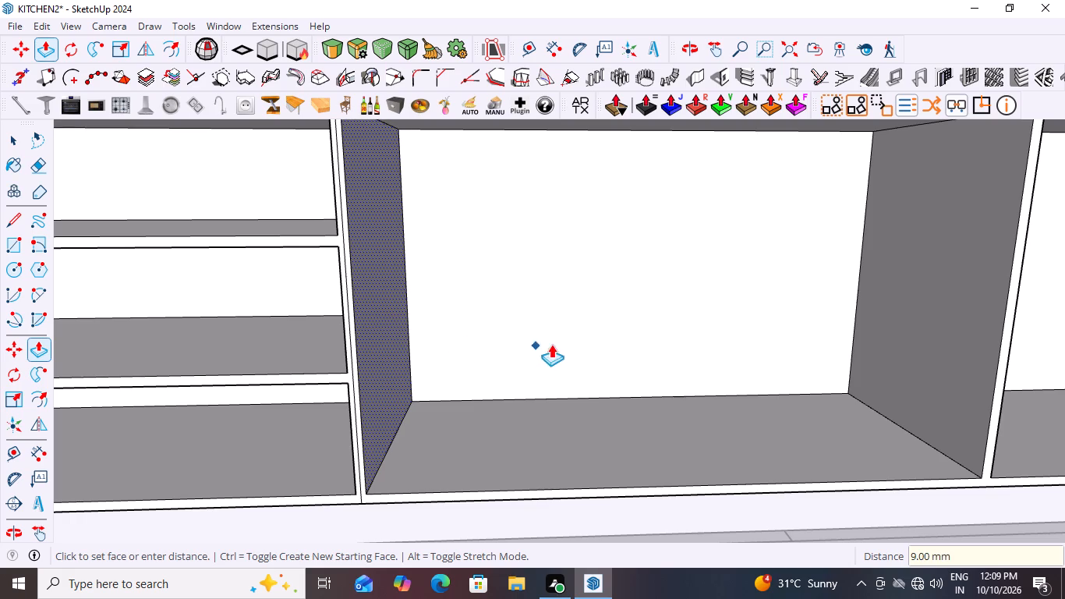
pyautogui.scroll(-9, 559, 344)
pyautogui.press('space')
pyautogui.click(555, 441)
# Delete the vertical seam line on the front edge of the divider between the drawer section and the middle section.
pyautogui.scroll(7, 490, 413)
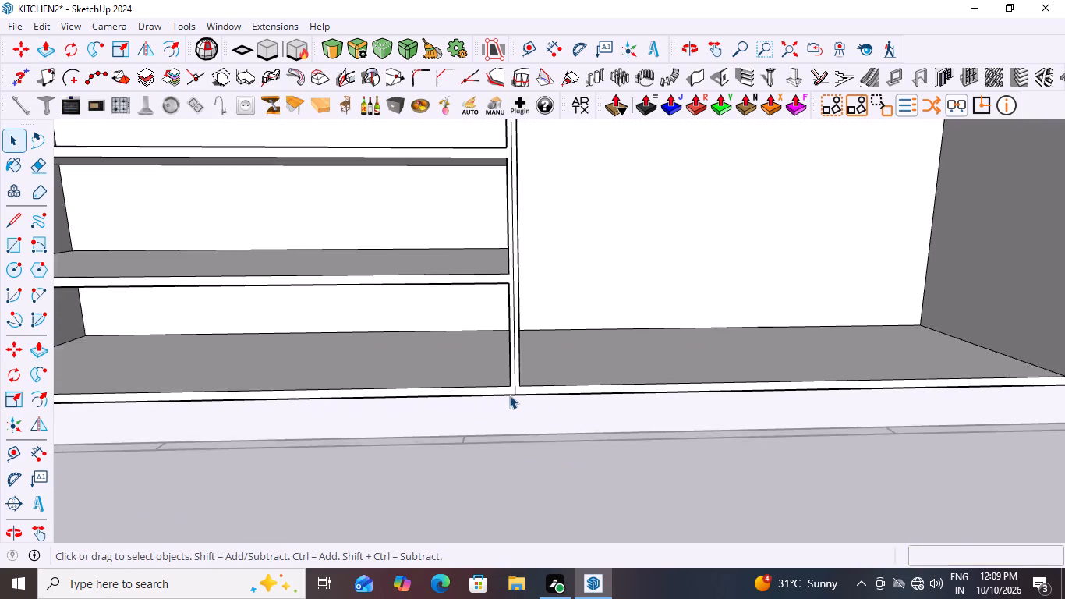
pyautogui.scroll(12, 509, 395)
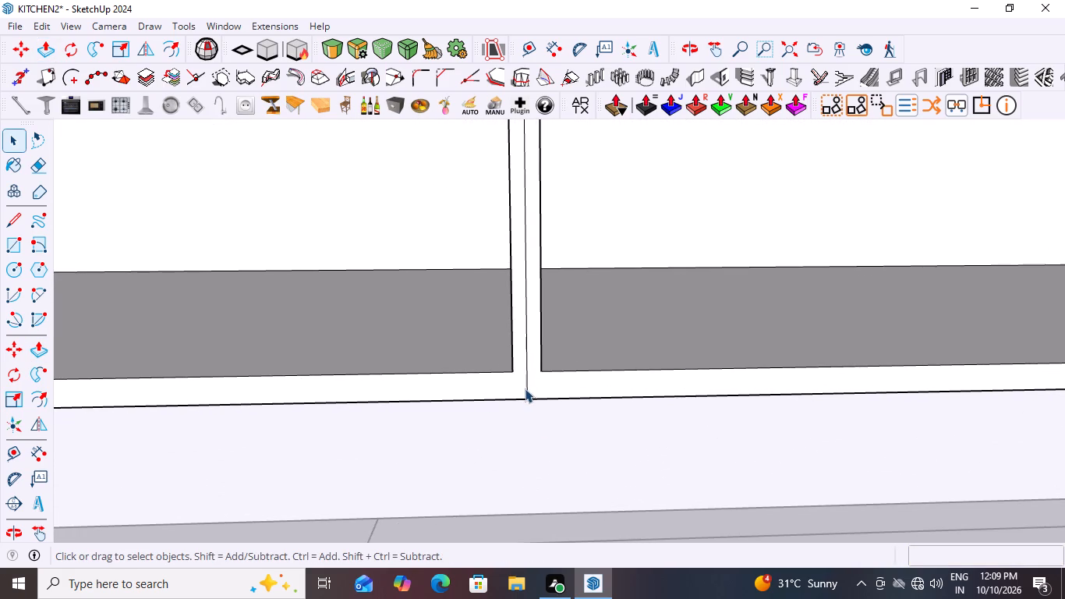
pyautogui.click(526, 388)
pyautogui.press('Delete')
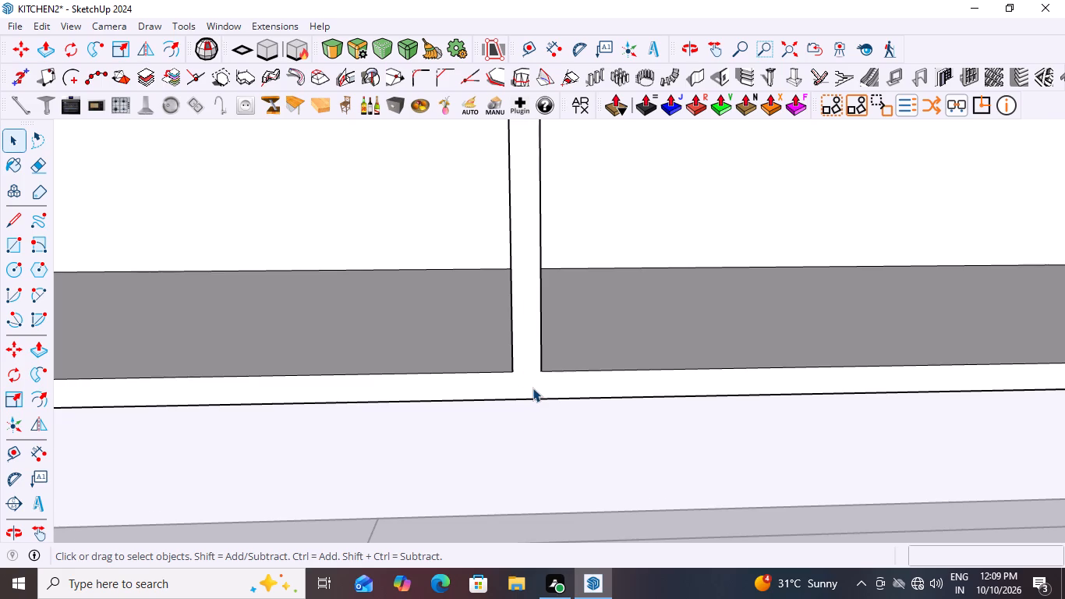
# Close the base cabinet for editing and return to the whole kitchen model.
pyautogui.scroll(-17, 537, 388)
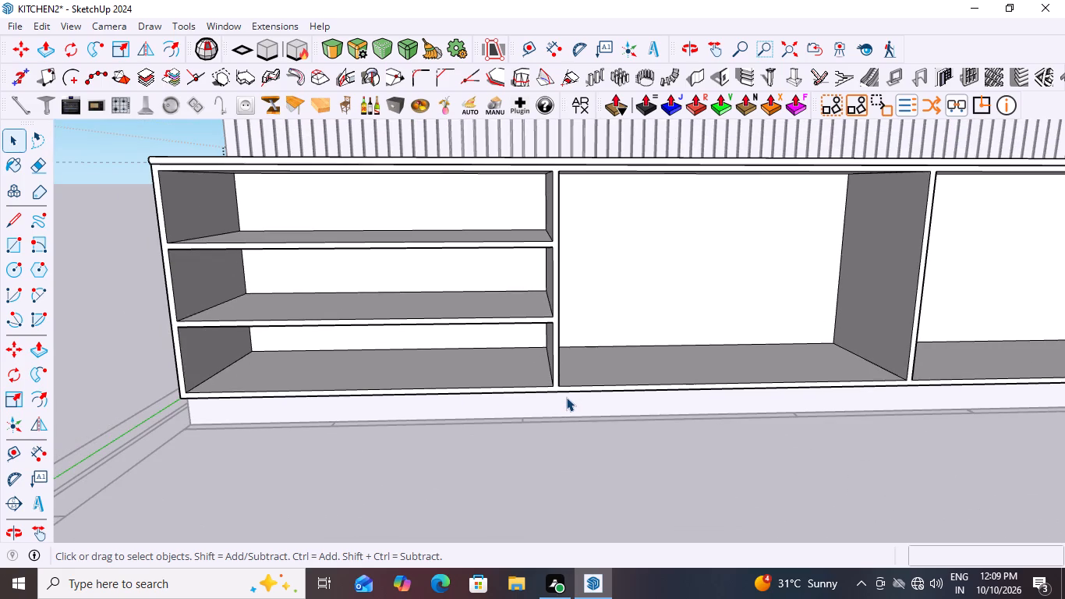
pyautogui.scroll(-6, 573, 400)
pyautogui.moveTo(599, 439); pyautogui.dragTo(661, 370, button='middle')
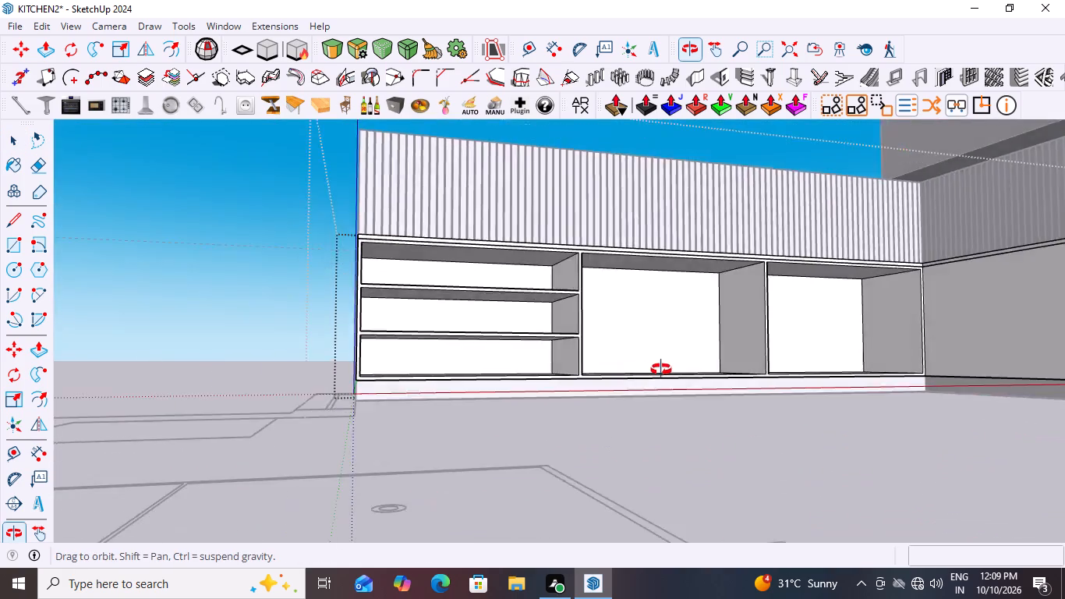
pyautogui.moveTo(661, 370); pyautogui.dragTo(578, 429, button='middle')
pyautogui.scroll(-5, 578, 429)
pyautogui.doubleClick(195, 204)
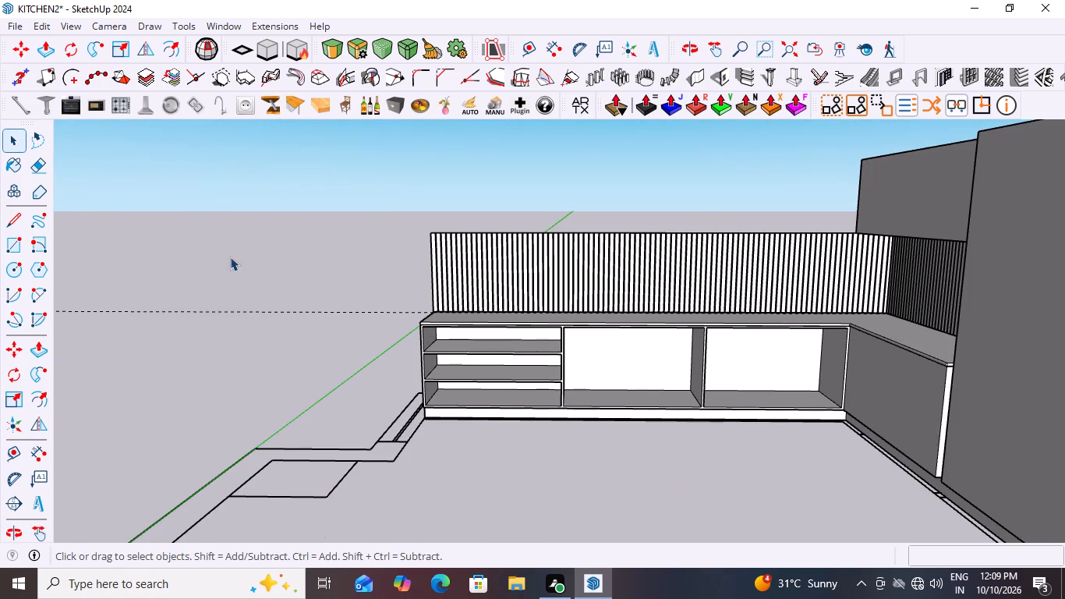
# Examine the base cabinet's open sections, dividers and underside, and the surrounding kitchen, from several angles and distances.
pyautogui.scroll(5, 494, 359)
pyautogui.moveTo(589, 367); pyautogui.dragTo(566, 331, button='middle')
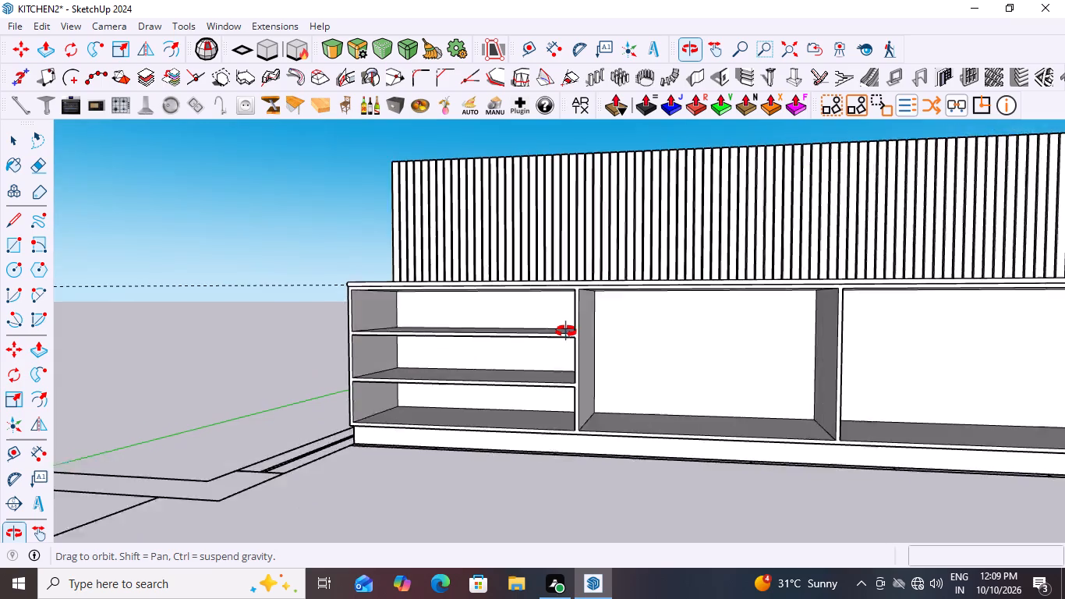
pyautogui.moveTo(566, 331); pyautogui.dragTo(663, 271, button='middle')
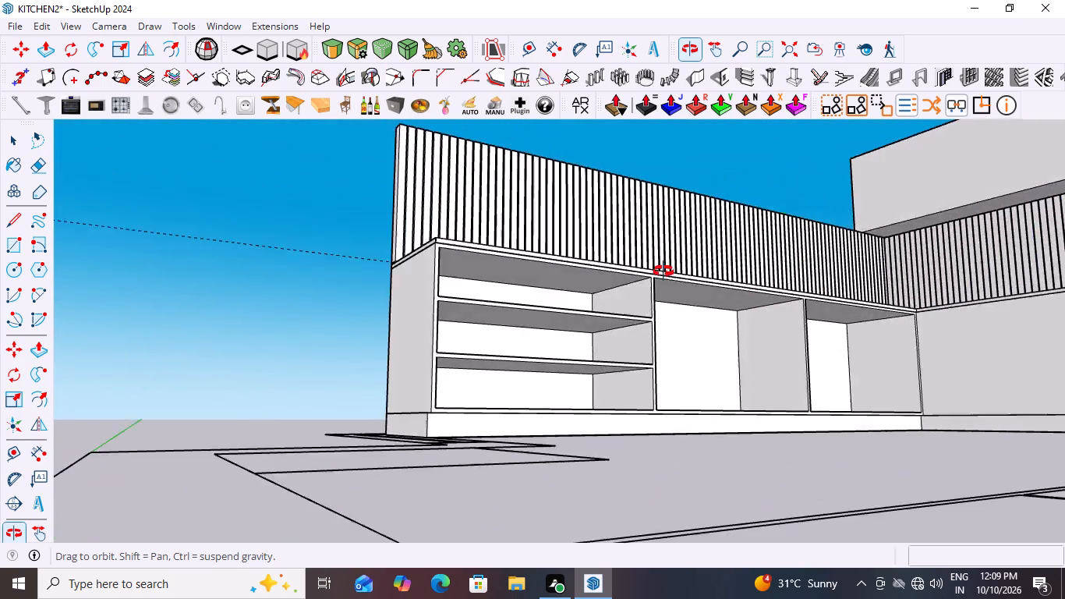
pyautogui.moveTo(663, 271); pyautogui.dragTo(652, 365, button='middle')
pyautogui.scroll(-3, 640, 387)
pyautogui.moveTo(688, 447); pyautogui.dragTo(688, 506, button='middle')
pyautogui.scroll(4, 729, 431)
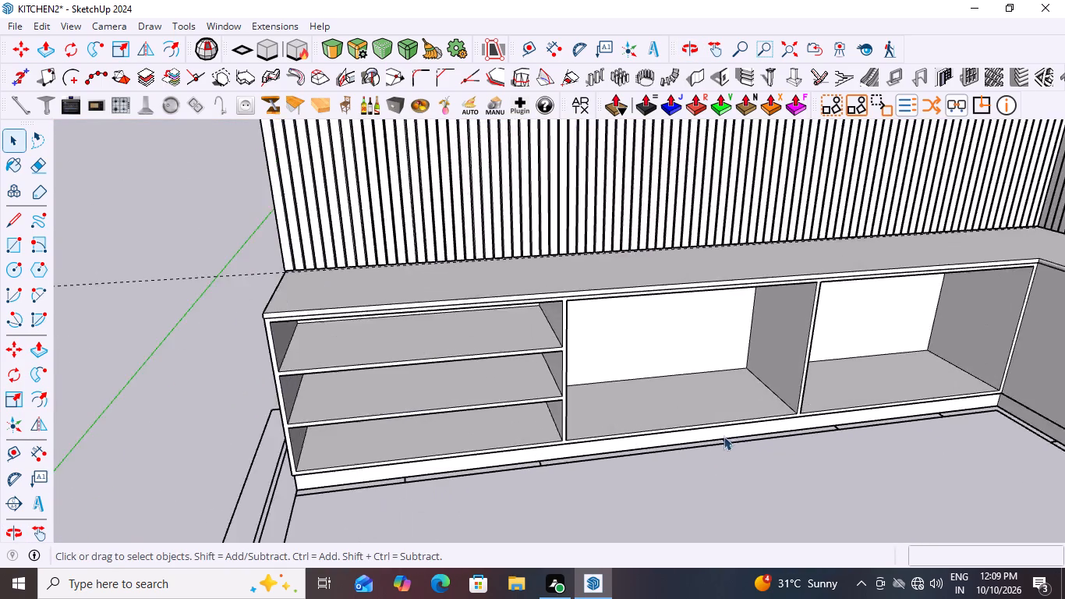
pyautogui.scroll(12, 724, 436)
pyautogui.scroll(-5, 647, 418)
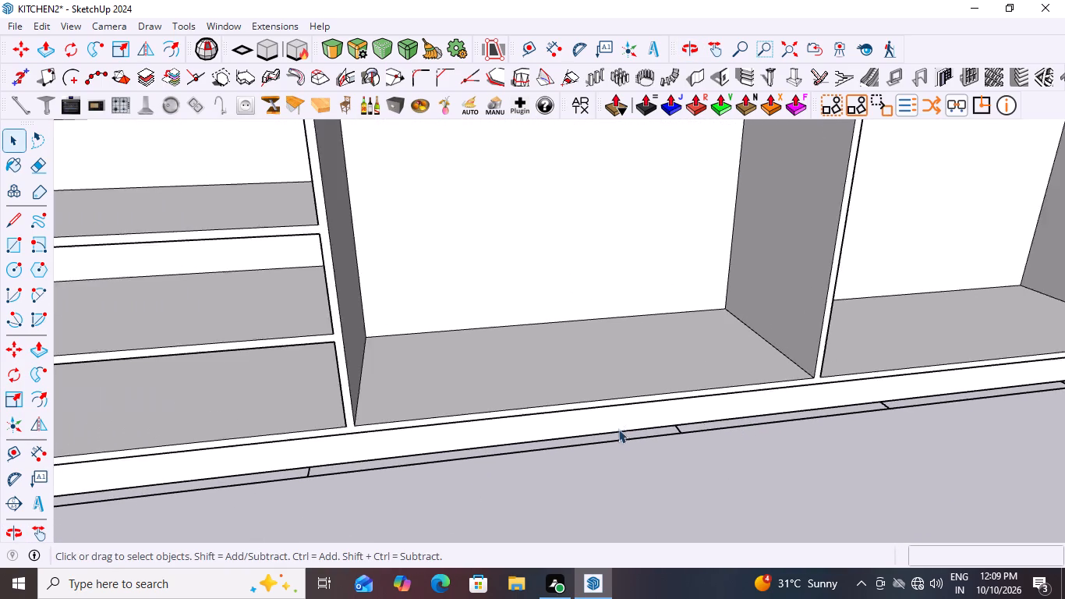
pyautogui.scroll(-5, 618, 429)
pyautogui.scroll(-8, 690, 440)
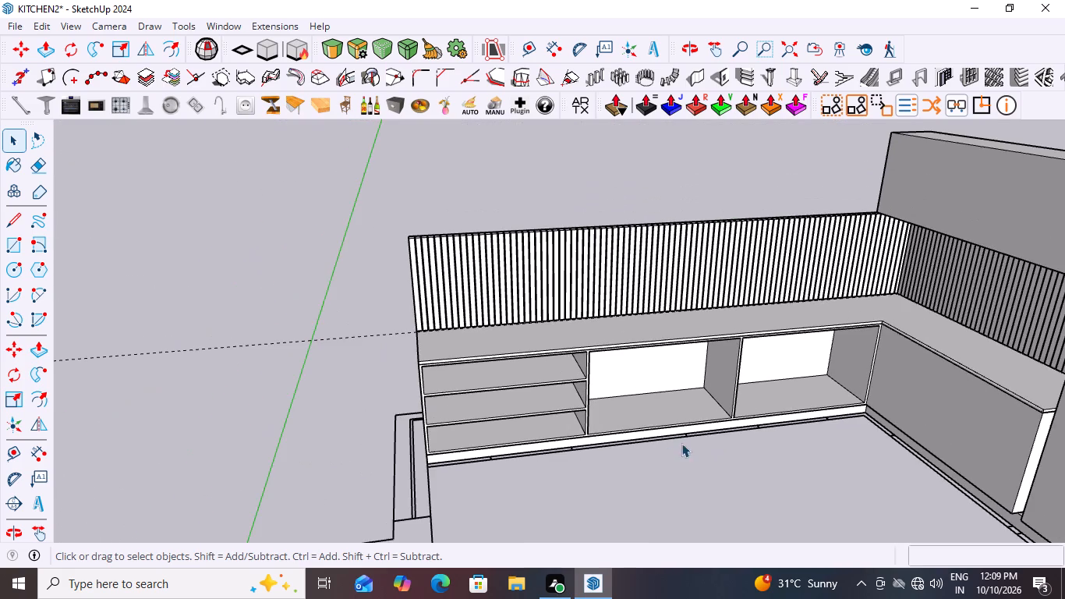
pyautogui.moveTo(603, 449); pyautogui.dragTo(484, 396, button='middle')
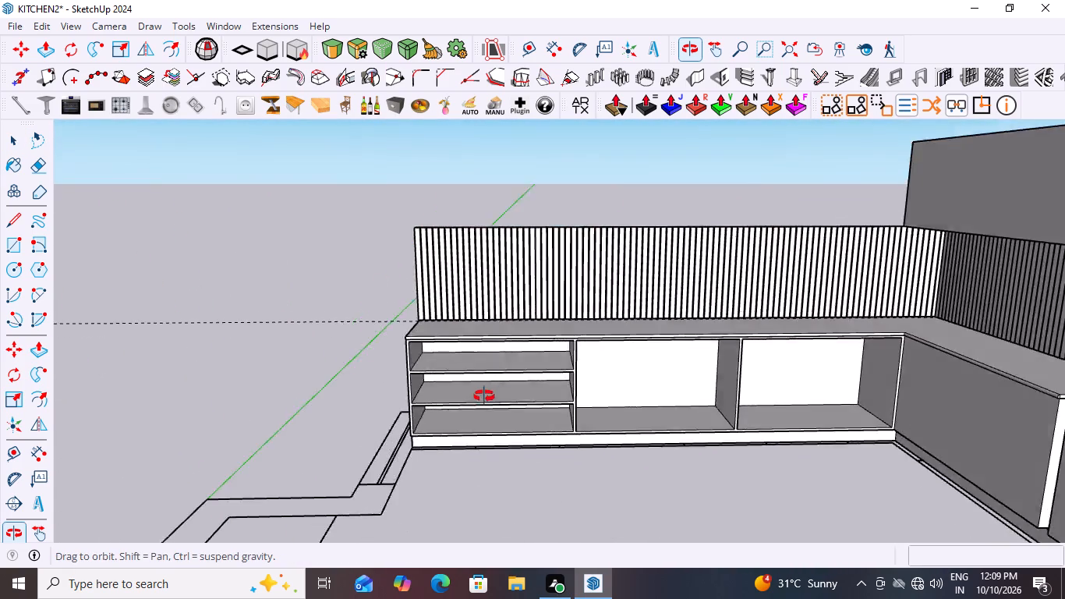
pyautogui.moveTo(484, 396); pyautogui.dragTo(813, 183, button='middle')
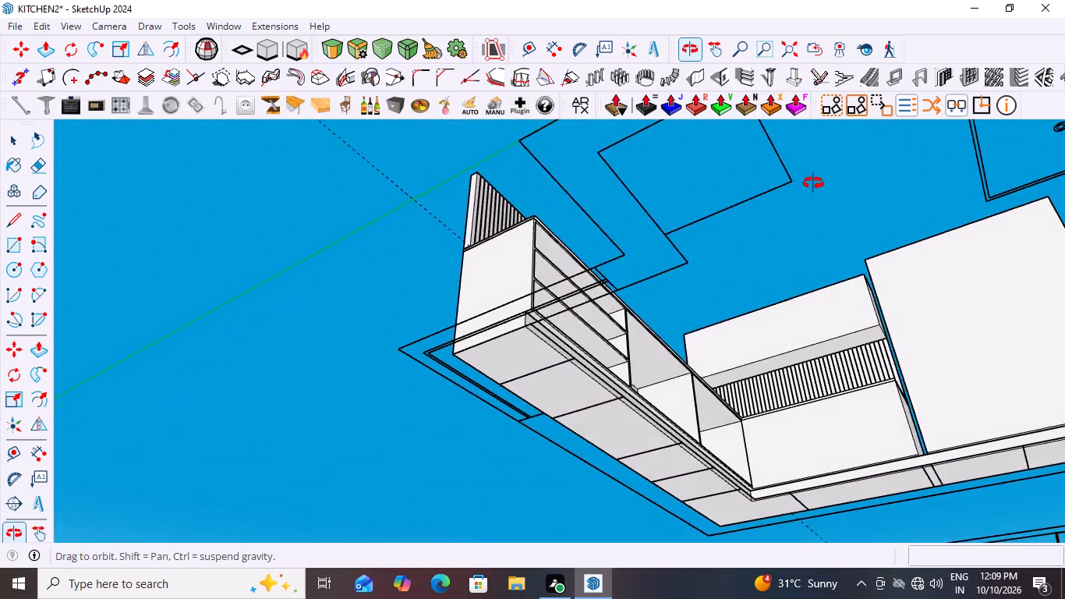
pyautogui.moveTo(813, 183); pyautogui.dragTo(509, 424, button='middle')
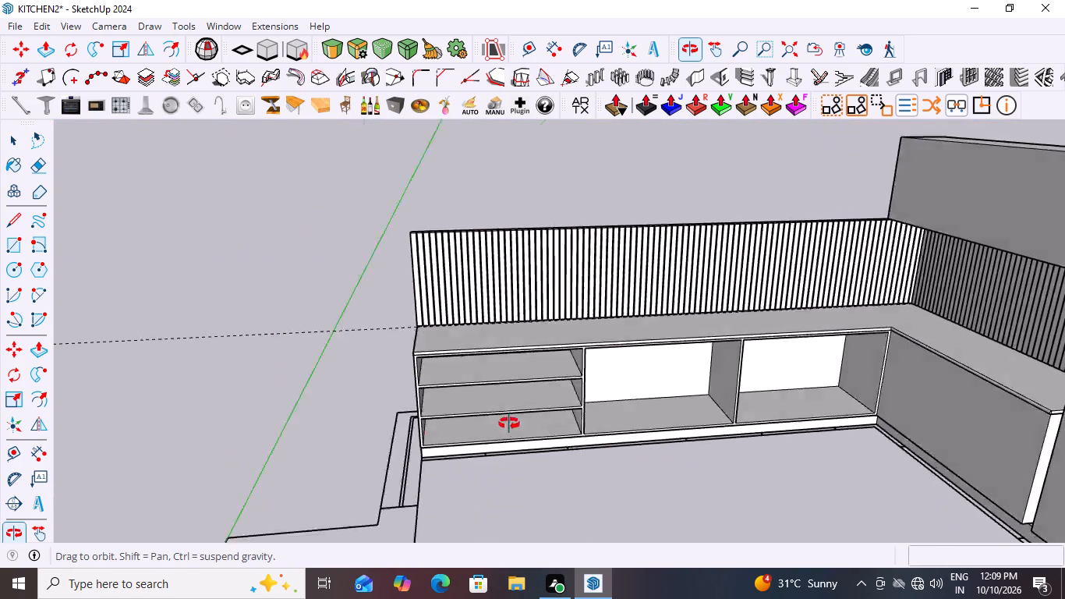
pyautogui.moveTo(509, 424); pyautogui.dragTo(514, 419, button='middle')
pyautogui.scroll(-10, 518, 419)
pyautogui.moveTo(611, 450); pyautogui.dragTo(624, 452, button='middle')
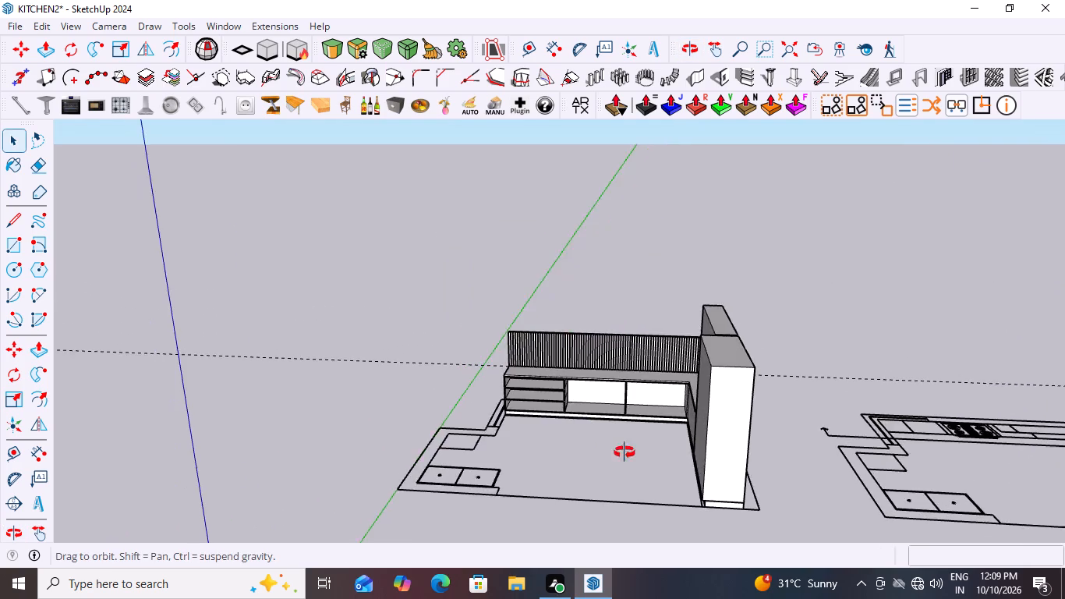
pyautogui.moveTo(624, 452); pyautogui.dragTo(701, 455, button='middle')
pyautogui.scroll(10, 600, 405)
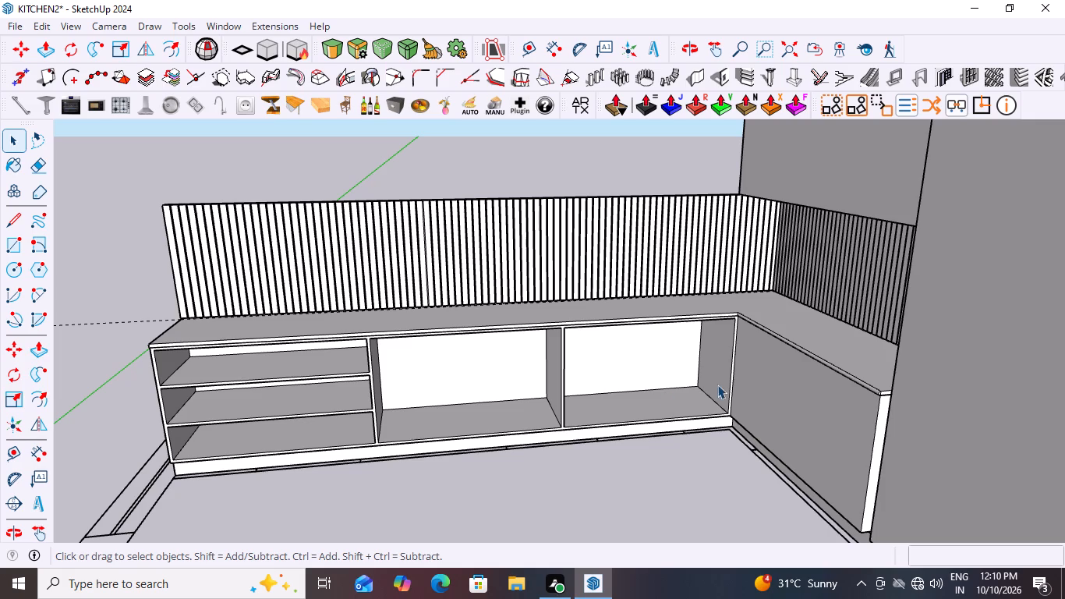
pyautogui.scroll(-10, 741, 331)
pyautogui.moveTo(705, 450); pyautogui.dragTo(731, 463, button='middle')
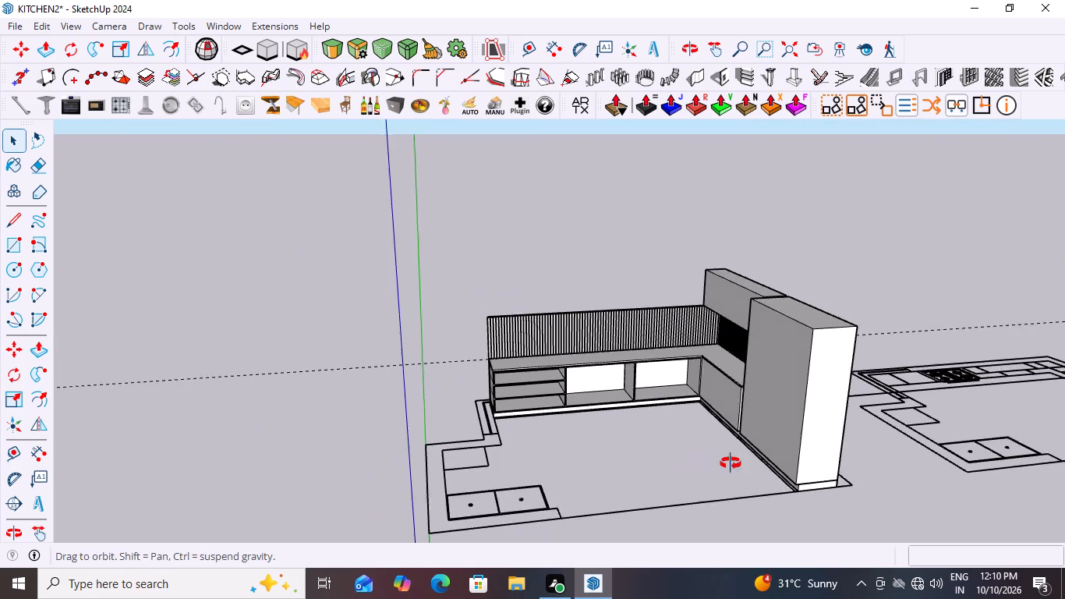
pyautogui.moveTo(731, 463); pyautogui.dragTo(772, 478, button='middle')
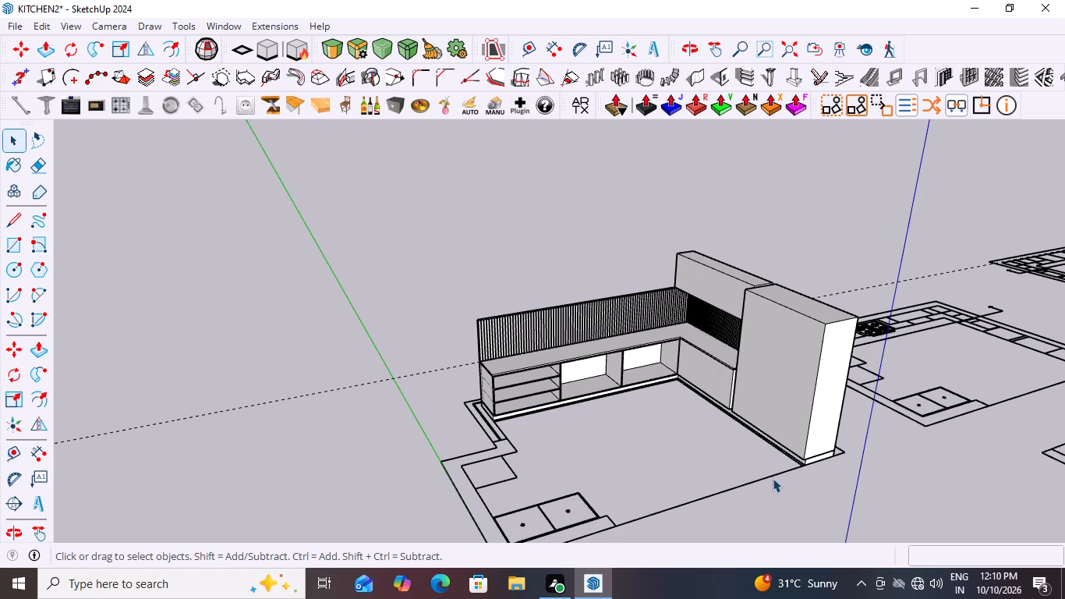
pyautogui.scroll(6, 684, 402)
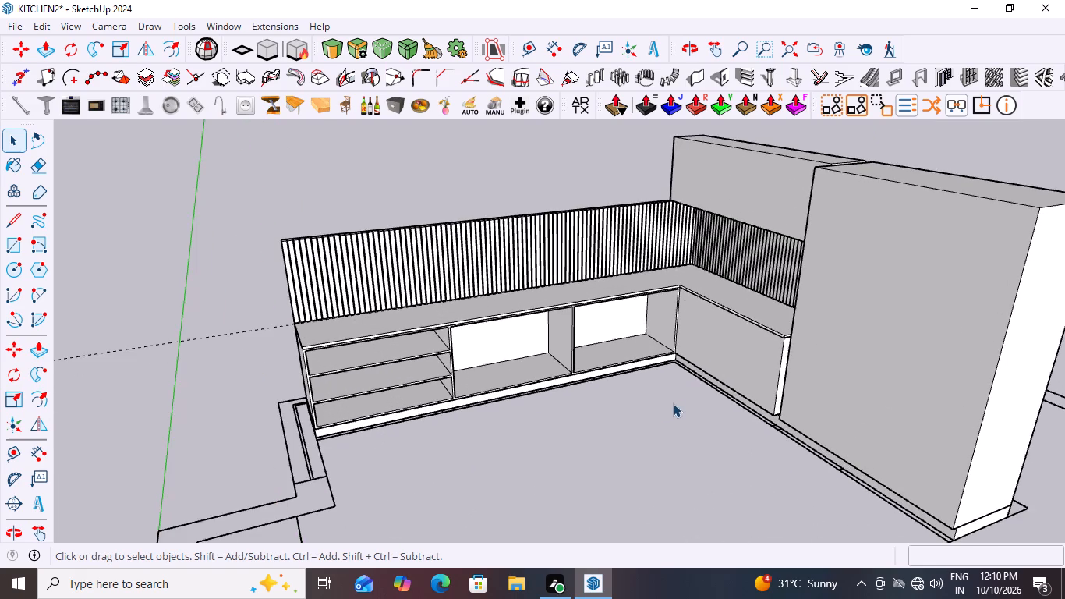
pyautogui.scroll(-2, 720, 432)
pyautogui.moveTo(550, 416); pyautogui.dragTo(491, 349, button='middle')
pyautogui.scroll(3, 495, 363)
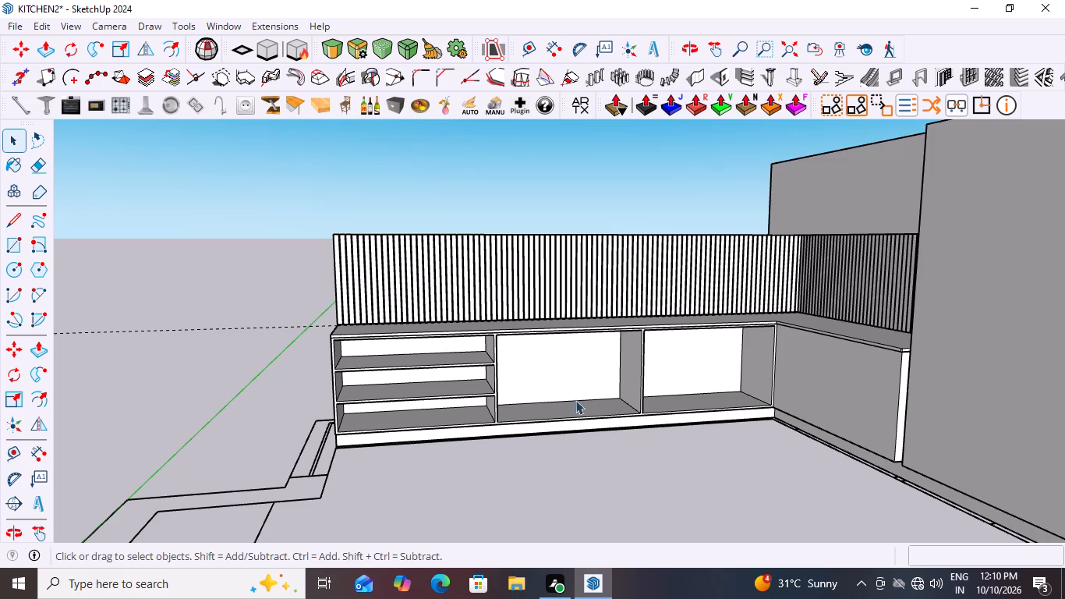
pyautogui.scroll(-6, 557, 412)
pyautogui.moveTo(469, 435); pyautogui.dragTo(524, 460, button='middle')
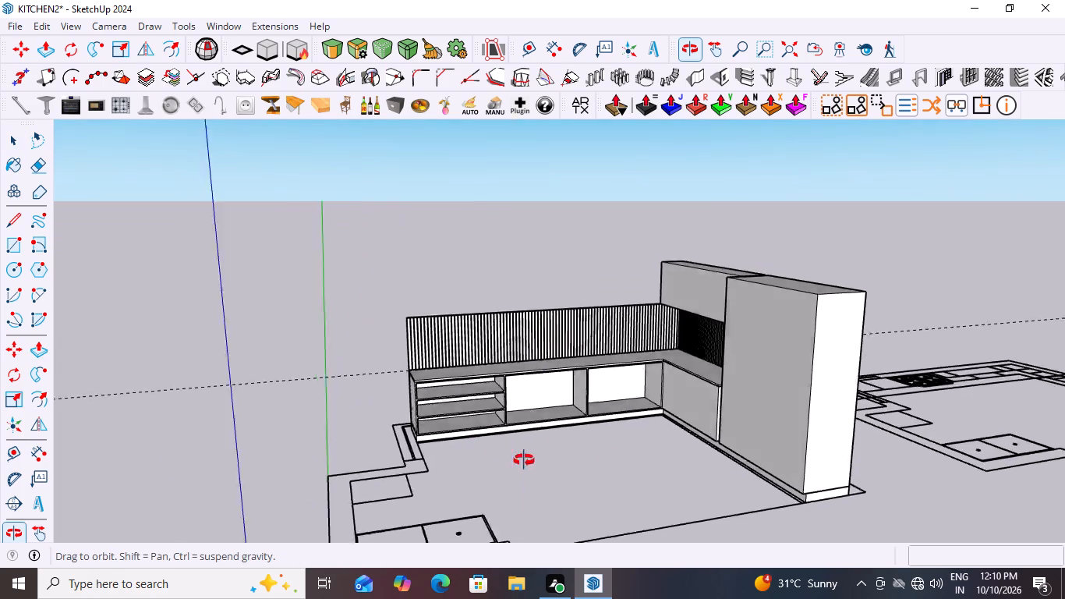
# Examine the base cabinet's open sections, shelves, dividers and countertop from several angles and distances.
pyautogui.moveTo(524, 460); pyautogui.dragTo(445, 434, button='middle')
pyautogui.scroll(11, 536, 424)
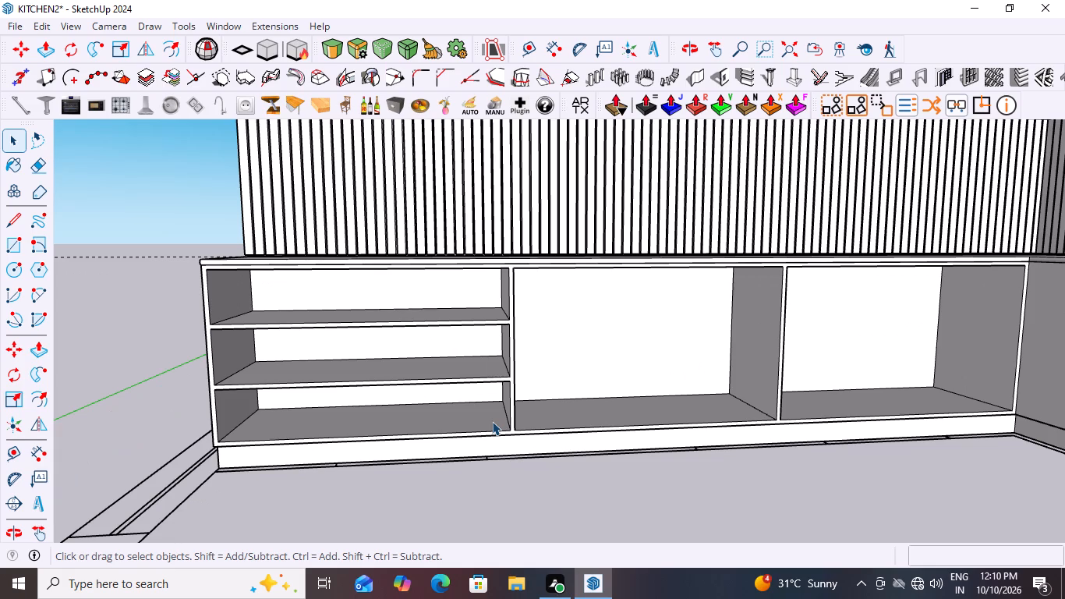
pyautogui.scroll(-6, 492, 421)
pyautogui.scroll(4, 682, 405)
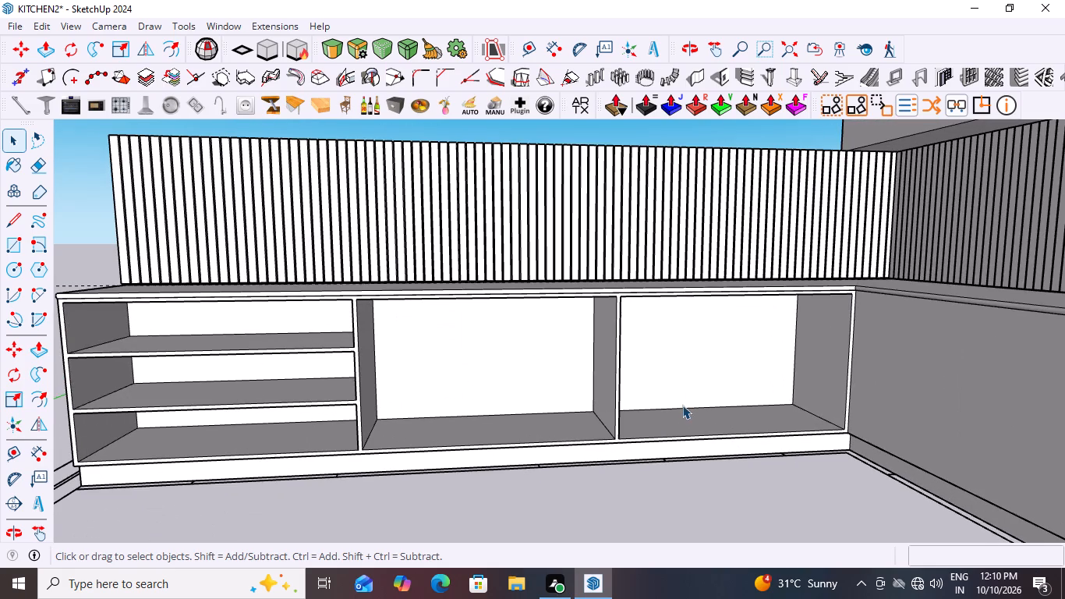
pyautogui.scroll(11, 896, 278)
pyautogui.scroll(-4, 828, 299)
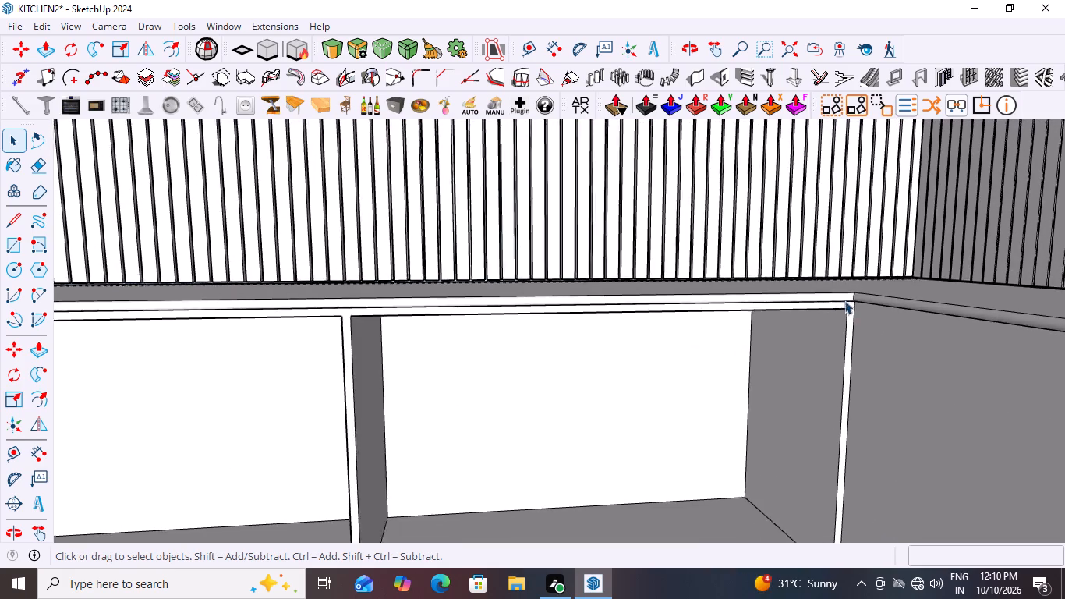
pyautogui.scroll(-10, 844, 300)
pyautogui.moveTo(442, 362); pyautogui.dragTo(453, 285, button='middle')
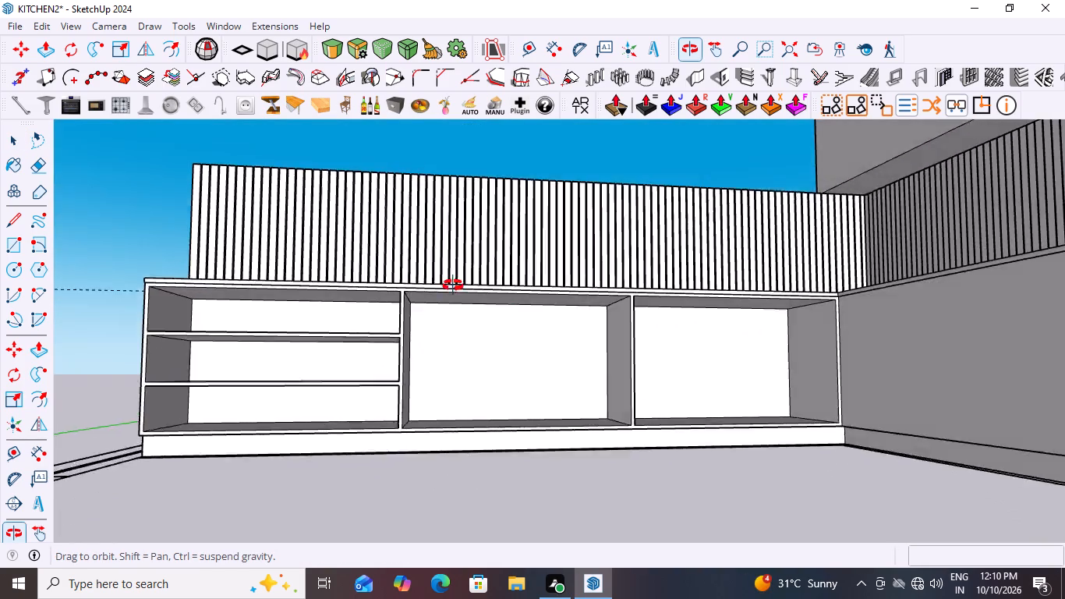
pyautogui.moveTo(453, 285); pyautogui.dragTo(567, 365, button='middle')
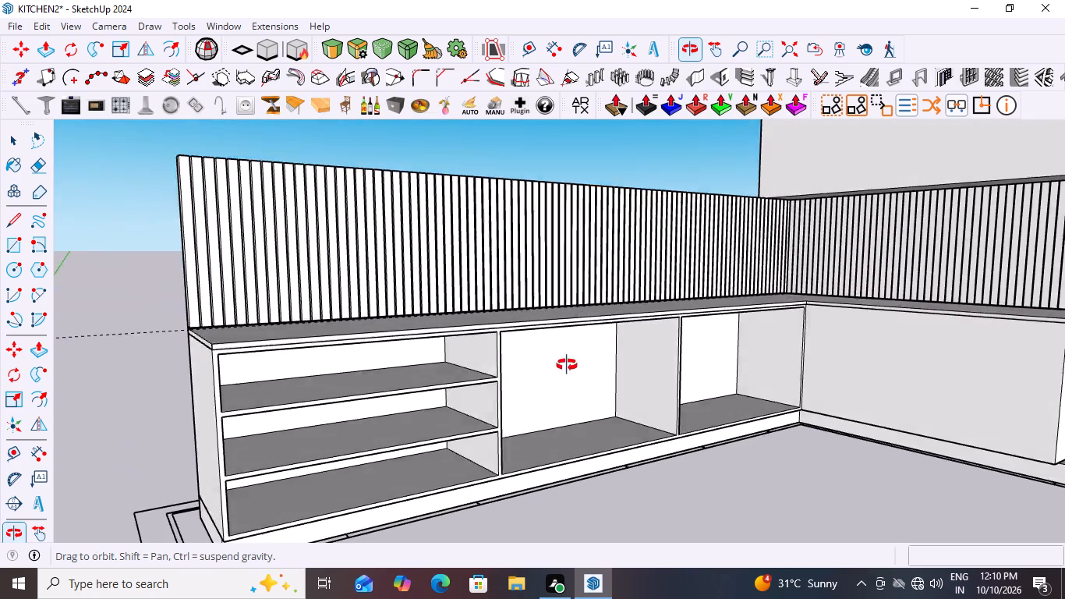
pyautogui.moveTo(567, 365); pyautogui.dragTo(401, 447, button='middle')
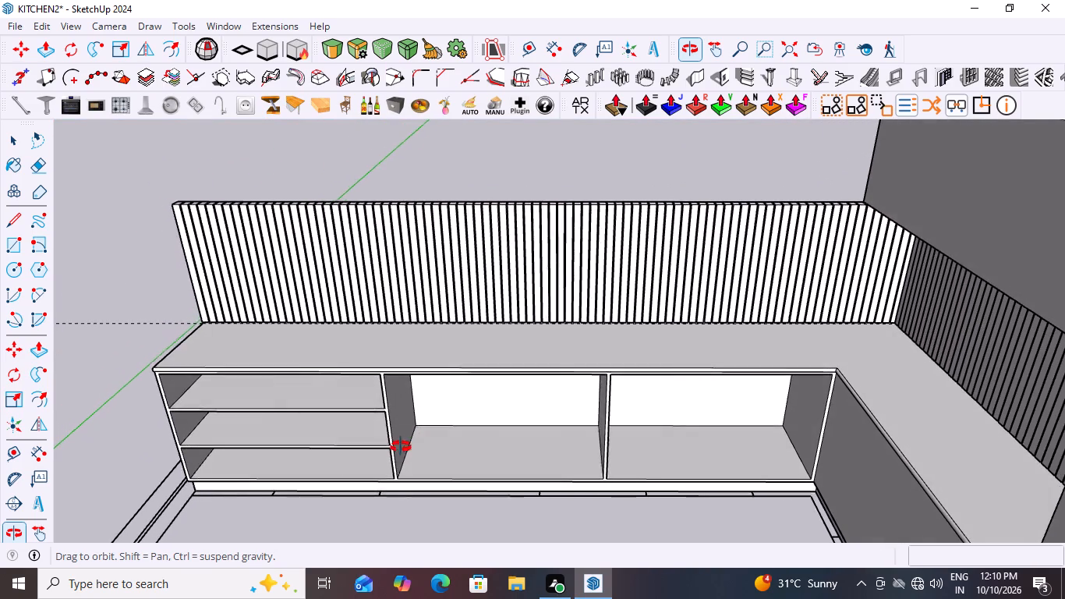
pyautogui.moveTo(401, 447); pyautogui.dragTo(502, 437, button='middle')
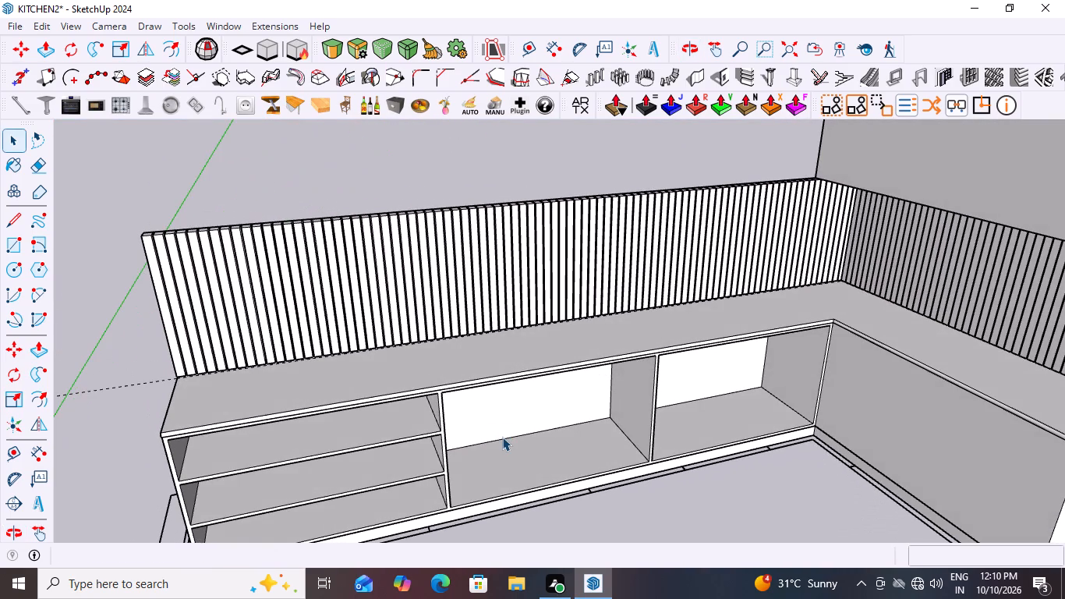
pyautogui.scroll(-3, 533, 434)
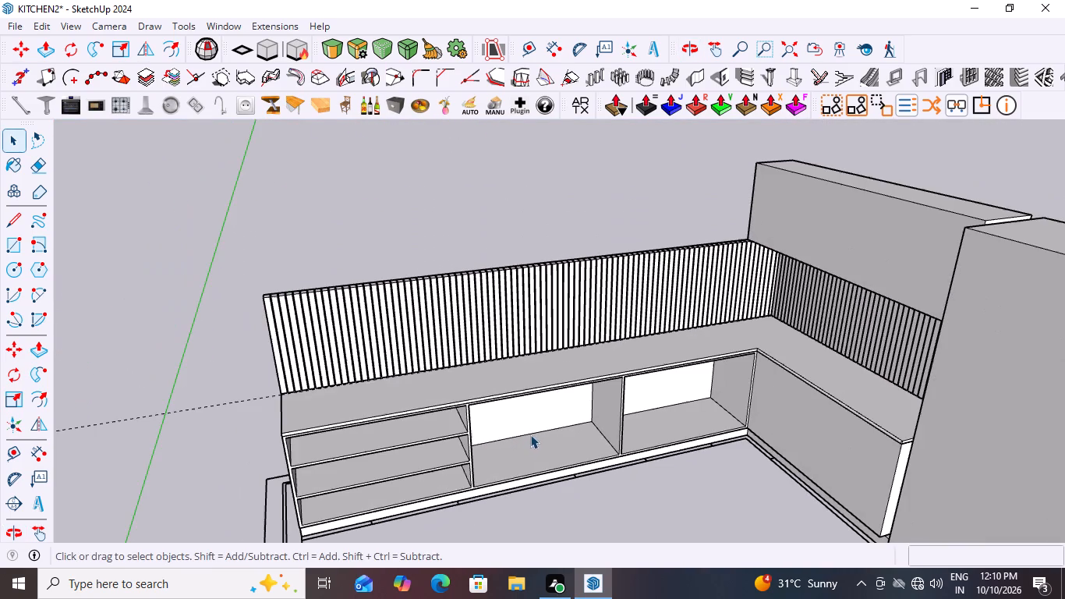
pyautogui.moveTo(560, 438); pyautogui.dragTo(498, 440, button='middle')
pyautogui.scroll(3, 458, 423)
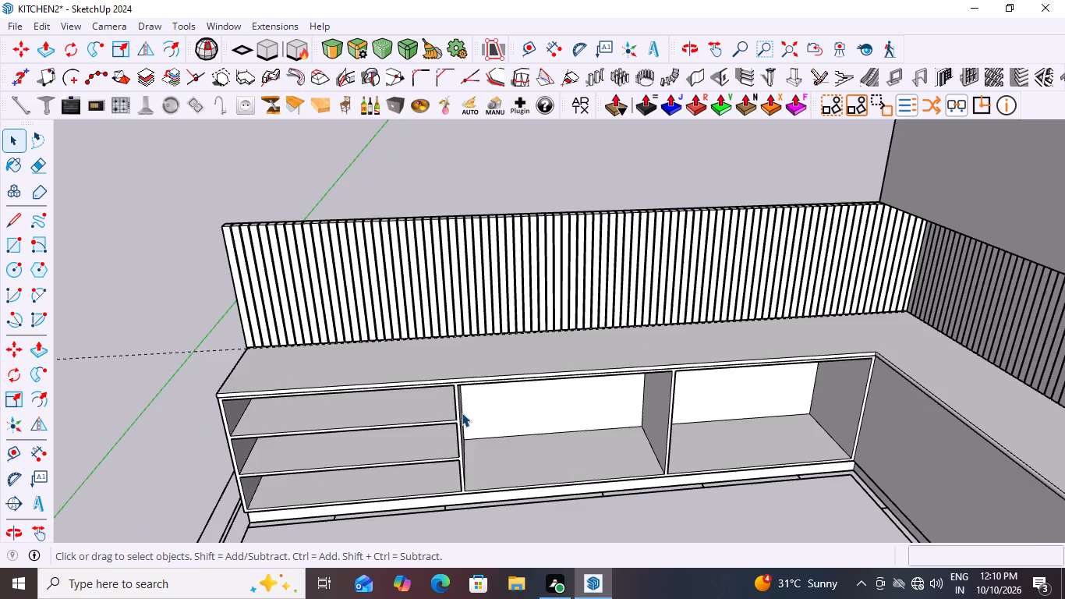
pyautogui.scroll(6, 462, 413)
pyautogui.scroll(-3, 419, 392)
pyautogui.scroll(1, 405, 398)
pyautogui.scroll(-8, 404, 398)
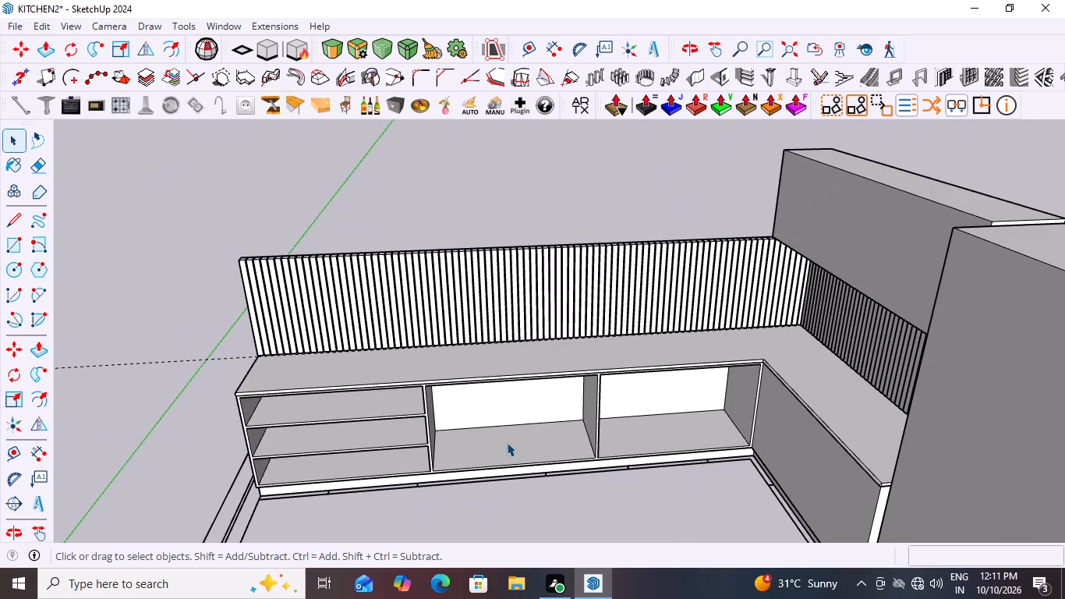
# Draw a rectangle of about 1139 by 664 mm across the front opening of the base cabinet's middle section.
pyautogui.scroll(3, 443, 389)
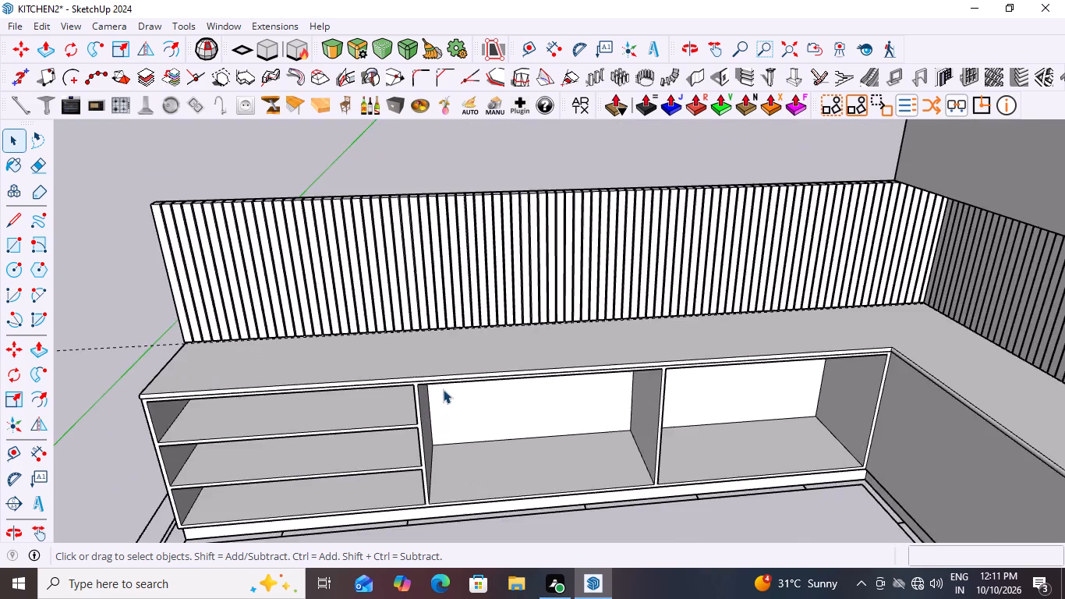
pyautogui.scroll(9, 443, 389)
pyautogui.press('r')
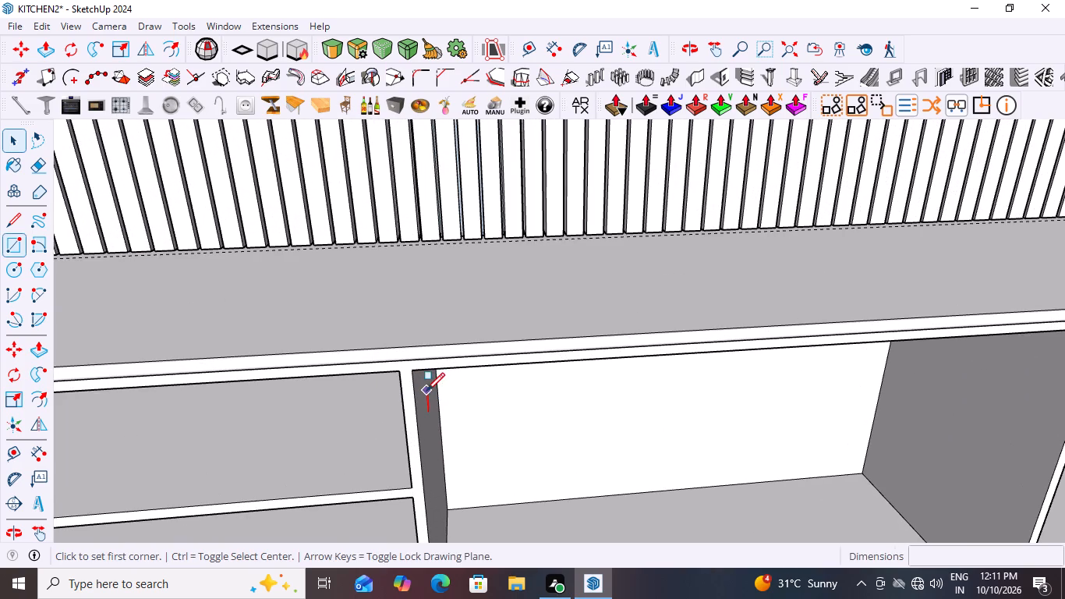
pyautogui.scroll(-11, 471, 379)
pyautogui.scroll(3, 486, 523)
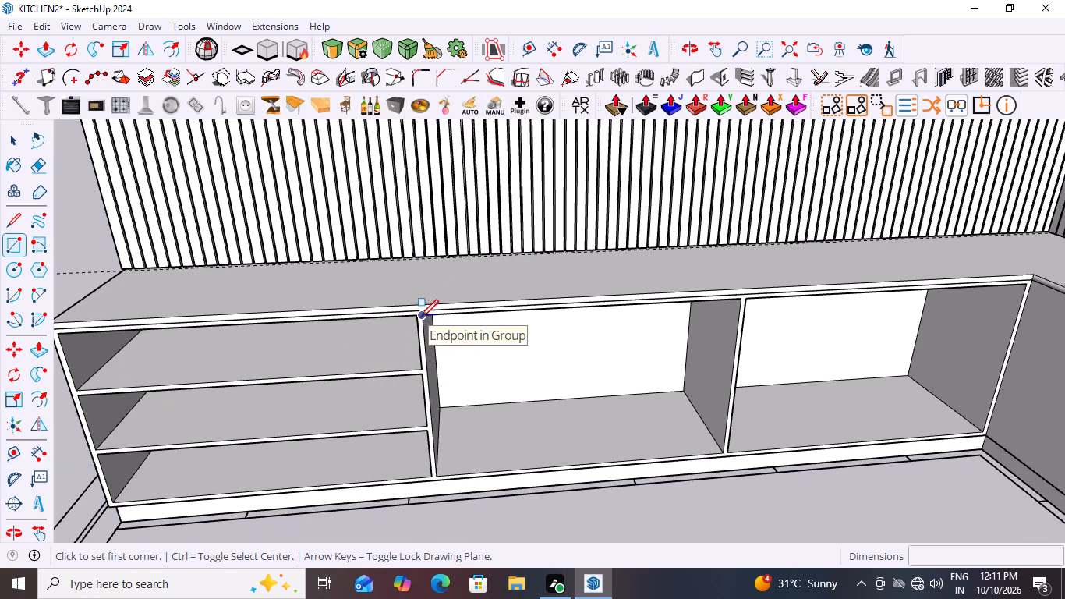
pyautogui.moveTo(421, 318); pyautogui.dragTo(400, 360)
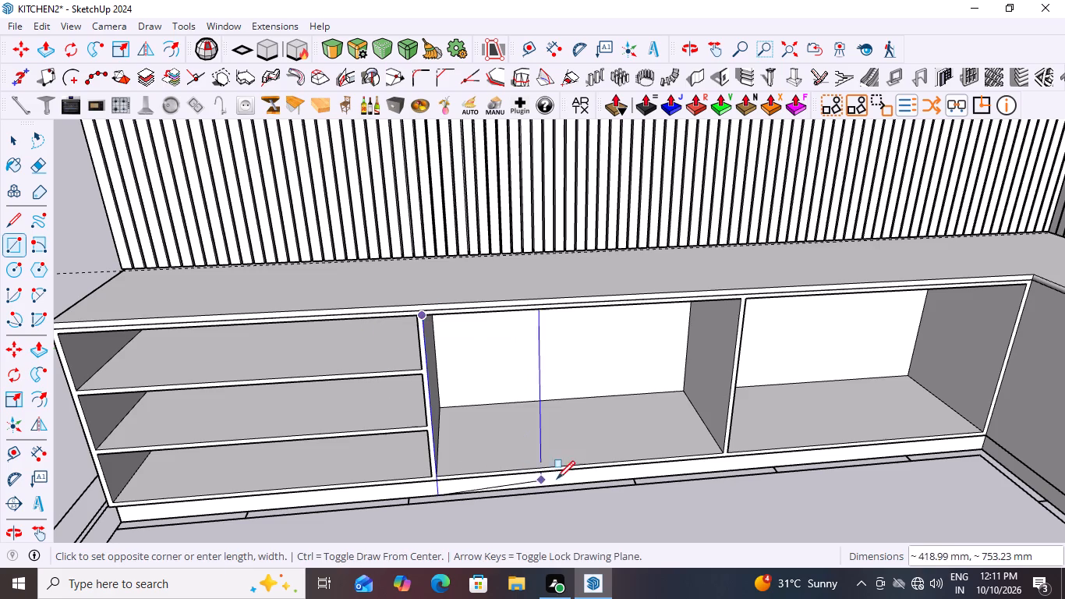
pyautogui.click(722, 452)
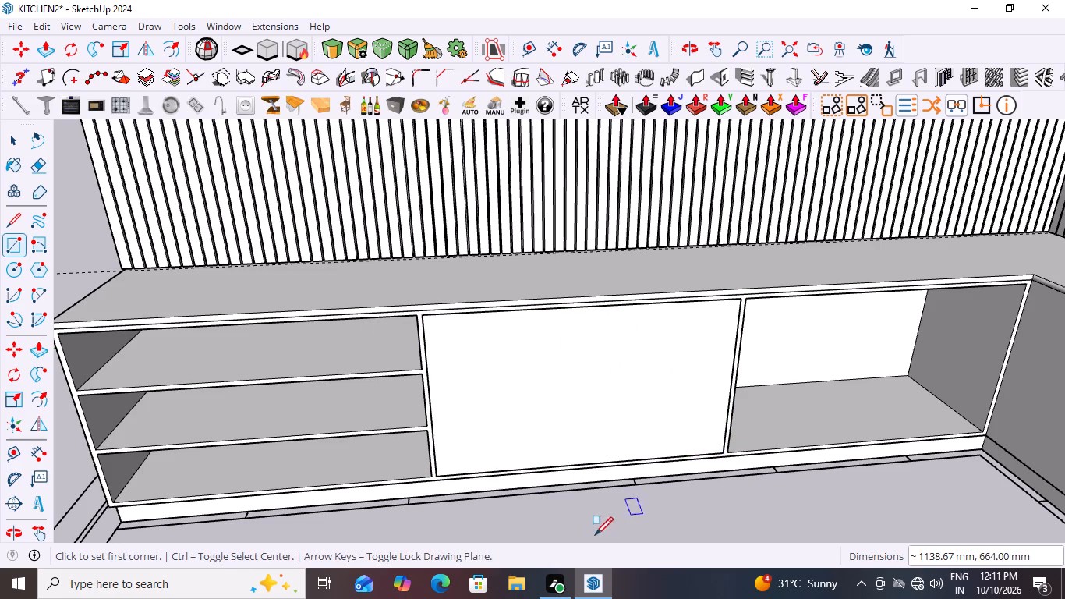
# Group the new rectangular face and its edges over the middle section as a separate front panel.
pyautogui.scroll(-10, 579, 506)
pyautogui.moveTo(694, 498); pyautogui.dragTo(704, 450, button='middle')
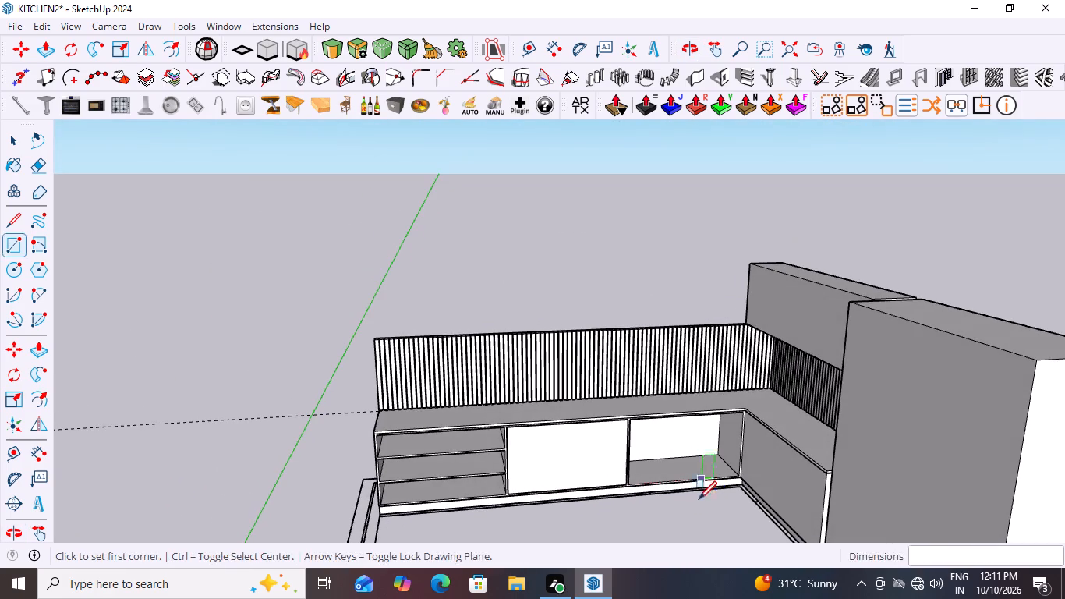
pyautogui.press('space')
pyautogui.doubleClick(567, 455)
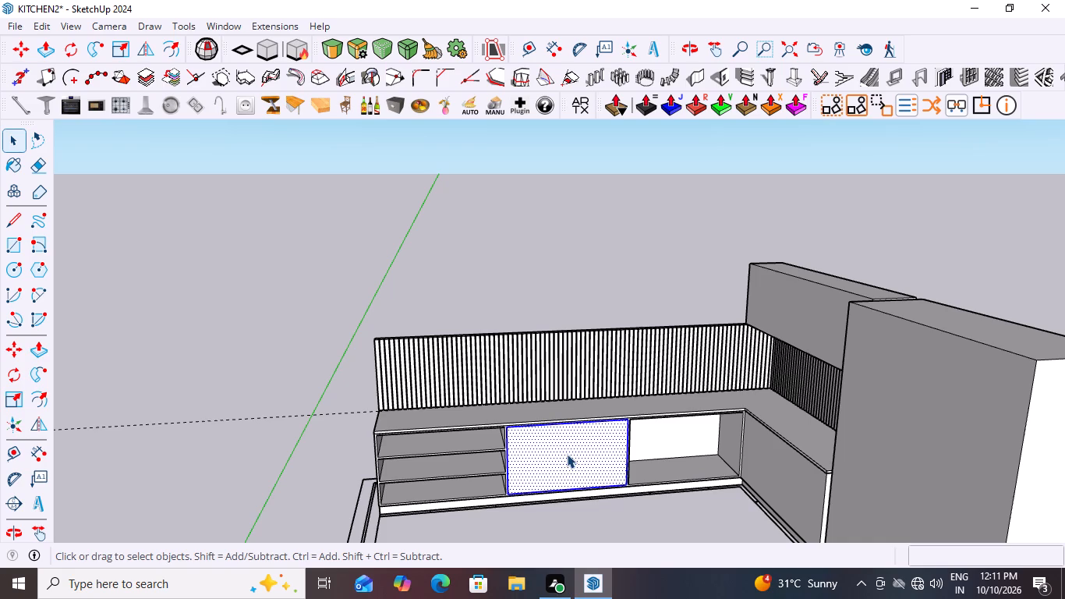
pyautogui.rightClick(566, 454)
pyautogui.click(621, 151)
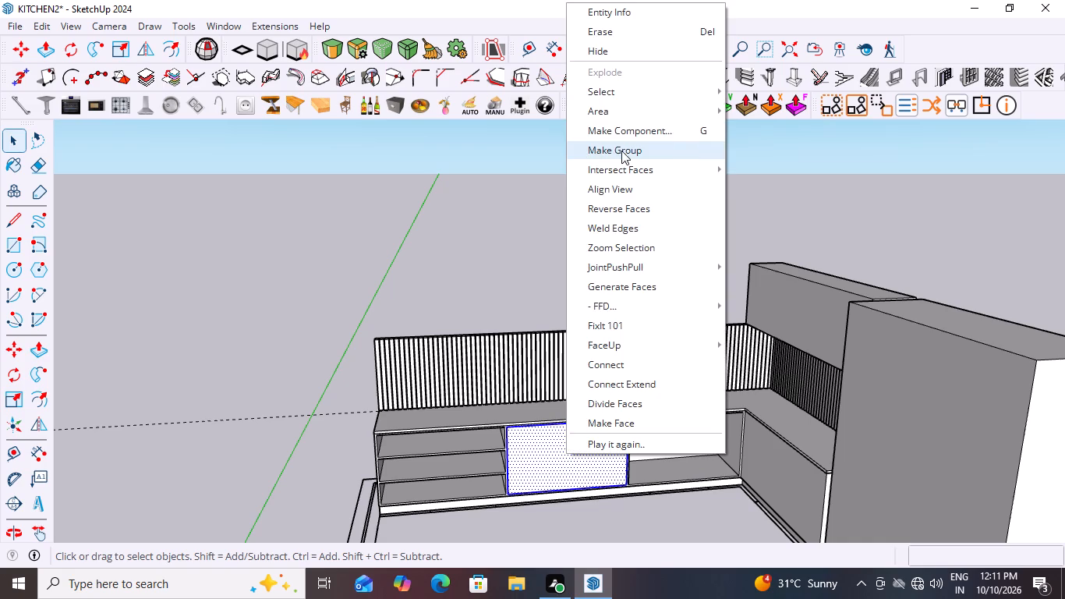
# Inside the middle section's panel group, extrude the face 18 mm outward, and close the group.
pyautogui.doubleClick(578, 450)
pyautogui.click(575, 450)
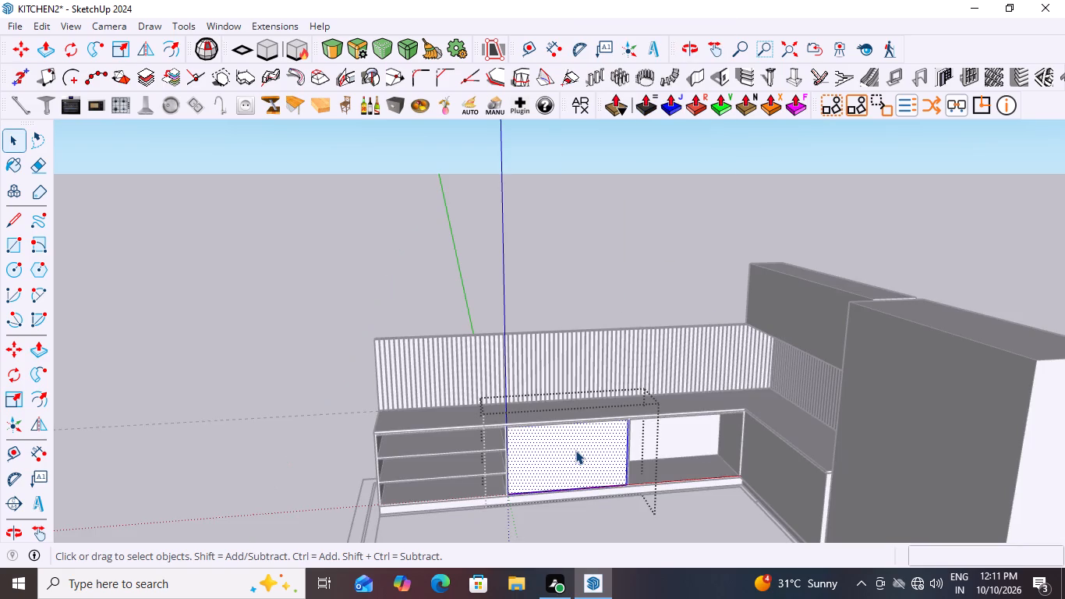
pyautogui.press('p')
pyautogui.click(570, 450)
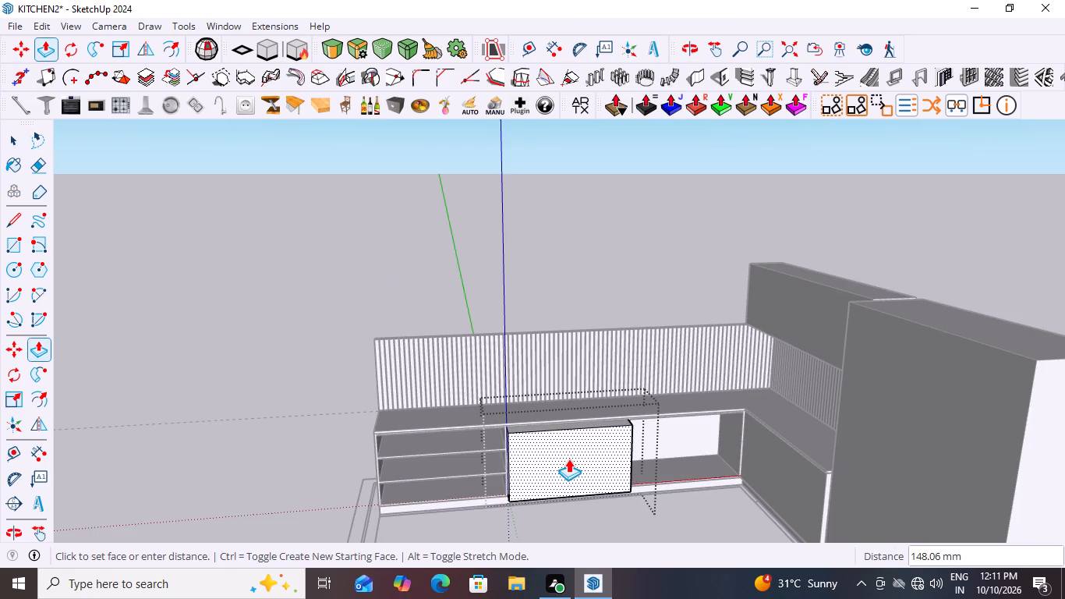
pyautogui.press('1')
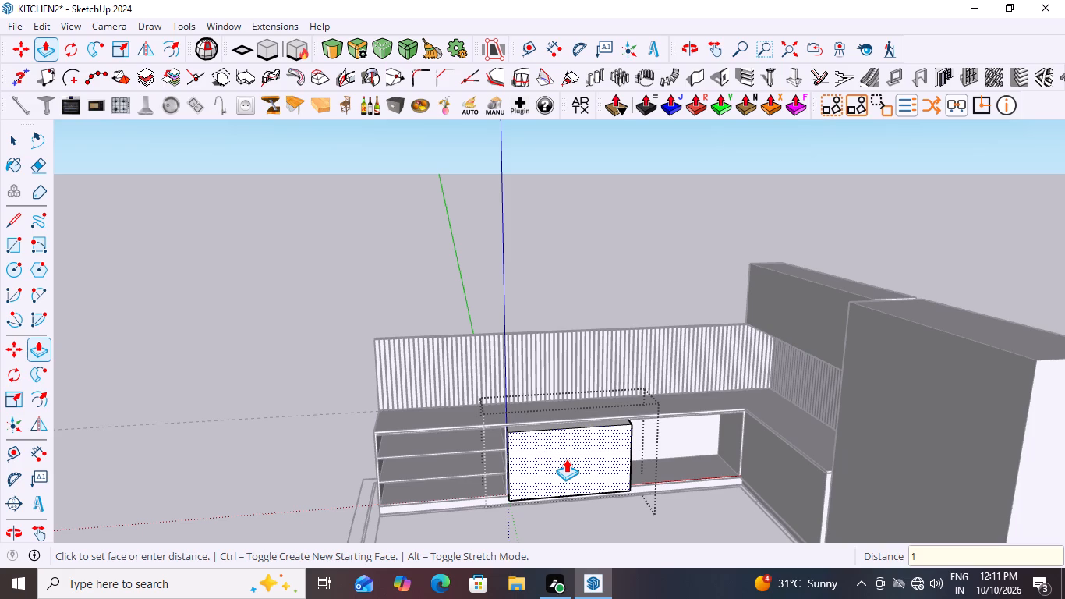
pyautogui.write('8MM')
pyautogui.press('Return')
pyautogui.press('space')
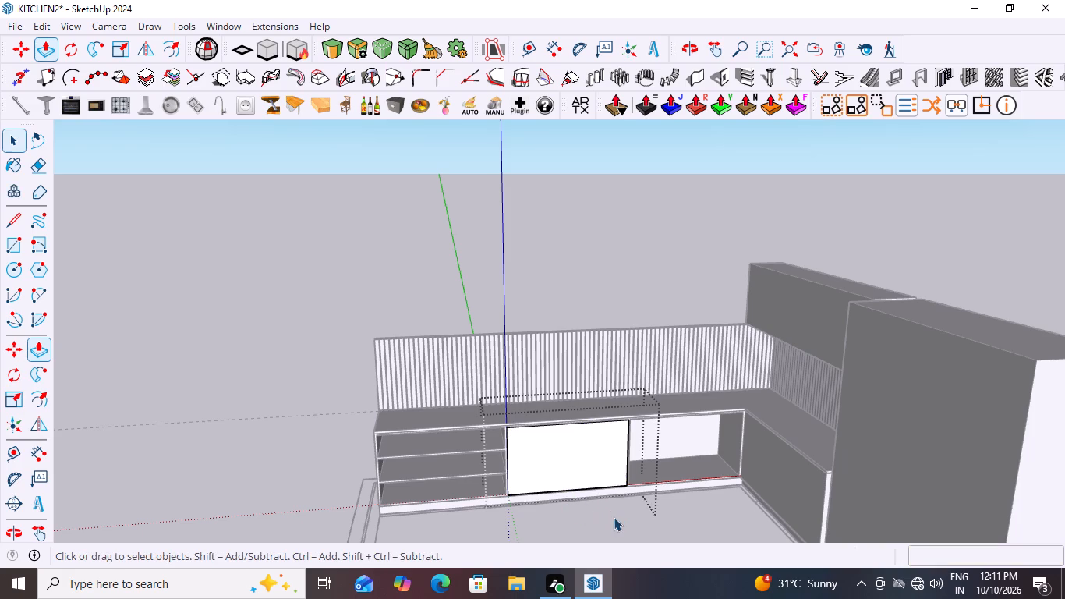
pyautogui.click(614, 516)
pyautogui.click(614, 299)
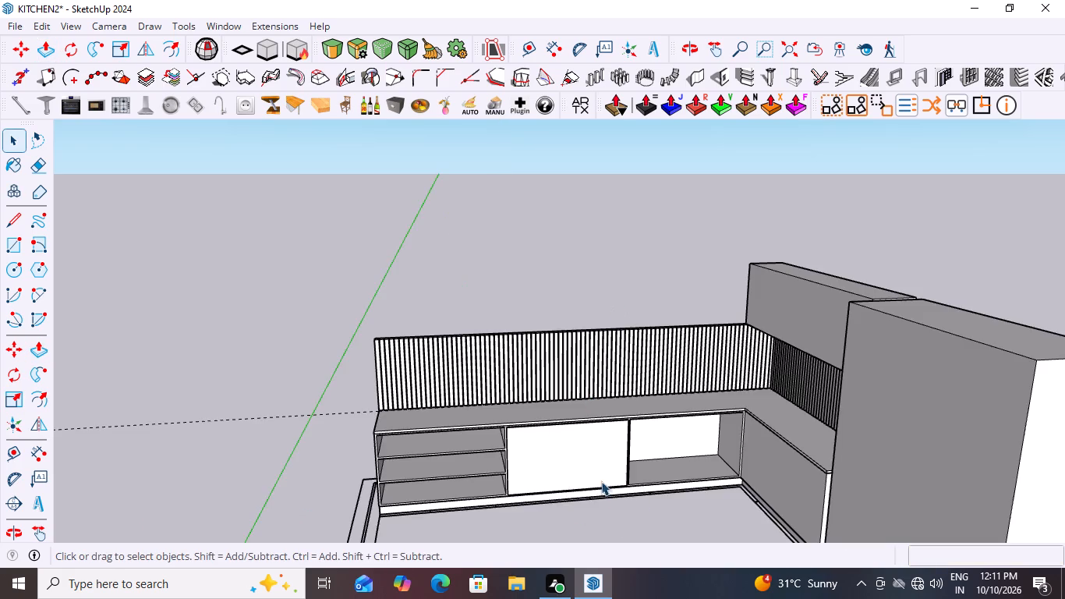
# Move the middle section's front panel 18 mm back by its lower corner, making it flush with the cabinet front.
pyautogui.moveTo(600, 499); pyautogui.dragTo(617, 492, button='middle')
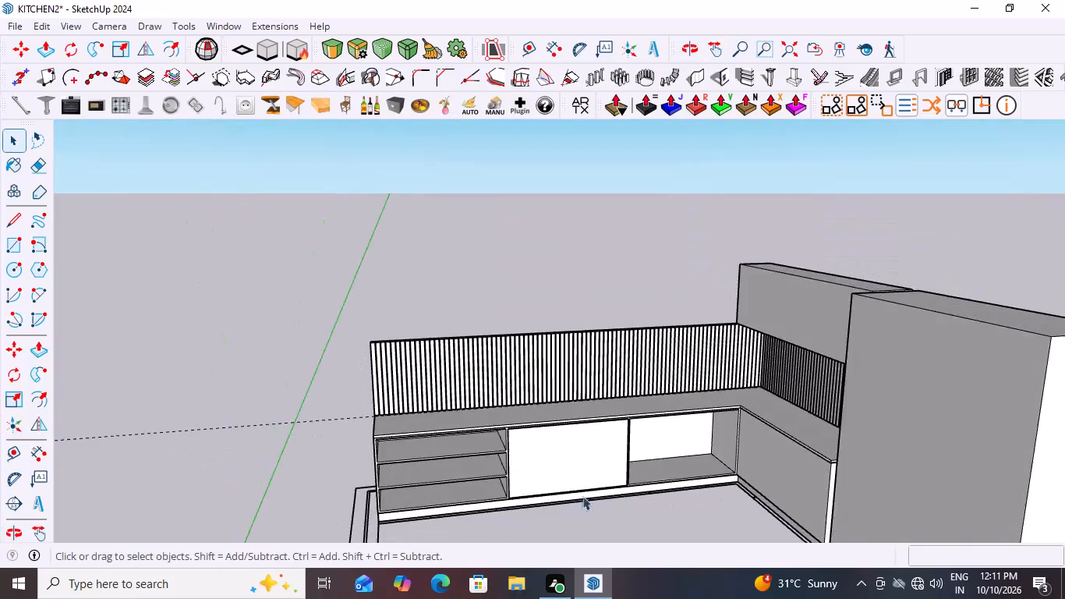
pyautogui.scroll(20, 512, 519)
pyautogui.middleClick(497, 492)
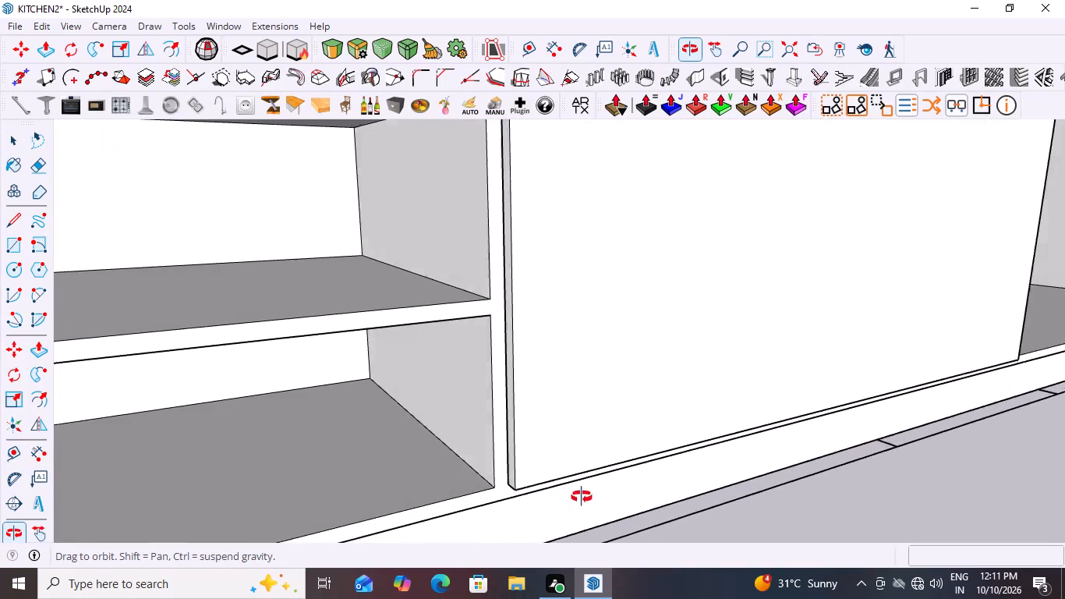
pyautogui.scroll(-10, 465, 480)
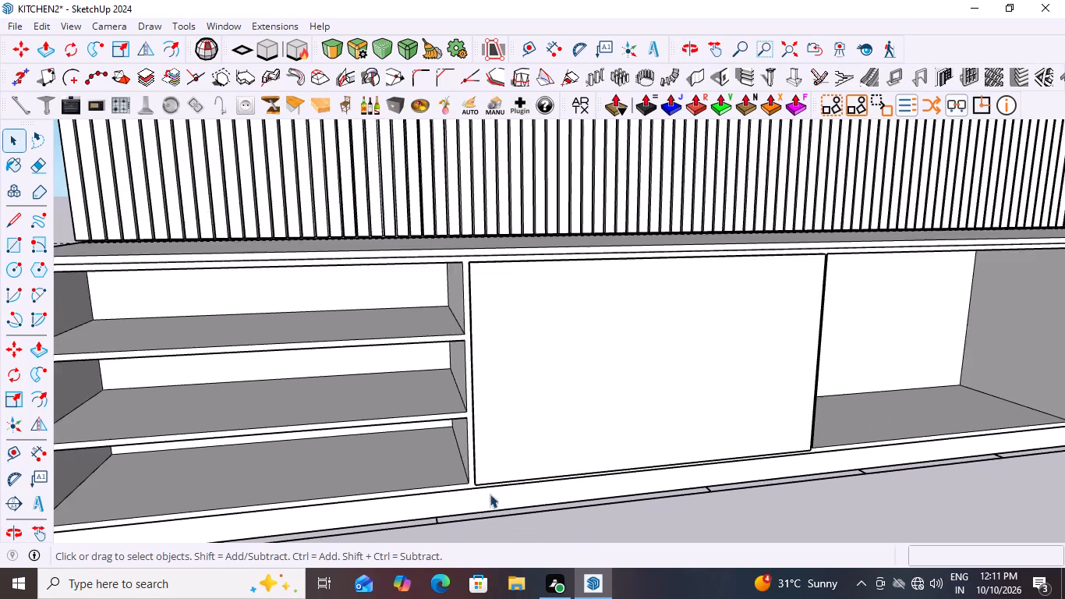
pyautogui.scroll(-2, 490, 494)
pyautogui.moveTo(761, 433); pyautogui.dragTo(600, 415, button='middle')
pyautogui.scroll(7, 694, 500)
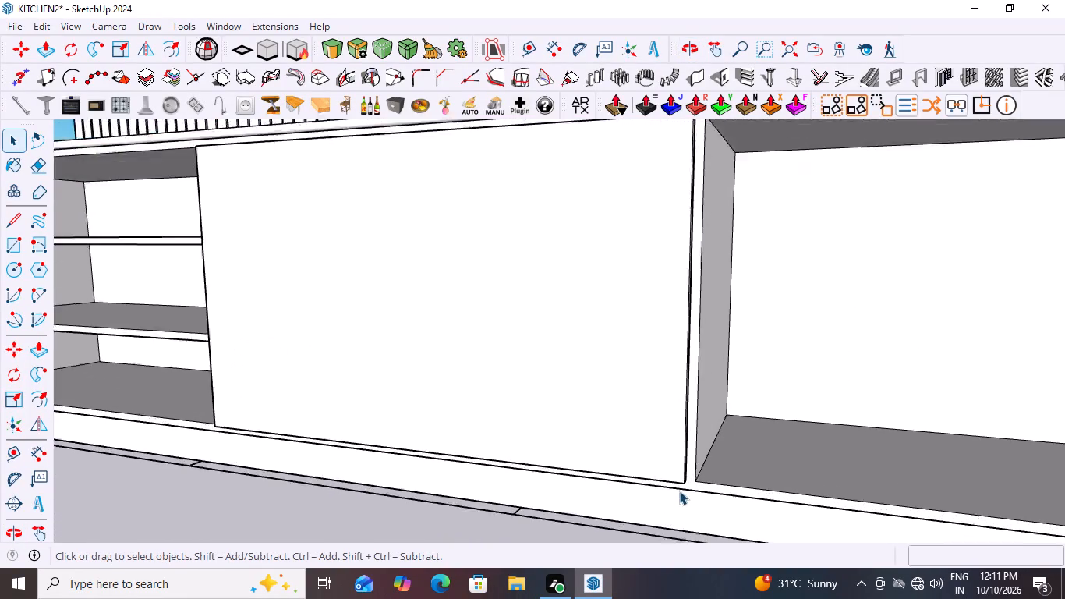
pyautogui.scroll(9, 679, 491)
pyautogui.moveTo(706, 492); pyautogui.dragTo(587, 492, button='middle')
pyautogui.scroll(-4, 596, 492)
pyautogui.click(588, 403)
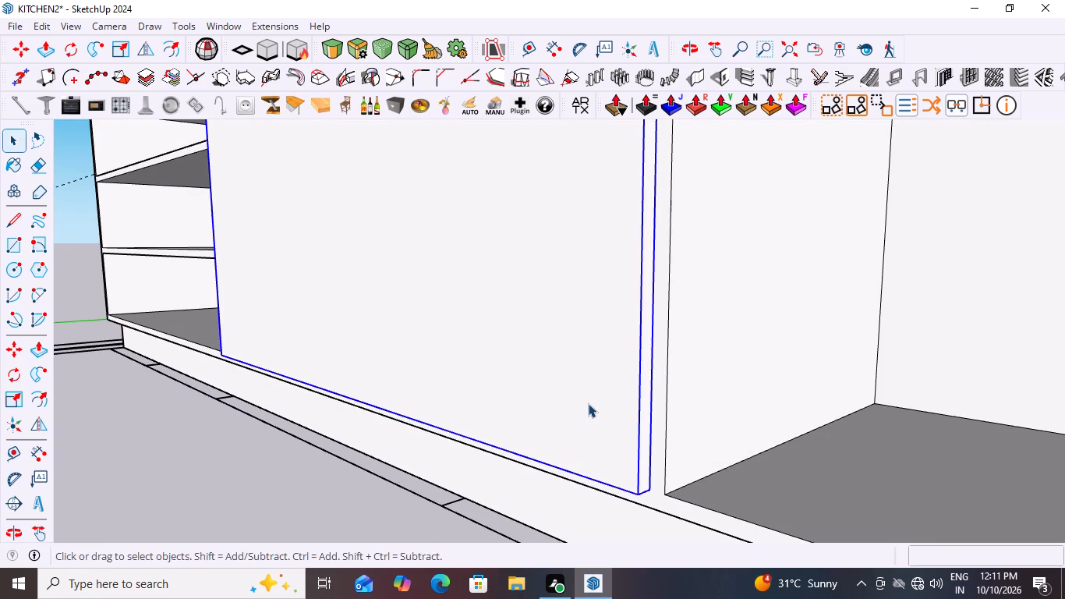
pyautogui.press('m')
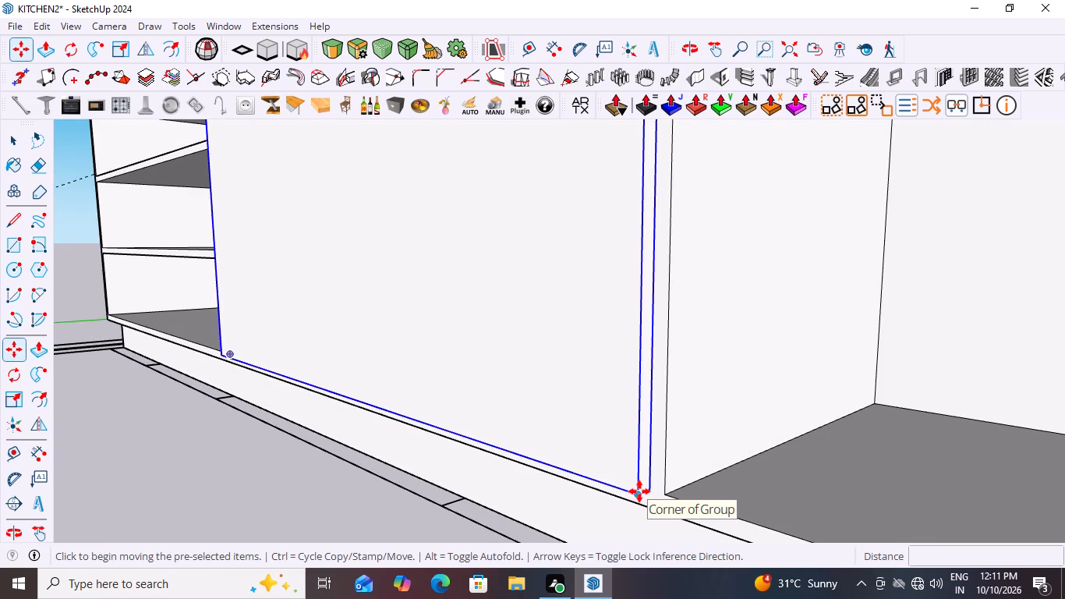
pyautogui.click(639, 491)
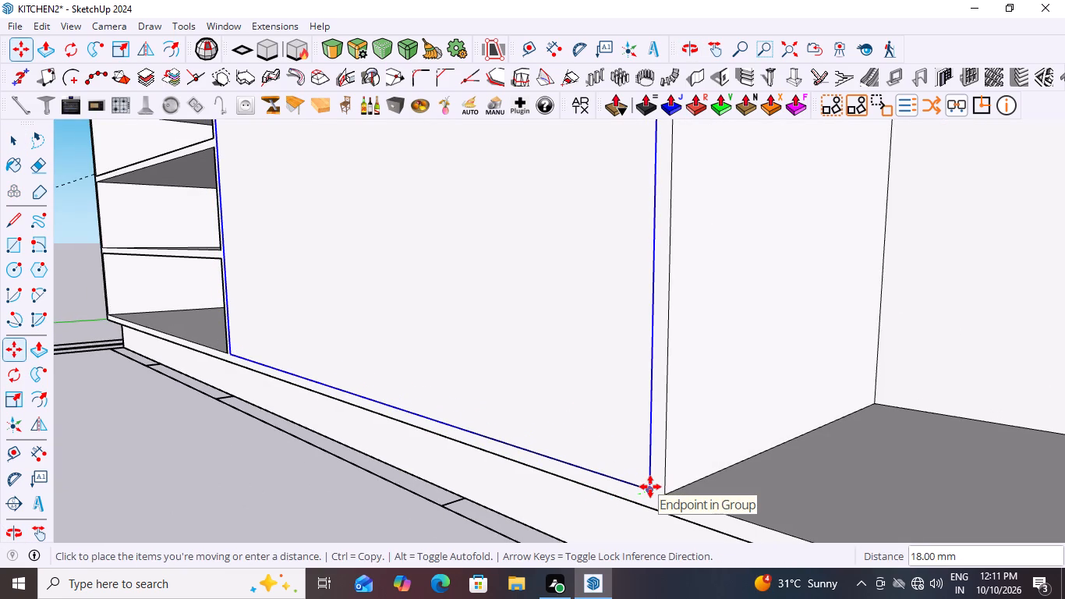
pyautogui.click(650, 487)
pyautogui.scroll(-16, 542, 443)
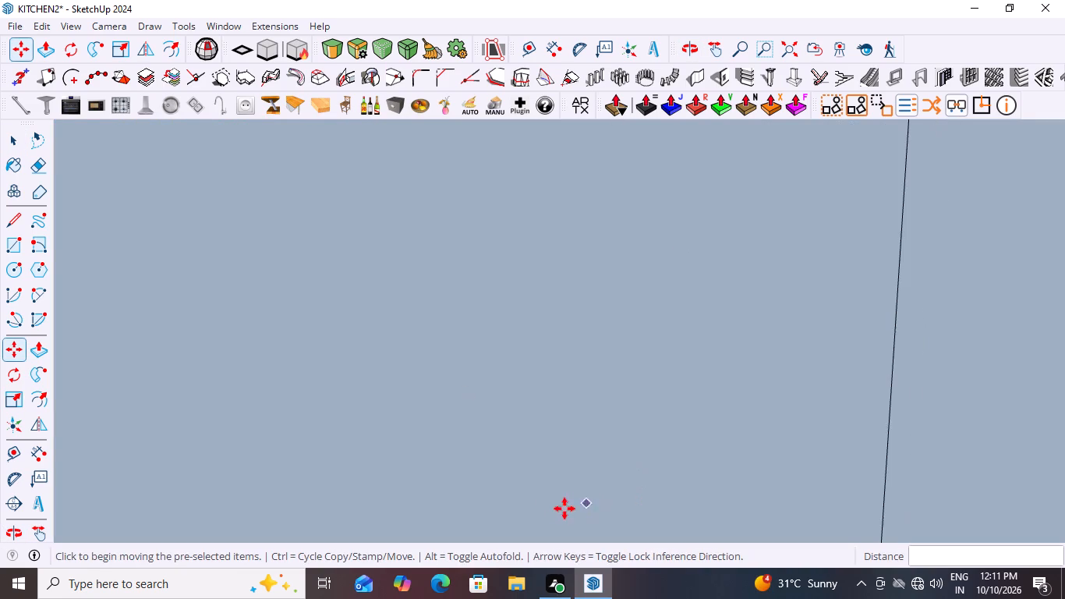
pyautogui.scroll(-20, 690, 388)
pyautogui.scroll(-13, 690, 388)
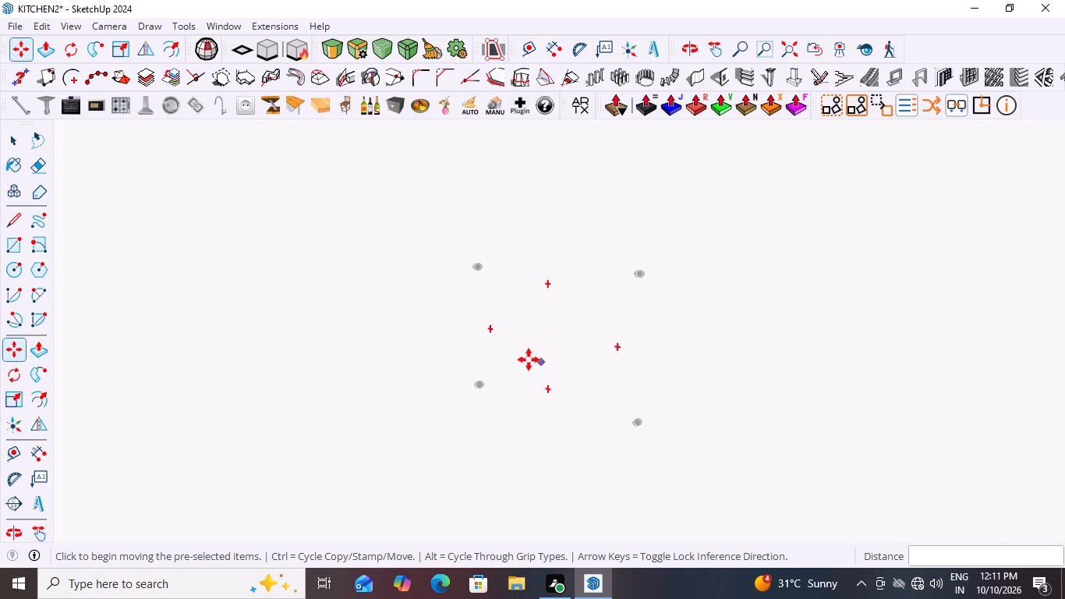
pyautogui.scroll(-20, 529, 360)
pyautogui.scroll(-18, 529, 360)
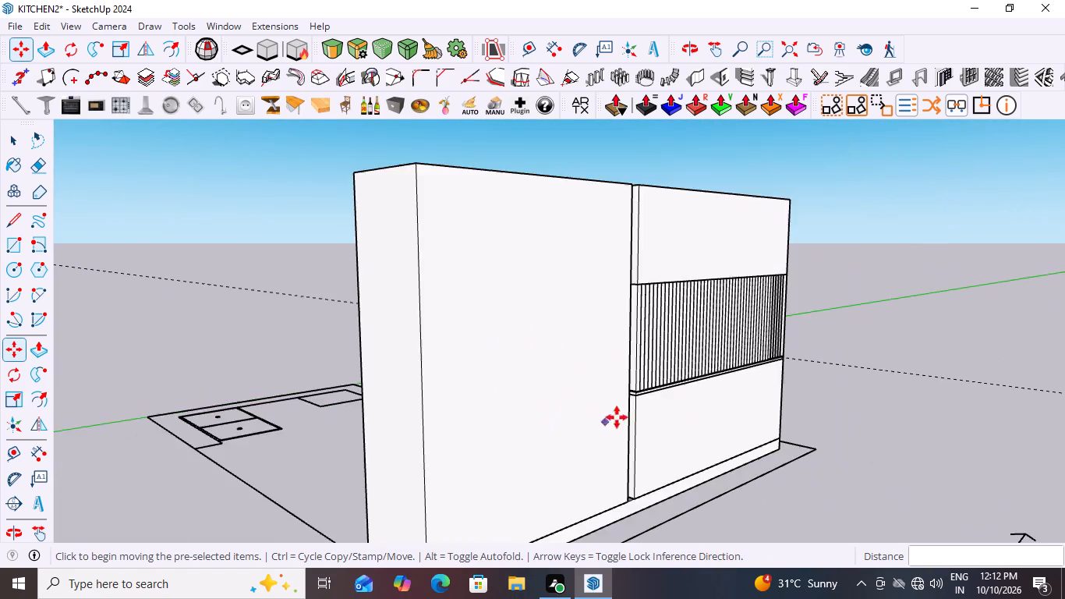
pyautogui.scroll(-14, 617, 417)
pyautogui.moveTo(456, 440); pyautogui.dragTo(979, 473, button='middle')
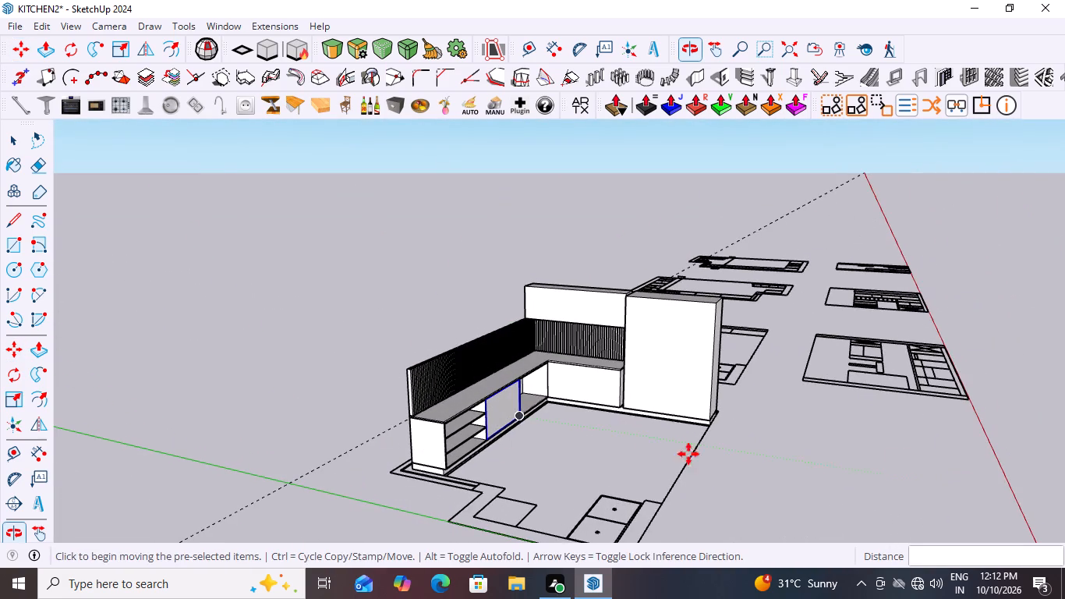
# Deselect the middle front panel and examine how it sits in the base cabinet's front.
pyautogui.moveTo(614, 442); pyautogui.dragTo(405, 409, button='middle')
pyautogui.scroll(4, 544, 420)
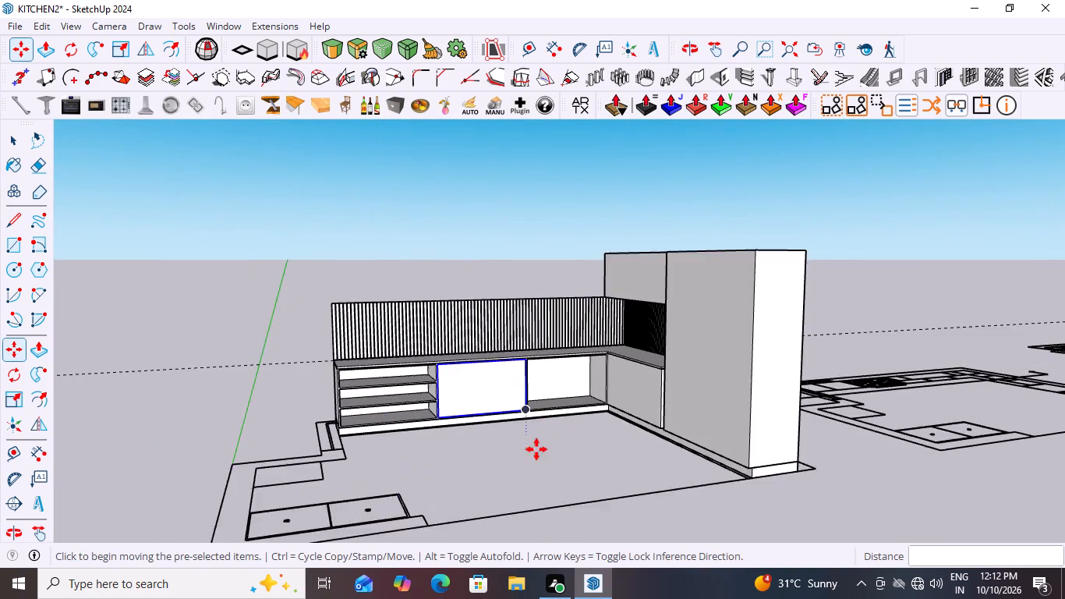
pyautogui.scroll(2, 536, 449)
pyautogui.press('space')
pyautogui.click(566, 445)
pyautogui.moveTo(610, 434); pyautogui.dragTo(518, 432, button='middle')
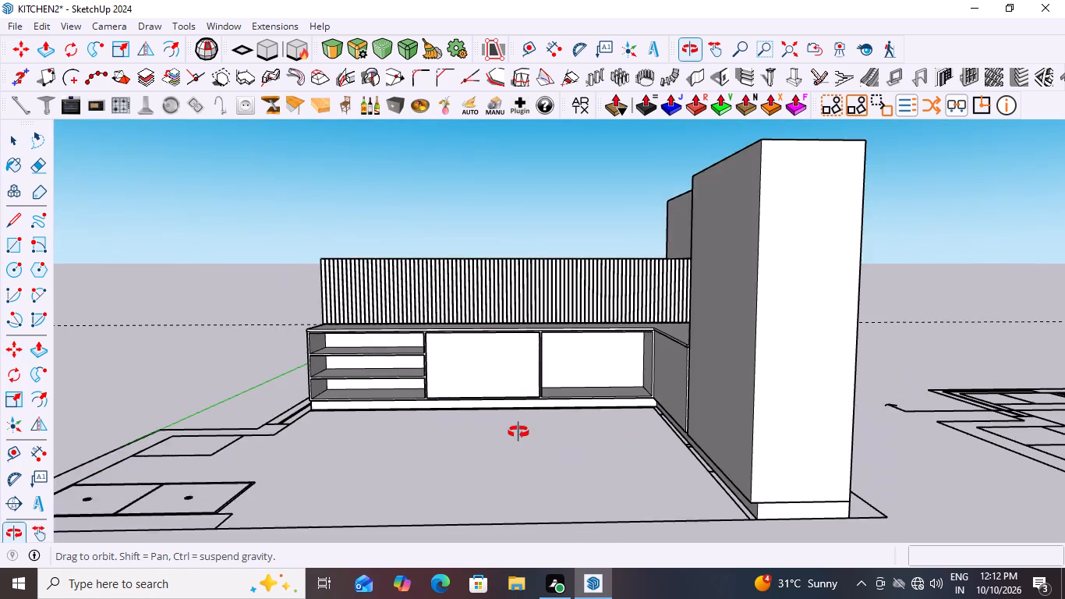
pyautogui.moveTo(518, 432); pyautogui.dragTo(550, 448, button='middle')
pyautogui.scroll(11, 506, 347)
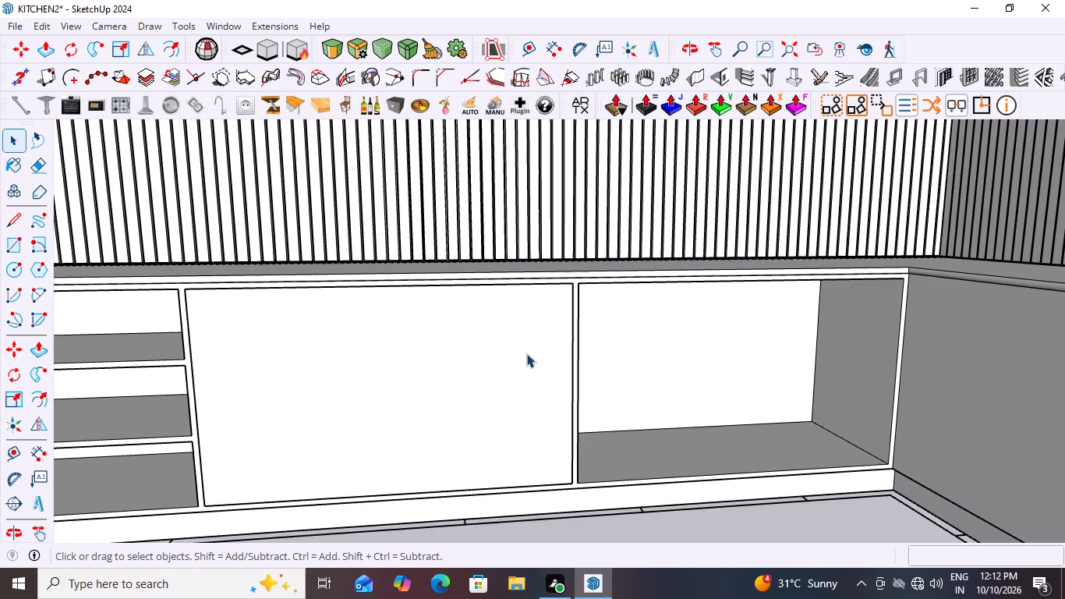
pyautogui.scroll(-5, 541, 360)
pyautogui.moveTo(617, 436); pyautogui.dragTo(619, 452, button='middle')
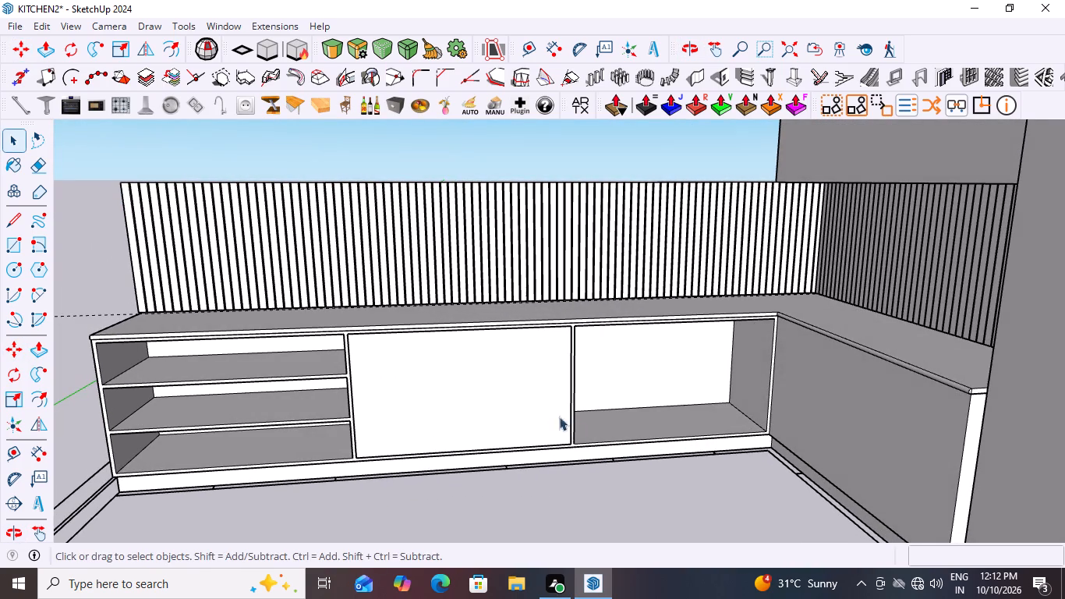
# Replace the CTS_Group and Component toolset with the DBS Move Rotate Open Close toolset, docked beside the other tools.
pyautogui.click(540, 399)
pyautogui.scroll(3, 467, 401)
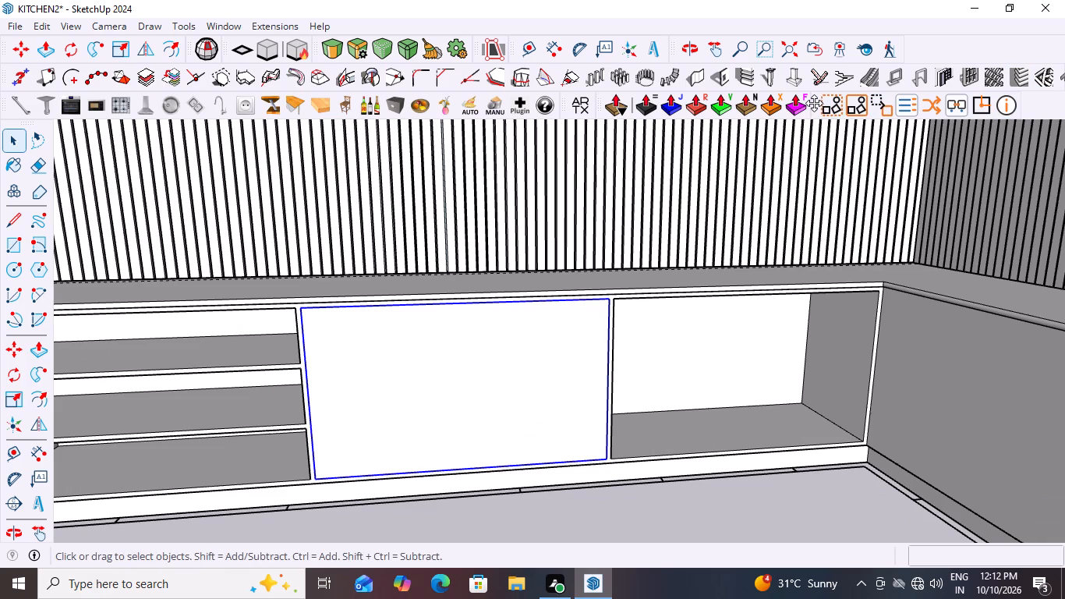
pyautogui.moveTo(815, 104); pyautogui.dragTo(808, 155)
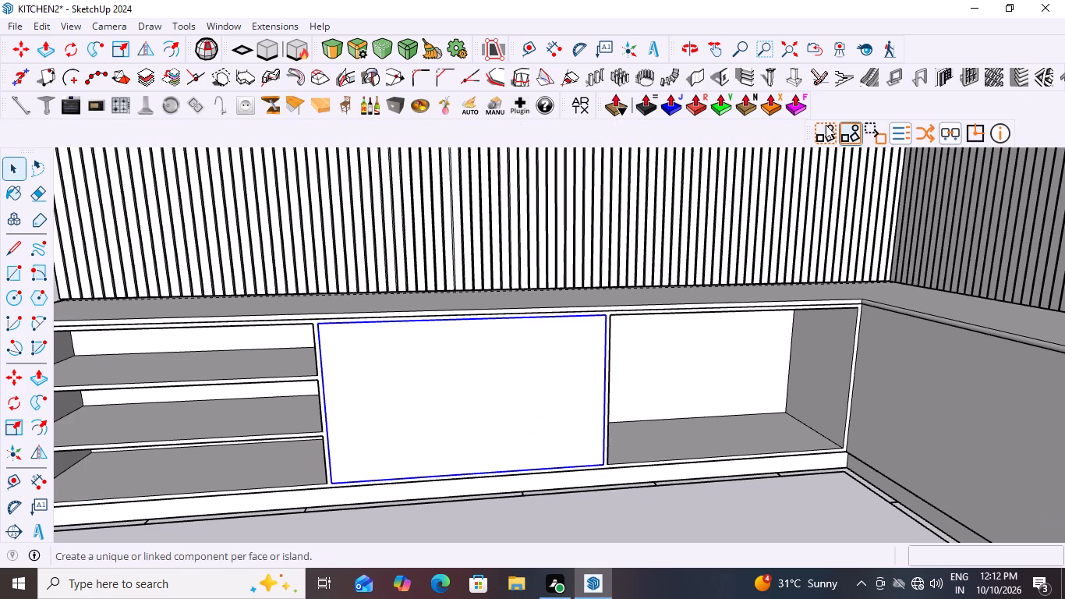
pyautogui.moveTo(808, 131); pyautogui.dragTo(685, 226)
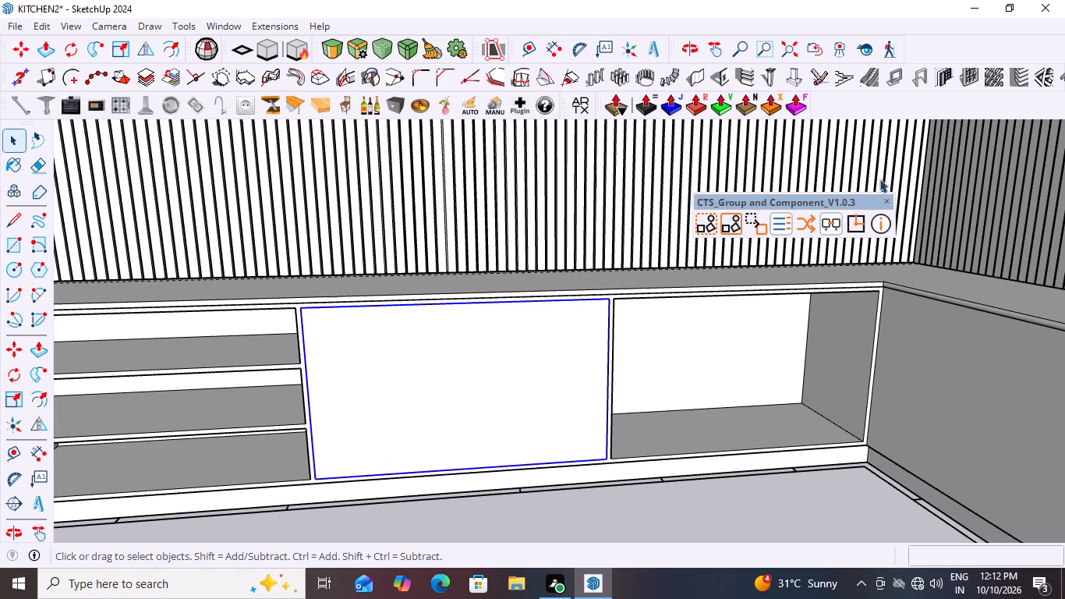
pyautogui.click(886, 197)
pyautogui.rightClick(937, 44)
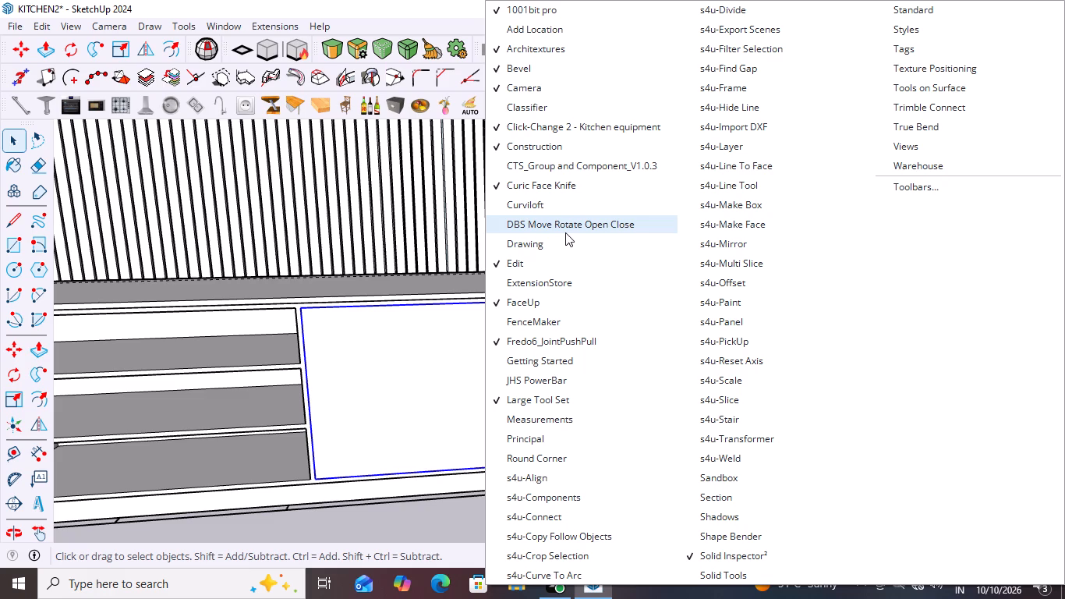
pyautogui.click(540, 226)
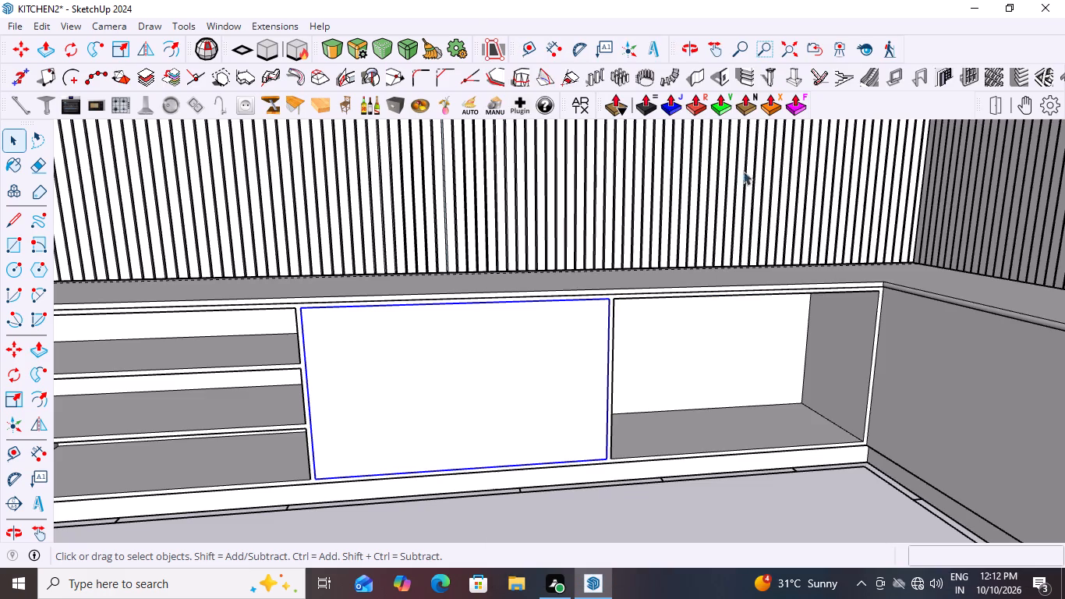
pyautogui.moveTo(980, 102); pyautogui.dragTo(827, 108)
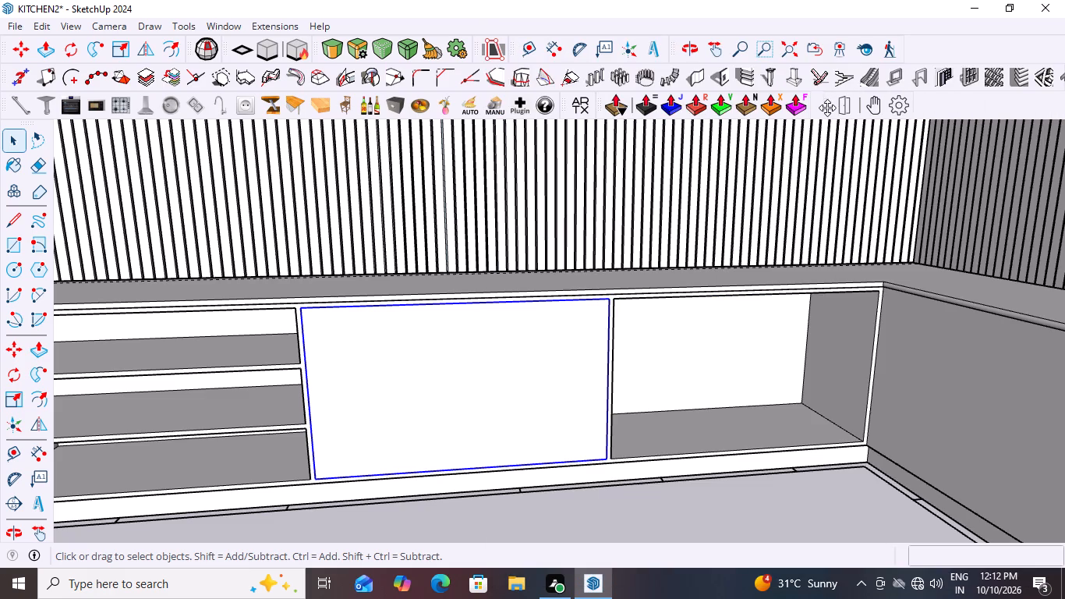
pyautogui.moveTo(827, 108); pyautogui.dragTo(826, 108)
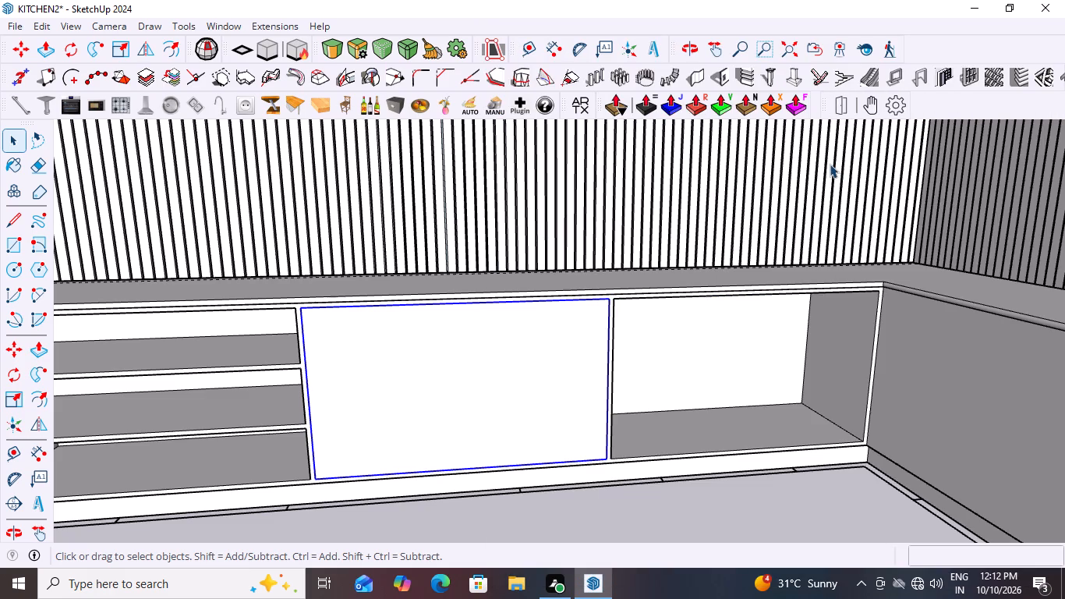
# Configure a hinge joint for the middle front panel, using its vertical edge beside the open shelves as the axis.
pyautogui.click(893, 108)
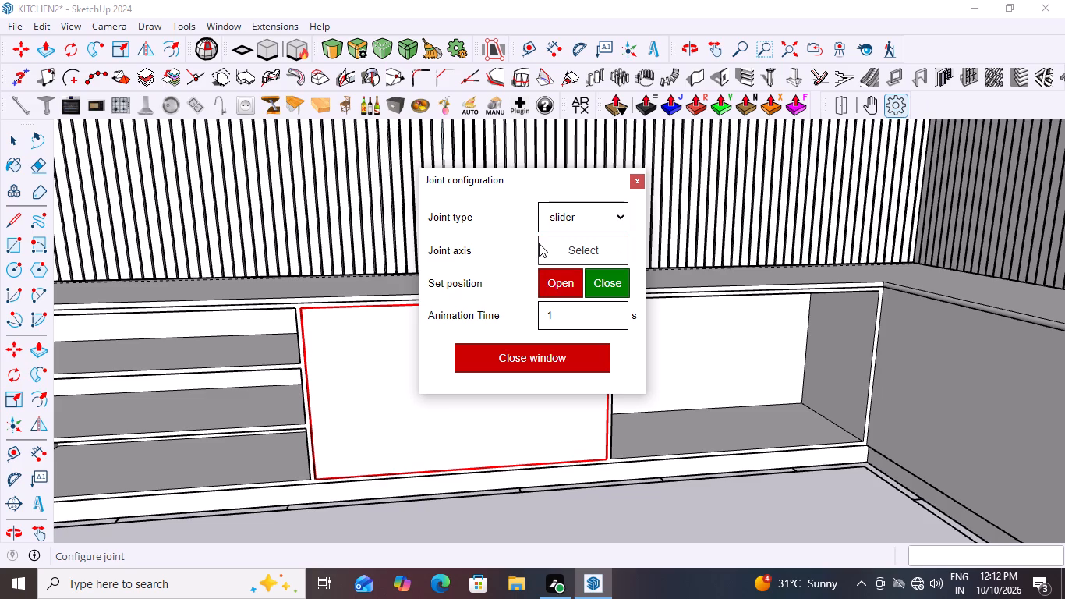
pyautogui.click(623, 212)
pyautogui.click(575, 264)
pyautogui.click(592, 247)
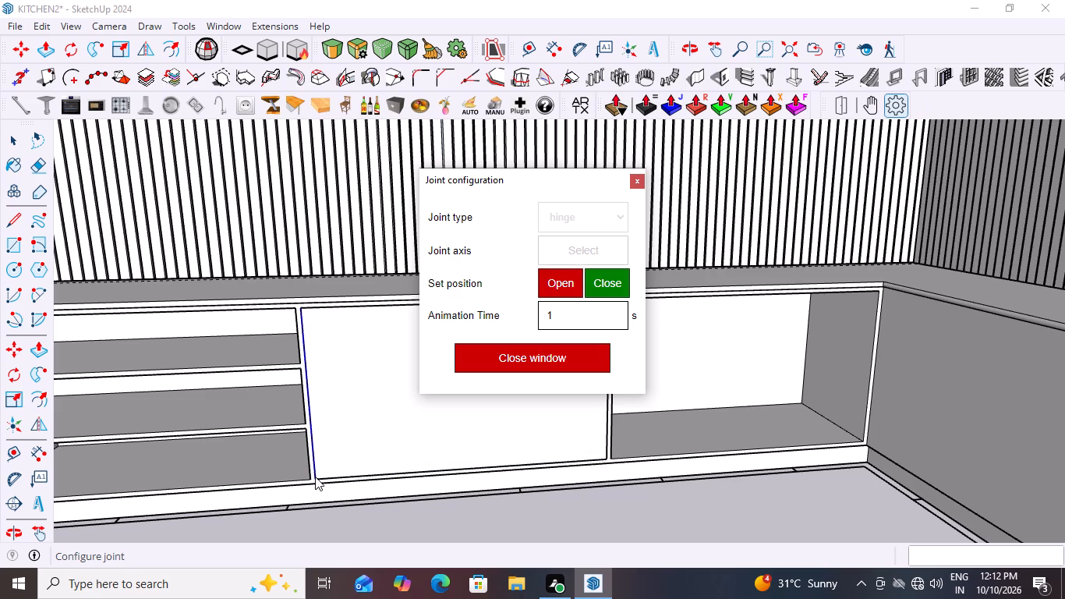
pyautogui.click(316, 477)
pyautogui.scroll(-8, 604, 395)
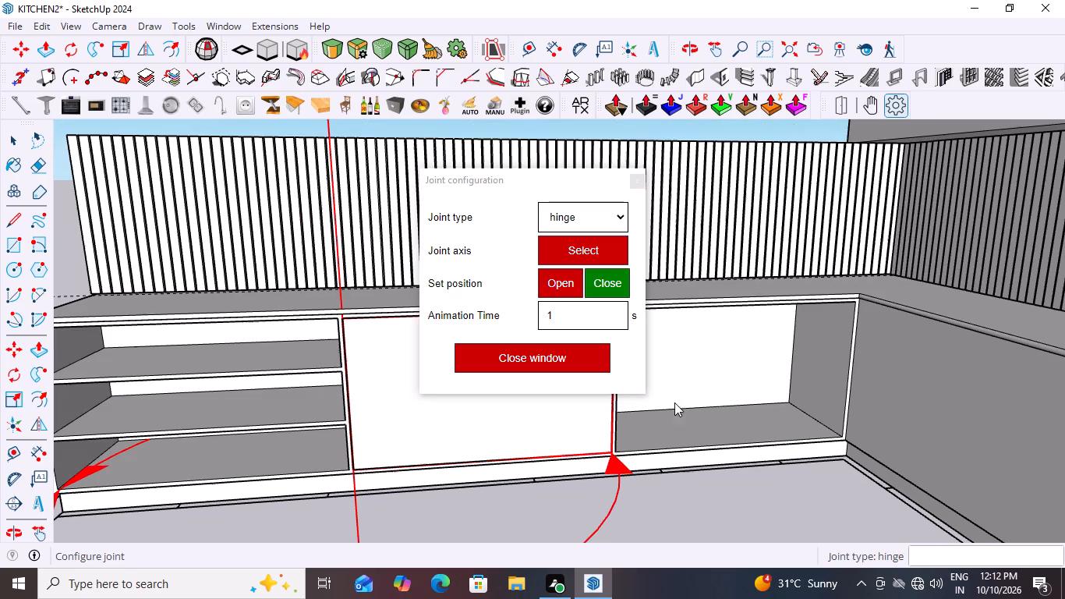
pyautogui.scroll(-18, 732, 326)
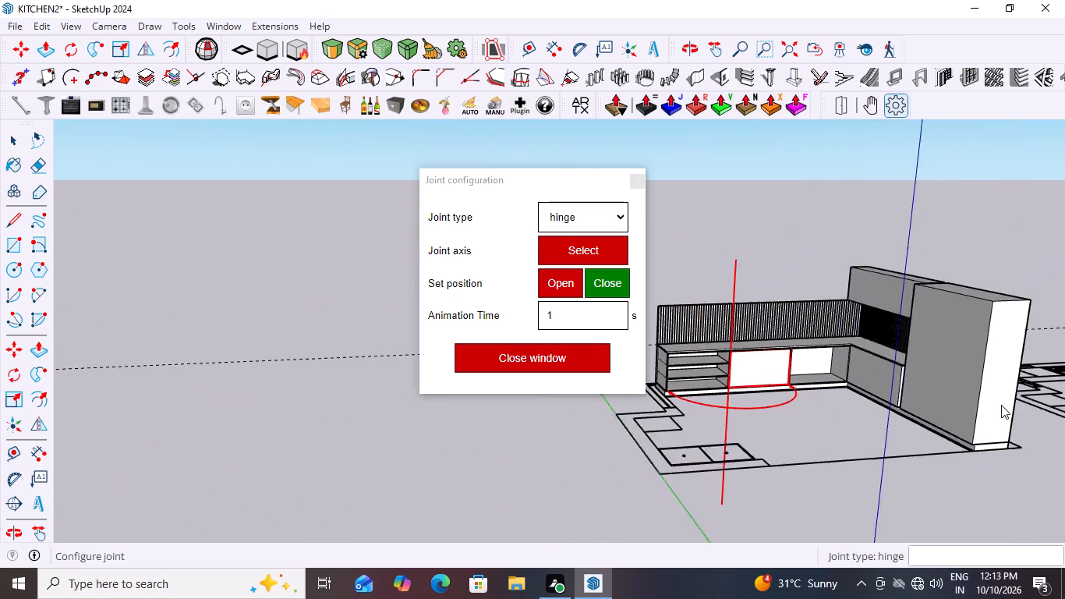
pyautogui.scroll(4, 827, 407)
pyautogui.scroll(3, 752, 383)
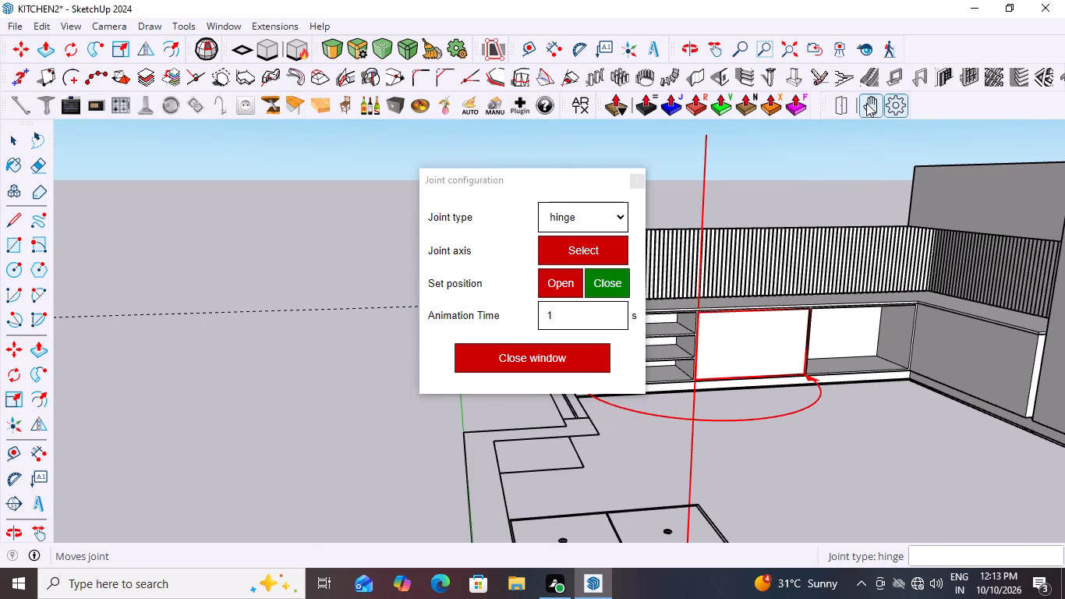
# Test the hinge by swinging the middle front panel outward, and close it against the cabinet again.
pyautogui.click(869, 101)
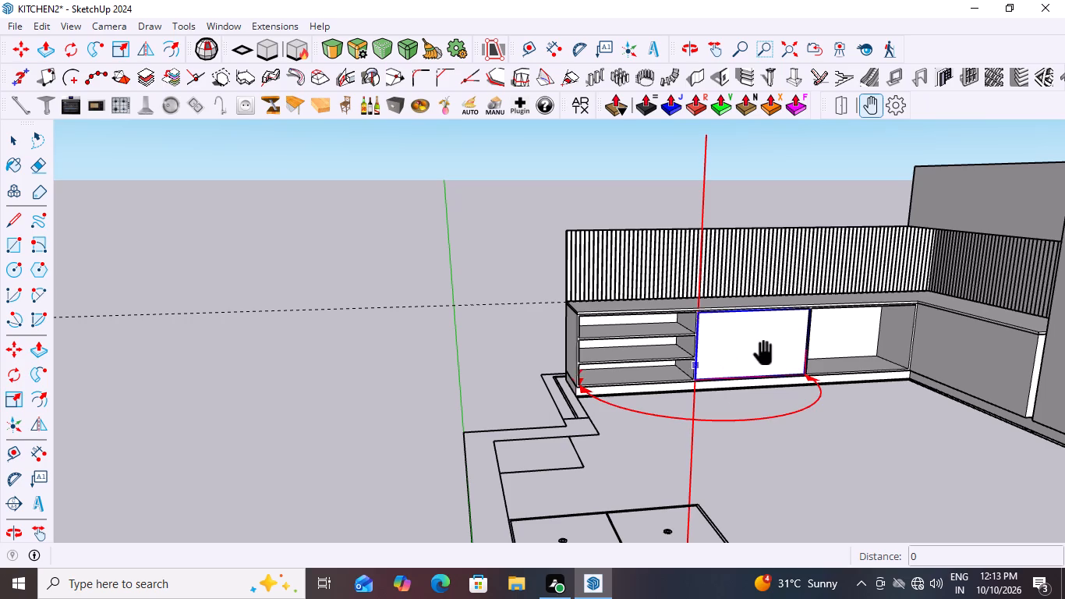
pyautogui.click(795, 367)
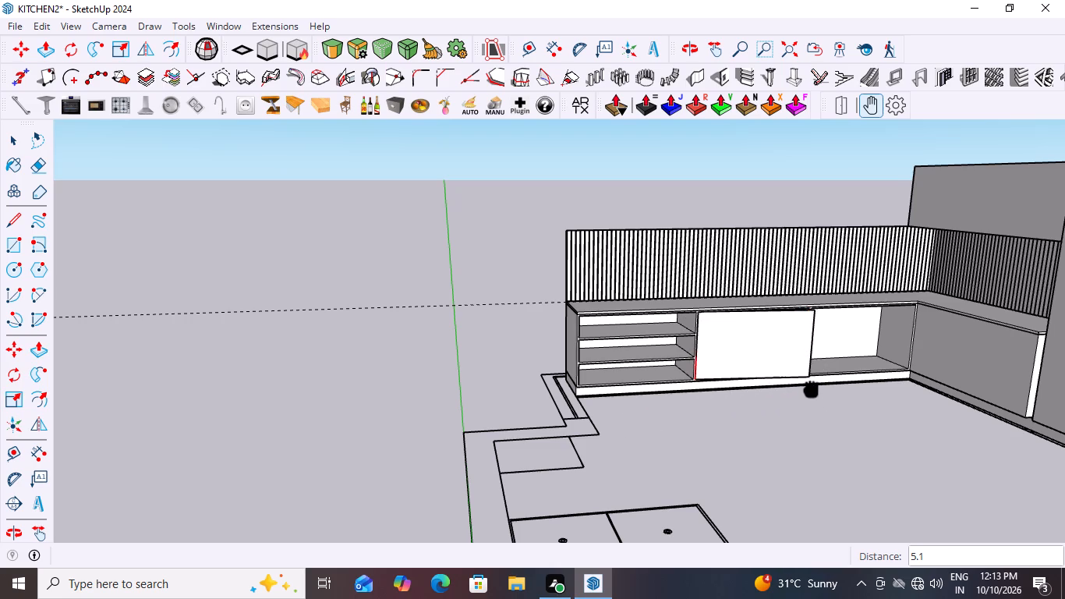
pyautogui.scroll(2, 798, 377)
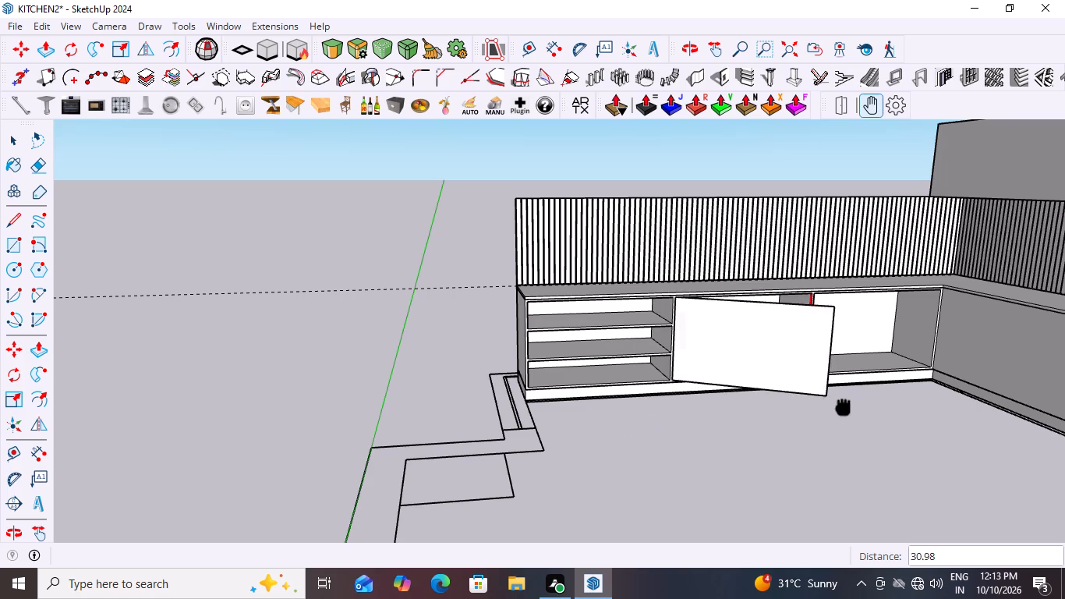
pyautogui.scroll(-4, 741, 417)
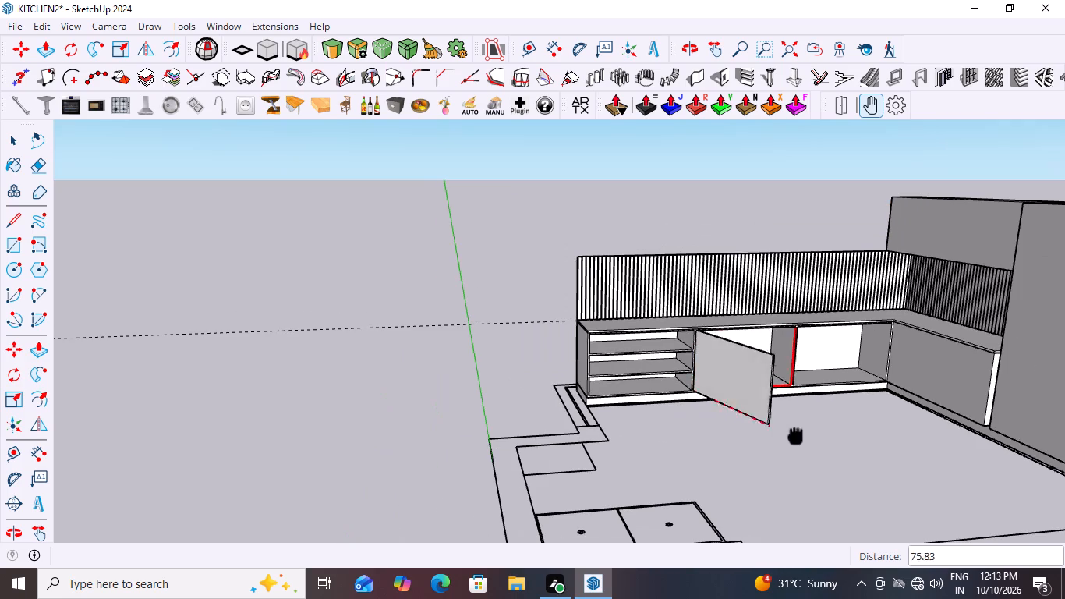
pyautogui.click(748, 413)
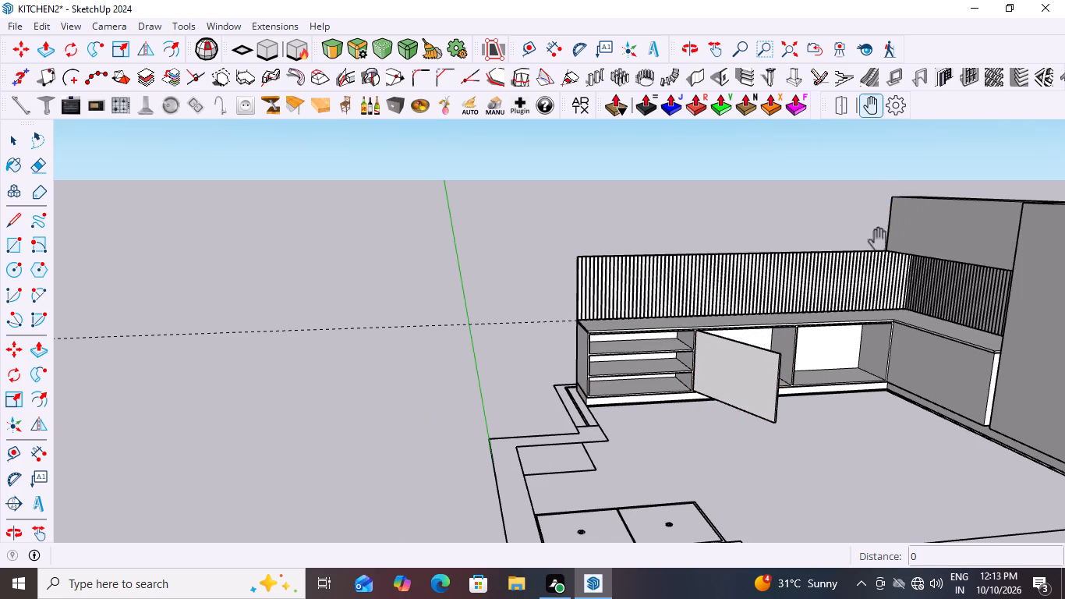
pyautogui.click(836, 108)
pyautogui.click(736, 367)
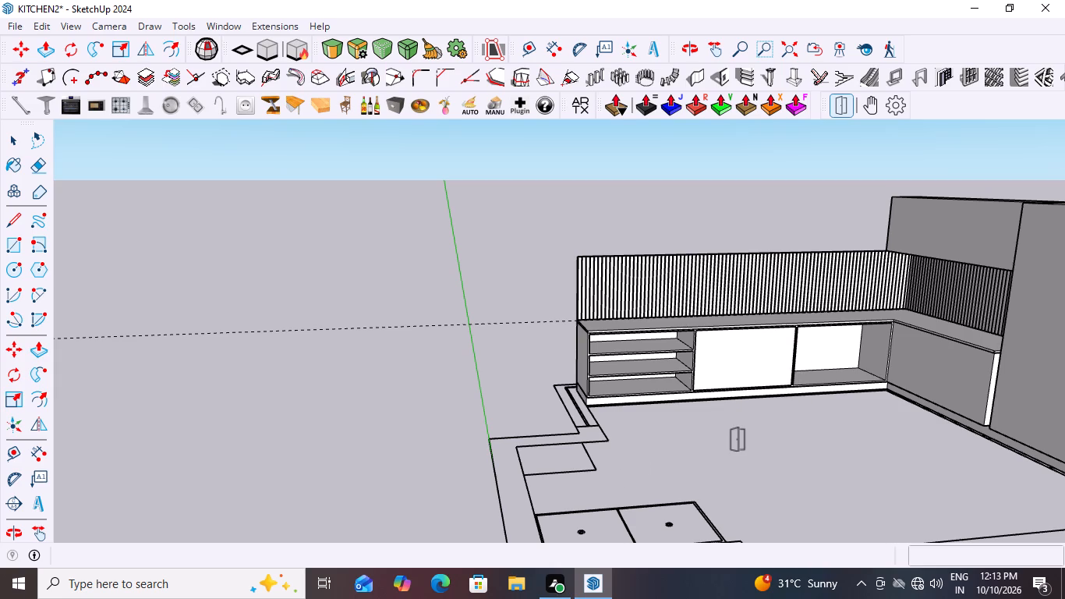
# Reselect the middle front panel and open its joint configuration for review.
pyautogui.press('space')
pyautogui.click(766, 362)
pyautogui.scroll(2, 762, 371)
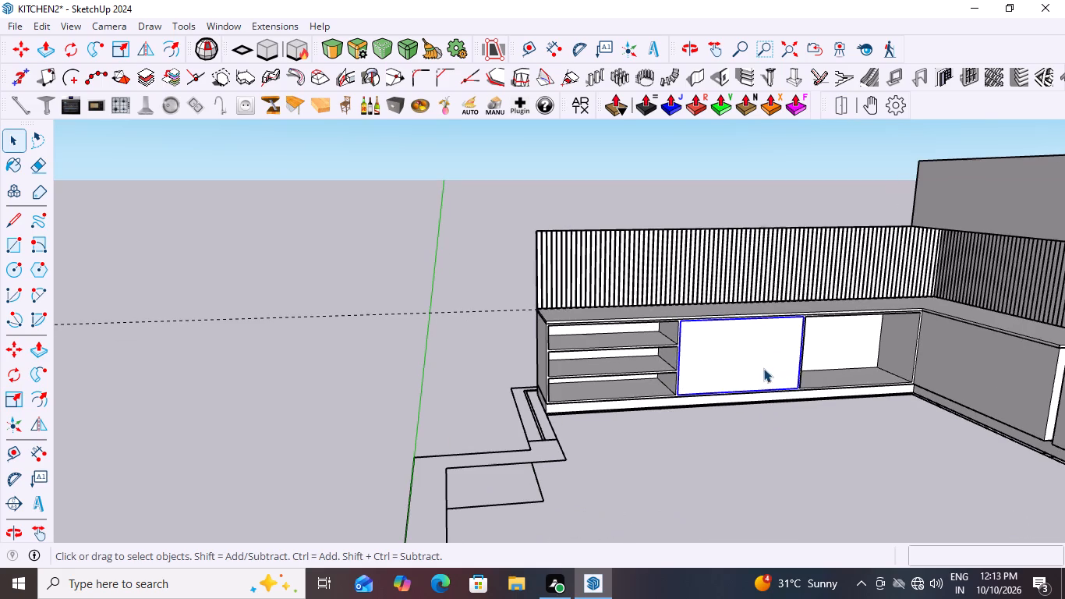
pyautogui.click(899, 97)
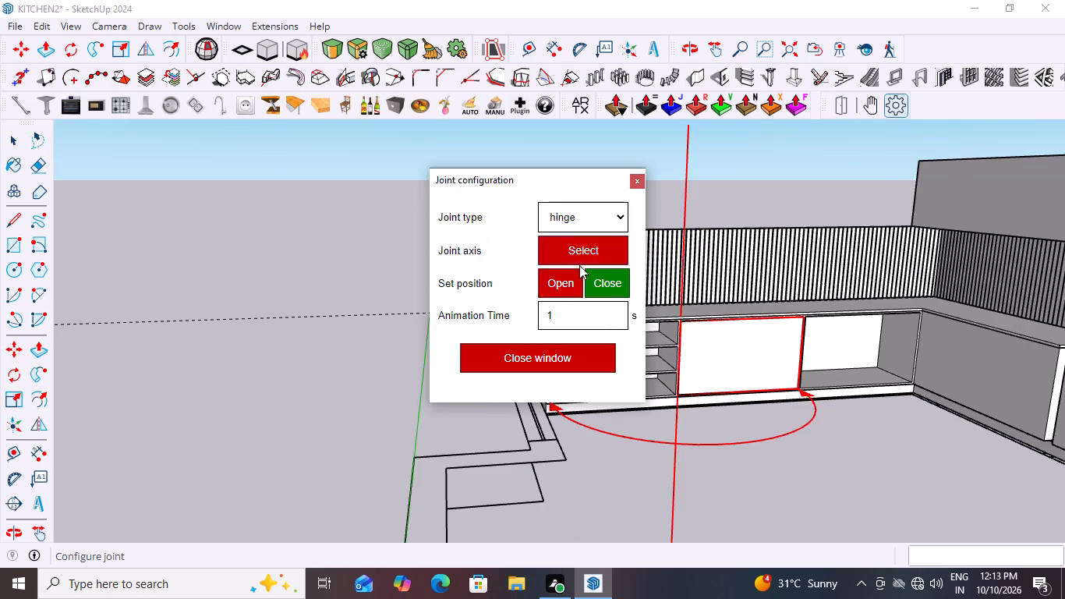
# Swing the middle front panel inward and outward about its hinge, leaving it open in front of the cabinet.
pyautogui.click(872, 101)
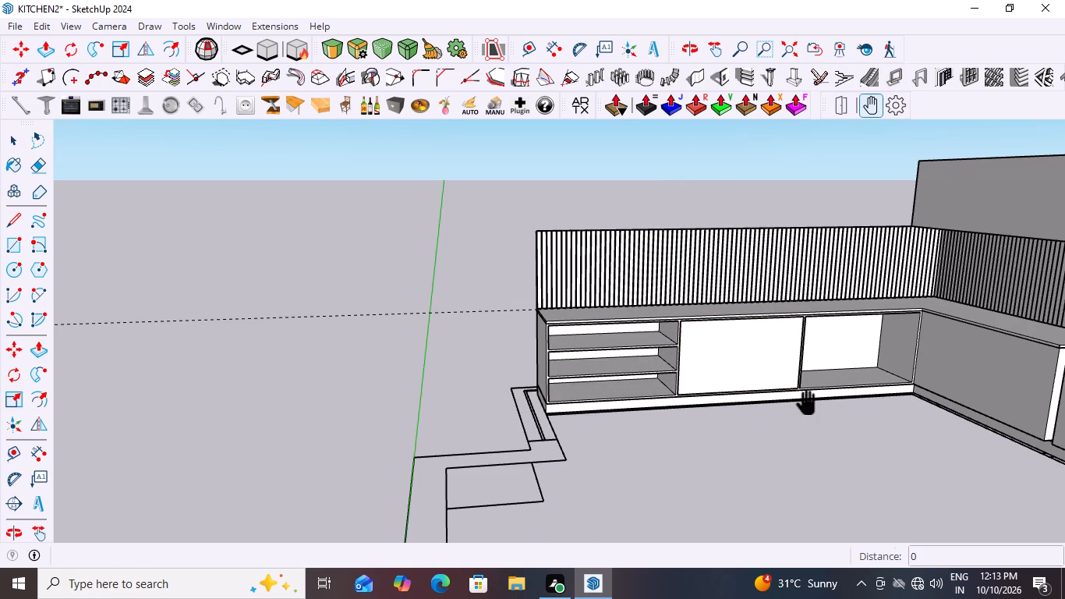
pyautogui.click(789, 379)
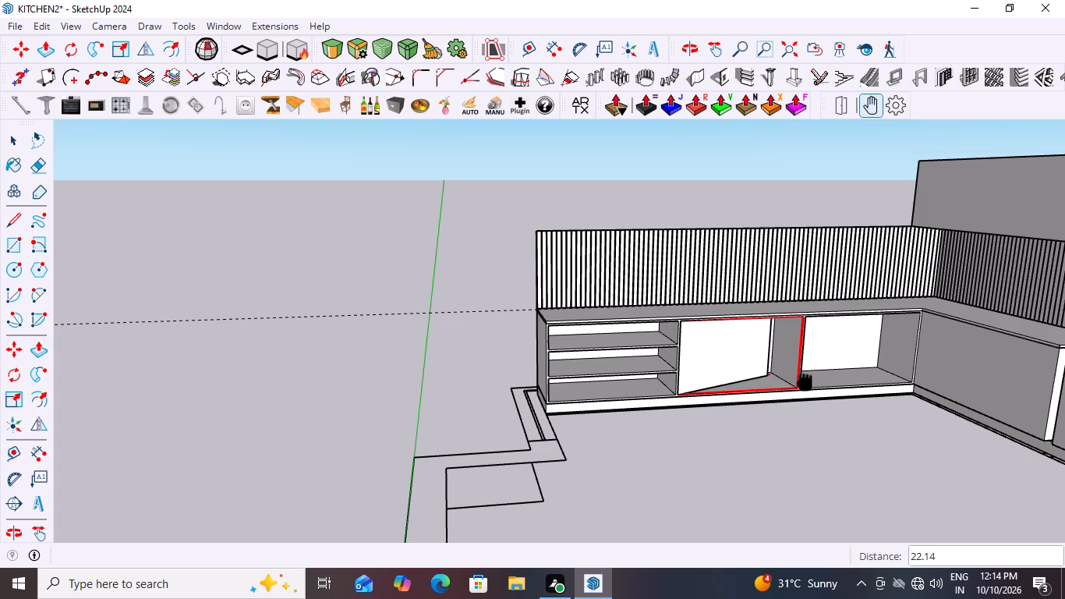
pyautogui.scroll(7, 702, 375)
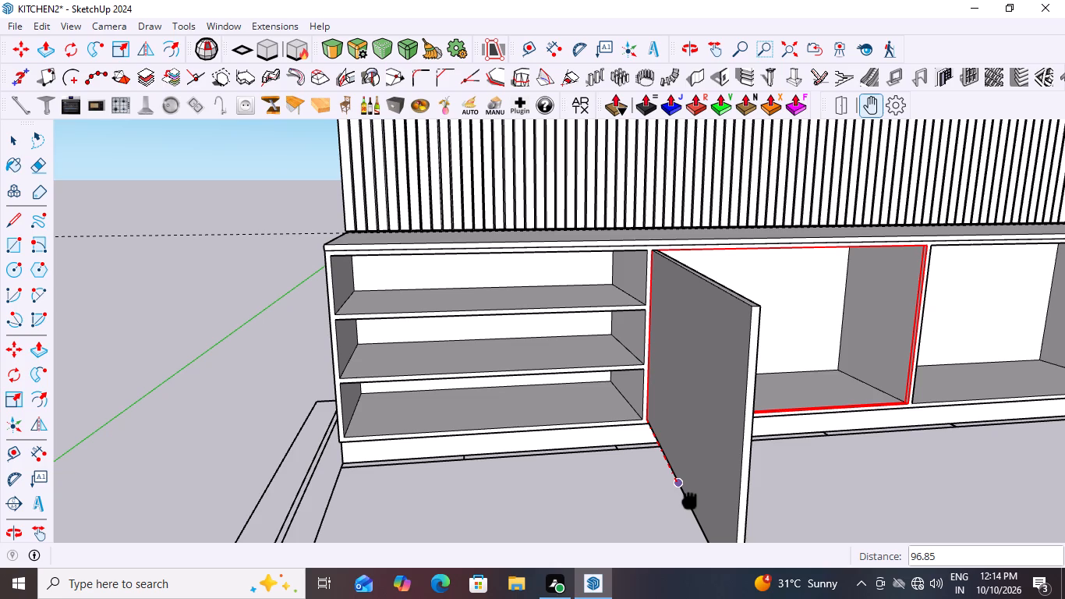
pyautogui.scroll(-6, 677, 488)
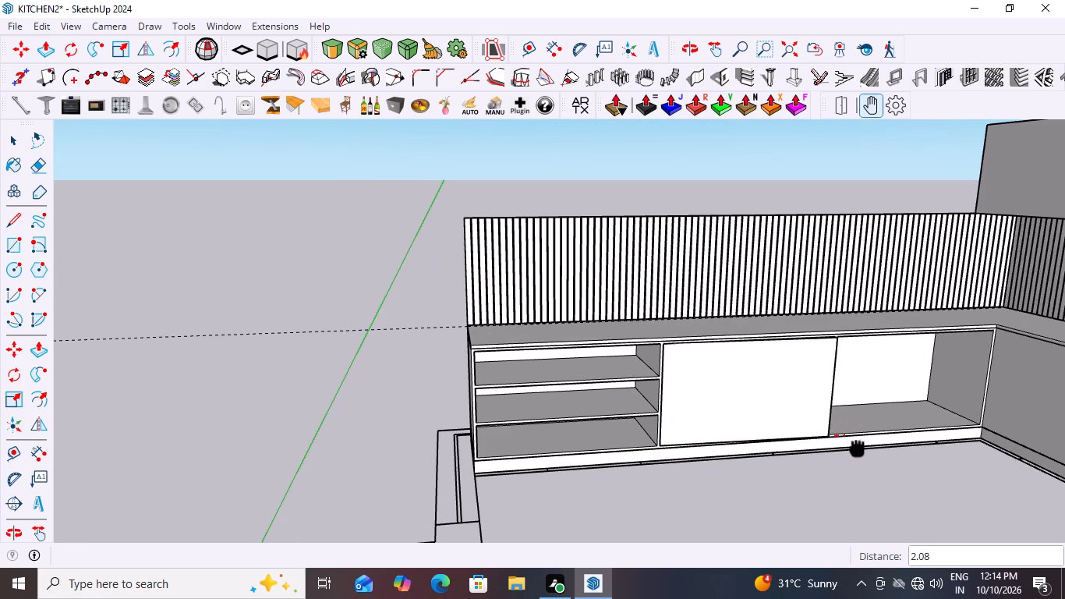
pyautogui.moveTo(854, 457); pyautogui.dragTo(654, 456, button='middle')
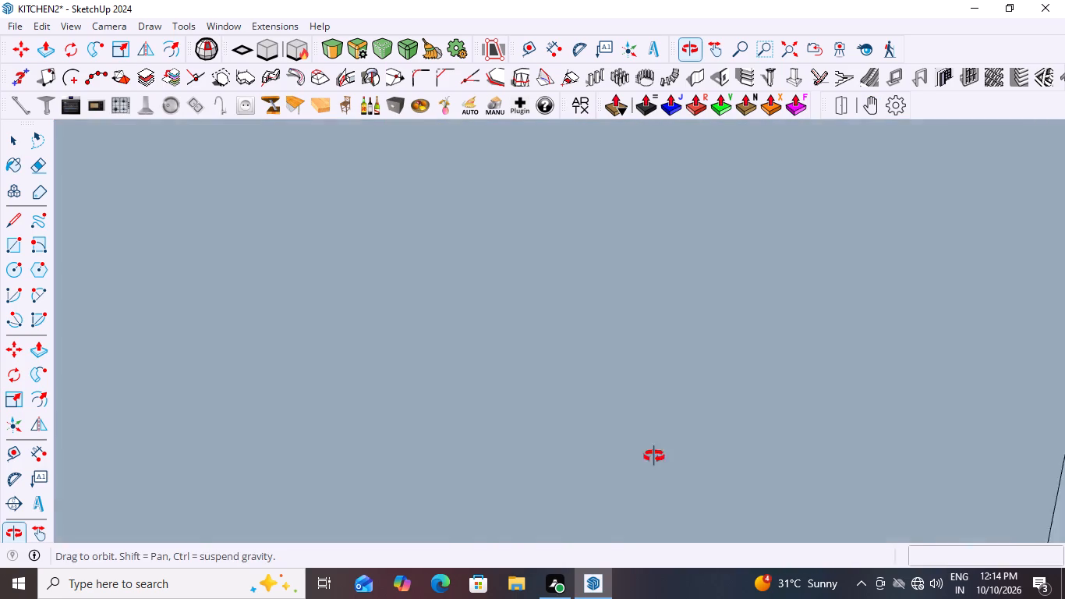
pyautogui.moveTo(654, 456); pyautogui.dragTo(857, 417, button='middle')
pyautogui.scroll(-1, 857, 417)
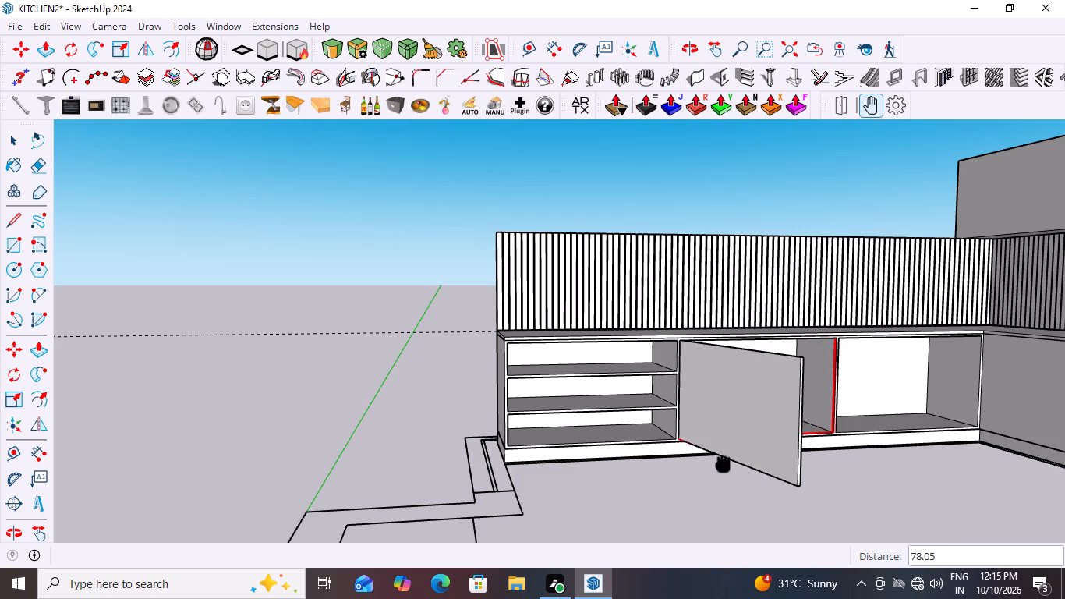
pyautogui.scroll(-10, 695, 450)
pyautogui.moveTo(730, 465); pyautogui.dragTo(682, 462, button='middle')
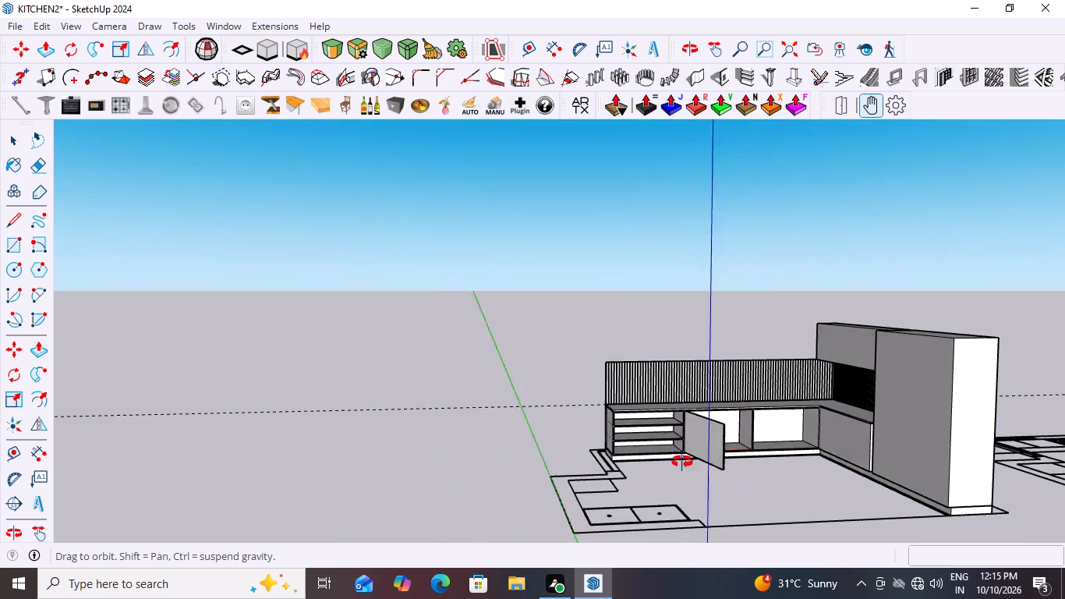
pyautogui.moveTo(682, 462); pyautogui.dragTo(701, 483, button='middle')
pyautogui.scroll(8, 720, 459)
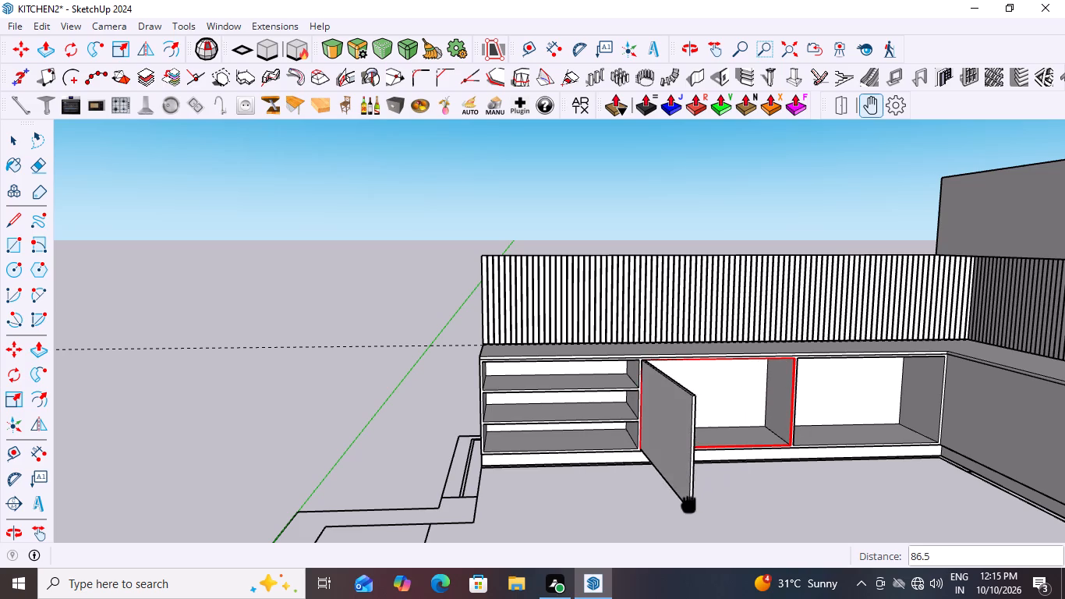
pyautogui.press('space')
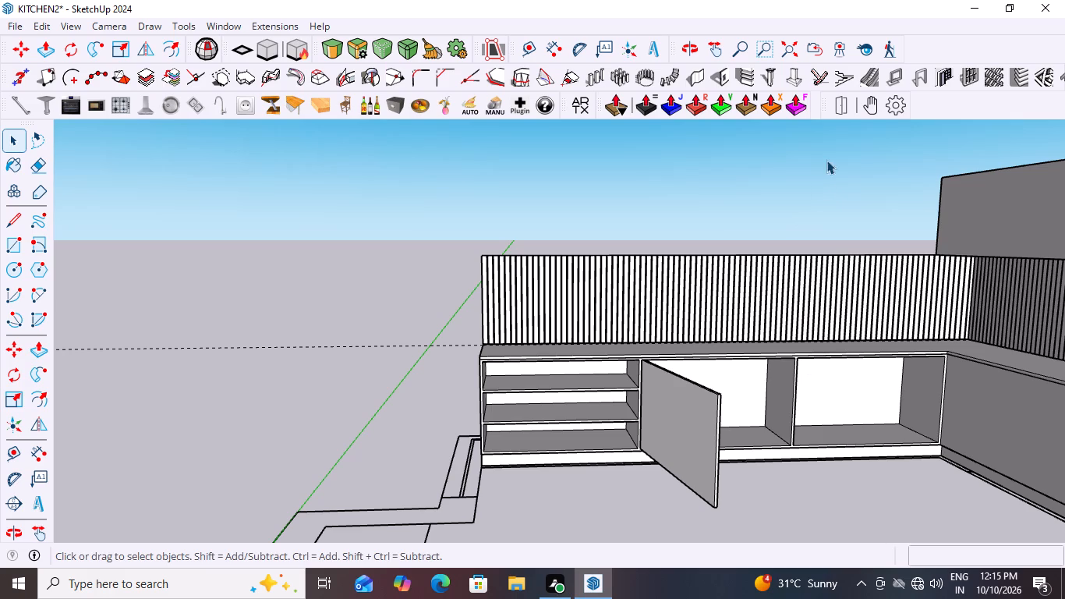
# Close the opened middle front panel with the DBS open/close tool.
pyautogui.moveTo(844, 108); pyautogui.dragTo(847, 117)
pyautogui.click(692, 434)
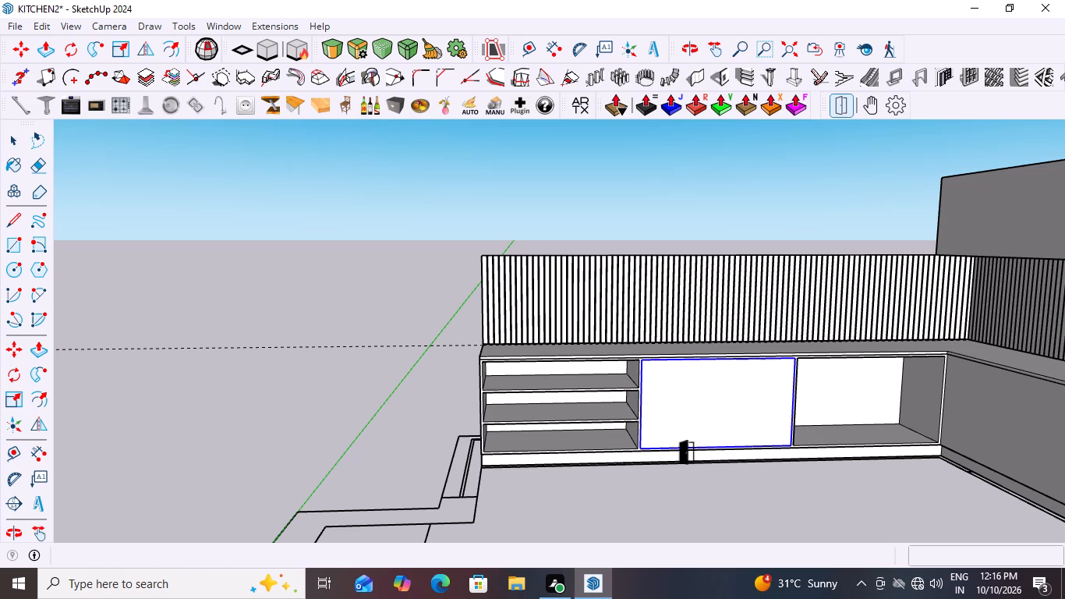
# Clear the selection and examine the base cabinet's middle panel and open shelf compartments from several angles.
pyautogui.press('space')
pyautogui.click(379, 273)
pyautogui.scroll(-5, 509, 316)
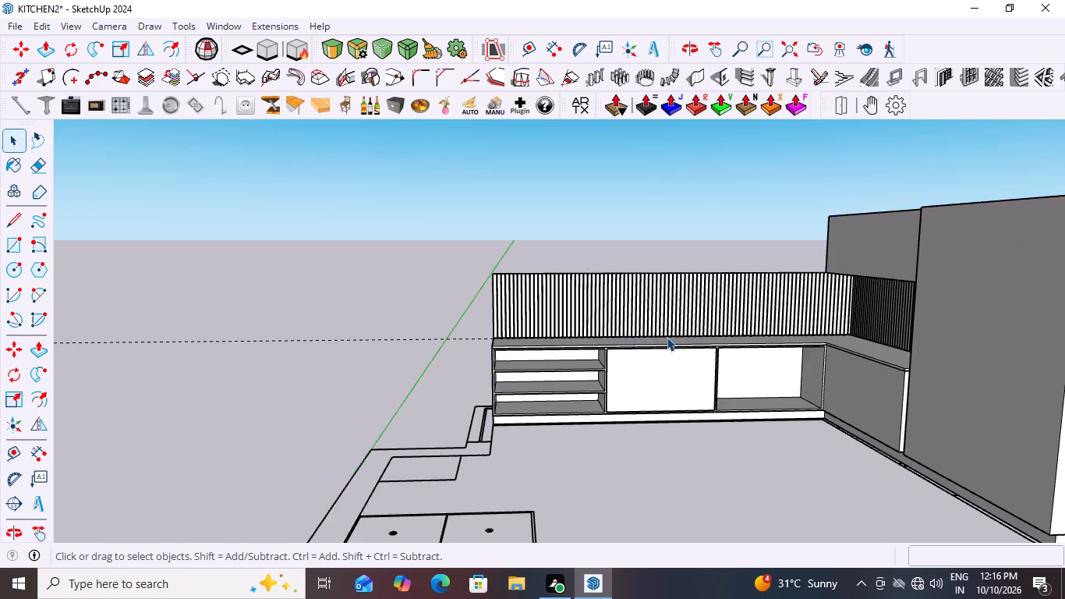
pyautogui.scroll(-2, 667, 337)
pyautogui.moveTo(759, 413); pyautogui.dragTo(727, 418, button='middle')
pyautogui.scroll(5, 716, 392)
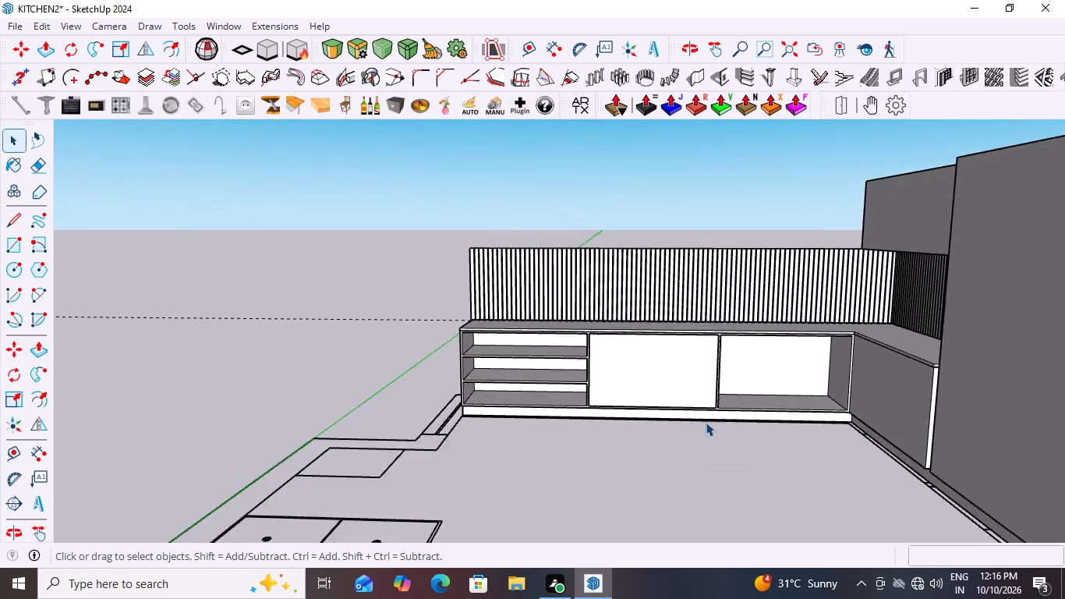
pyautogui.scroll(13, 706, 422)
pyautogui.moveTo(724, 381); pyautogui.dragTo(628, 462, button='middle')
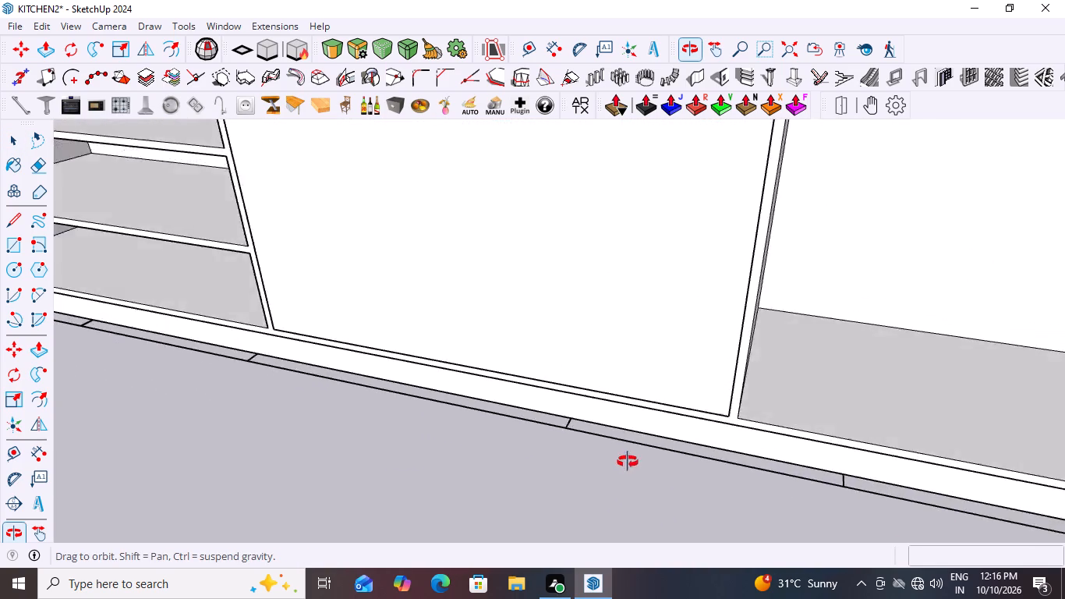
pyautogui.moveTo(628, 462); pyautogui.dragTo(719, 416, button='middle')
pyautogui.scroll(-11, 716, 413)
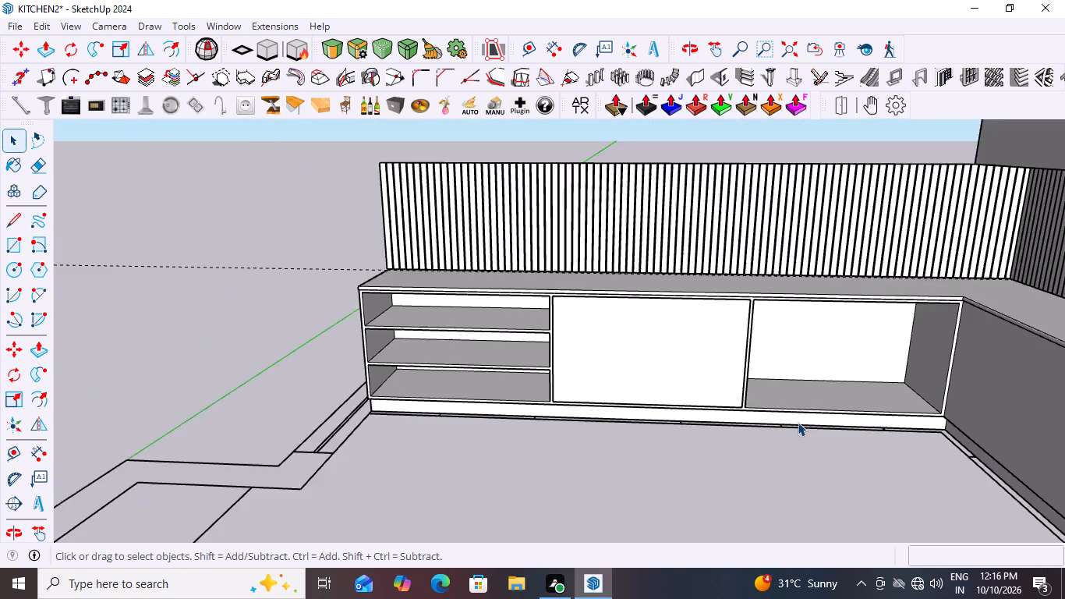
pyautogui.scroll(-4, 798, 422)
pyautogui.moveTo(754, 456); pyautogui.dragTo(800, 462, button='middle')
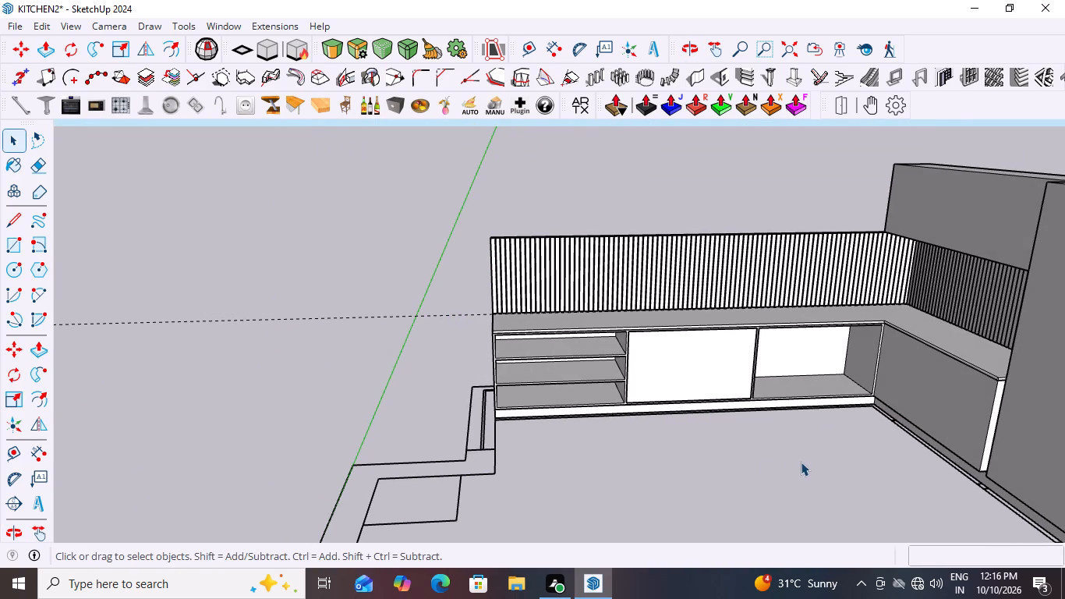
pyautogui.scroll(9, 721, 413)
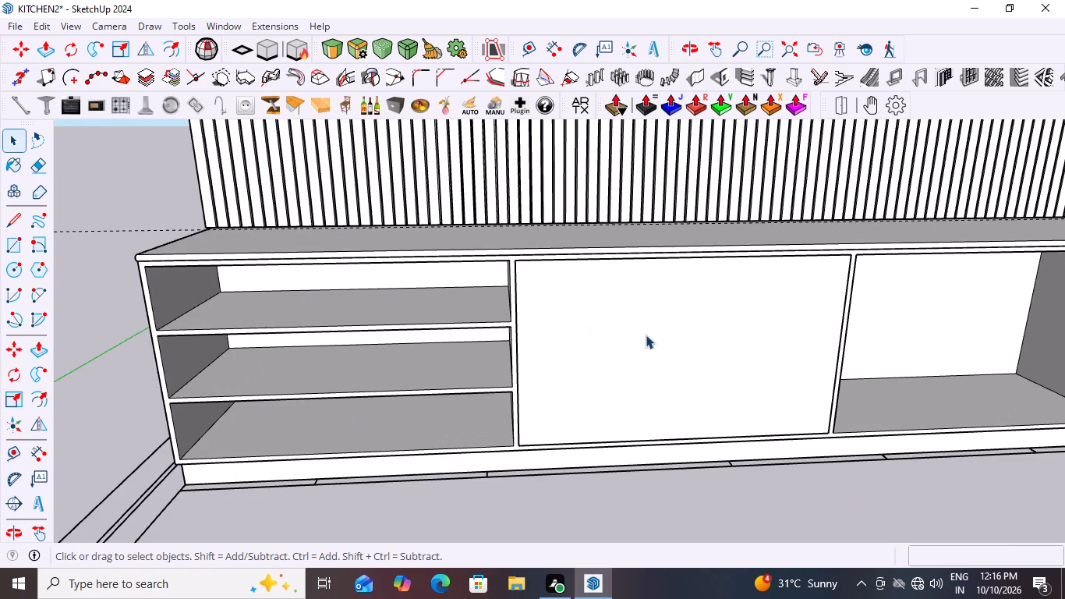
pyautogui.scroll(18, 521, 450)
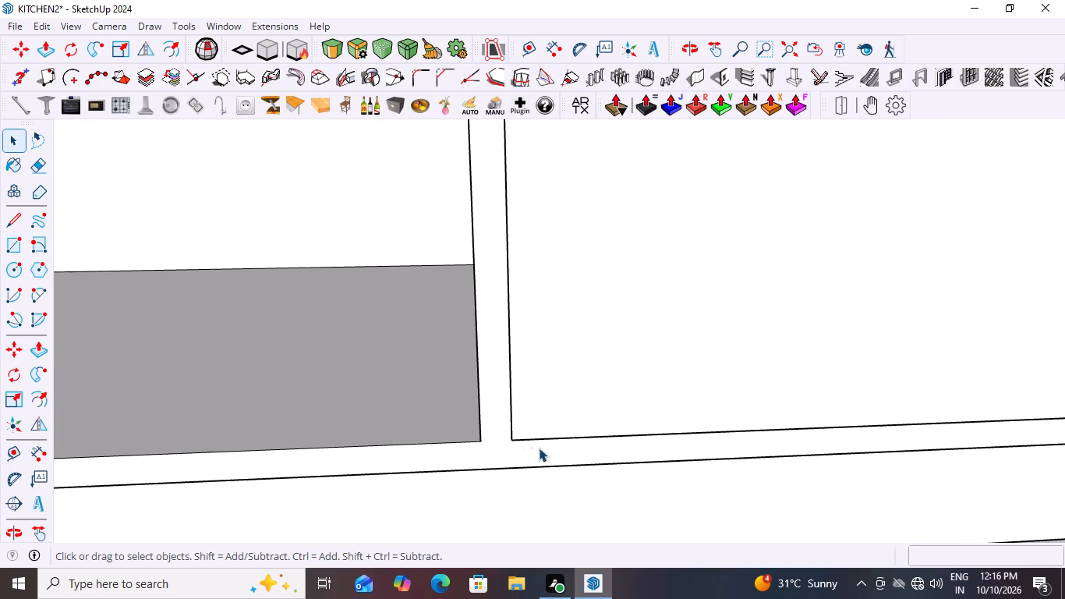
pyautogui.scroll(-1, 692, 484)
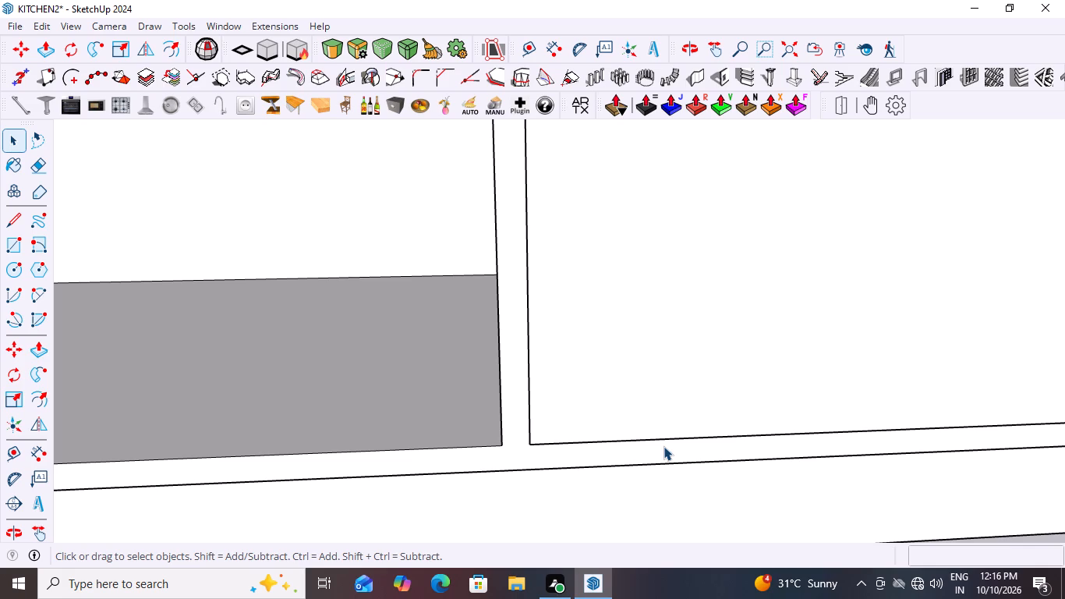
pyautogui.scroll(-20, 614, 375)
pyautogui.scroll(-5, 614, 375)
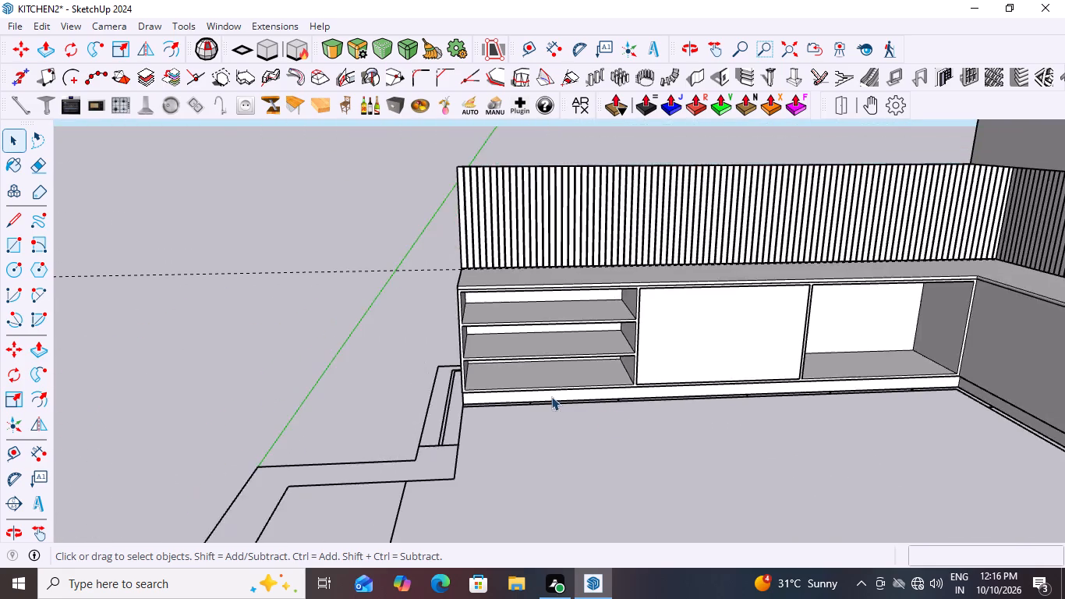
pyautogui.moveTo(569, 407); pyautogui.dragTo(773, 423, button='middle')
pyautogui.scroll(2, 773, 423)
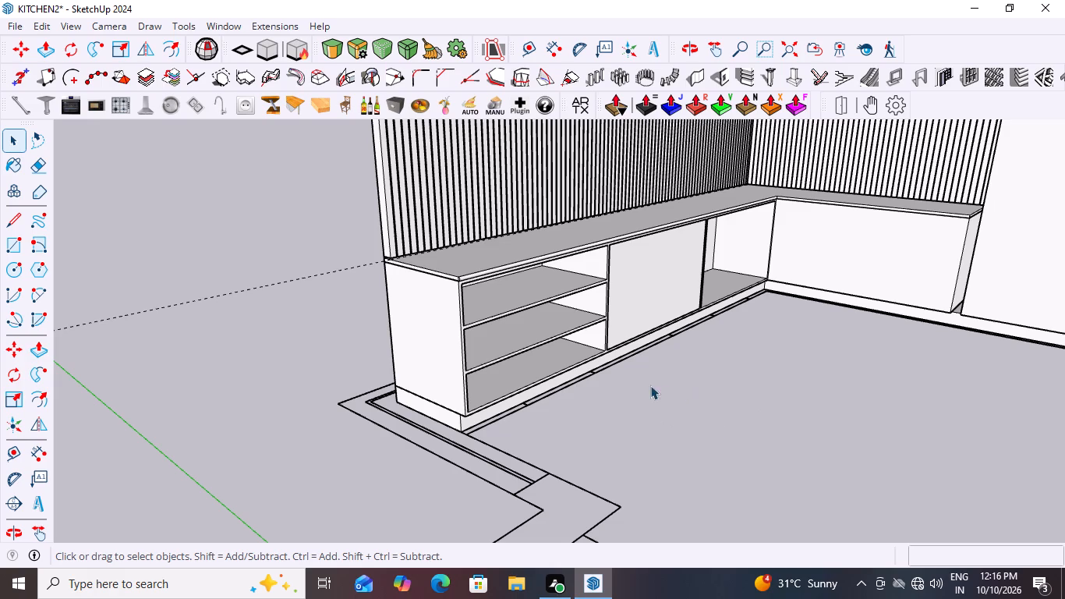
pyautogui.scroll(-6, 640, 385)
pyautogui.moveTo(668, 405); pyautogui.dragTo(528, 387, button='middle')
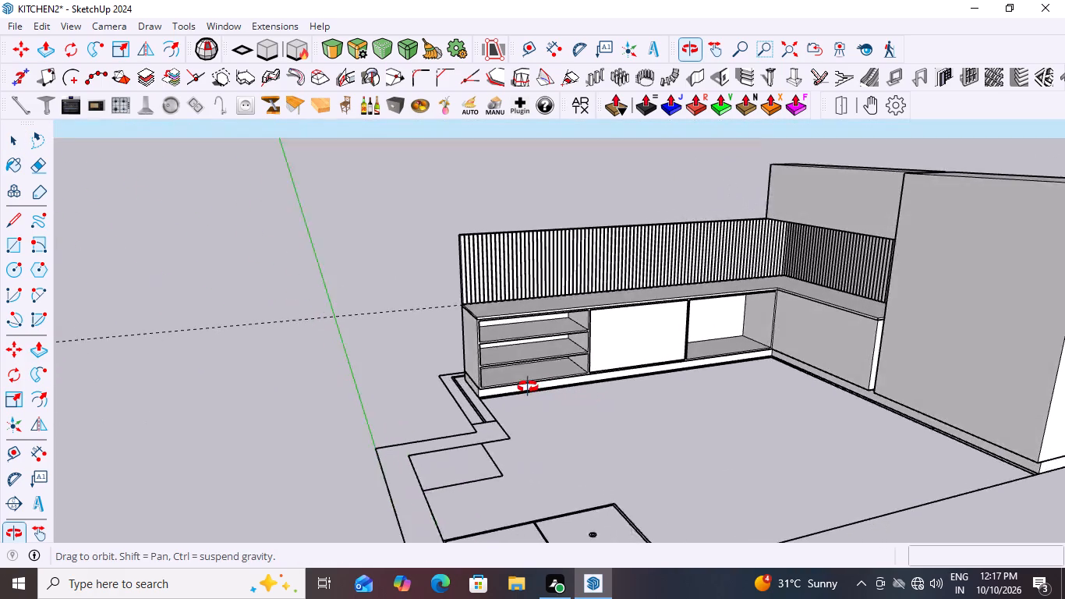
pyautogui.moveTo(528, 387); pyautogui.dragTo(525, 396, button='middle')
pyautogui.scroll(2, 515, 338)
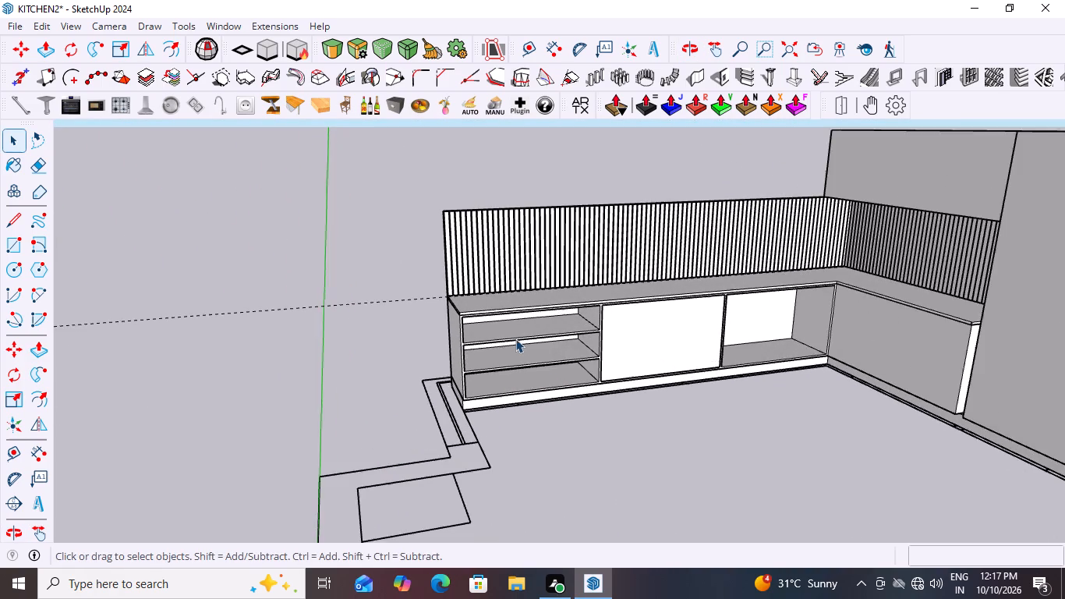
pyautogui.scroll(4, 515, 338)
pyautogui.scroll(-4, 497, 332)
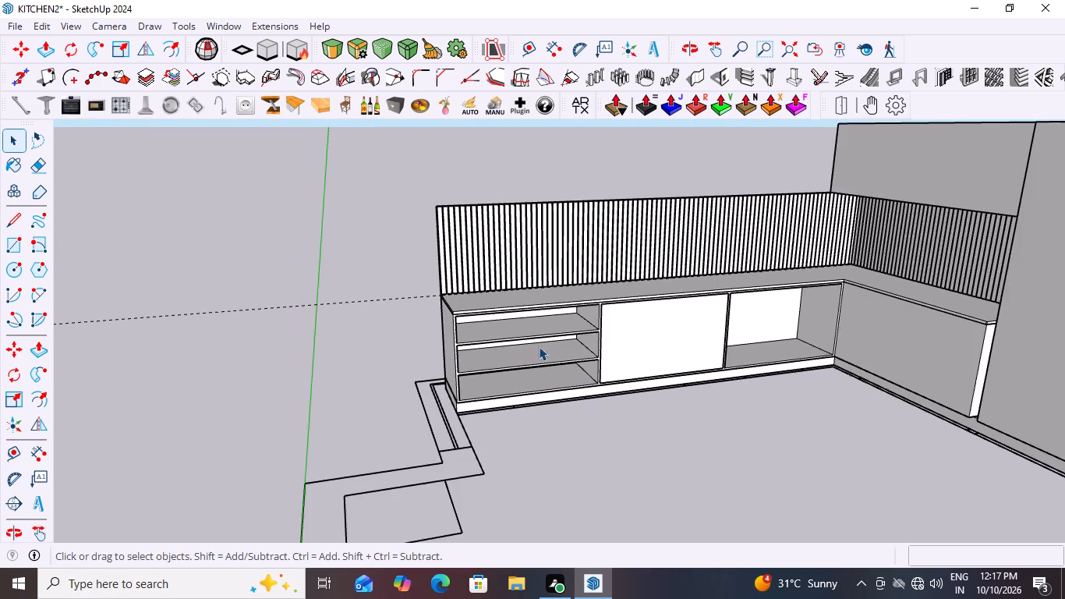
pyautogui.moveTo(535, 345); pyautogui.dragTo(476, 281, button='middle')
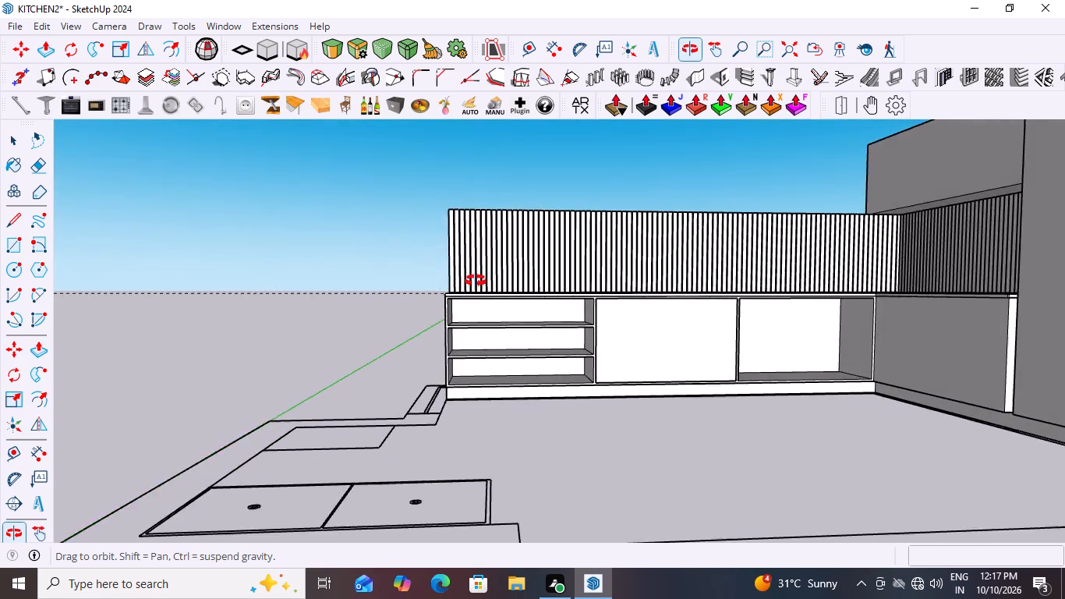
pyautogui.moveTo(476, 281); pyautogui.dragTo(521, 318, button='middle')
pyautogui.scroll(2, 480, 361)
pyautogui.moveTo(532, 394); pyautogui.dragTo(535, 411, button='middle')
pyautogui.scroll(5, 474, 392)
pyautogui.moveTo(511, 382); pyautogui.dragTo(488, 353, button='middle')
pyautogui.scroll(1, 511, 382)
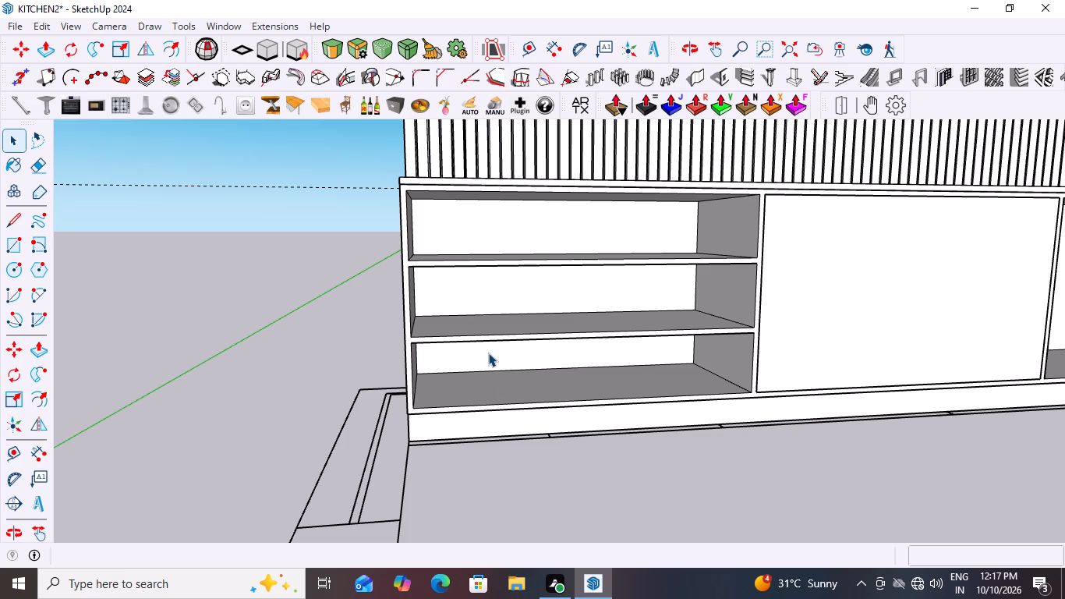
# Inside the base cabinet group, draw a rectangle about 1130 × 524 mm over the lowest shelf compartment's floor to close its front opening with a face.
pyautogui.click(524, 388)
pyautogui.tripleClick(526, 386)
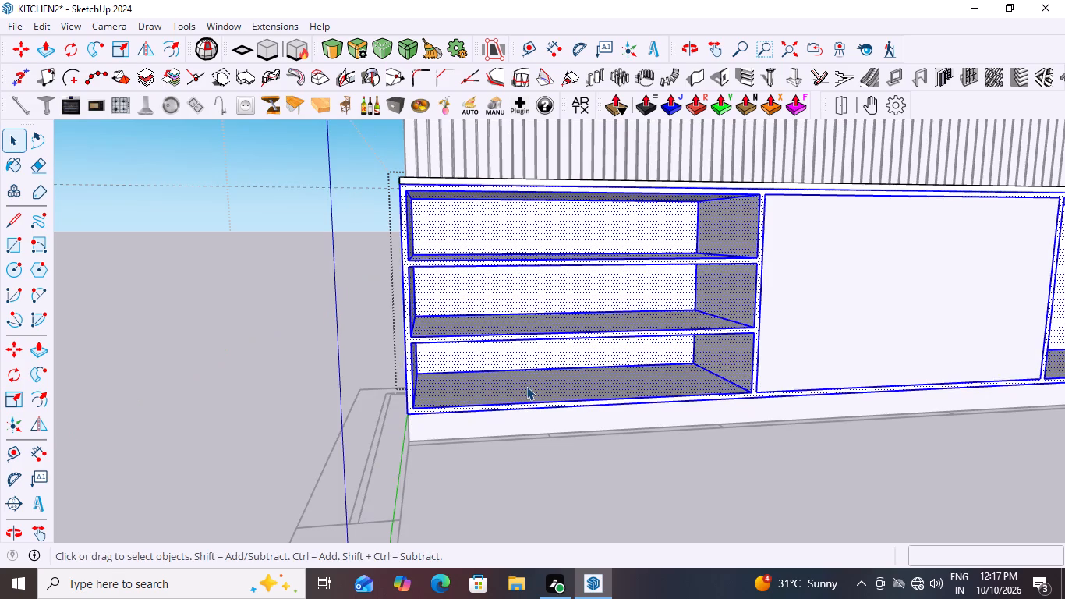
pyautogui.doubleClick(526, 386)
pyautogui.click(540, 382)
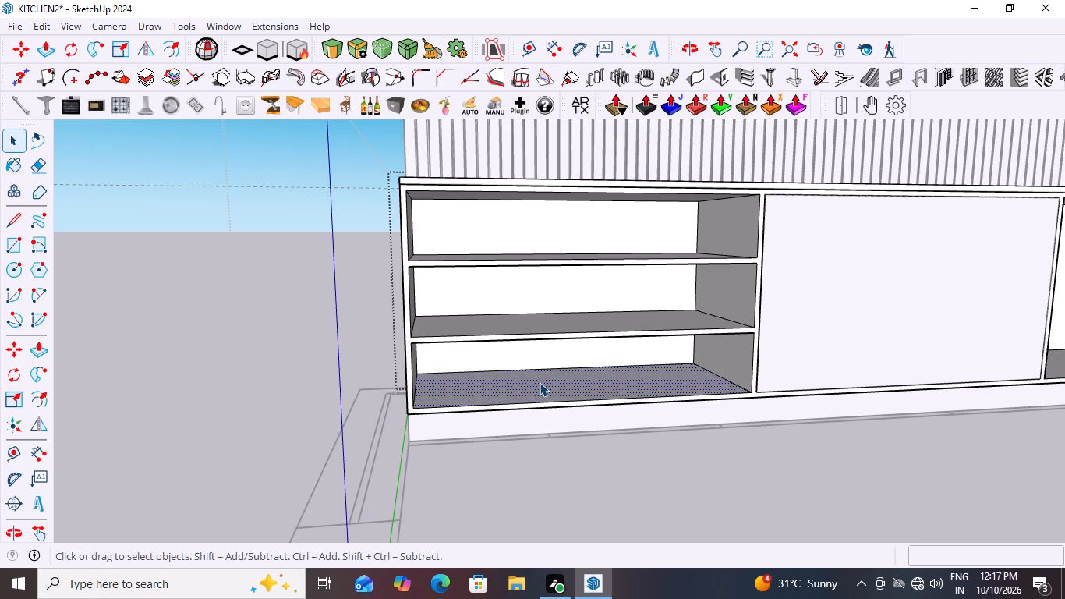
pyautogui.press('r')
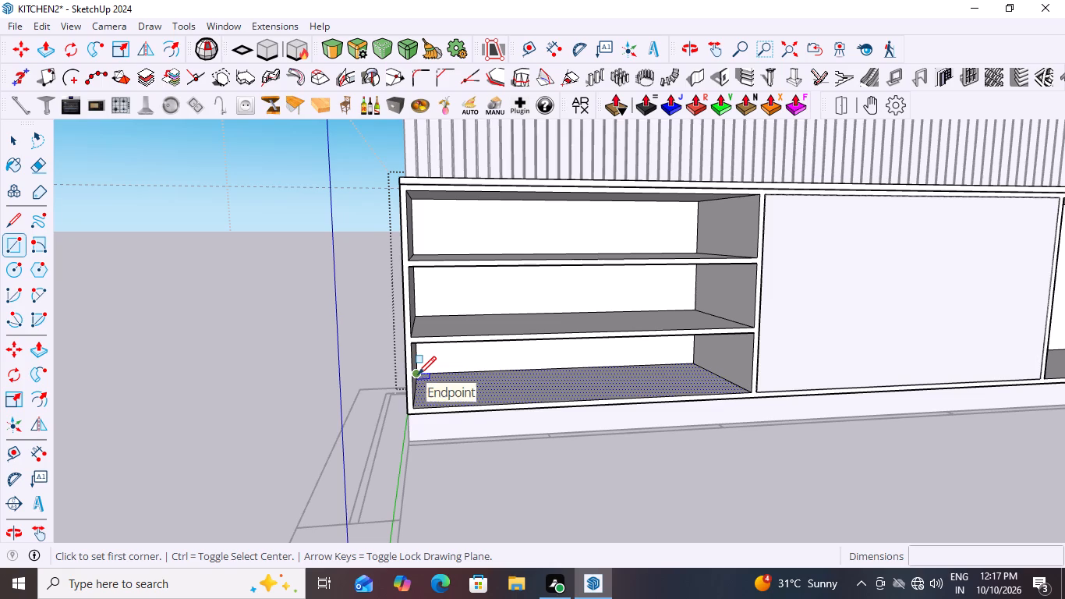
pyautogui.moveTo(418, 374); pyautogui.dragTo(448, 396)
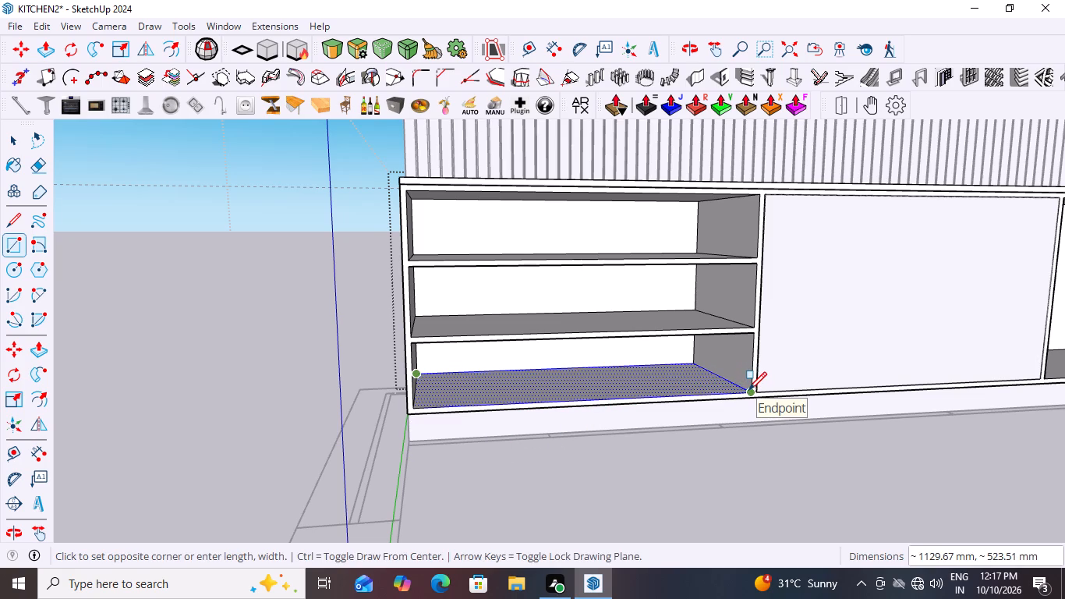
pyautogui.click(748, 390)
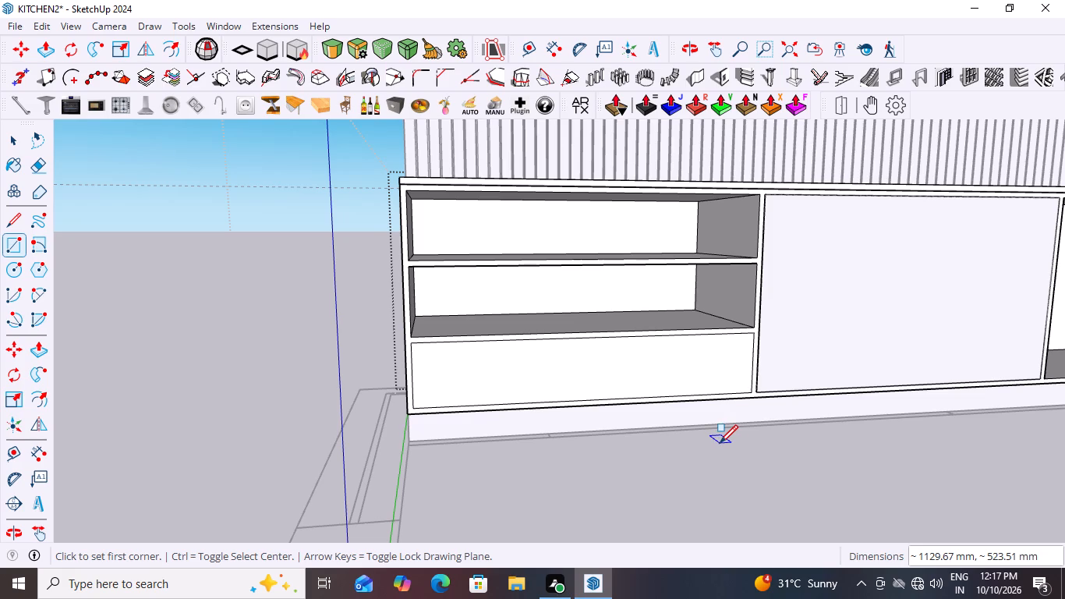
pyautogui.press('space')
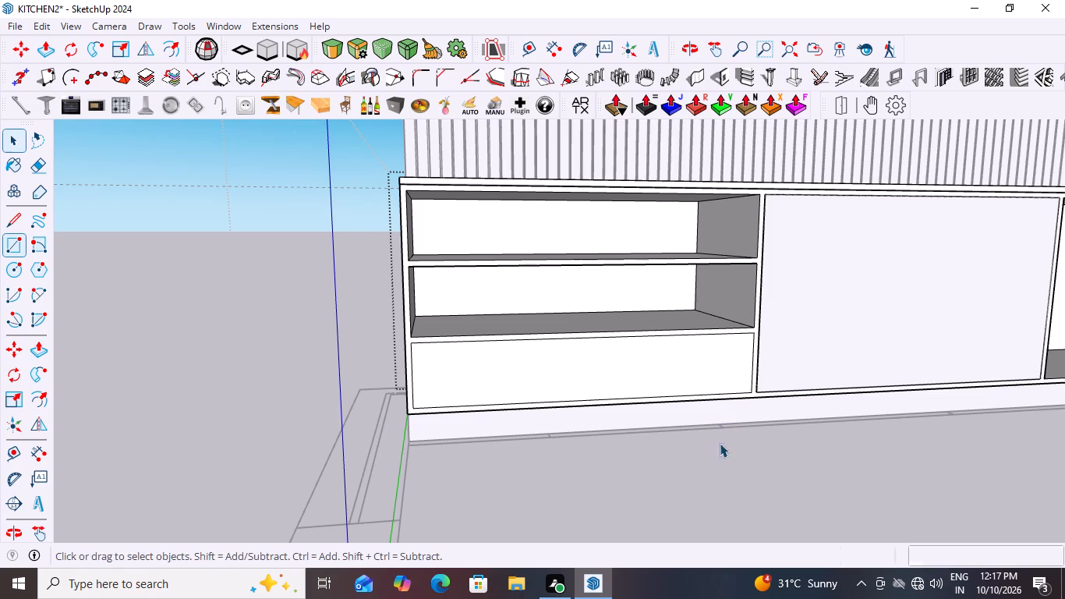
# Make the face covering the lowest shelf compartment's front, with its edges, into a group.
pyautogui.click(685, 367)
pyautogui.doubleClick(685, 367)
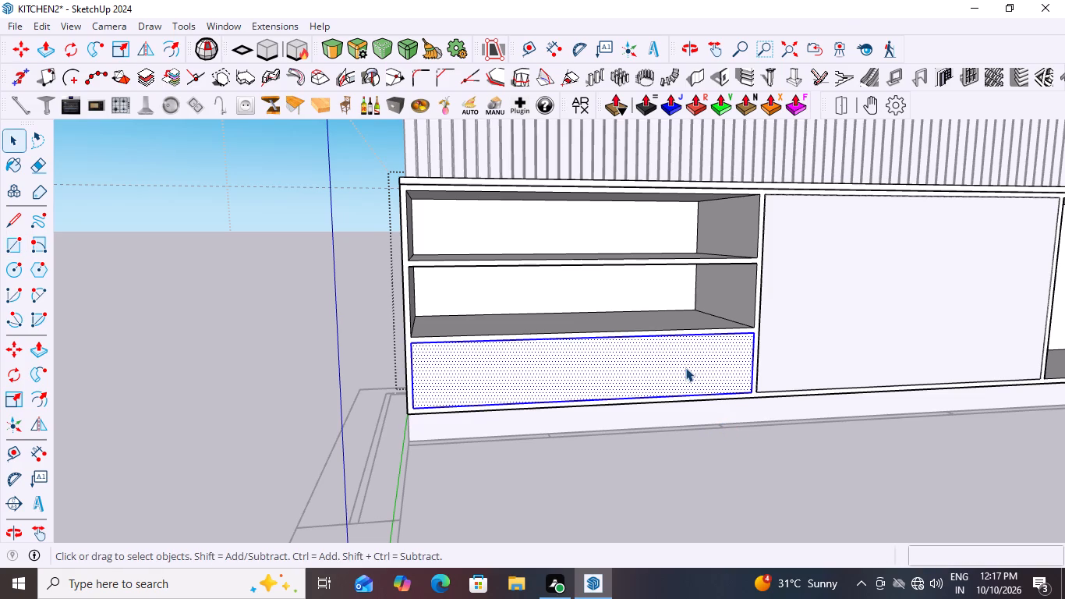
pyautogui.rightClick(685, 367)
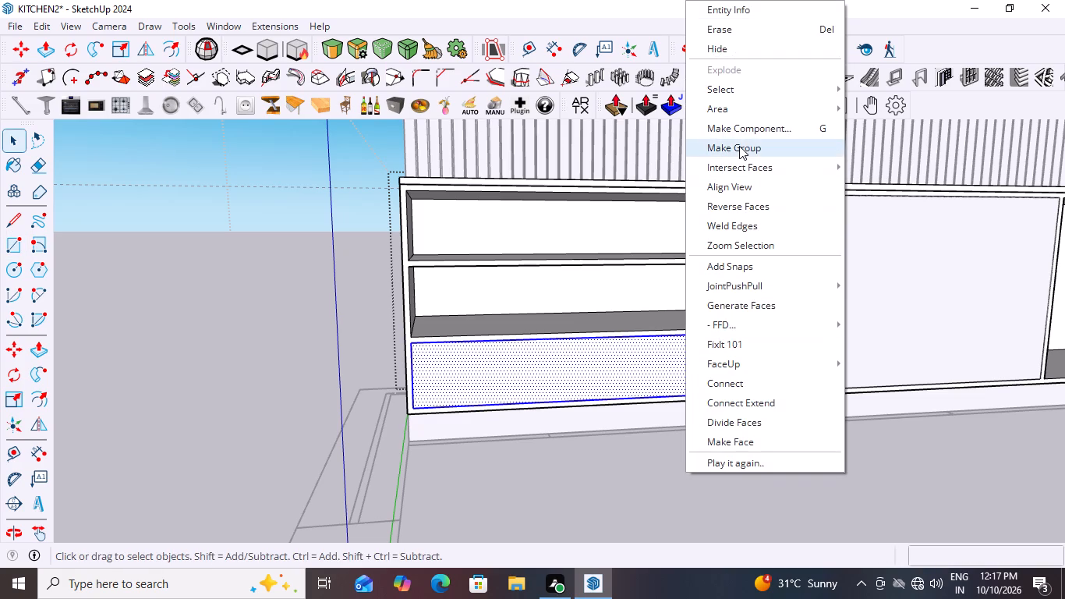
pyautogui.click(738, 146)
# Open the new front face group and pull its face outward 580 mm into a box.
pyautogui.doubleClick(632, 366)
pyautogui.click(632, 366)
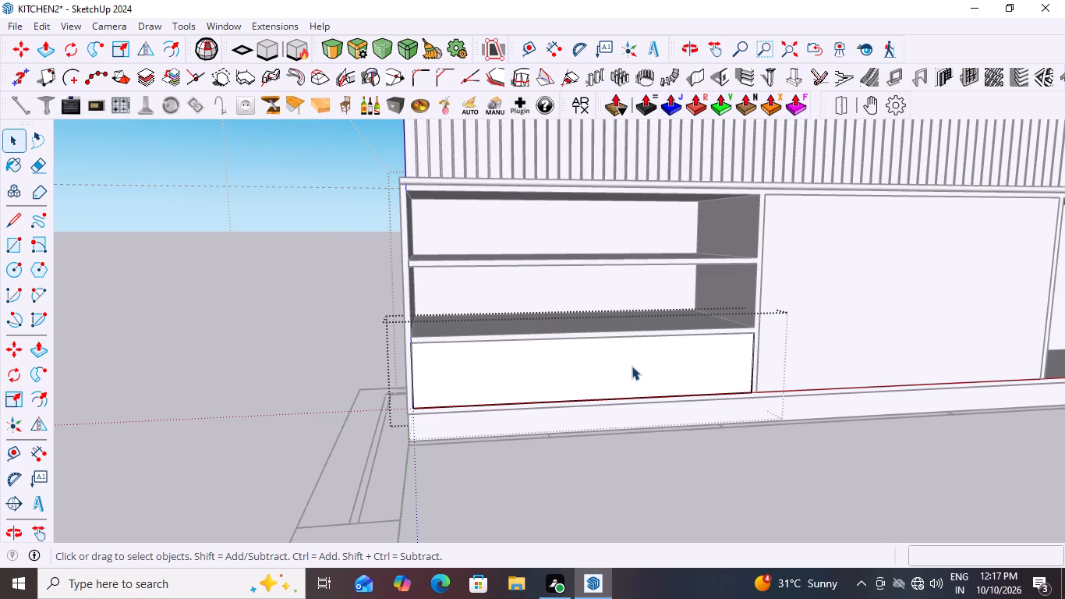
pyautogui.press('p')
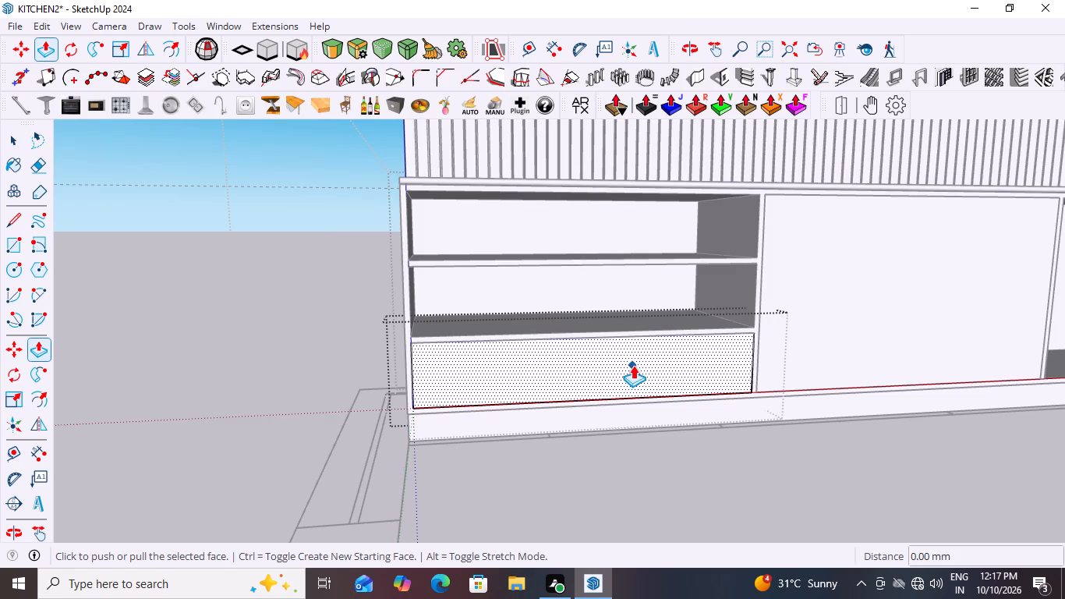
pyautogui.click(634, 363)
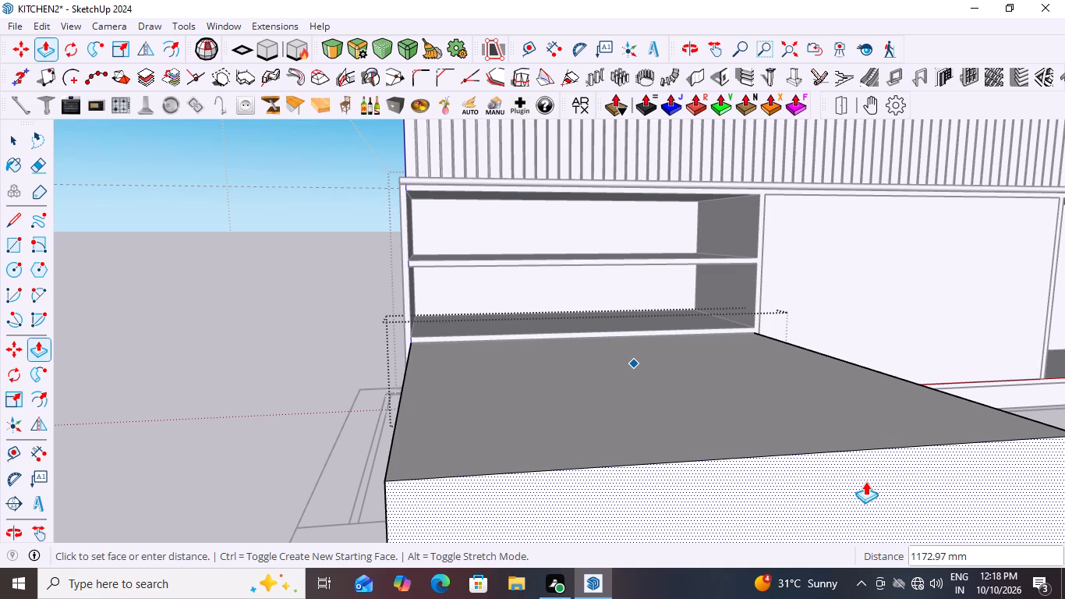
pyautogui.write('580')
pyautogui.write('MM')
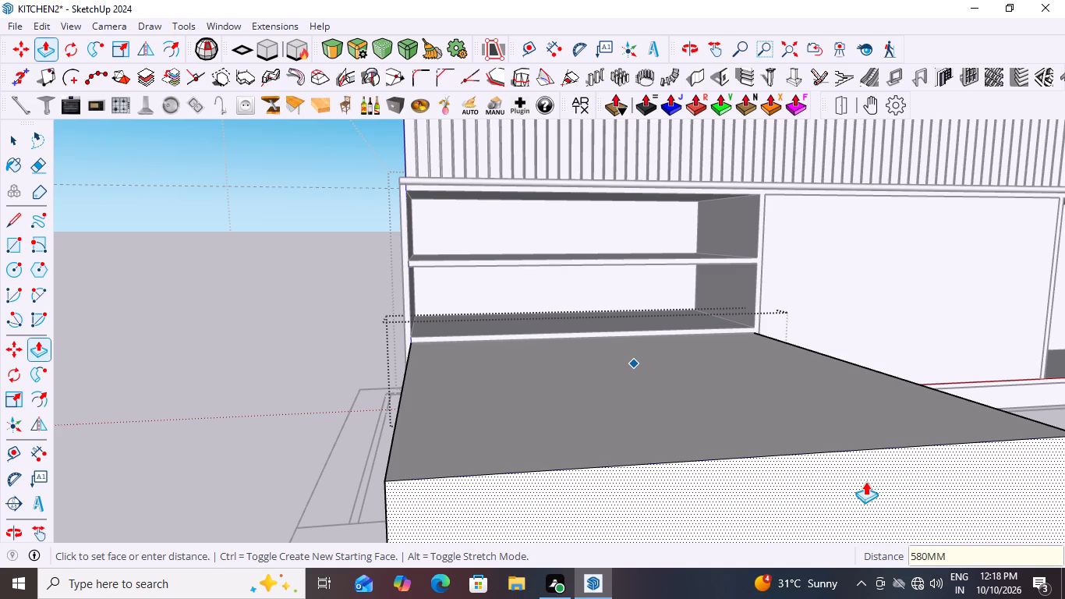
pyautogui.press('Return')
pyautogui.scroll(-3, 834, 494)
pyautogui.moveTo(767, 489); pyautogui.dragTo(879, 511, button='middle')
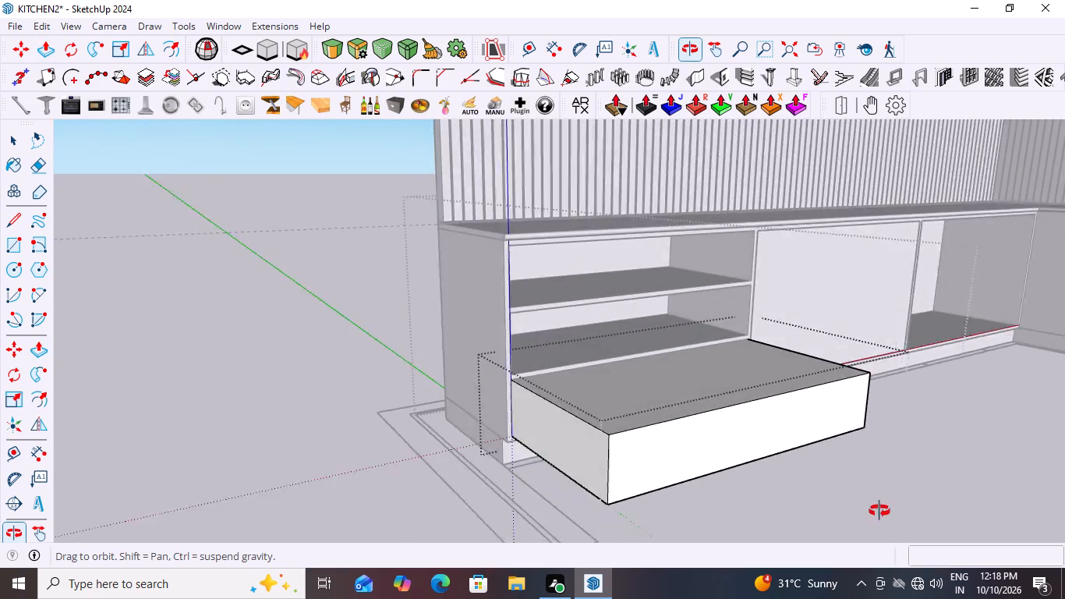
pyautogui.moveTo(879, 511); pyautogui.dragTo(934, 511, button='middle')
pyautogui.scroll(1, 767, 455)
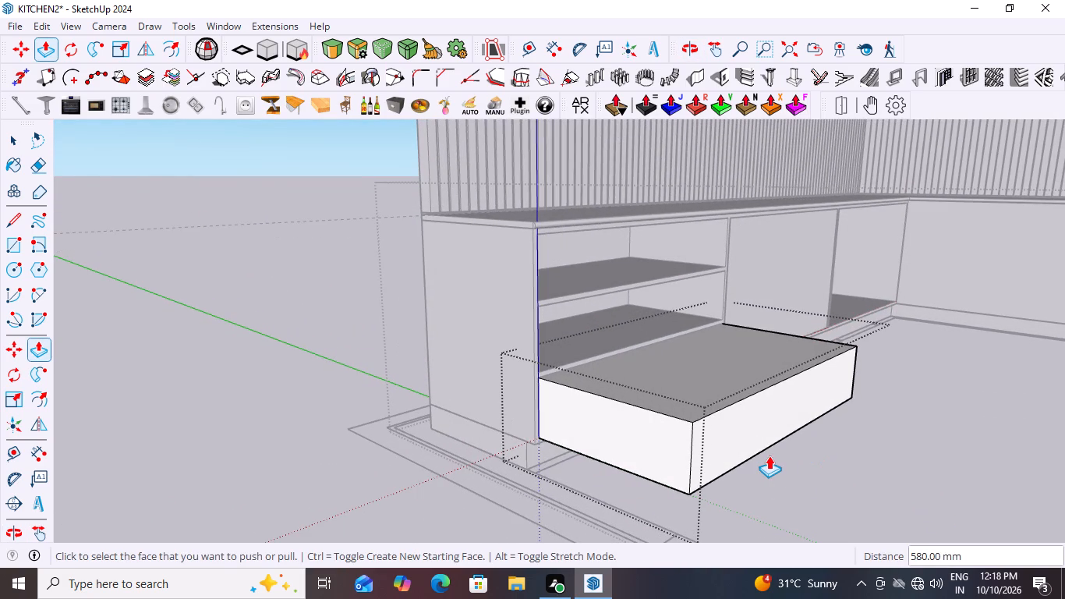
pyautogui.moveTo(787, 476); pyautogui.dragTo(744, 469, button='middle')
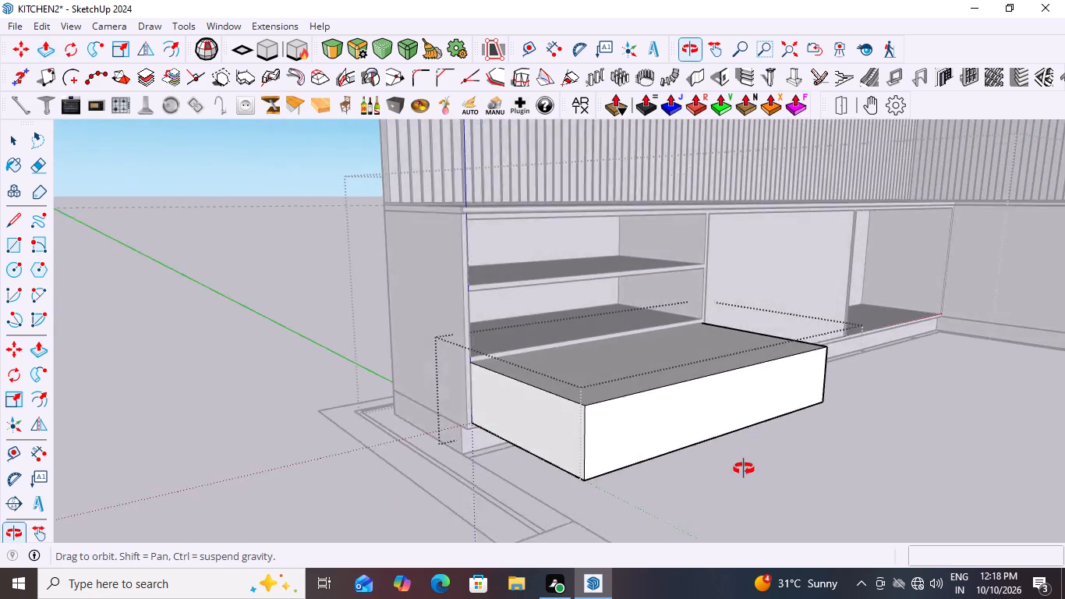
pyautogui.moveTo(744, 469); pyautogui.dragTo(778, 474, button='middle')
pyautogui.press('space')
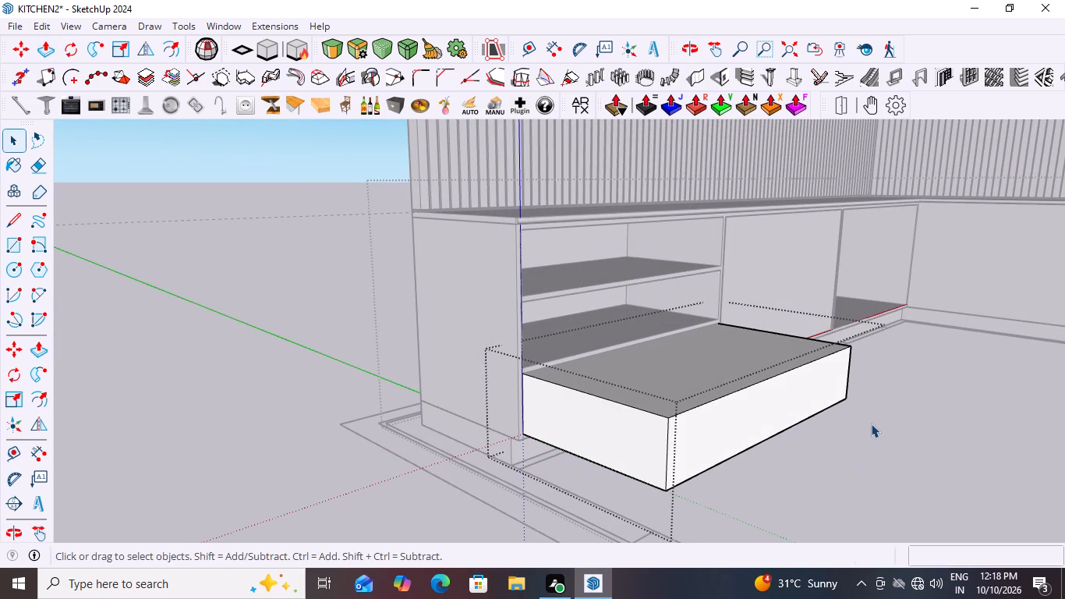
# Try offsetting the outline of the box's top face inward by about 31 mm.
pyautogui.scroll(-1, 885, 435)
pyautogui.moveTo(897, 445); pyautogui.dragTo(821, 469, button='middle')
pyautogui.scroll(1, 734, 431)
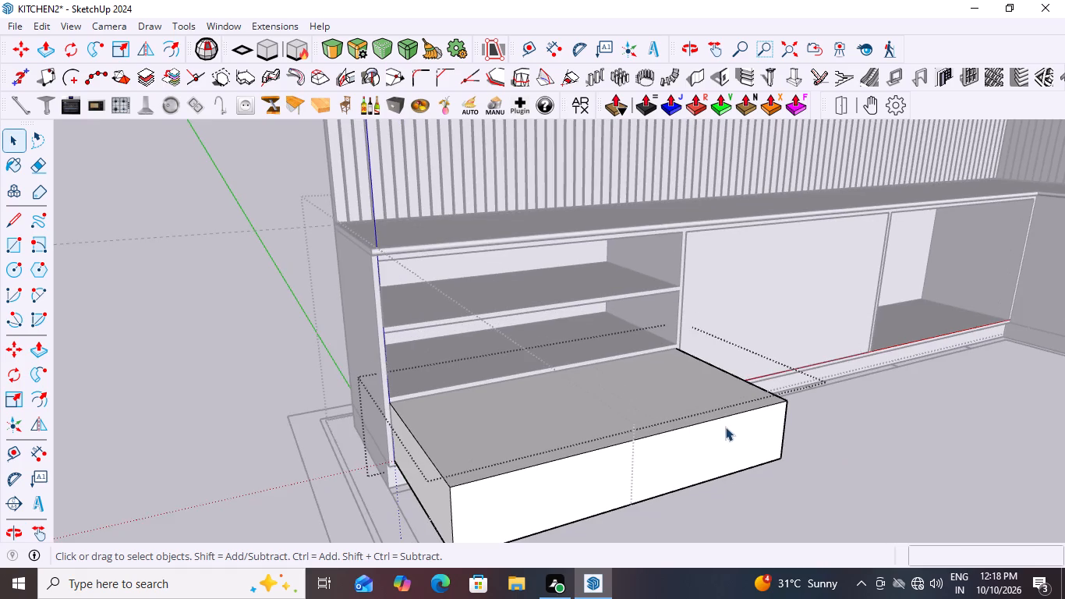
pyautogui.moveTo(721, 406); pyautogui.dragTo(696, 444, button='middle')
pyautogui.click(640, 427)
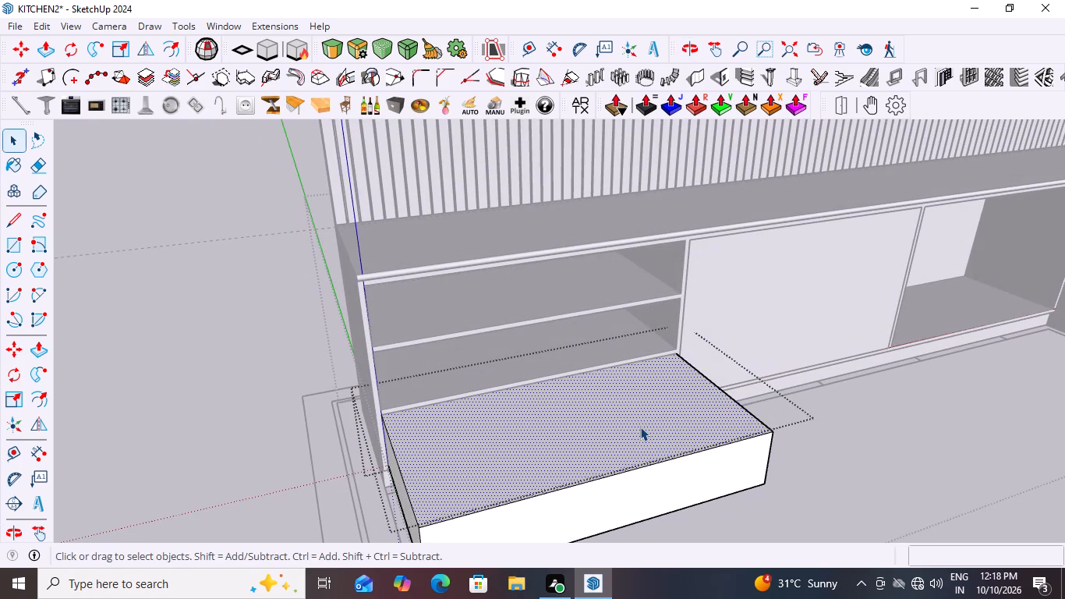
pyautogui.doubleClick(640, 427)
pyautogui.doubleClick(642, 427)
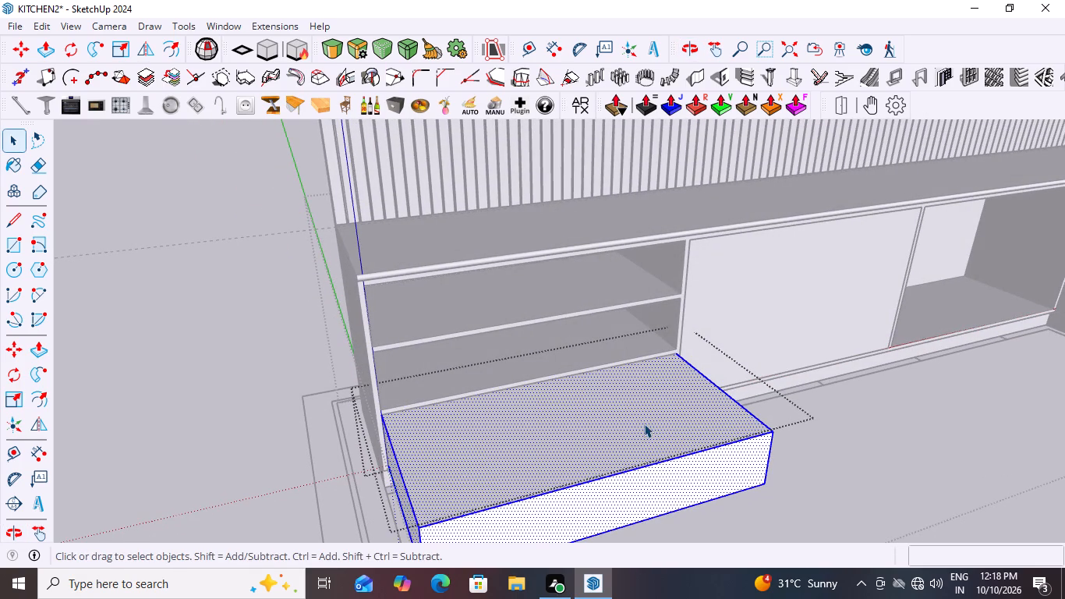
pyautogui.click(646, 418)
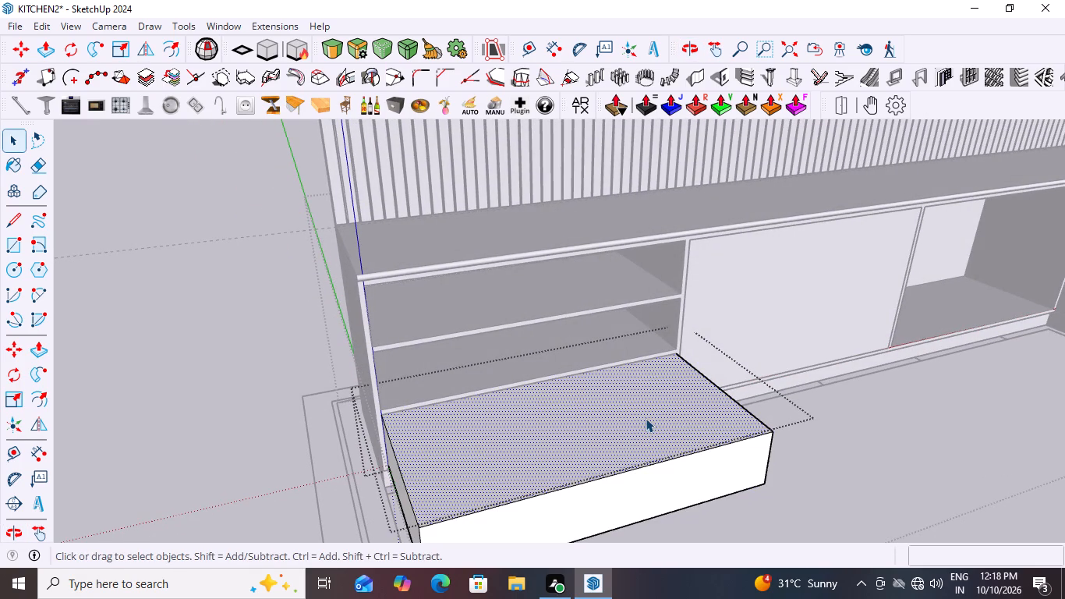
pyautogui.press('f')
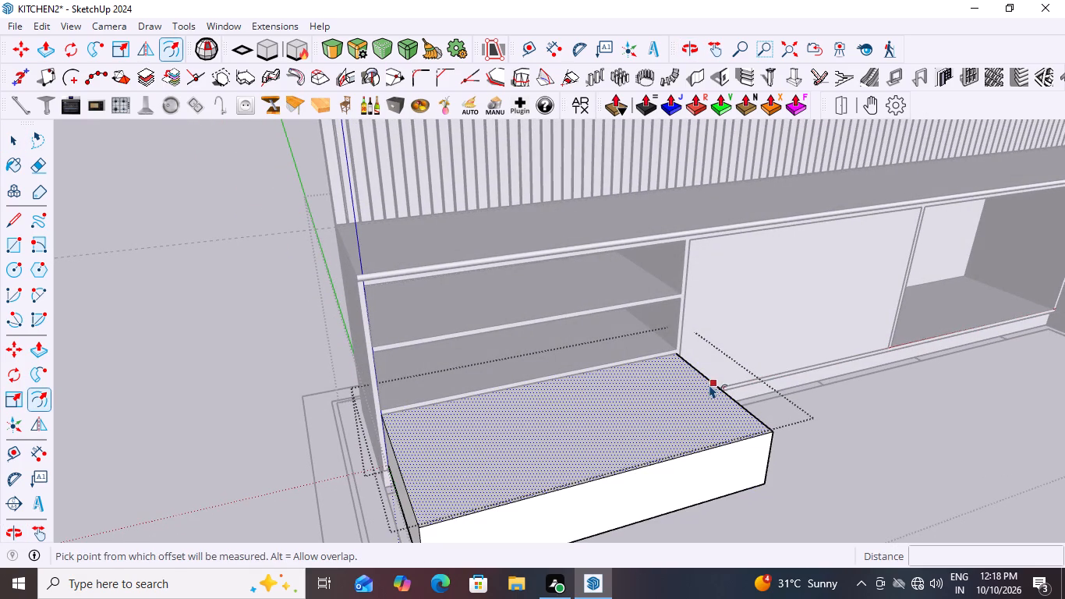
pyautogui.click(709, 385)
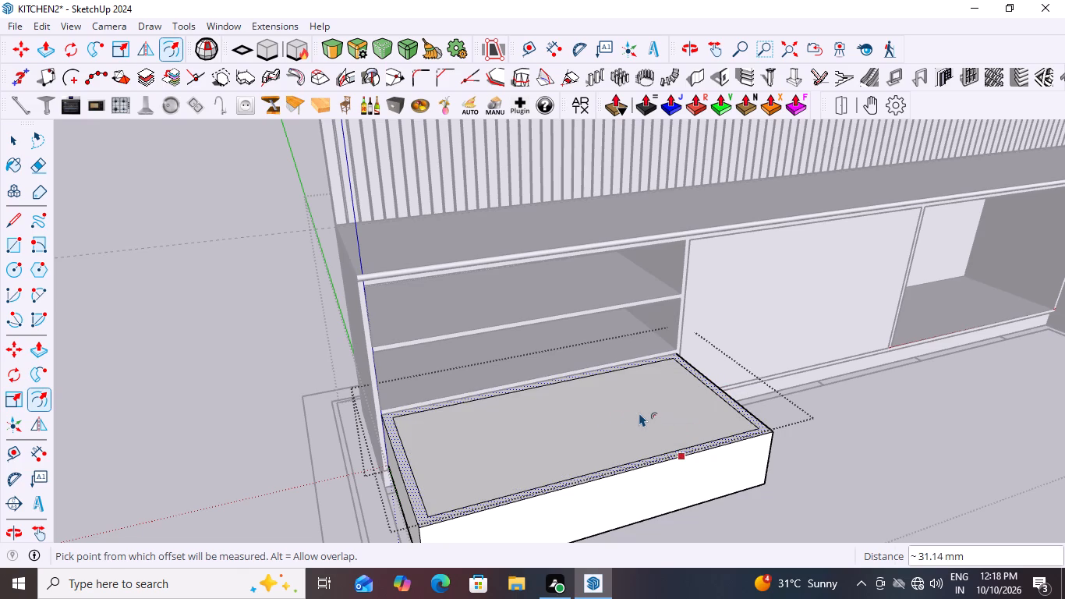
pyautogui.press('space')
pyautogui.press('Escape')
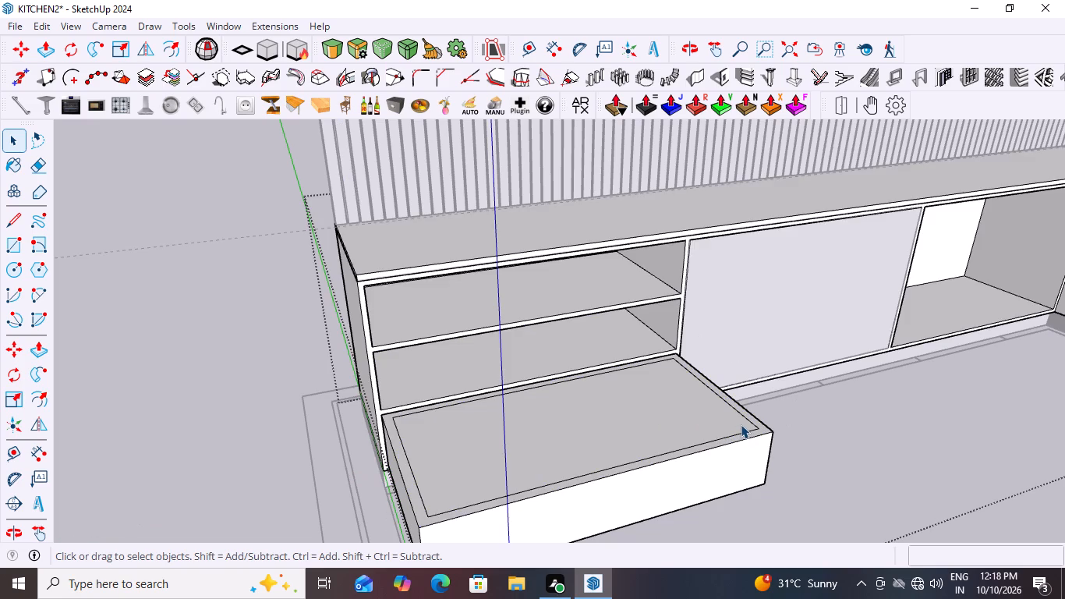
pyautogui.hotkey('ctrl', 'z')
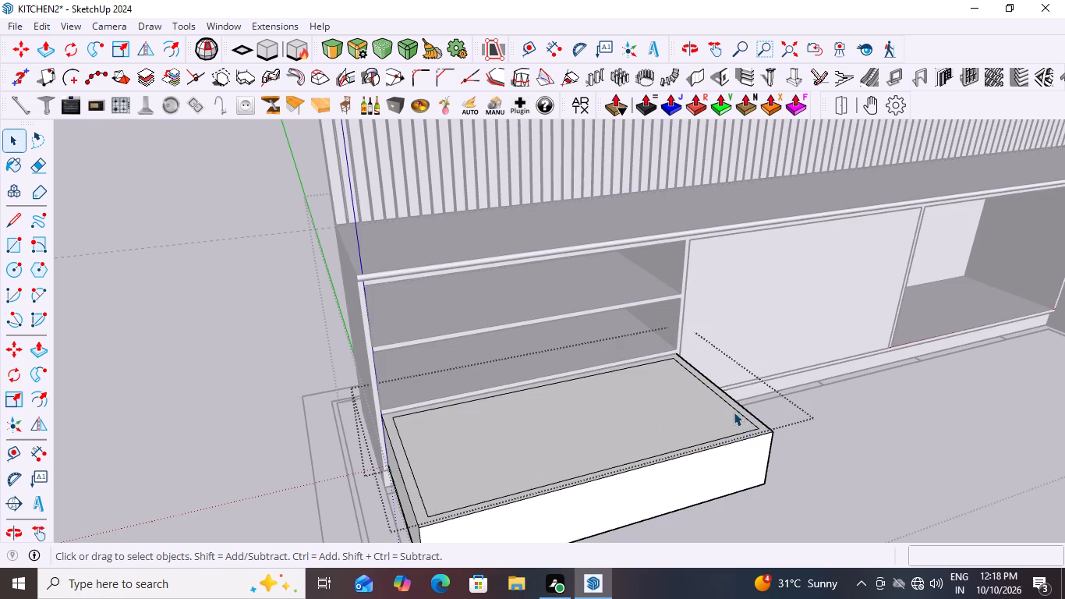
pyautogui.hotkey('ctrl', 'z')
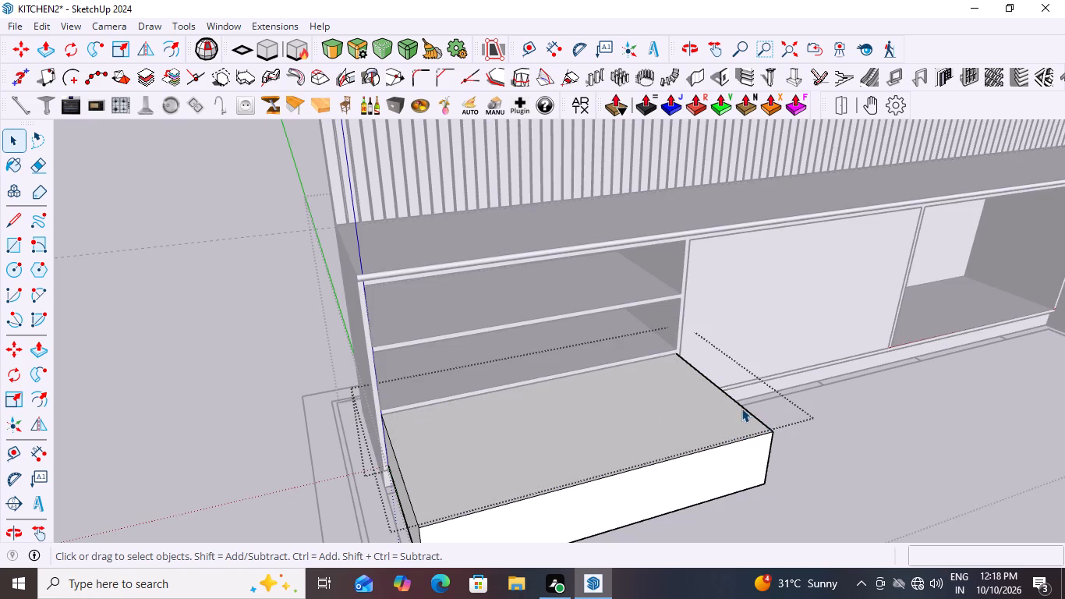
# Offset the outline of the box's top face inward by about 61 mm.
pyautogui.press('f')
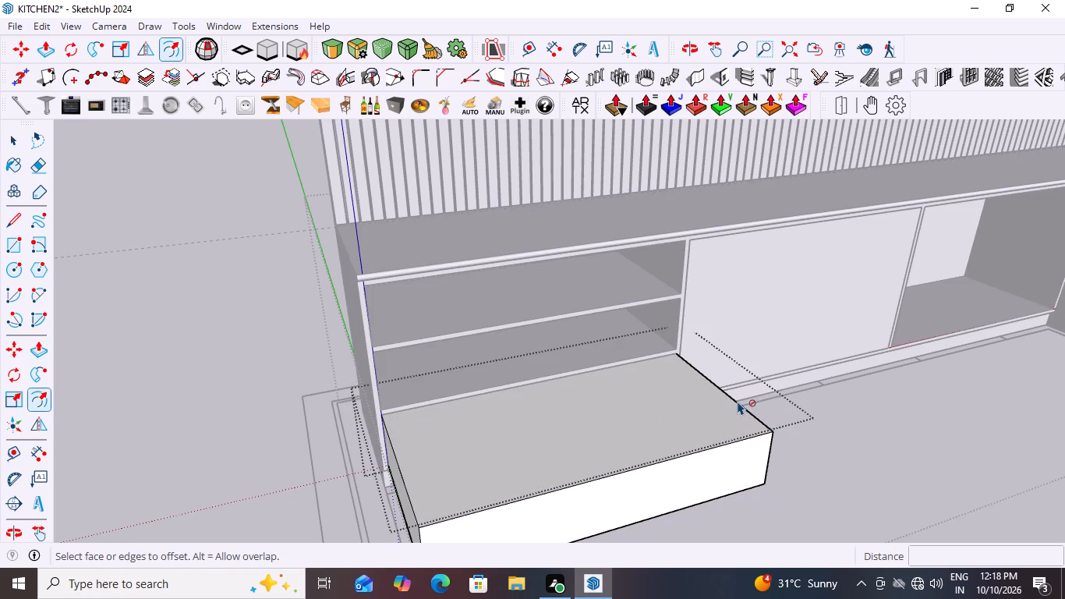
pyautogui.press('space')
pyautogui.click(676, 416)
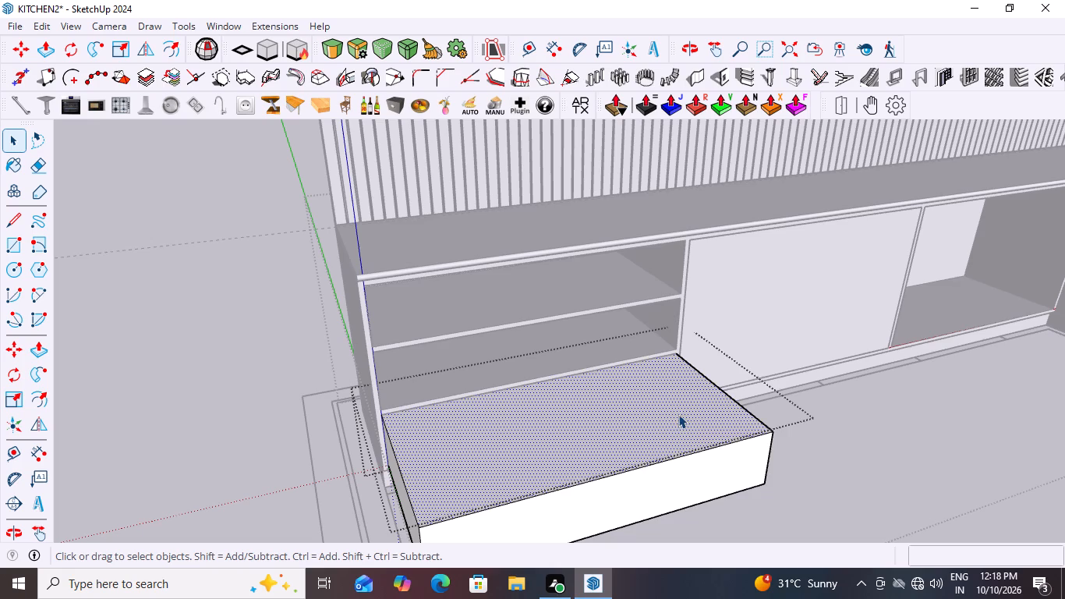
pyautogui.press('f')
pyautogui.click(732, 399)
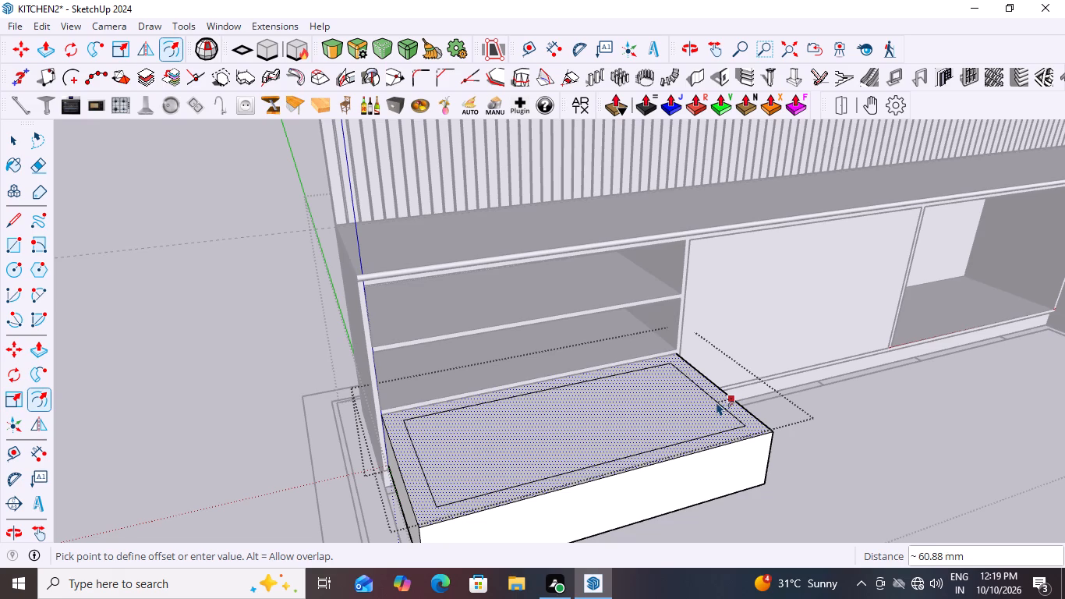
pyautogui.click(716, 402)
pyautogui.press('space')
pyautogui.scroll(-7, 833, 461)
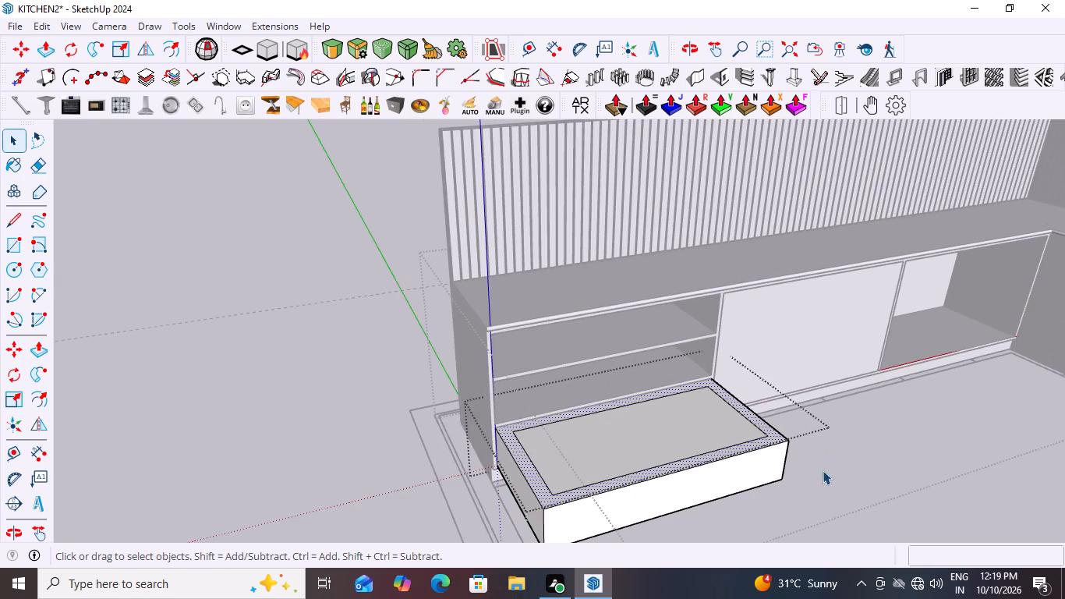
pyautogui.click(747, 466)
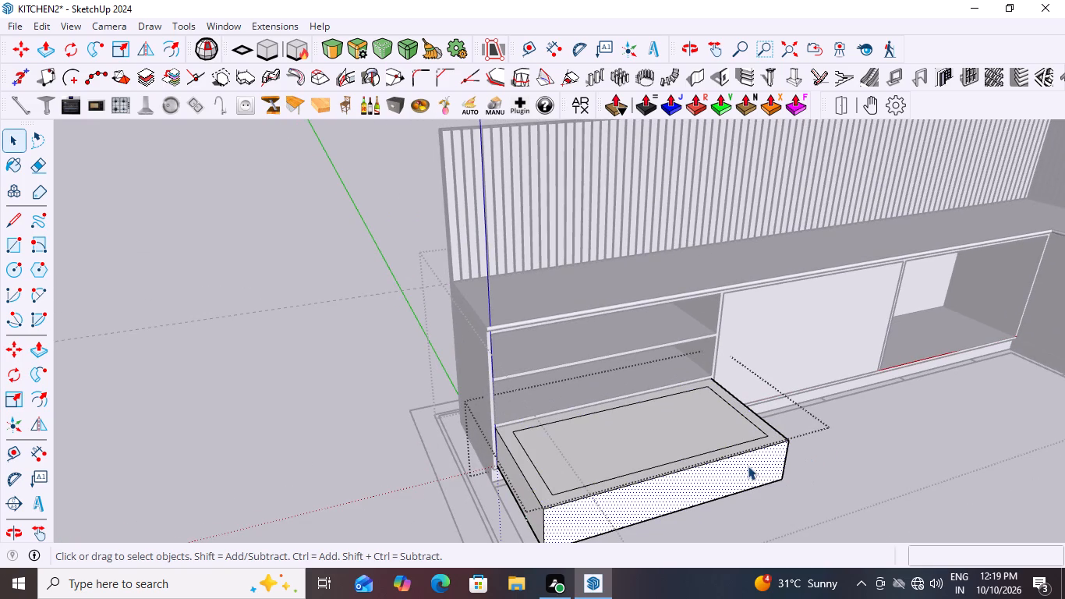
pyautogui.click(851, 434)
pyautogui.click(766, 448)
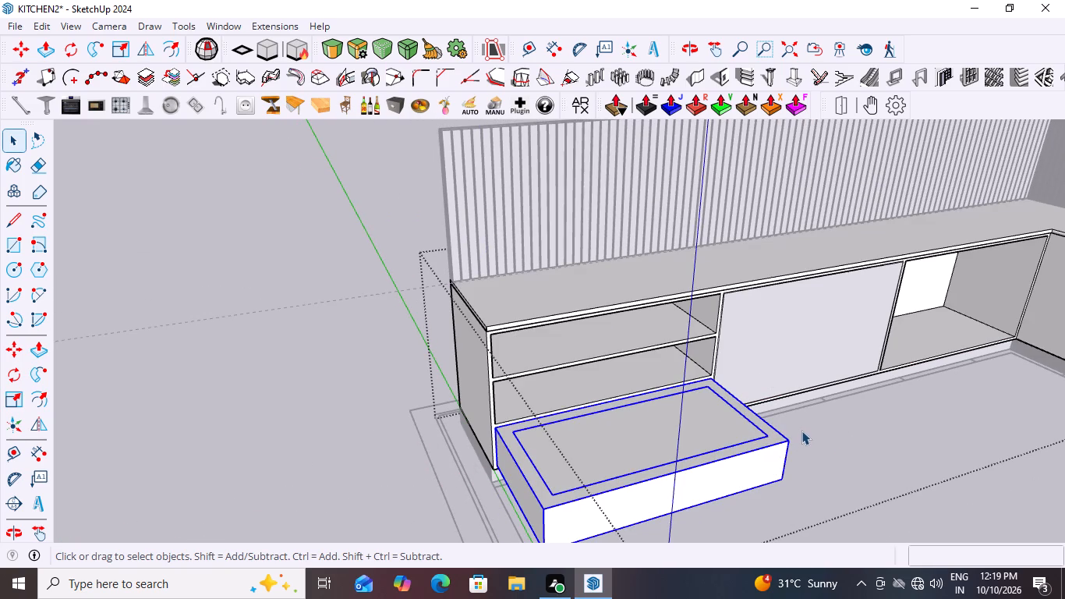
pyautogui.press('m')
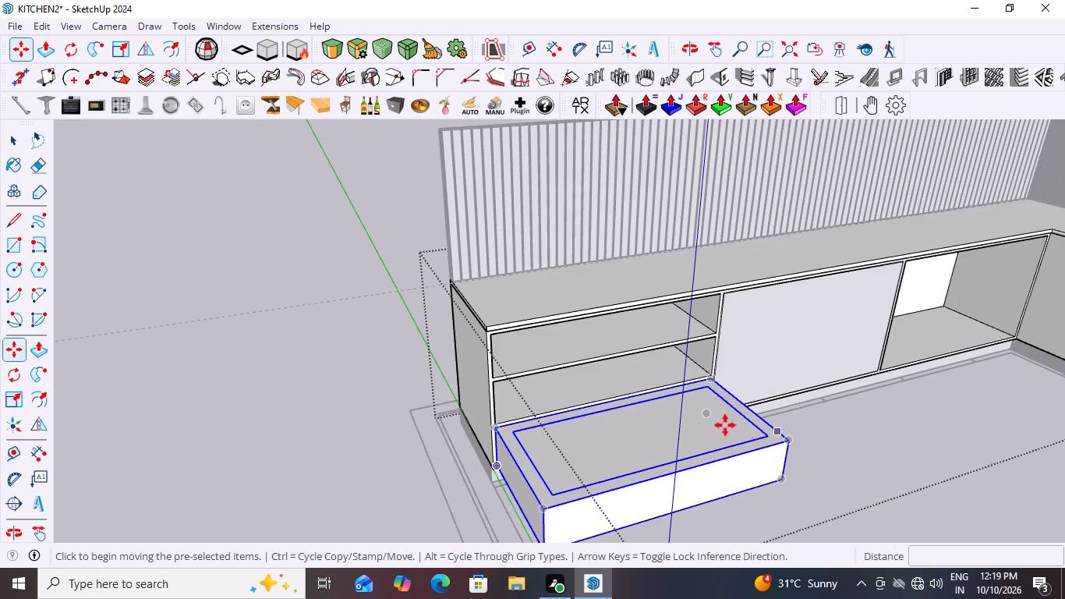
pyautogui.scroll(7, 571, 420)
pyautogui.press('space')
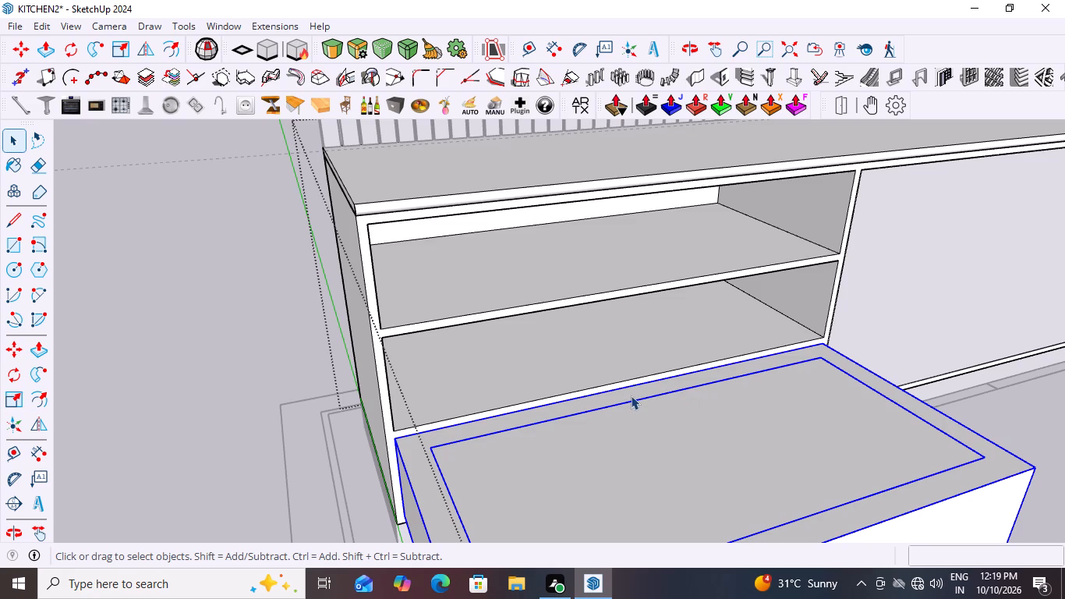
# Inside the box group, move the back edge of the inner outline about 61 mm onto the box's back top edge.
pyautogui.click(630, 402)
pyautogui.click(630, 400)
pyautogui.click(630, 400)
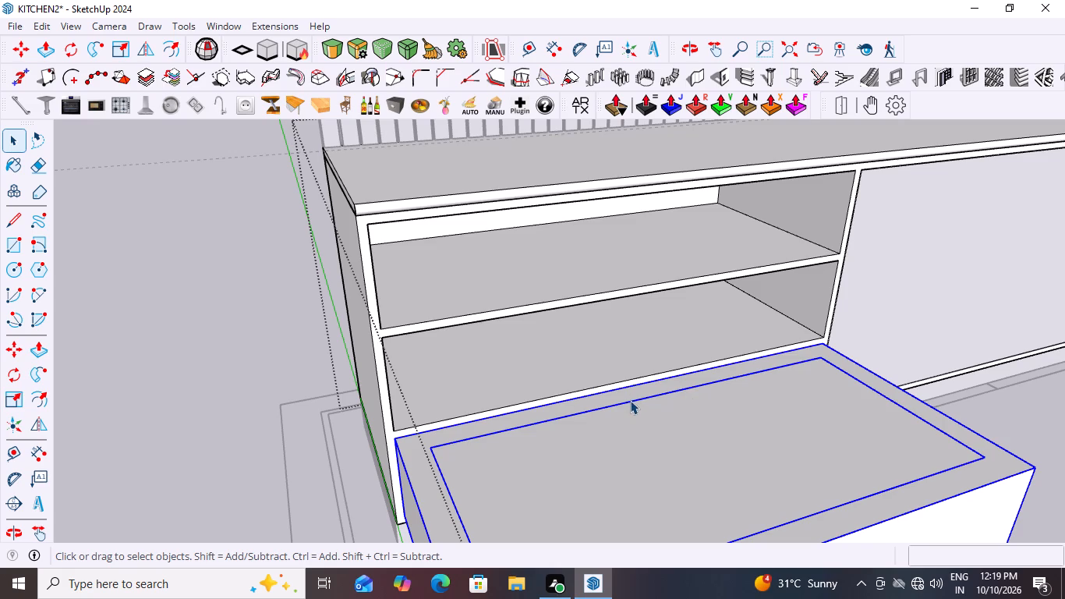
pyautogui.click(630, 400)
pyautogui.click(632, 401)
pyautogui.doubleClick(632, 401)
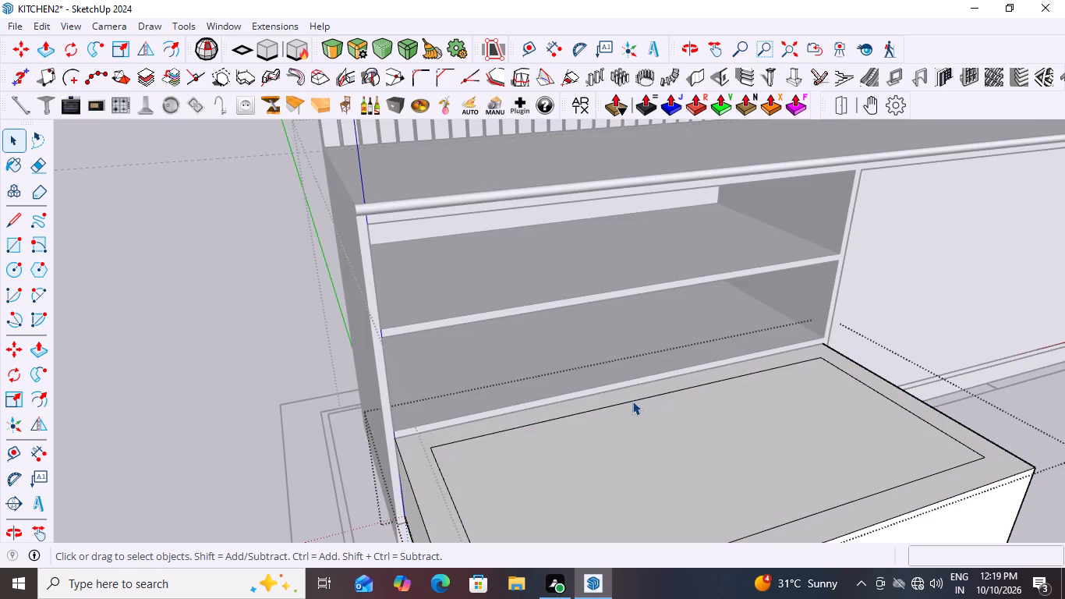
pyautogui.click(632, 401)
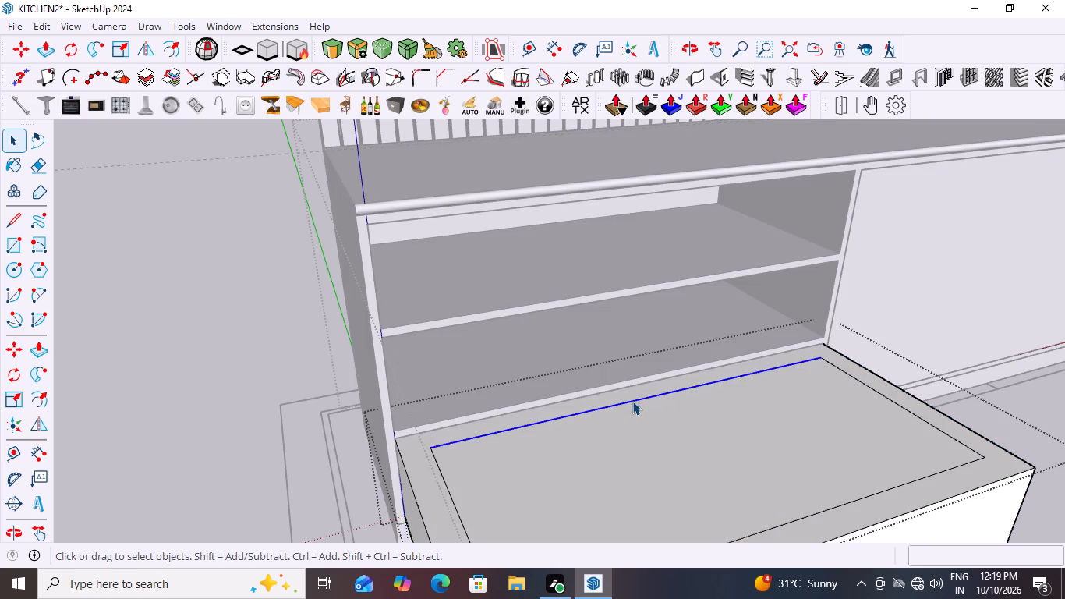
pyautogui.press('m')
pyautogui.click(430, 449)
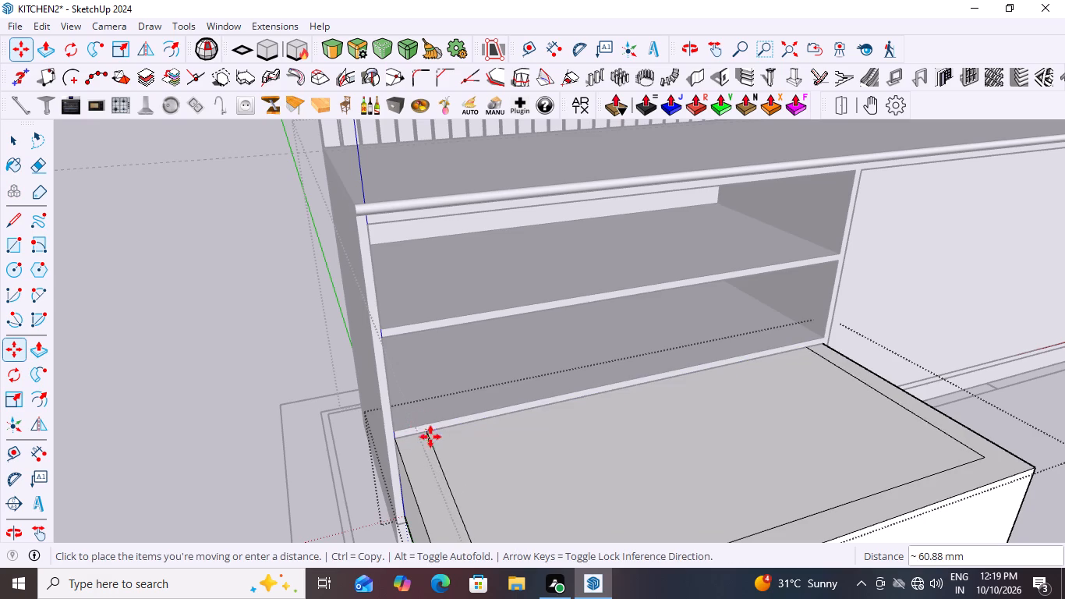
pyautogui.scroll(-2, 431, 438)
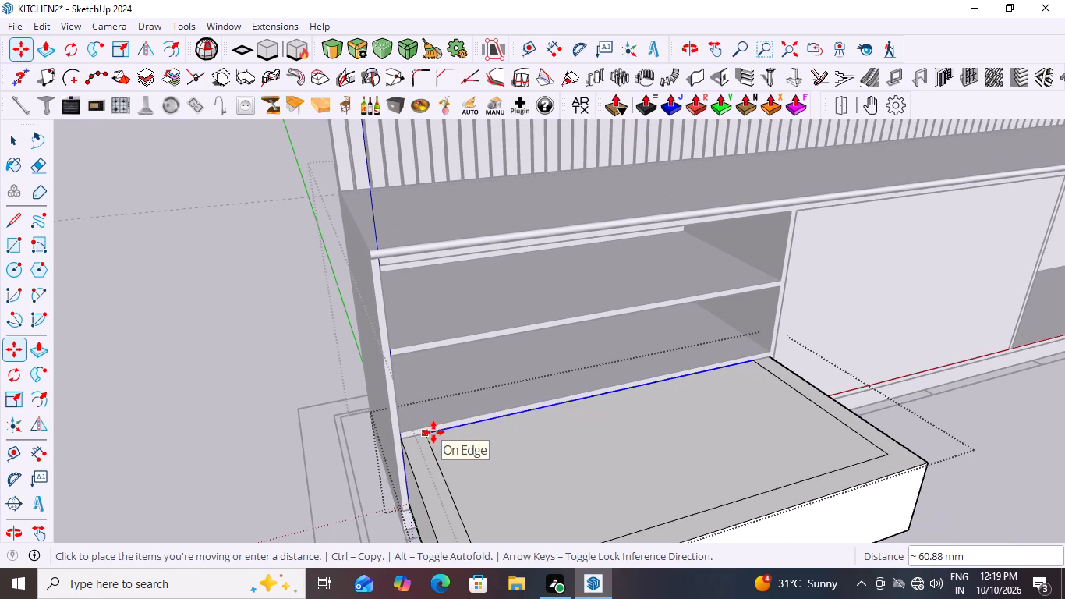
pyautogui.click(433, 432)
pyautogui.scroll(-8, 503, 431)
pyautogui.press('space')
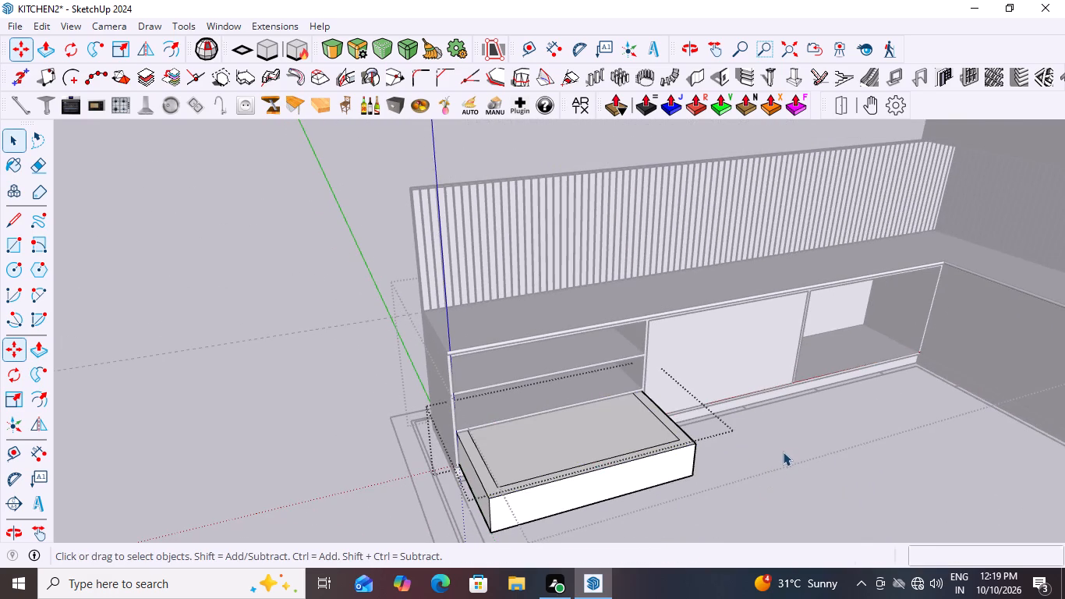
# Reopen the box group and push the inner top face down about 71 mm to hollow out the box.
pyautogui.click(782, 451)
pyautogui.click(580, 442)
pyautogui.doubleClick(580, 438)
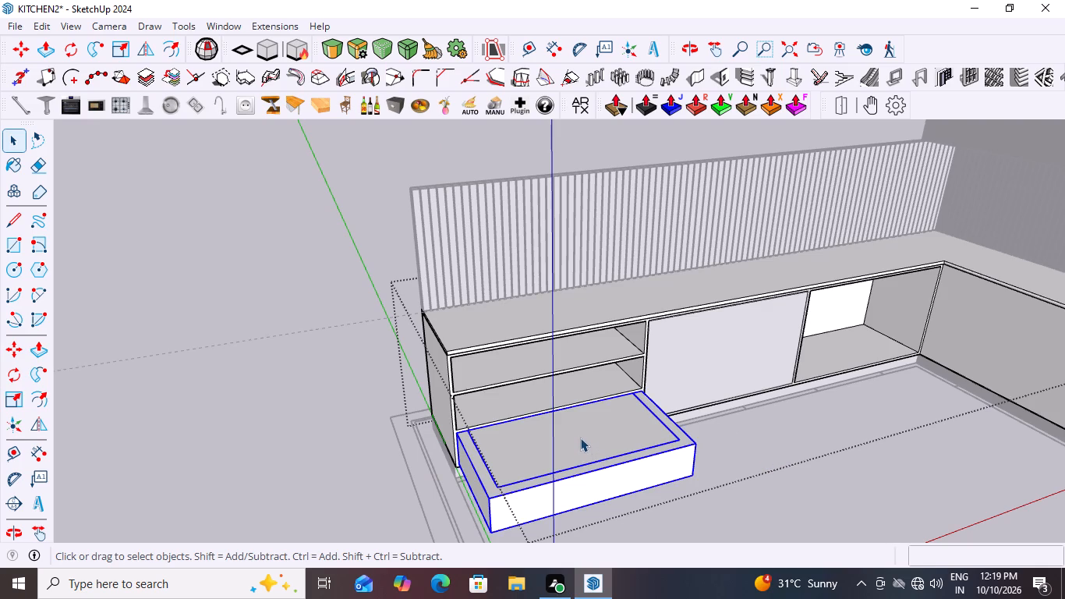
pyautogui.click(580, 438)
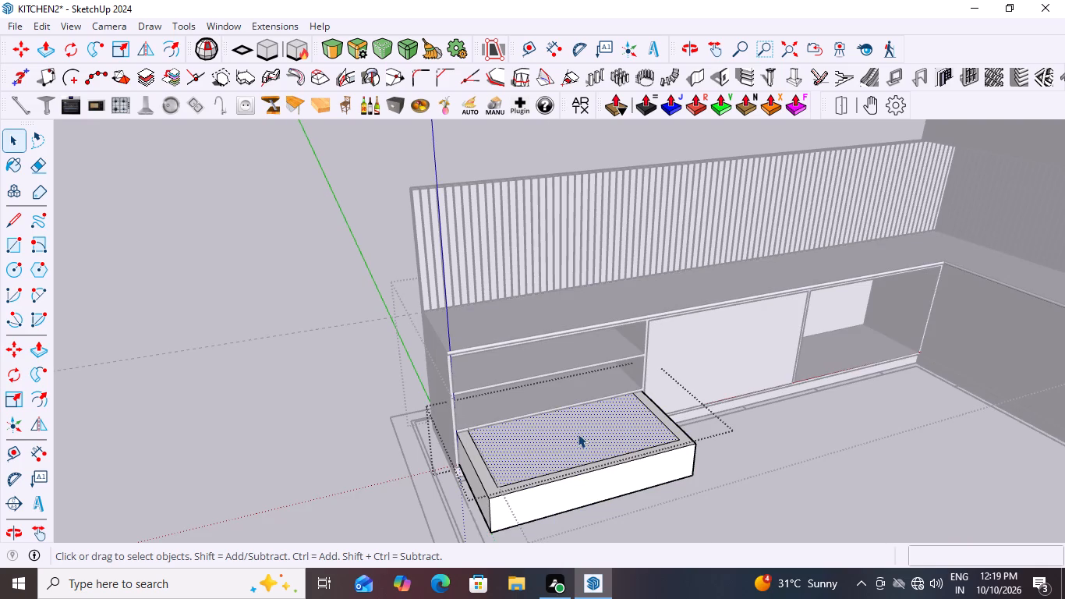
pyautogui.press('p')
pyautogui.click(578, 433)
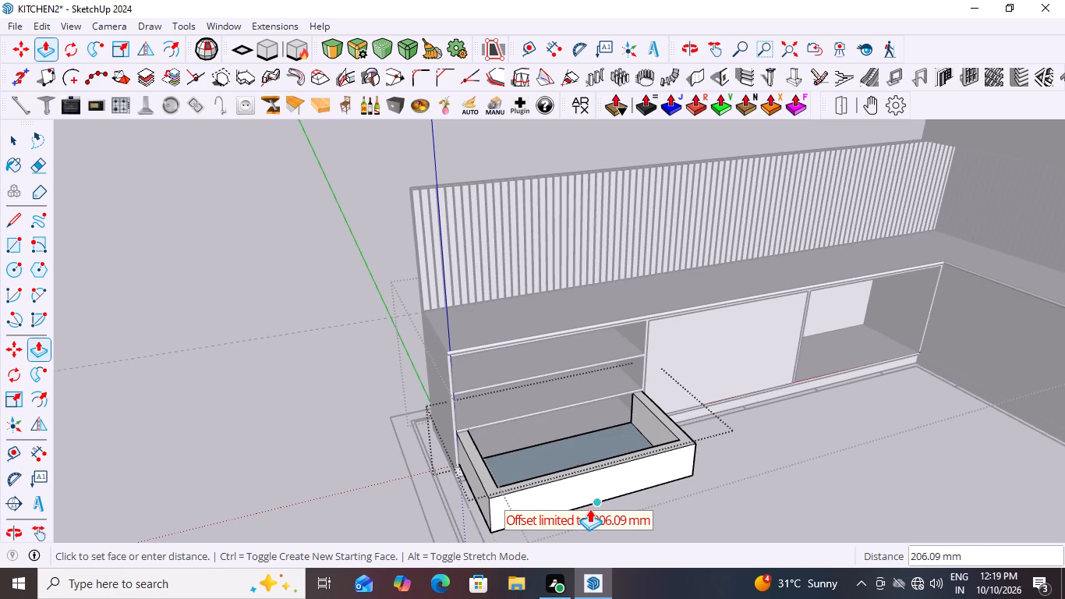
pyautogui.moveTo(703, 482); pyautogui.dragTo(680, 139, button='middle')
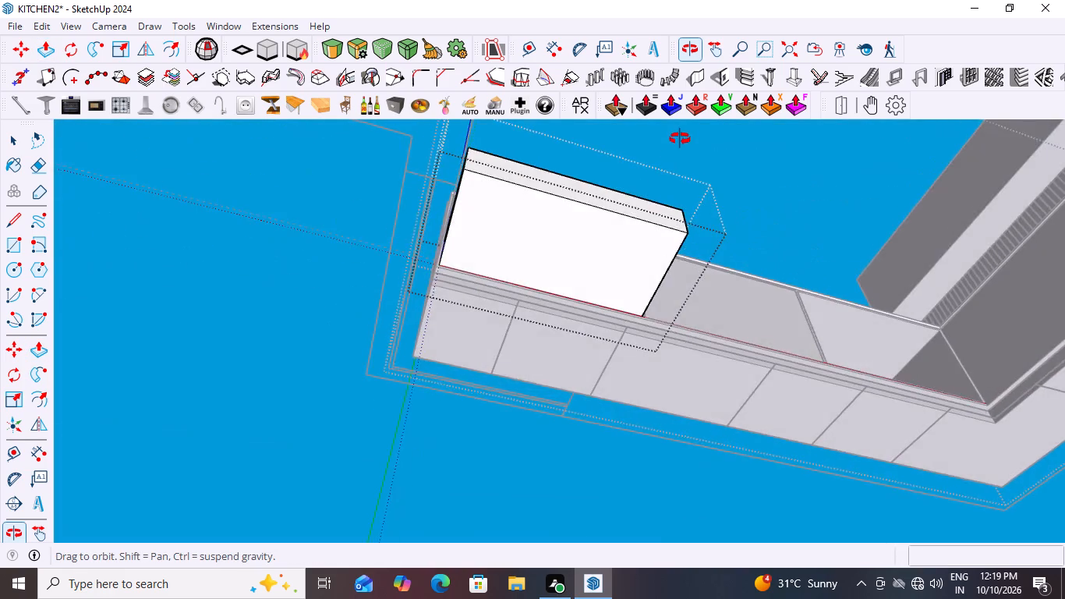
pyautogui.moveTo(680, 139); pyautogui.dragTo(643, 244, button='middle')
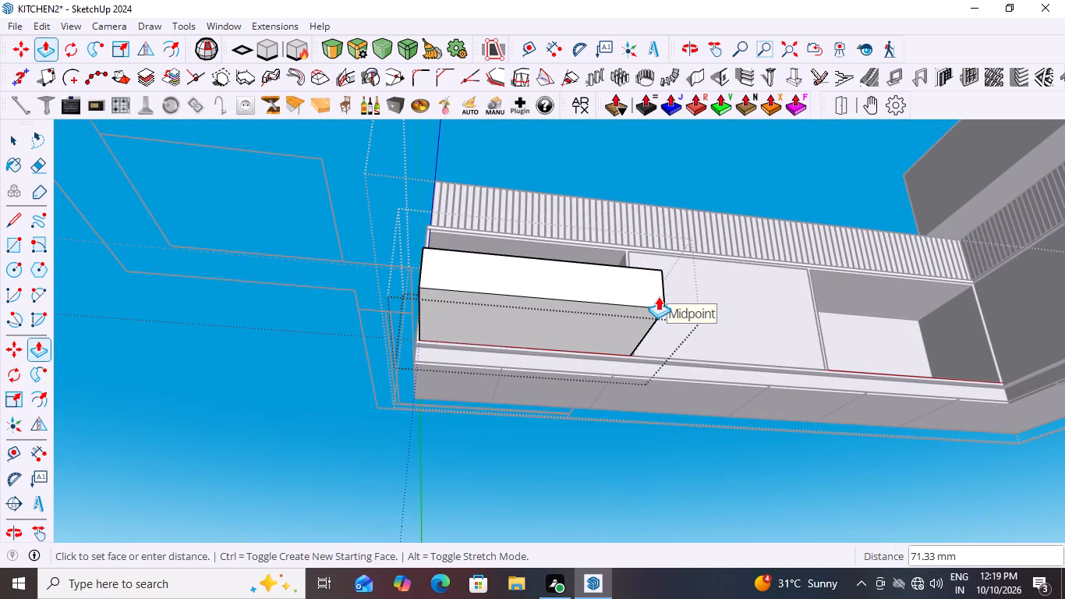
pyautogui.click(658, 296)
pyautogui.scroll(-6, 499, 326)
pyautogui.moveTo(634, 349); pyautogui.dragTo(653, 519, button='middle')
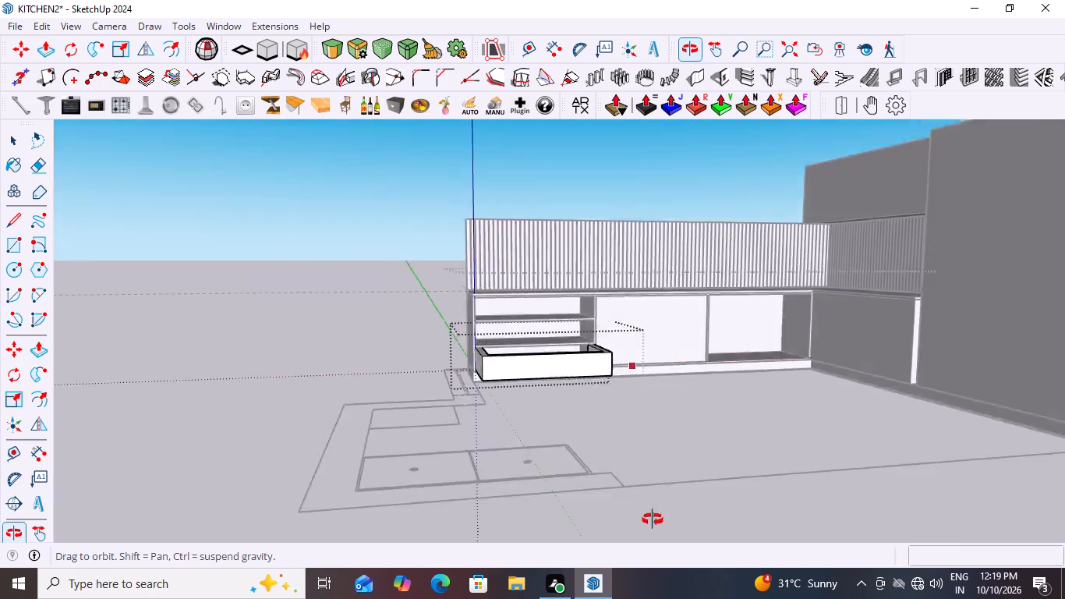
pyautogui.moveTo(653, 519); pyautogui.dragTo(668, 582, button='middle')
pyautogui.press('space')
pyautogui.click(593, 415)
# Push the drawer box's inner floor face down about 54 mm to deepen the hollow.
pyautogui.moveTo(598, 392); pyautogui.dragTo(583, 392, button='middle')
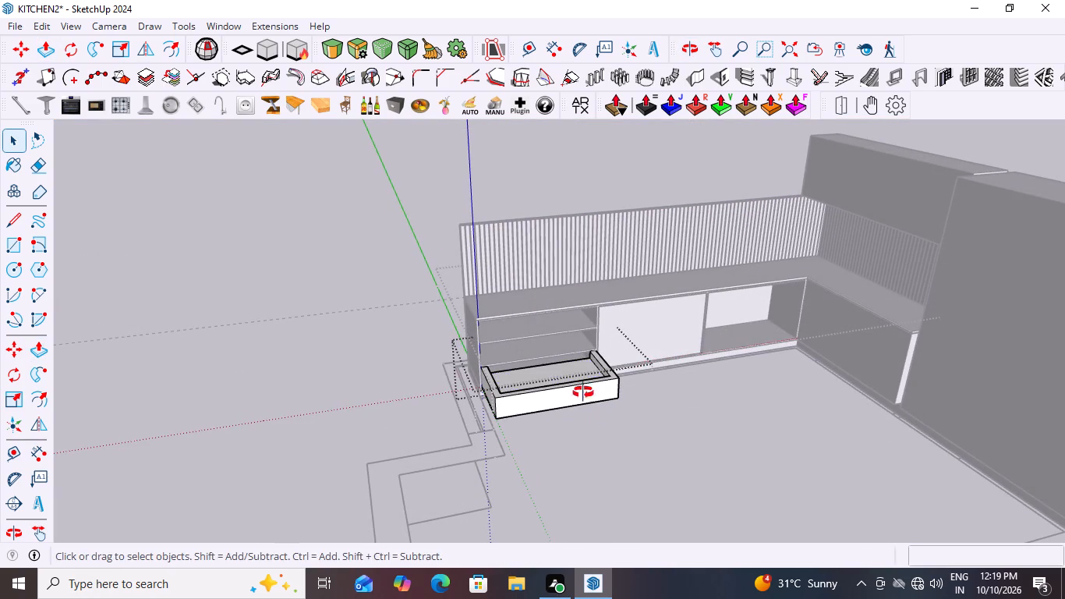
pyautogui.moveTo(583, 392); pyautogui.dragTo(681, 363, button='middle')
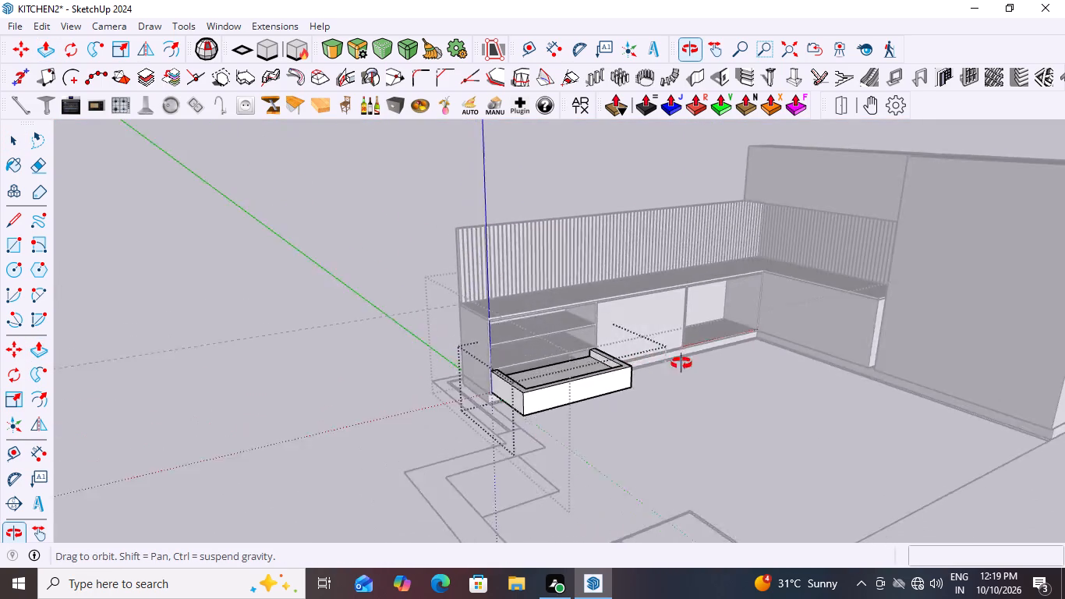
pyautogui.moveTo(681, 363); pyautogui.dragTo(658, 430, button='middle')
pyautogui.scroll(3, 520, 417)
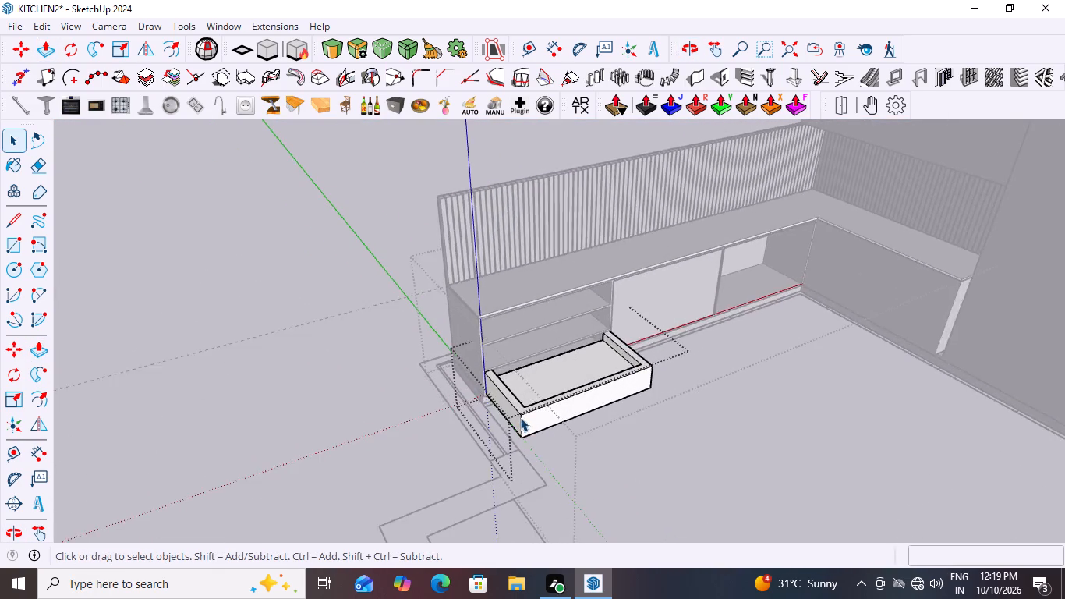
pyautogui.scroll(5, 520, 417)
pyautogui.click(570, 351)
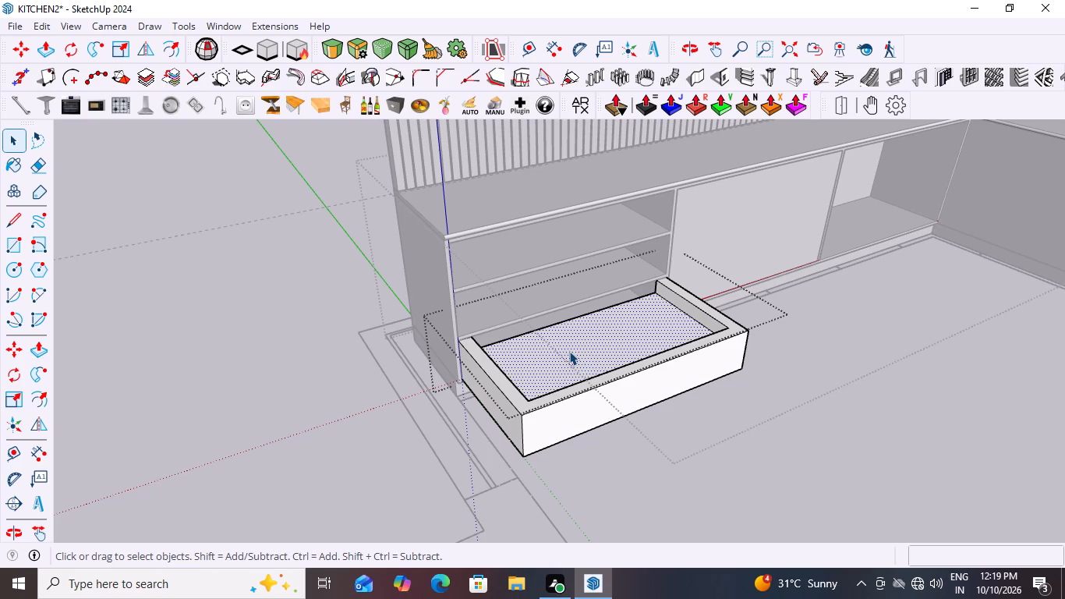
pyautogui.press('p')
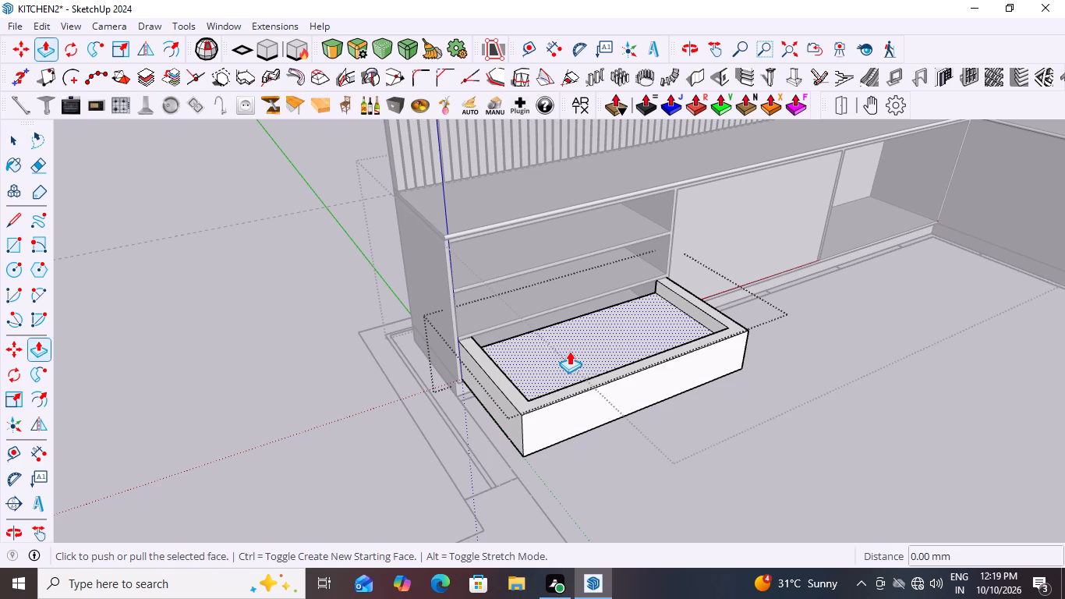
pyautogui.click(569, 351)
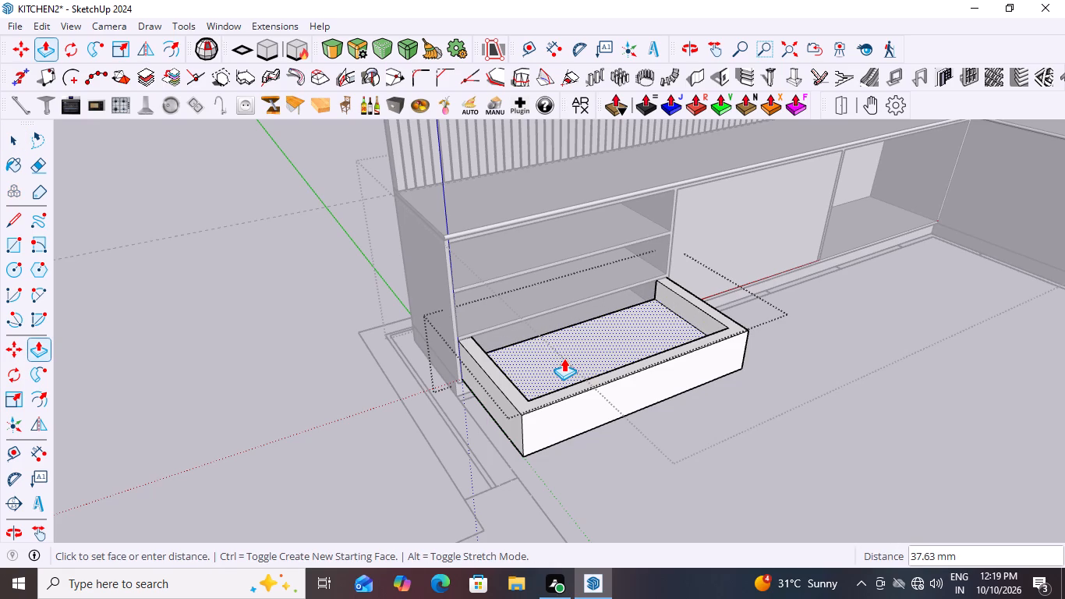
pyautogui.click(559, 361)
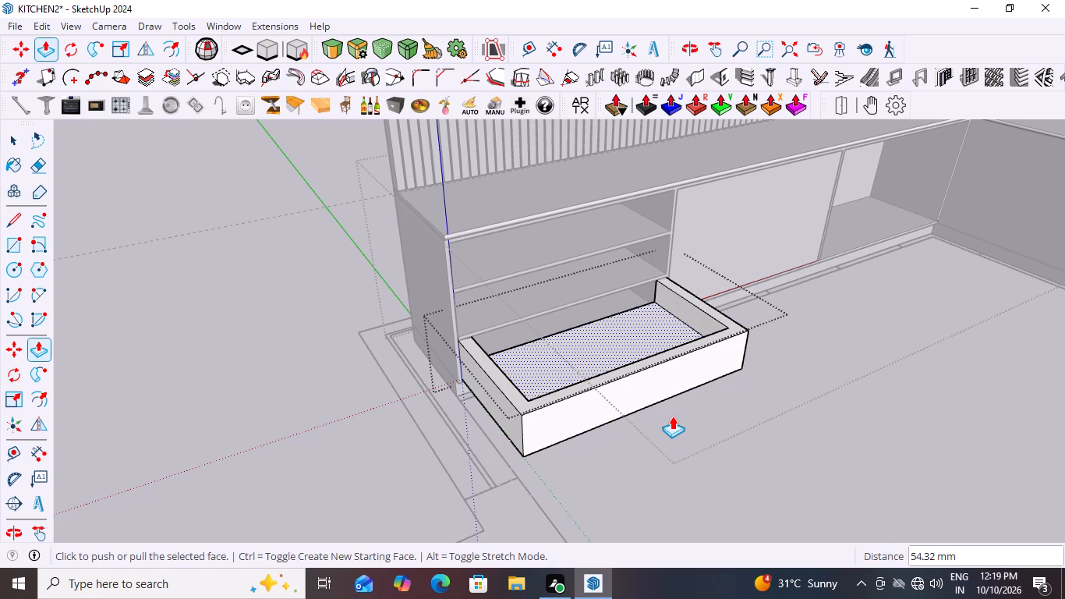
pyautogui.press('space')
pyautogui.click(673, 416)
pyautogui.scroll(-2, 681, 392)
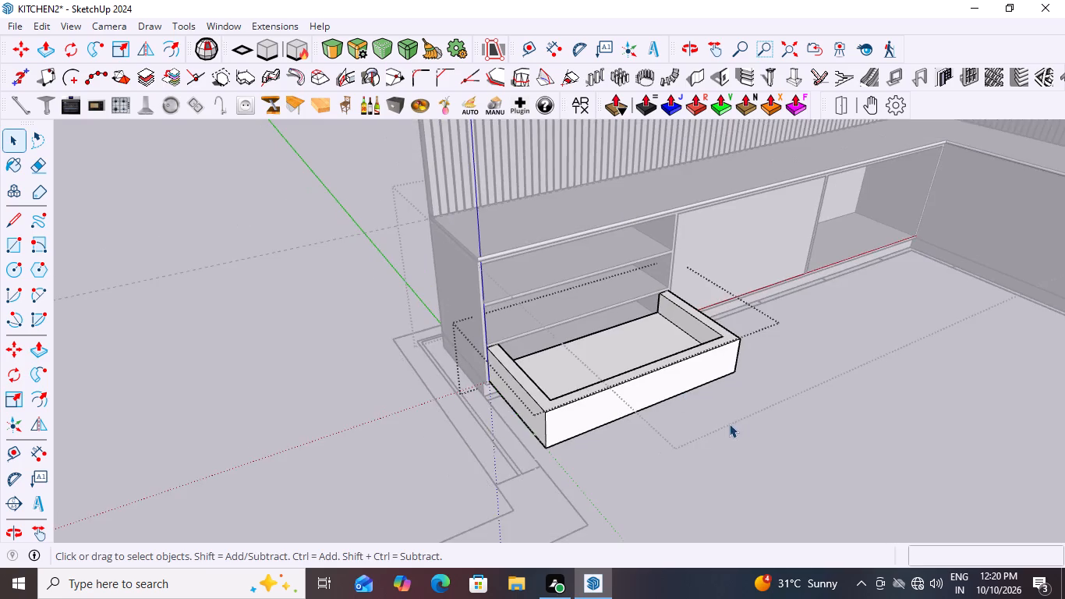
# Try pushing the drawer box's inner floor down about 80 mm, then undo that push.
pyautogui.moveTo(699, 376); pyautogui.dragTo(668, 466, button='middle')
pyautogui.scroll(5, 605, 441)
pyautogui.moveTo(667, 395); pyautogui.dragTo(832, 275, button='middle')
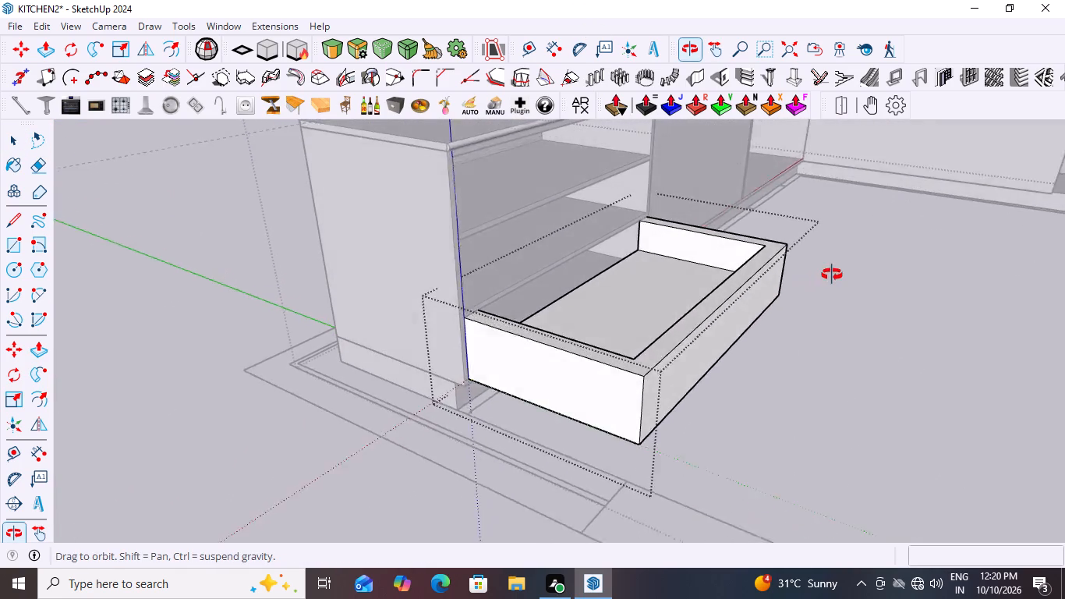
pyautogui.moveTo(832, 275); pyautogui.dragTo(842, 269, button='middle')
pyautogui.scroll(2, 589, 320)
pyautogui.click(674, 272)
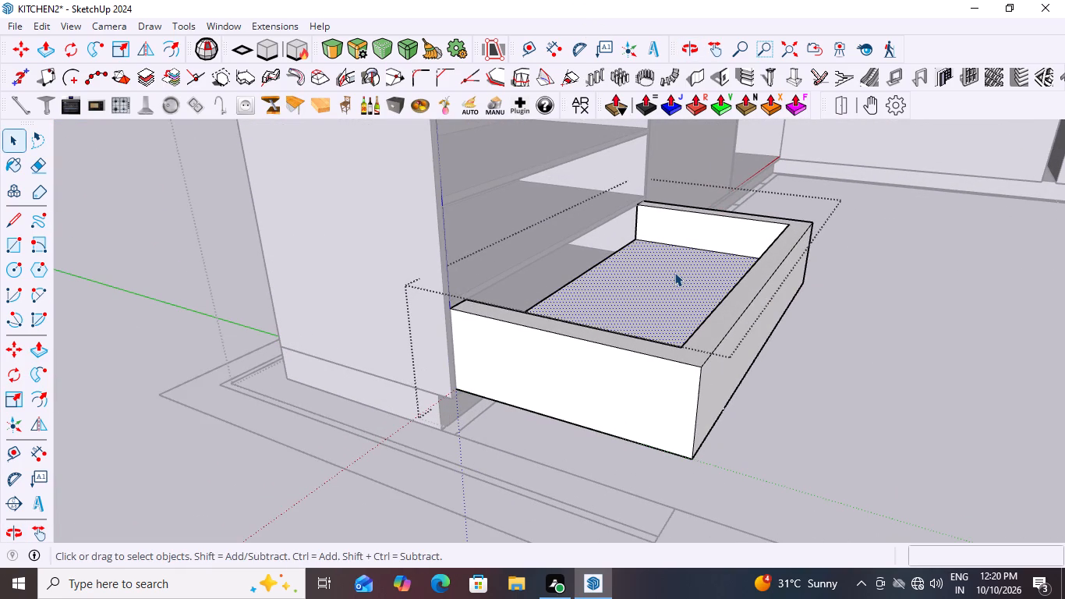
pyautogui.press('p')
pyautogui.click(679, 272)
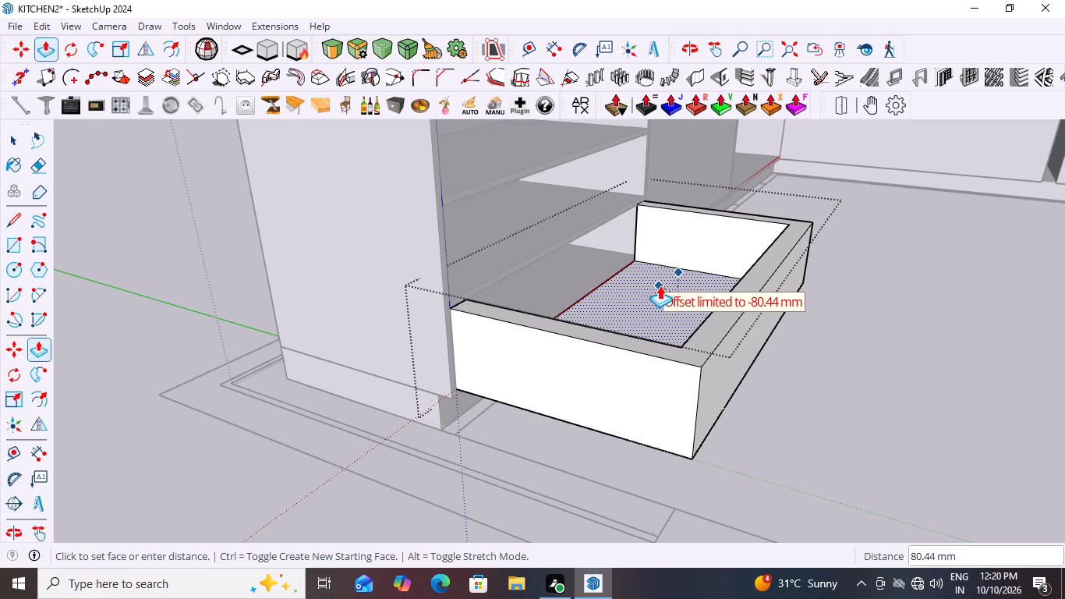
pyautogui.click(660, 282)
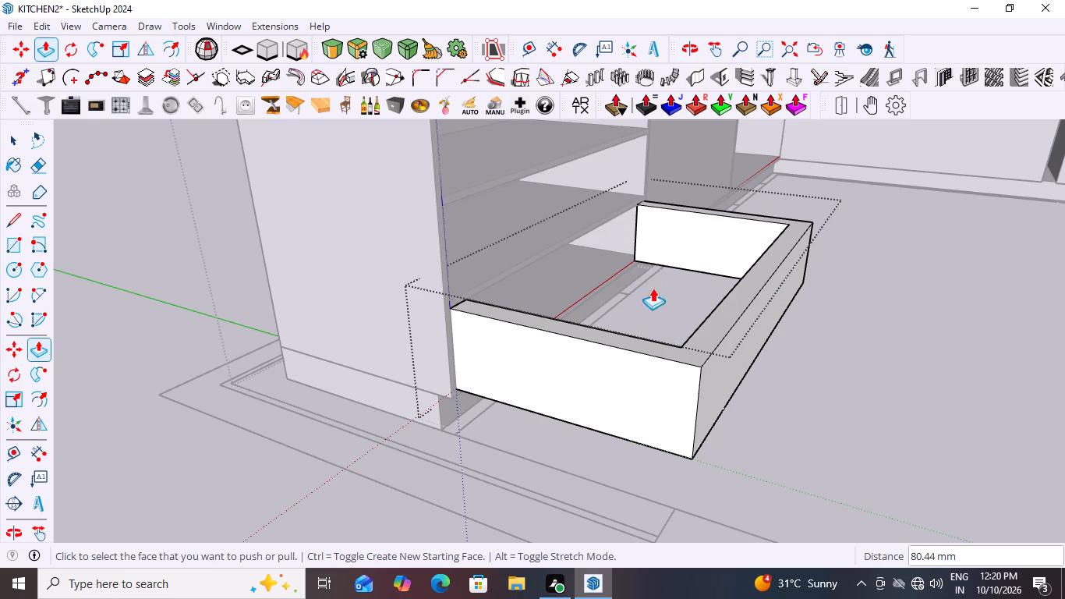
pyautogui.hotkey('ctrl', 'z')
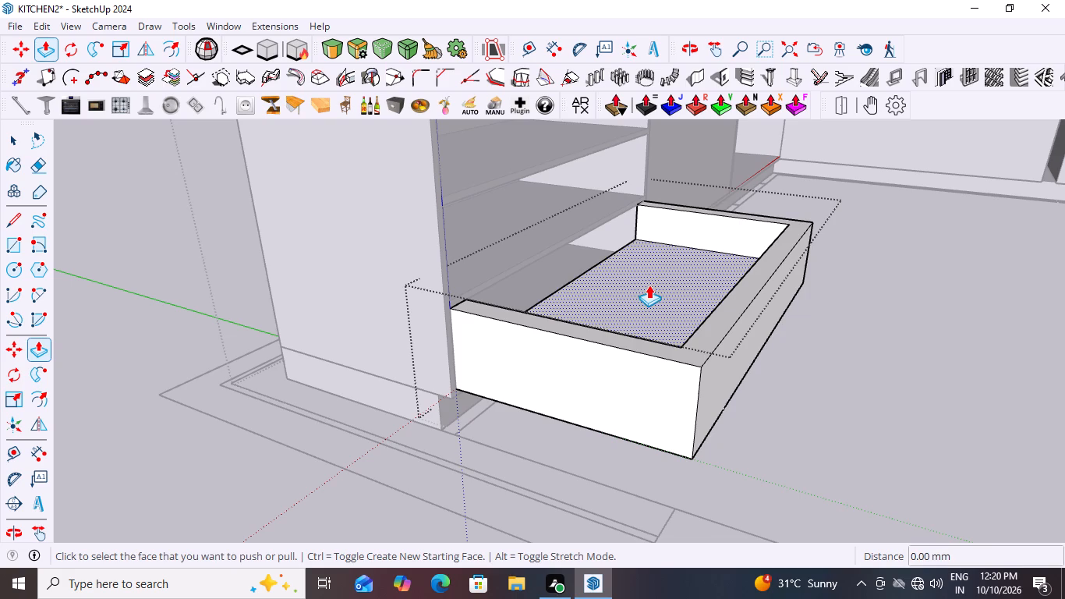
# Push the drawer box's inner floor down about 13 mm.
pyautogui.click(652, 281)
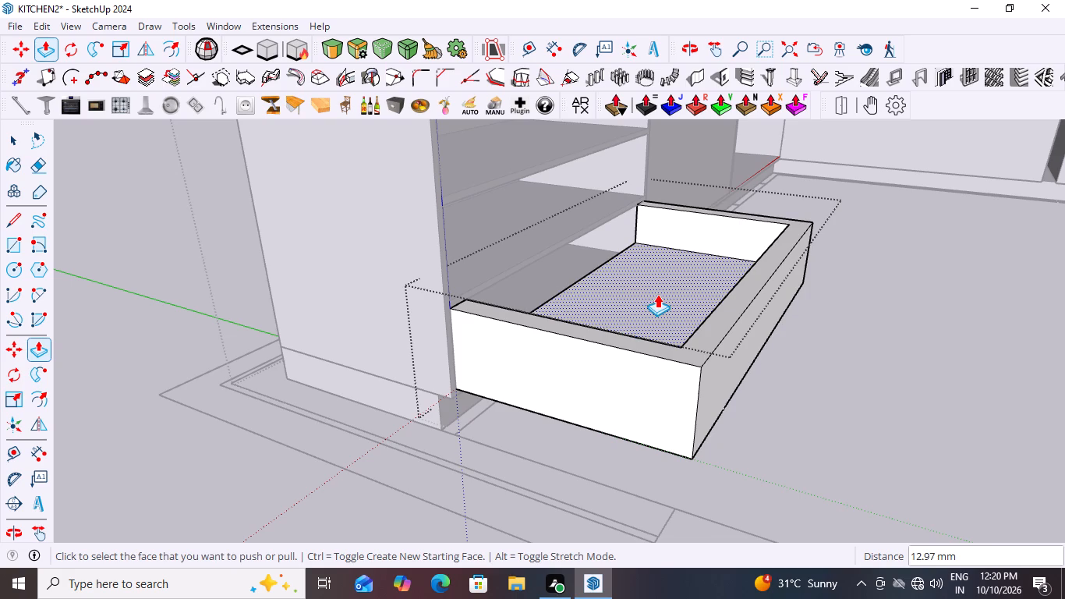
pyautogui.press('Escape')
# Push the drawer box's inner floor further down, trying depths of 30 mm, 50 mm and 60 mm in turn.
pyautogui.click(674, 283)
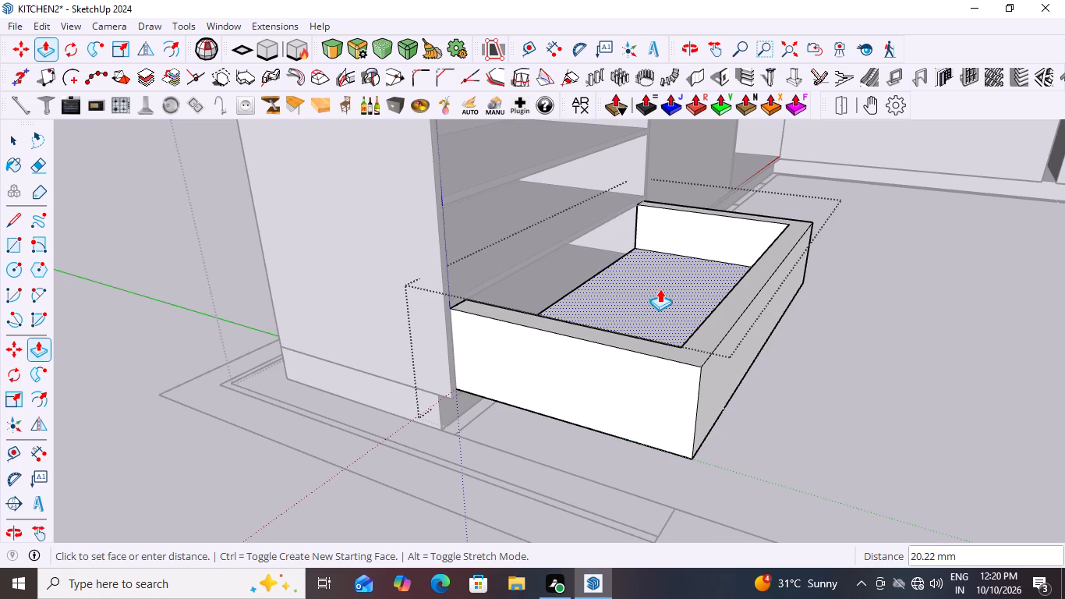
pyautogui.write('30MM')
pyautogui.press('Return')
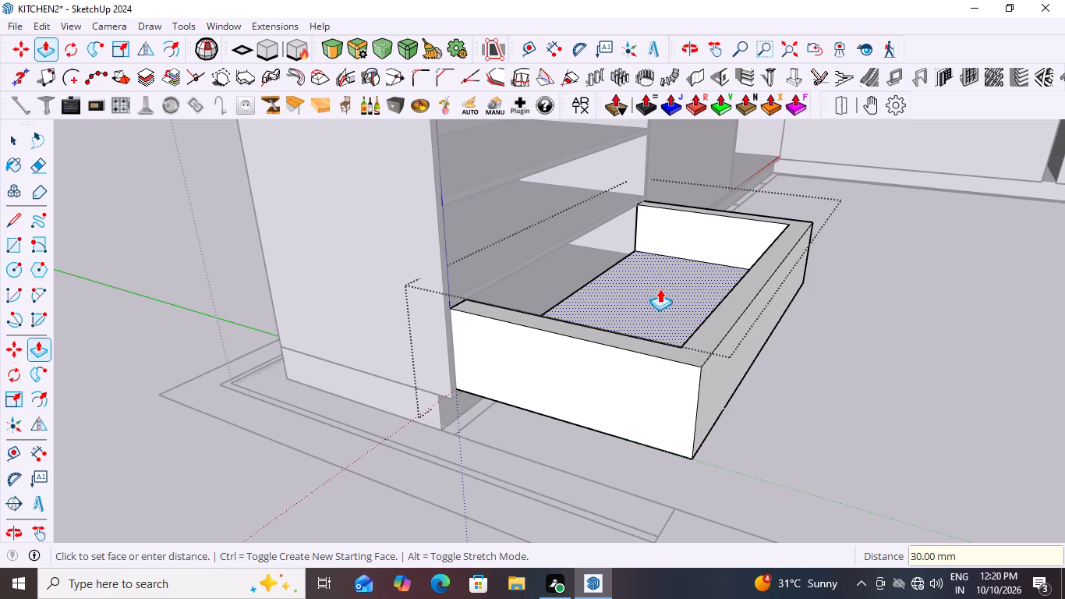
pyautogui.press('5')
pyautogui.write('0MM')
pyautogui.press('Return')
pyautogui.write('60')
pyautogui.write('MM')
pyautogui.press('Return')
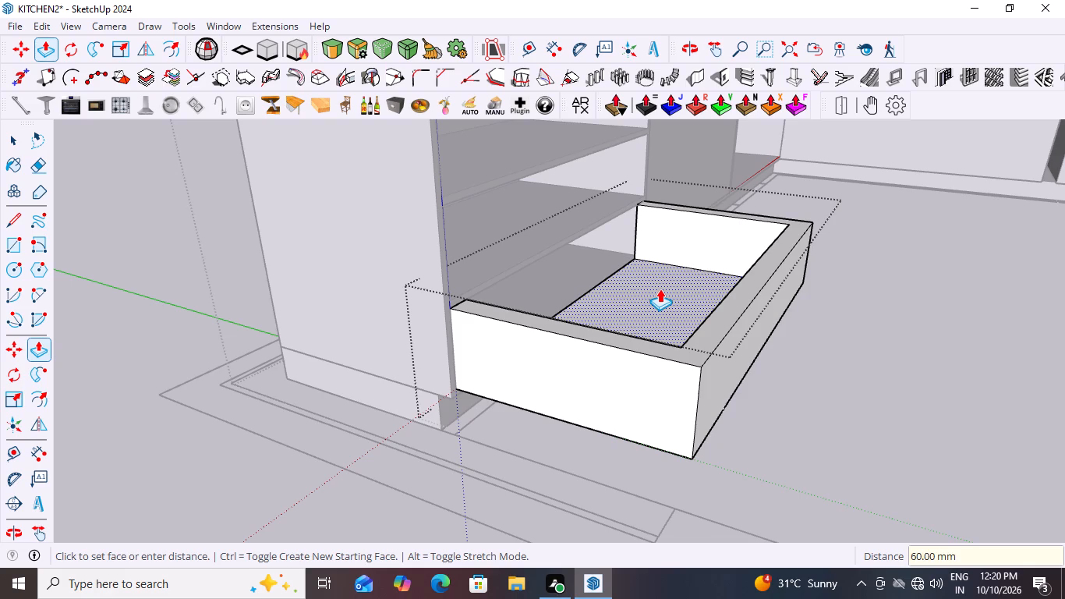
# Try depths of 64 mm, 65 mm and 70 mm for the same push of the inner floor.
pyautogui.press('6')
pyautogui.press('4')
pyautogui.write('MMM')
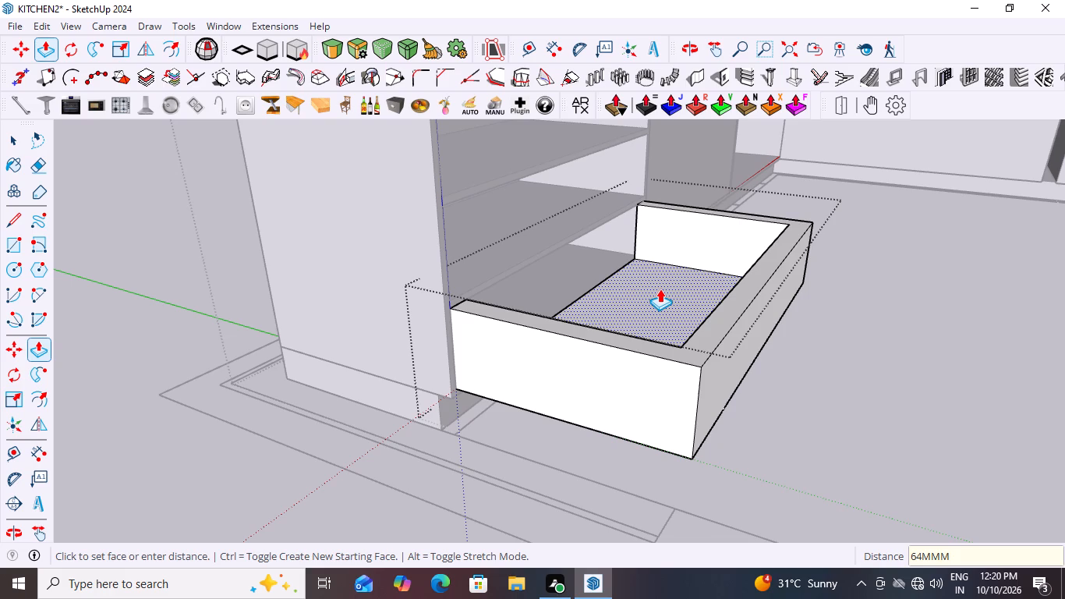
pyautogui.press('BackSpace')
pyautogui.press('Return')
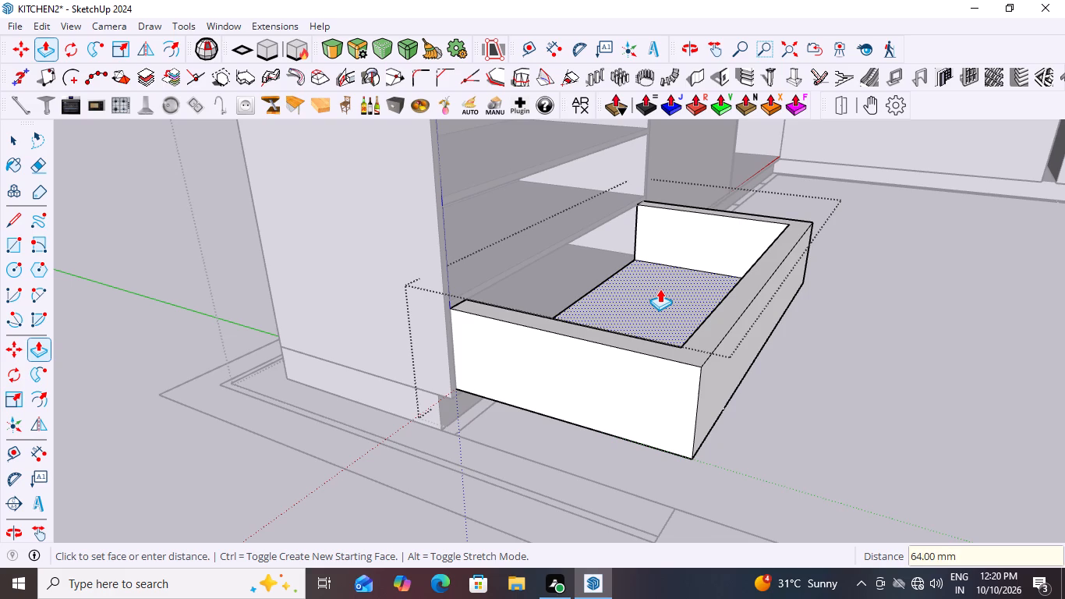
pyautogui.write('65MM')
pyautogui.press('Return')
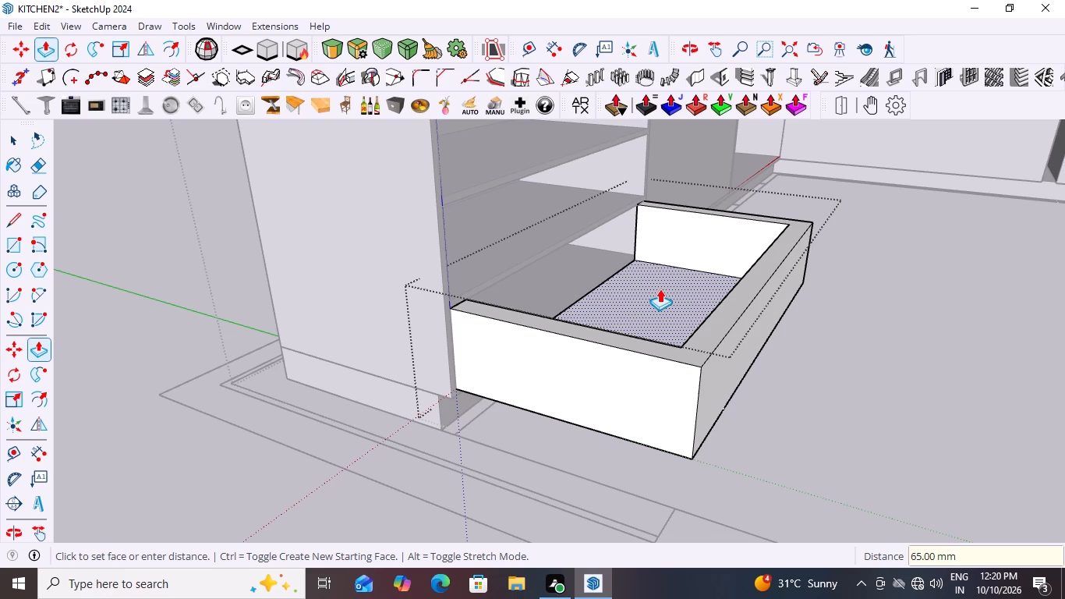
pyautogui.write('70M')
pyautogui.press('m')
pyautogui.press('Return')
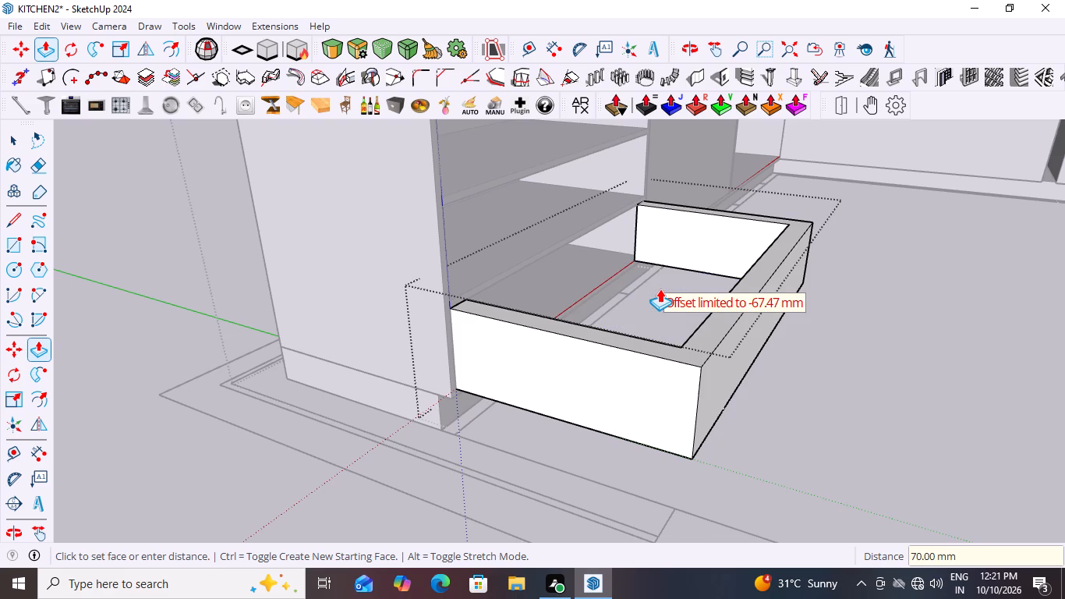
# Set the inner floor's push depth to 67 mm and leave the drawer box group.
pyautogui.write('67MM')
pyautogui.press('Return')
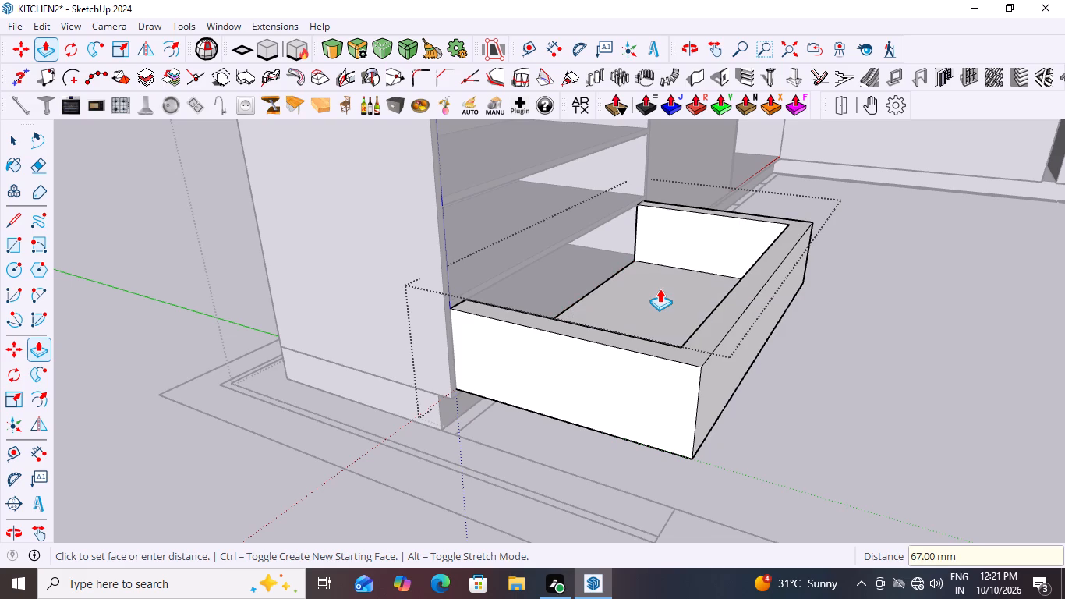
pyautogui.press('space')
pyautogui.click(826, 332)
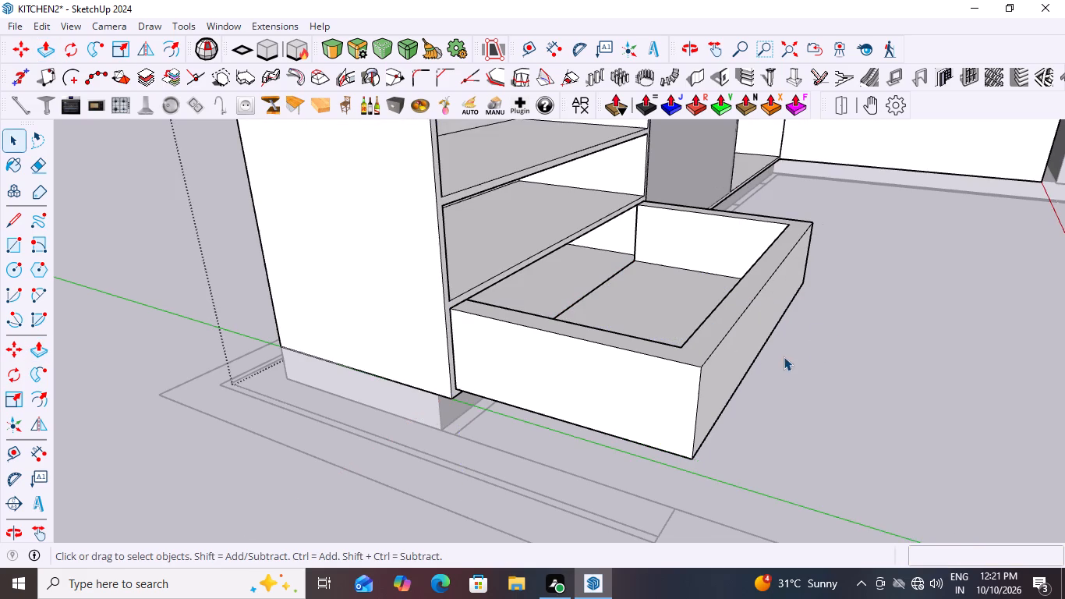
# Move the drawer box 580 mm back into the base cabinet's lowest compartment, aligning its lower front corner with the compartment opening.
pyautogui.scroll(-3, 784, 363)
pyautogui.moveTo(814, 374); pyautogui.dragTo(568, 388, button='middle')
pyautogui.middleClick(568, 388)
pyautogui.scroll(-1, 568, 388)
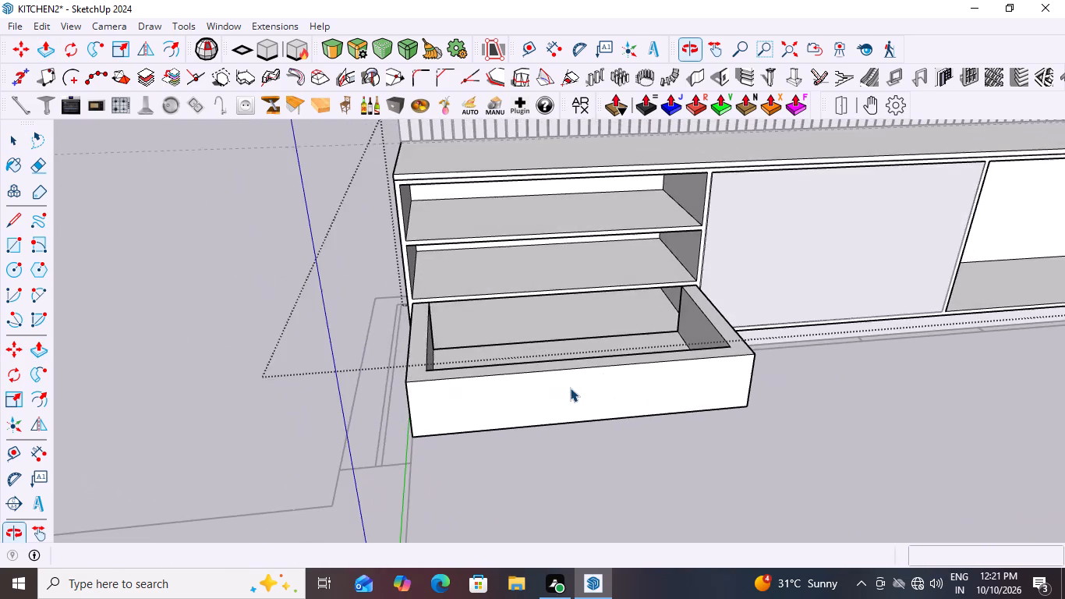
pyautogui.scroll(-5, 617, 367)
pyautogui.moveTo(660, 406); pyautogui.dragTo(844, 337, button='middle')
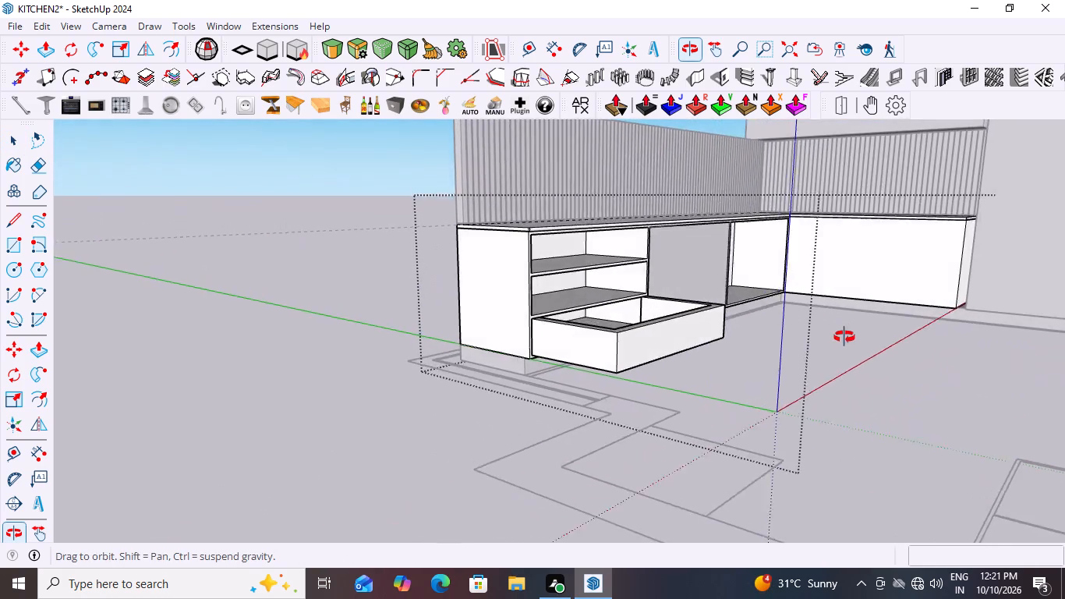
pyautogui.moveTo(844, 337); pyautogui.dragTo(644, 355, button='middle')
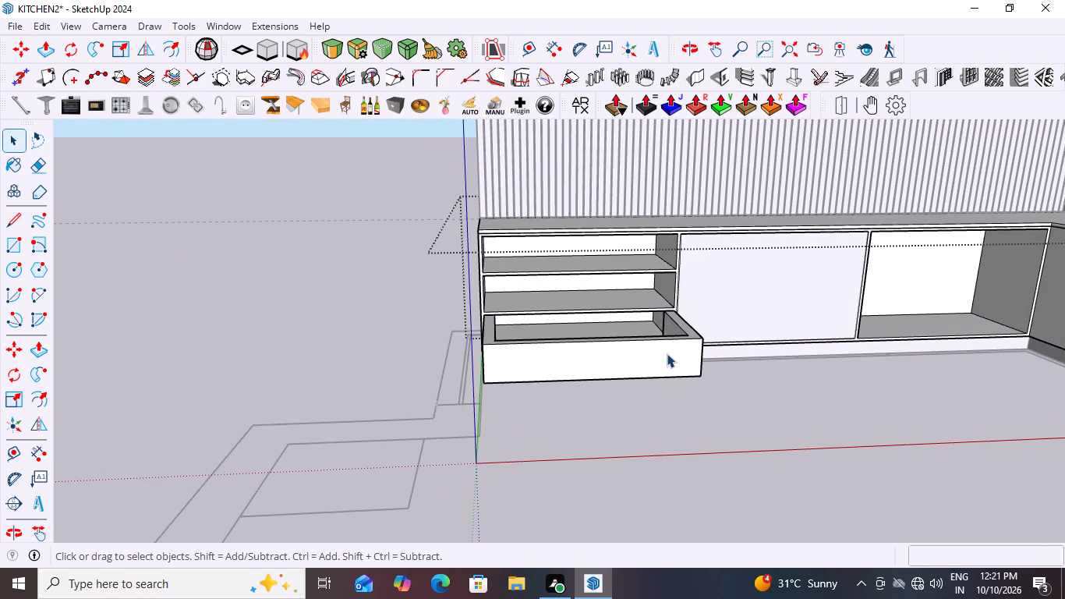
pyautogui.press('m')
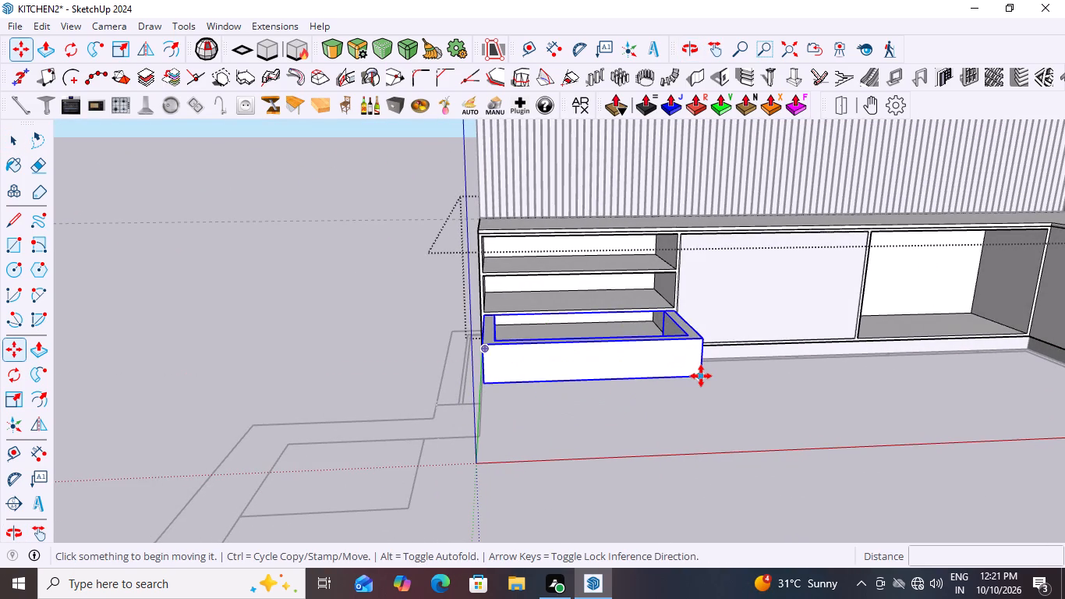
pyautogui.click(701, 379)
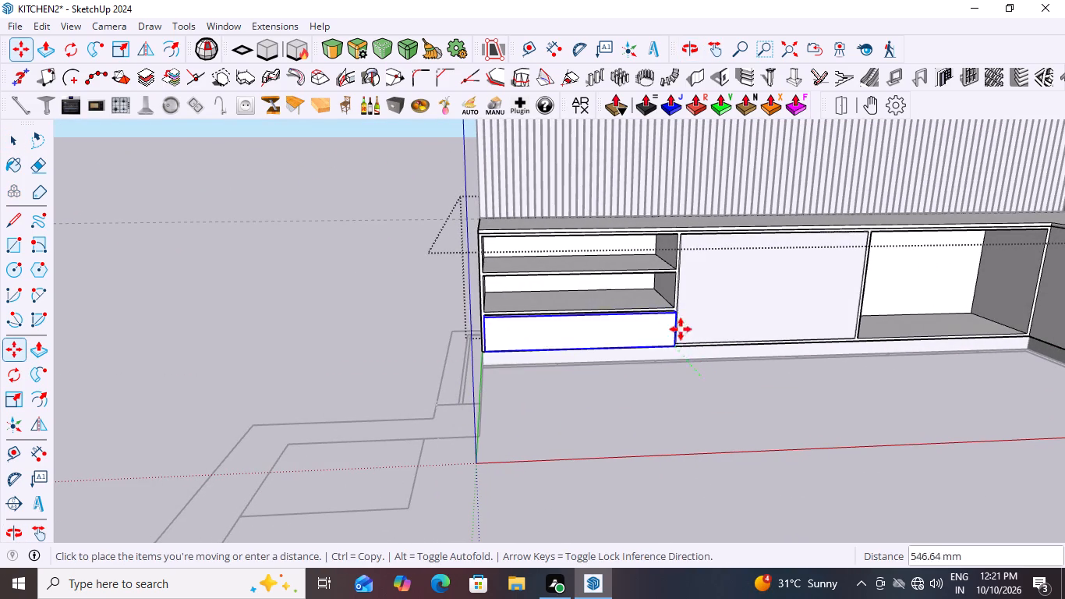
pyautogui.scroll(10, 671, 342)
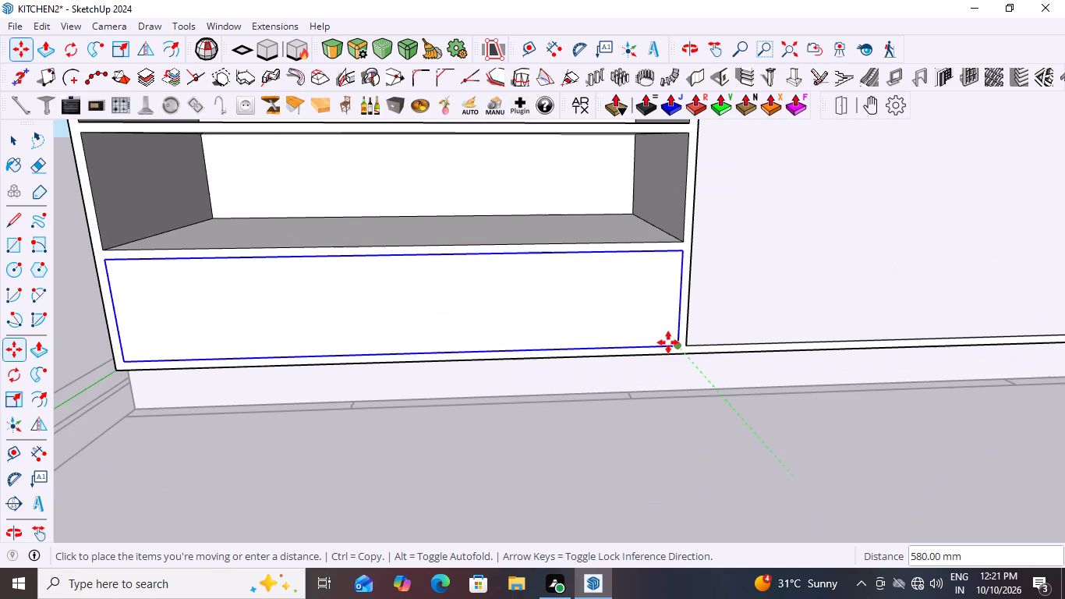
pyautogui.click(676, 346)
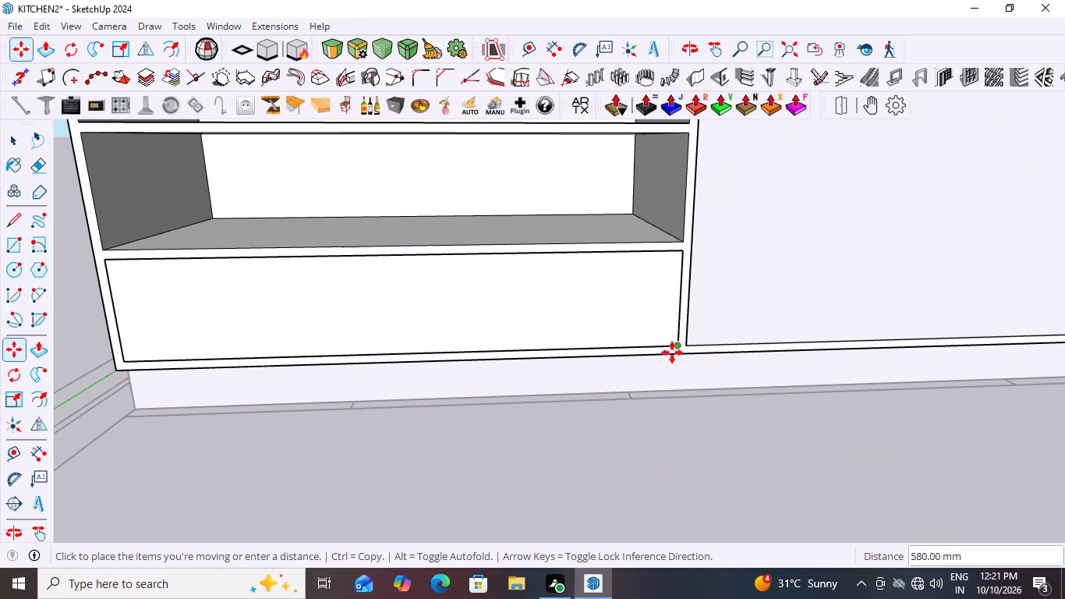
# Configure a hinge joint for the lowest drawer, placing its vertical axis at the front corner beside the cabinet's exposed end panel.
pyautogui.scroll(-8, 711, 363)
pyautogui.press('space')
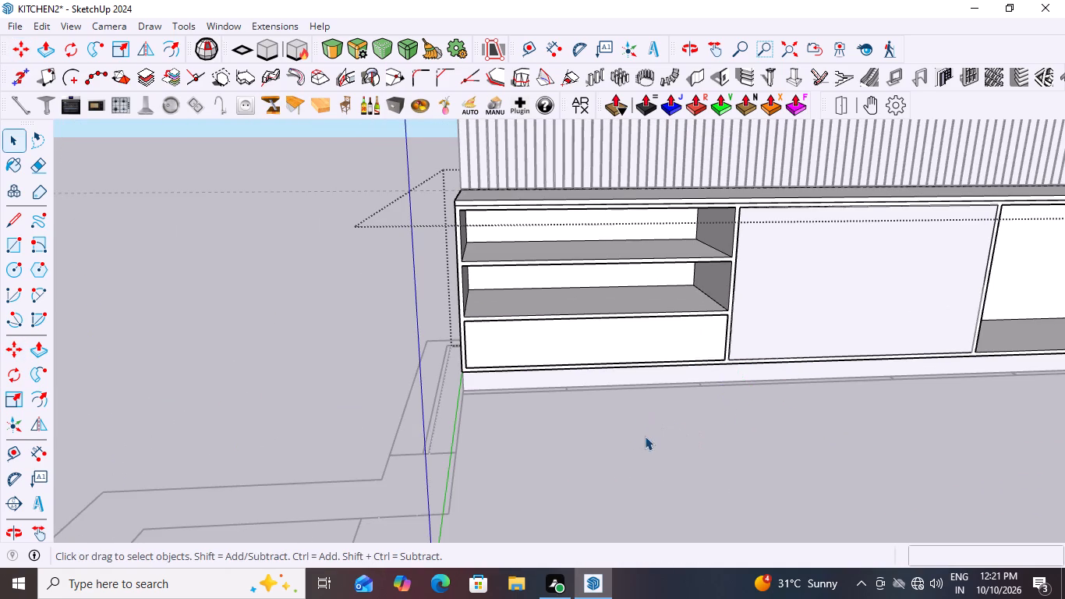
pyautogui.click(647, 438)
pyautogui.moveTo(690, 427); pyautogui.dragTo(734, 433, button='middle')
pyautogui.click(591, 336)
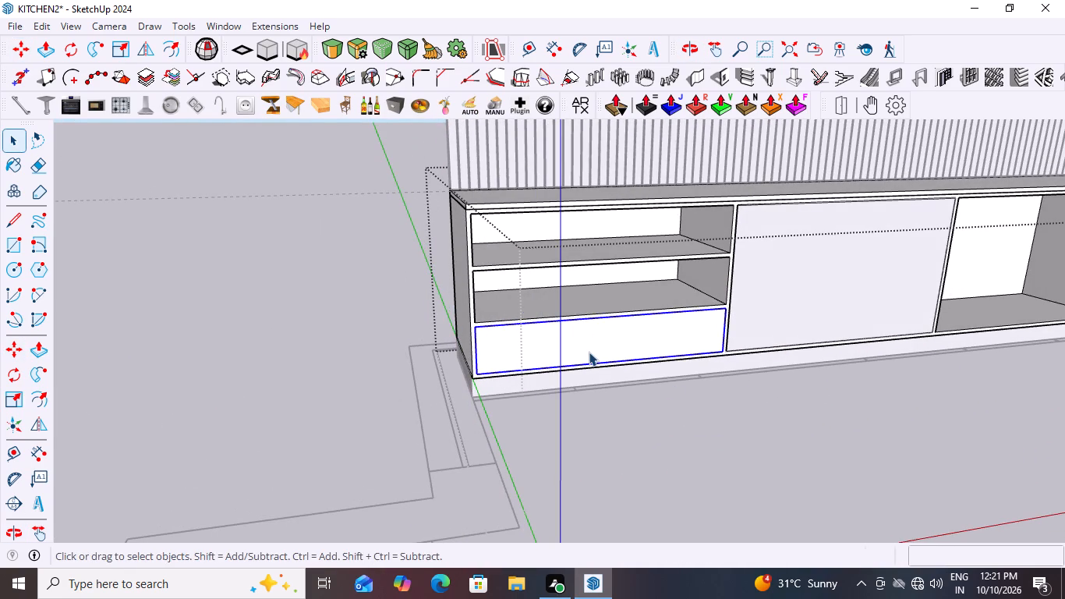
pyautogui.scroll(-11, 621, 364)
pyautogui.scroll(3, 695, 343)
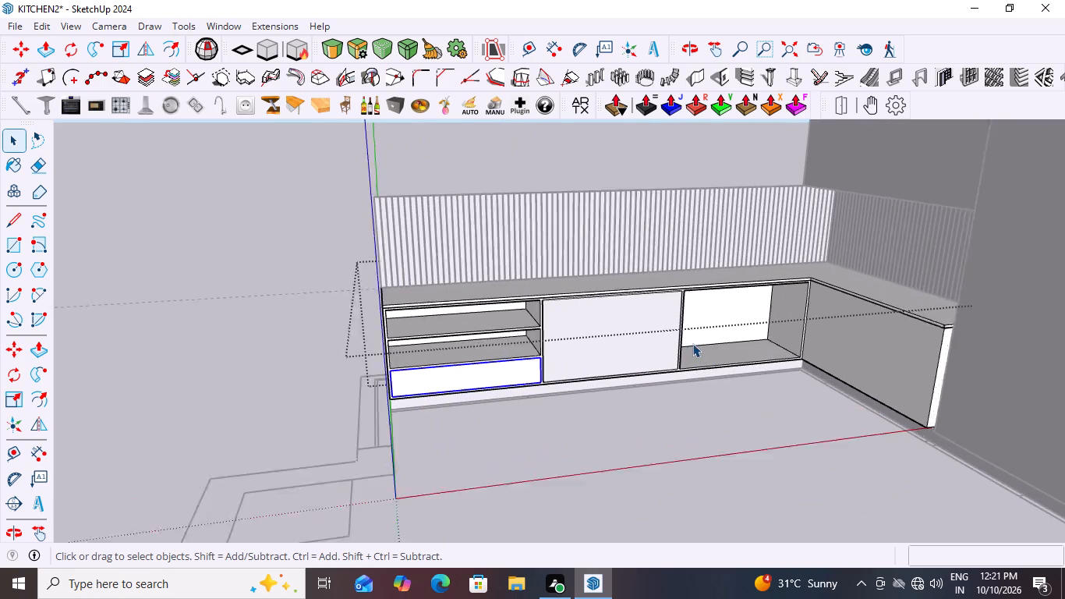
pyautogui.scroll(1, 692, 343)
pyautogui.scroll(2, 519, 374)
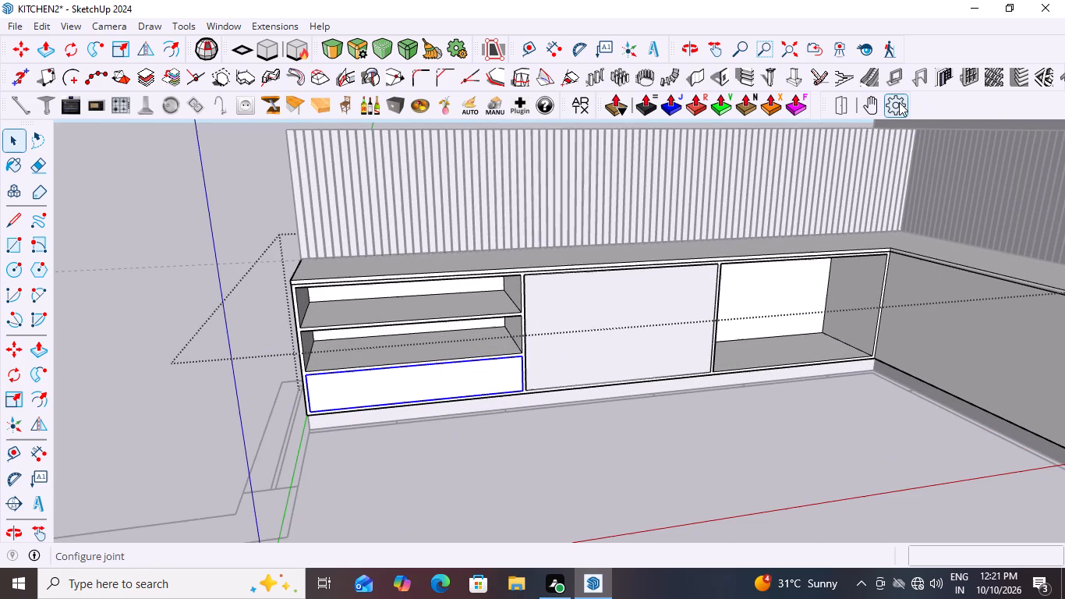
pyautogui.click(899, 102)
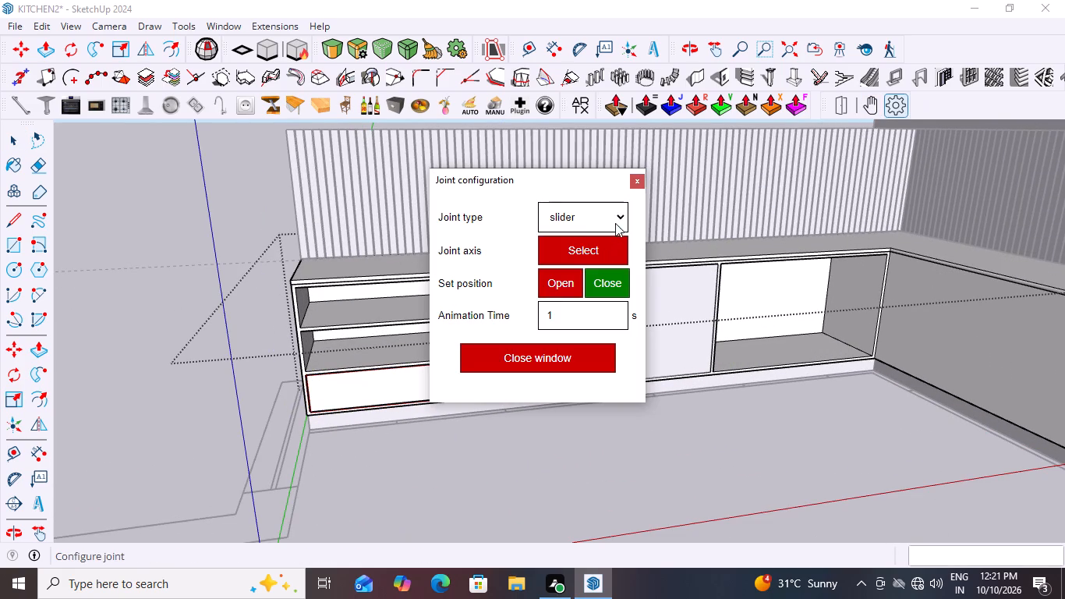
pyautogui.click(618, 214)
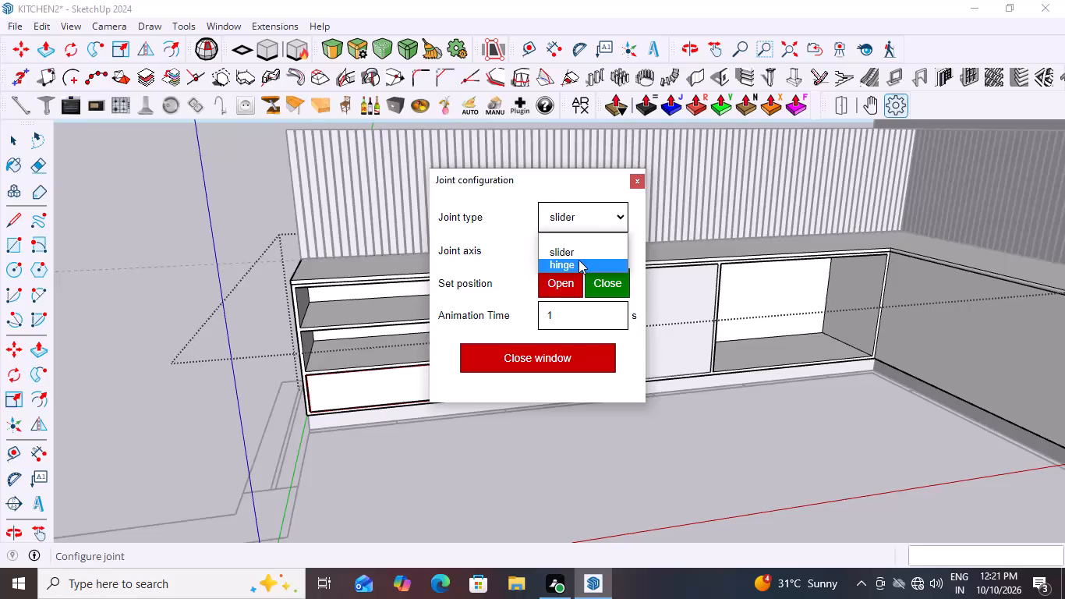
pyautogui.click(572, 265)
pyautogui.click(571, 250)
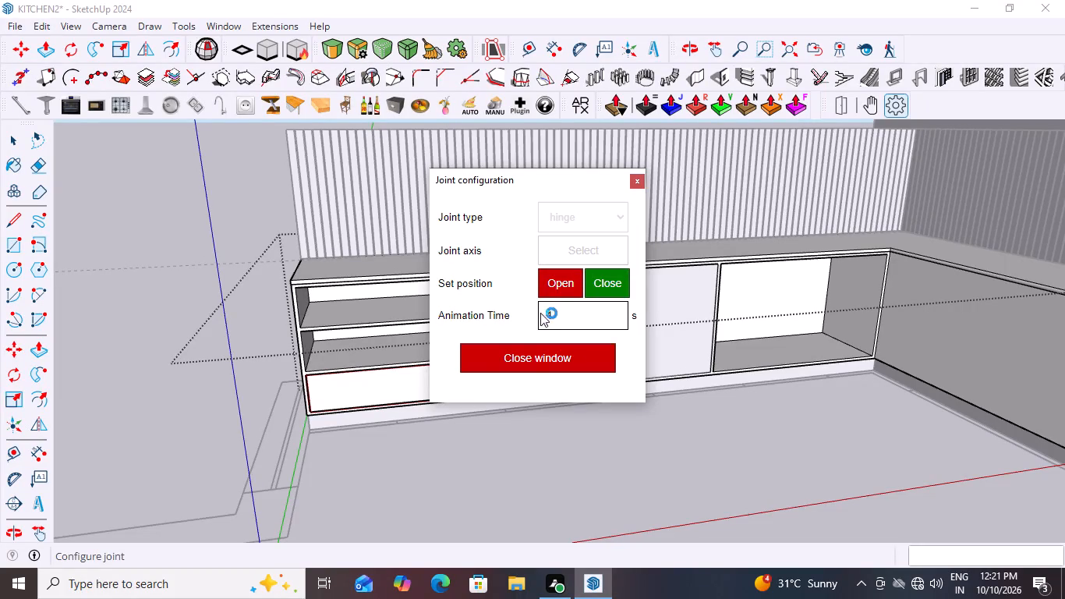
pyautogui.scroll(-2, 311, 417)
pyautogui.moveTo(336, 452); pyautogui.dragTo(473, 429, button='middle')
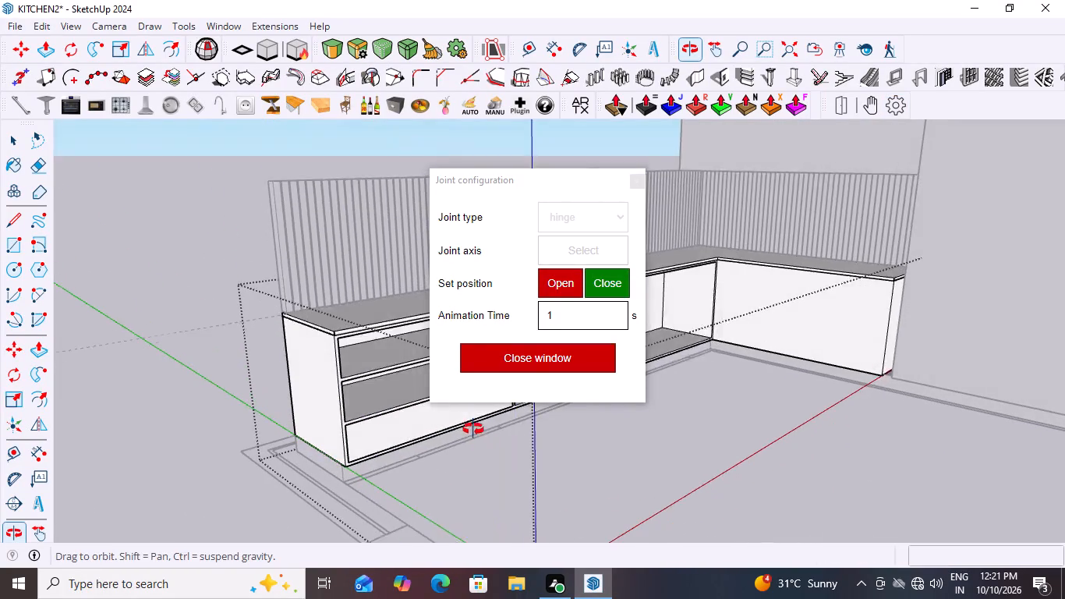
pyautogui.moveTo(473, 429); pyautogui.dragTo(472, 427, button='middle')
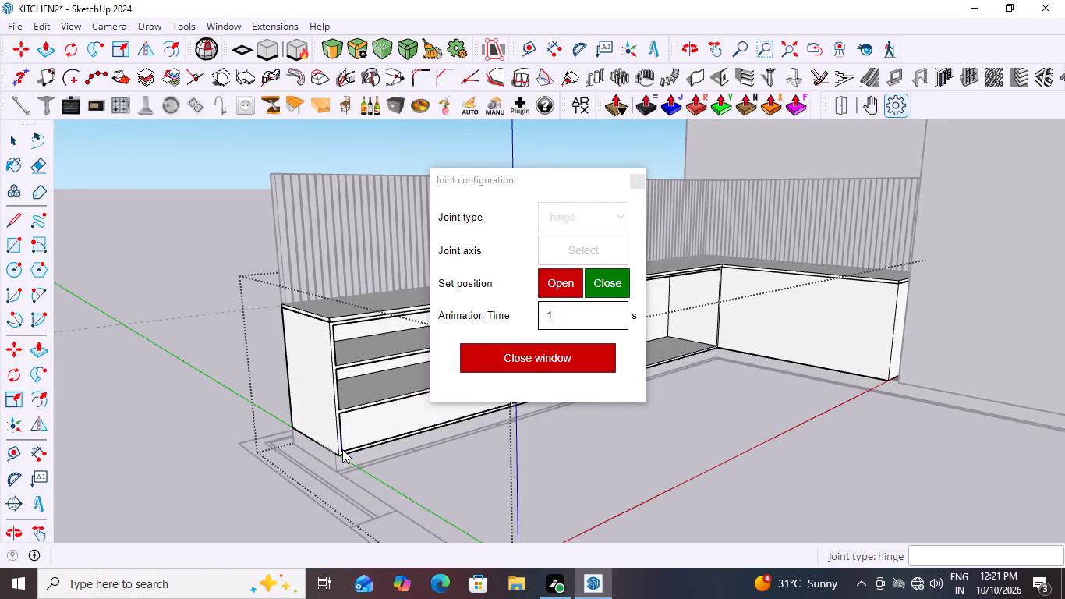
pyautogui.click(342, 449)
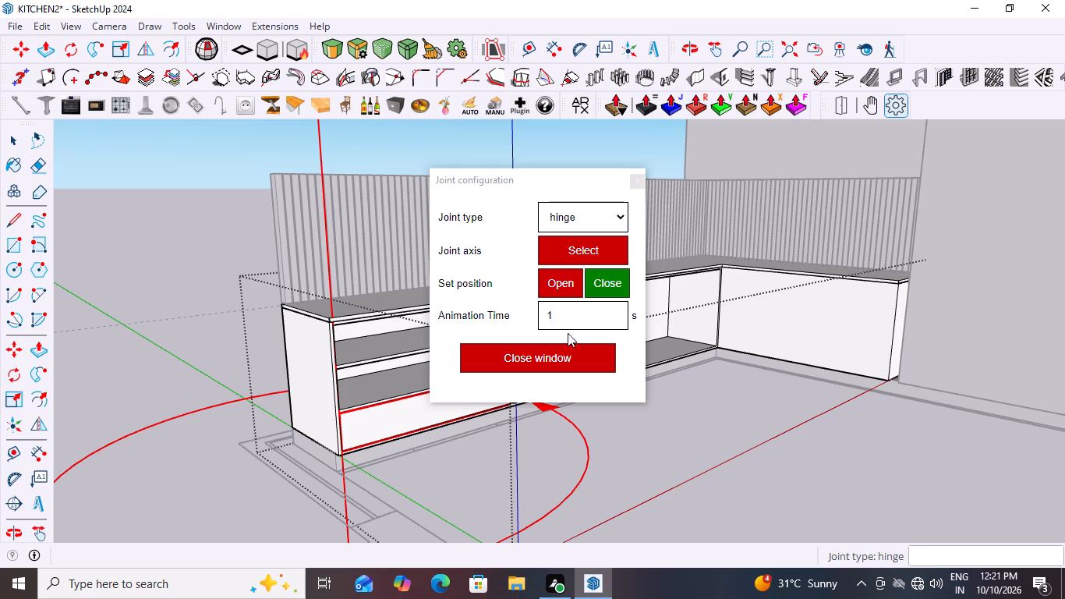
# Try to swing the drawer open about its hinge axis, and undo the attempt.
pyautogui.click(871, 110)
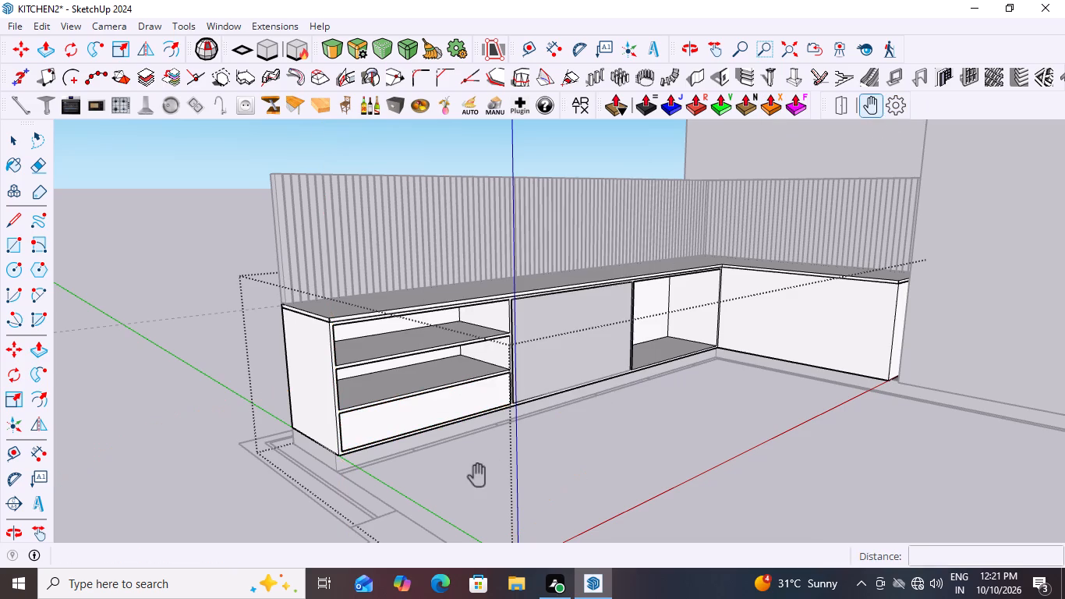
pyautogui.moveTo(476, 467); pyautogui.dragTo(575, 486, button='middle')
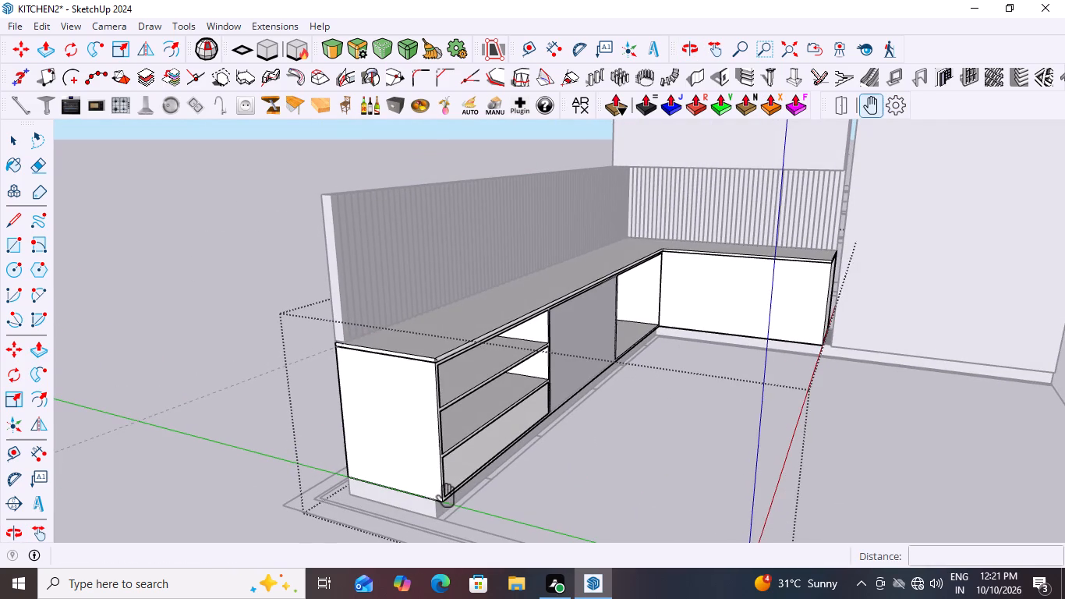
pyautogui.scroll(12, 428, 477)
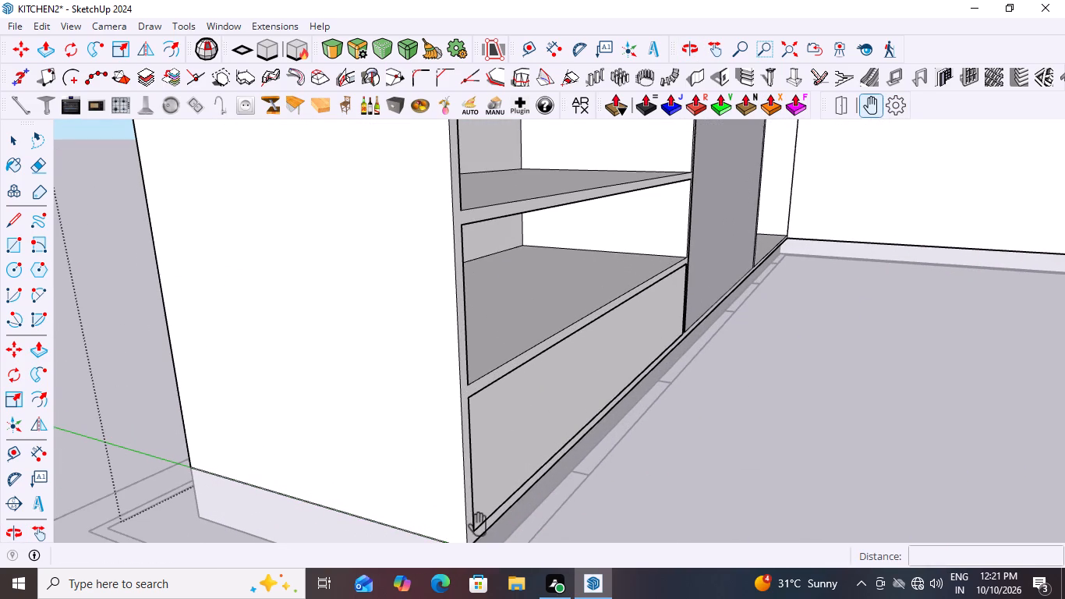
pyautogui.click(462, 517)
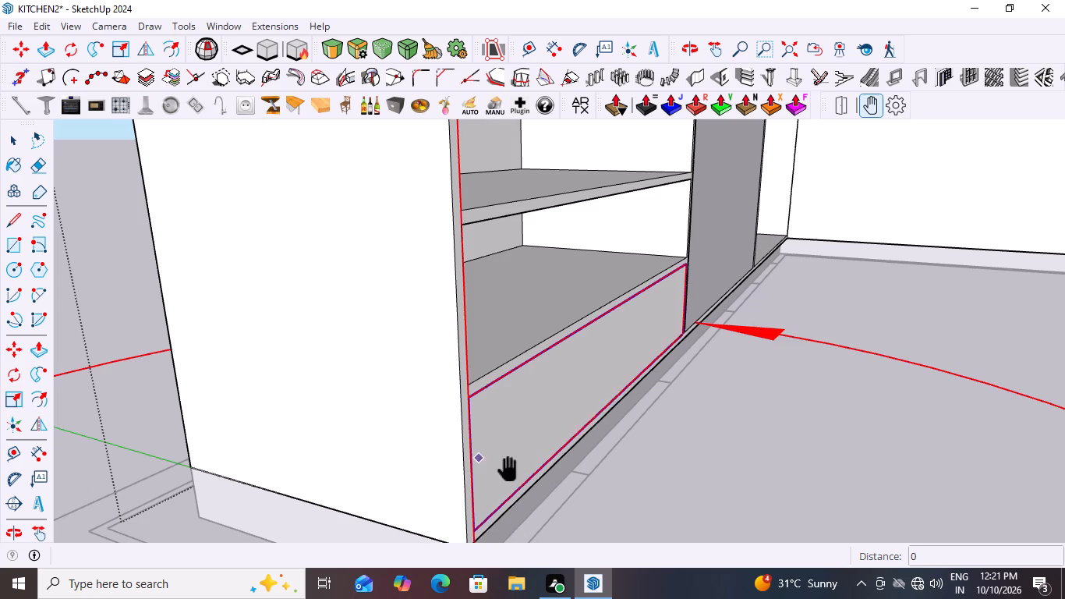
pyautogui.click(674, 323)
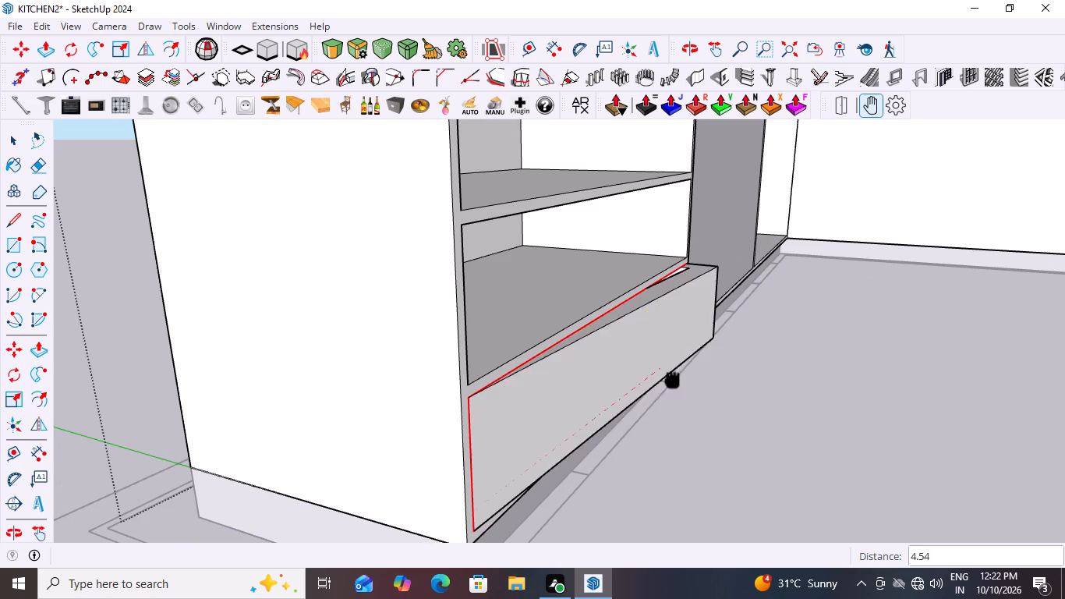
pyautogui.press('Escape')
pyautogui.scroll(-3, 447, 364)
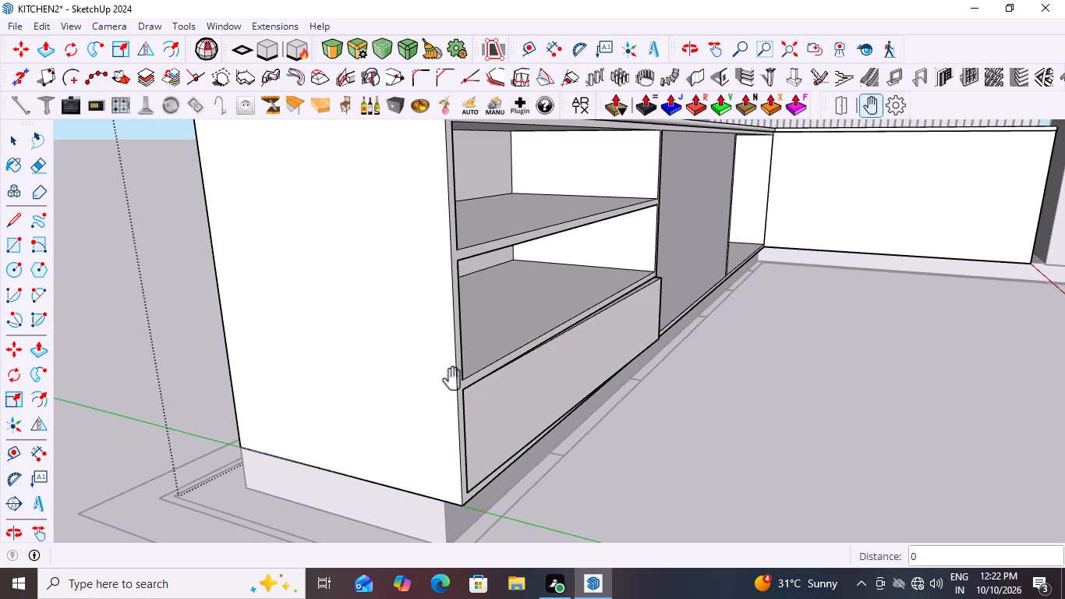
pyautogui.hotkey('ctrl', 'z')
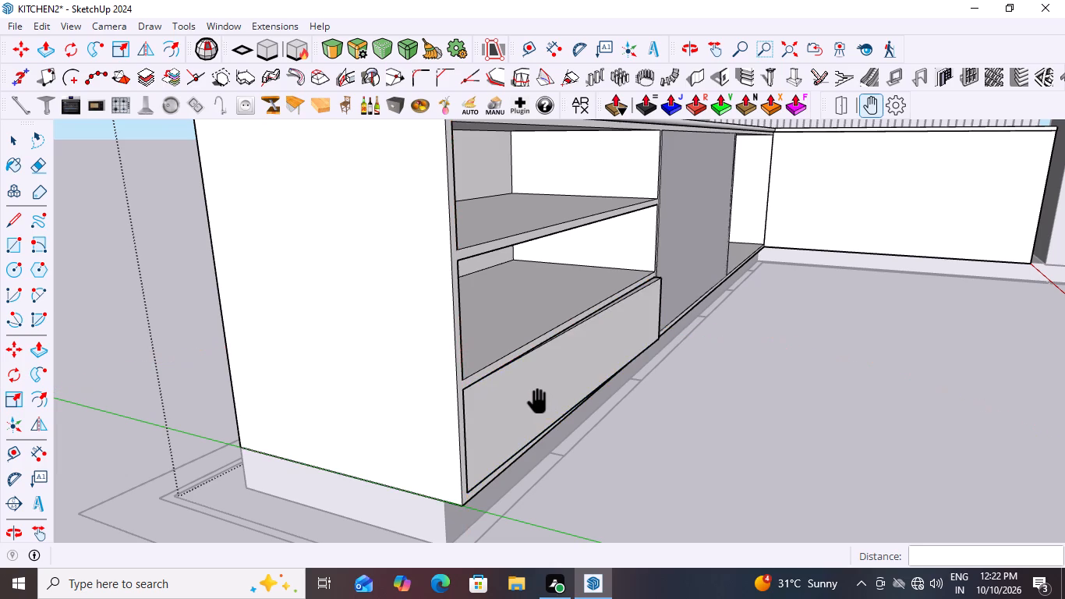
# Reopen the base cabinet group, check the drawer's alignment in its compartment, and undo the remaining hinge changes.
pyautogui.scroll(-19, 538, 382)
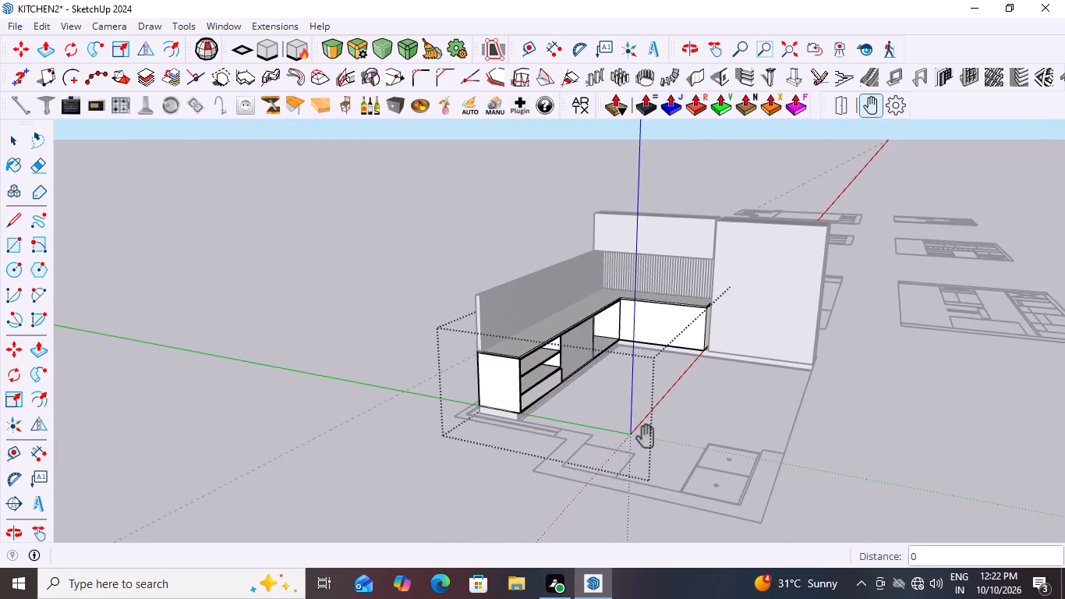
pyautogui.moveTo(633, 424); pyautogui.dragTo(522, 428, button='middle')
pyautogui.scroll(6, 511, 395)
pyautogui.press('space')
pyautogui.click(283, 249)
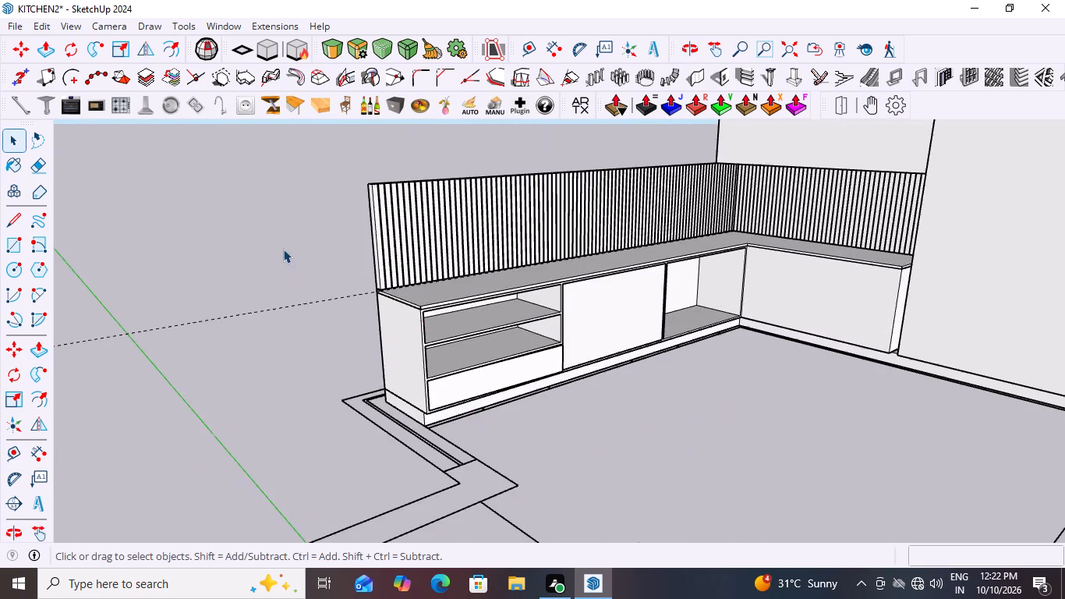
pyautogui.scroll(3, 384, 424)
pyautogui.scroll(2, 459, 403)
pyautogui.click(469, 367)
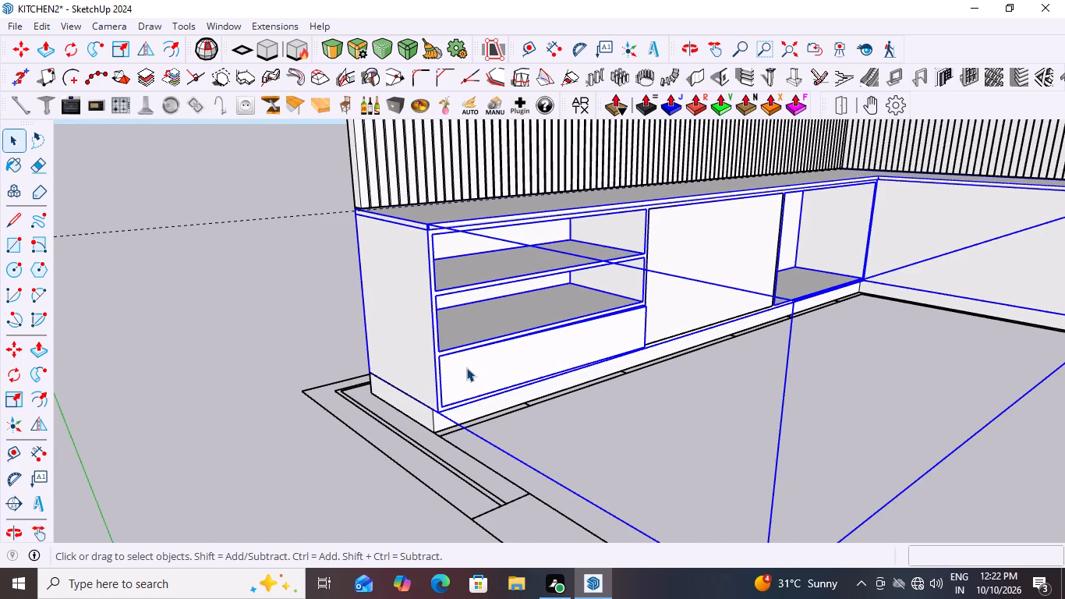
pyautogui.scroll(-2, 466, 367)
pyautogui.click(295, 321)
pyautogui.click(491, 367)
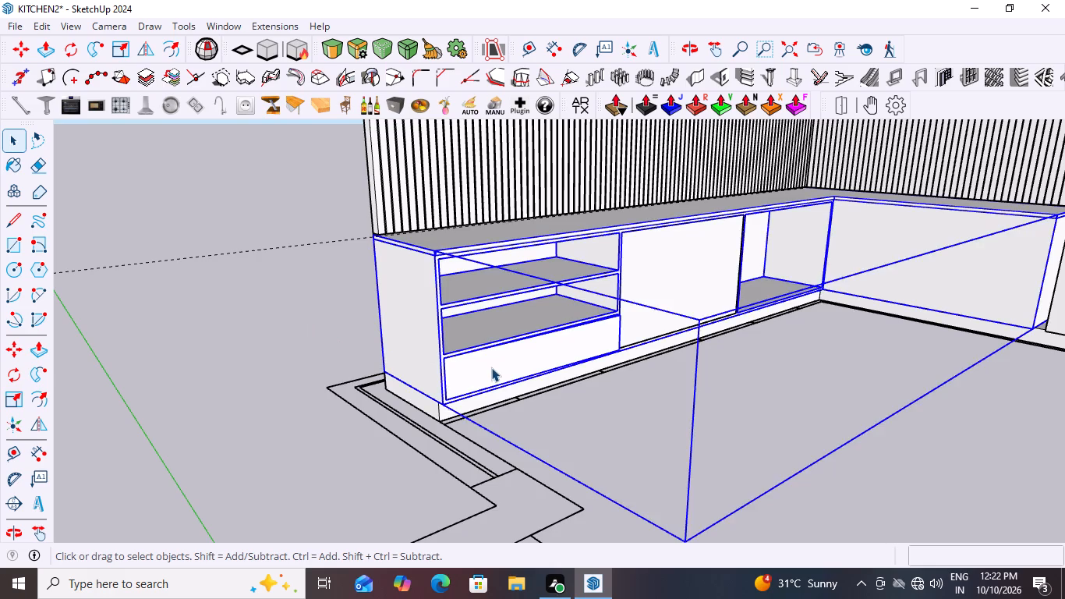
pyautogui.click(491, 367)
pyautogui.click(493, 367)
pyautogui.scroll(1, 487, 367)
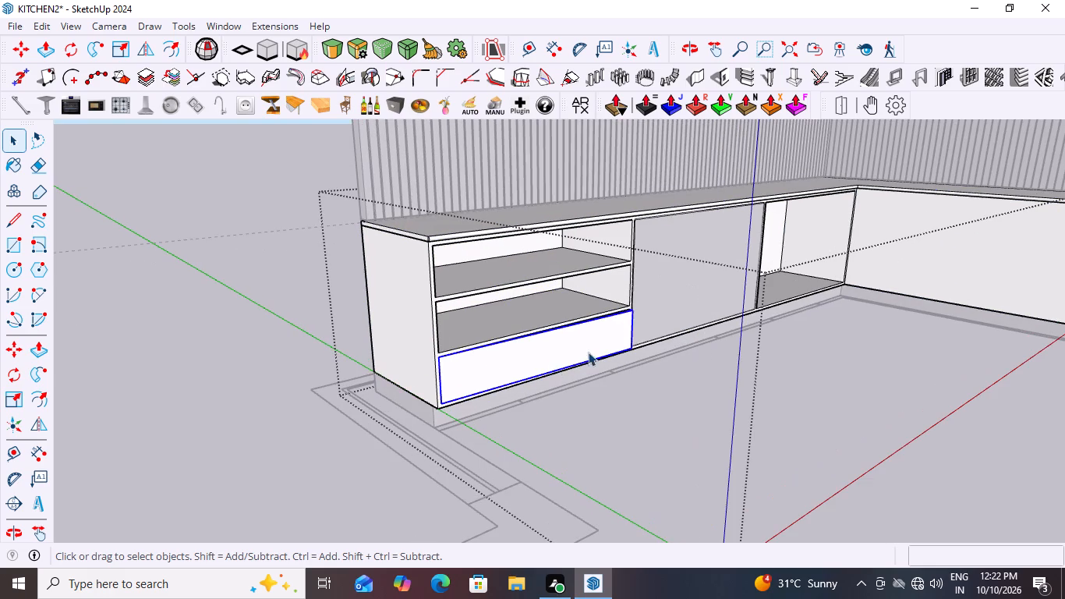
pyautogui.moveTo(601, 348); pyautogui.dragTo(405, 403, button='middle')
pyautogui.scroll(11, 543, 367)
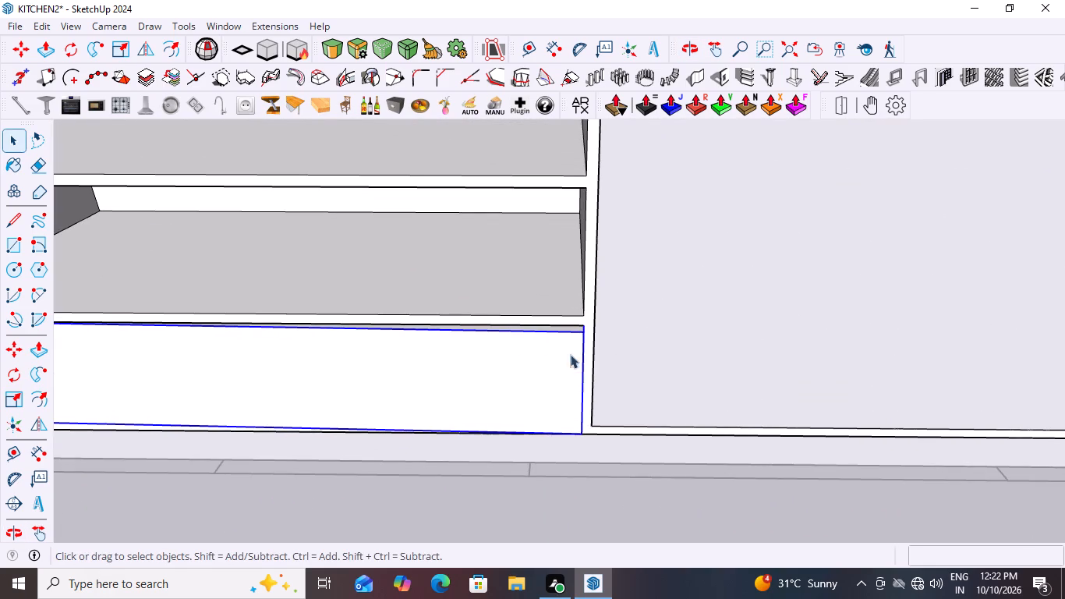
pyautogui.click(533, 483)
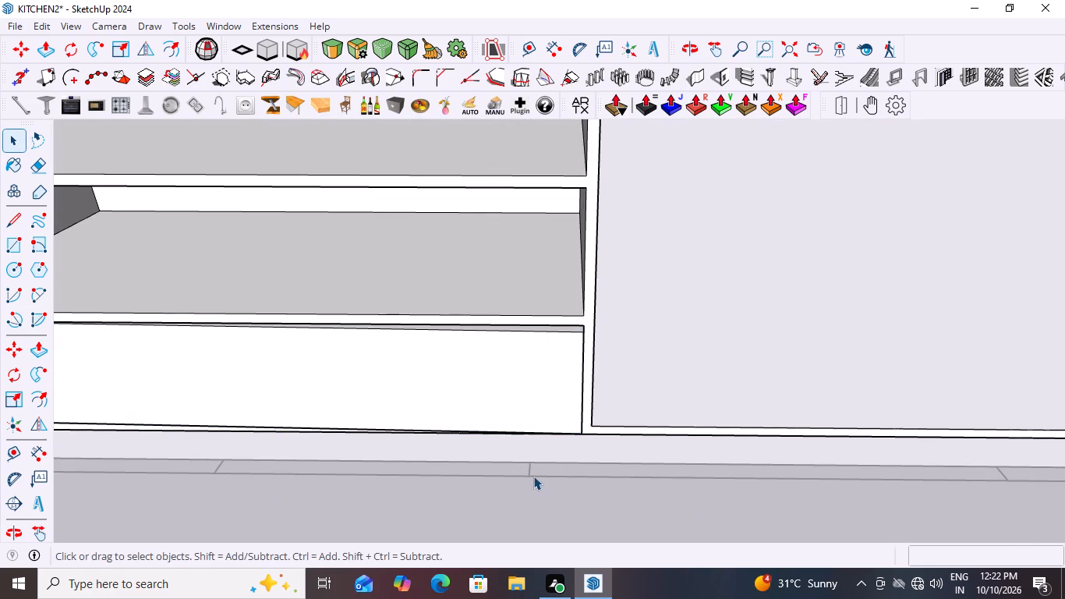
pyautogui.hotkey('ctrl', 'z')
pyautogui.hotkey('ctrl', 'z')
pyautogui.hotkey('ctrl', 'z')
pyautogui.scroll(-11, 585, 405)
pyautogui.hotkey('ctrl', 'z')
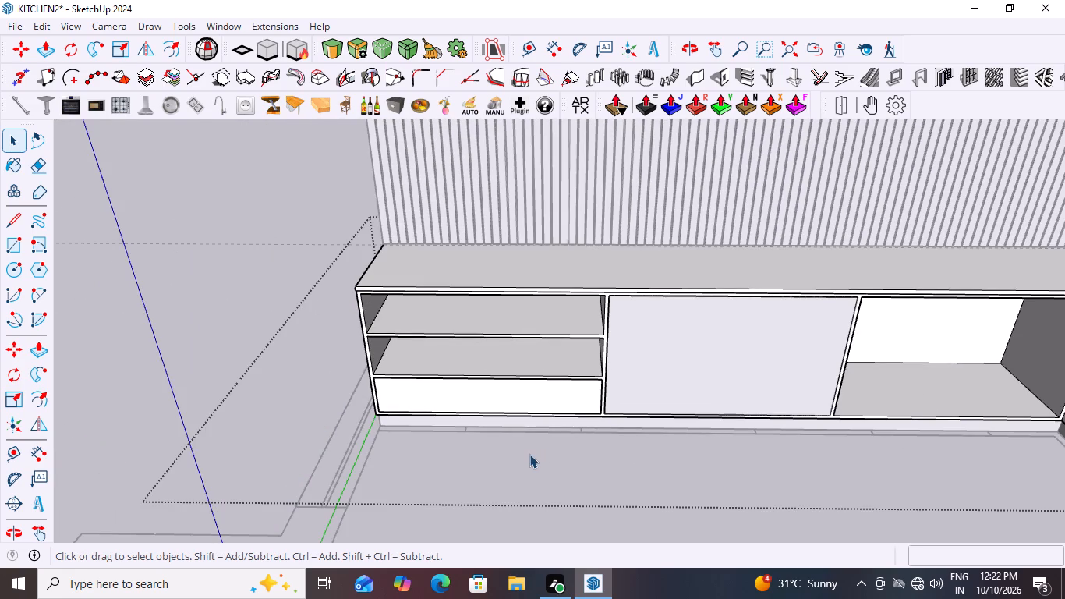
# Leave the cabinet group and examine the drawer front and the adjacent middle panel from several angles.
pyautogui.scroll(2, 649, 406)
pyautogui.click(668, 381)
pyautogui.scroll(2, 646, 393)
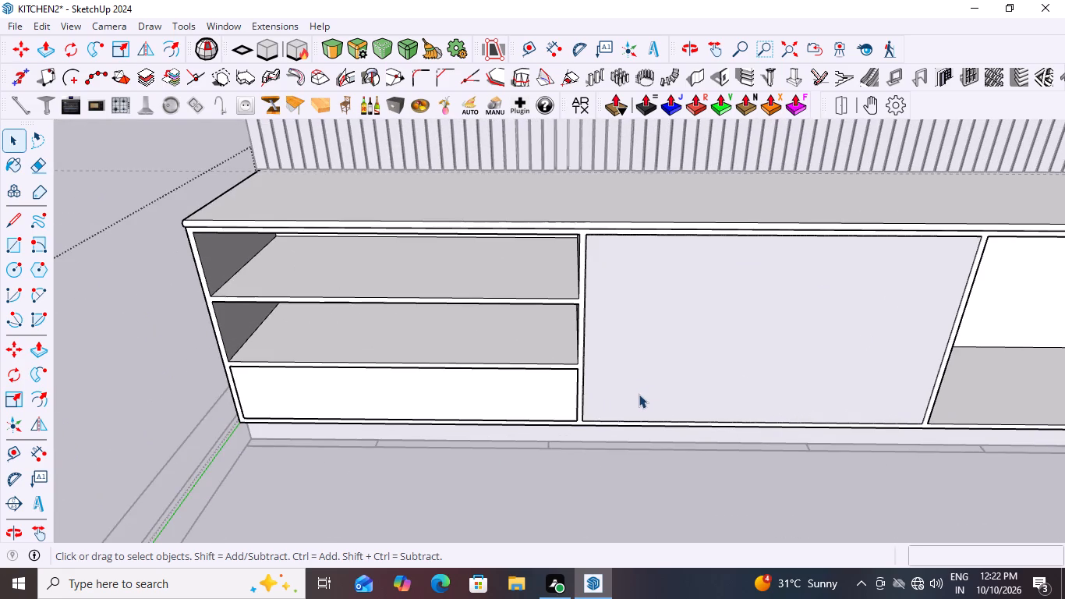
pyautogui.scroll(-1, 563, 406)
pyautogui.click(488, 409)
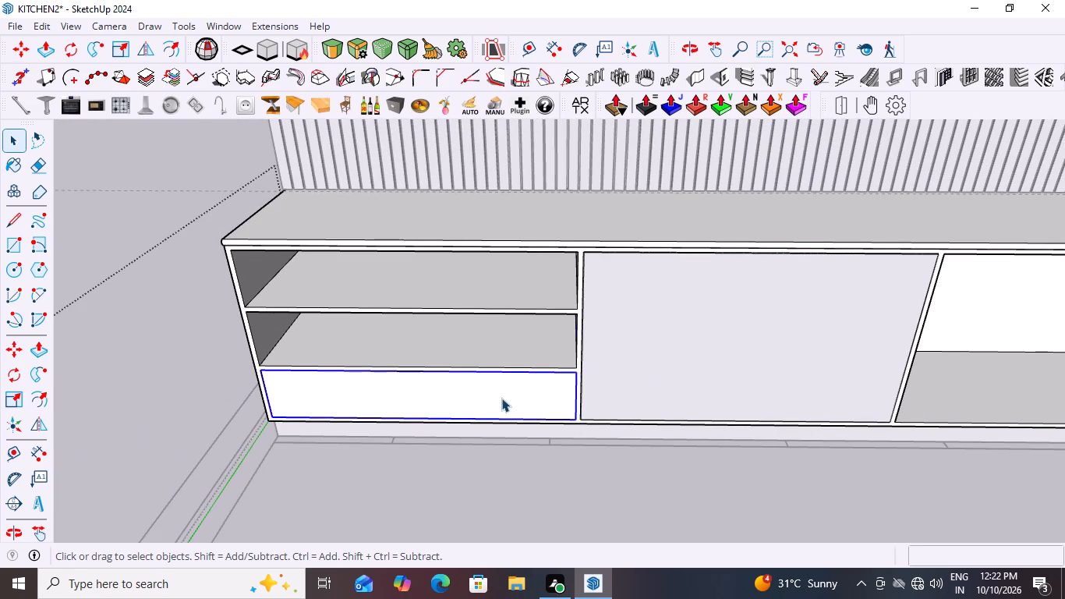
pyautogui.scroll(7, 634, 400)
pyautogui.scroll(-12, 566, 359)
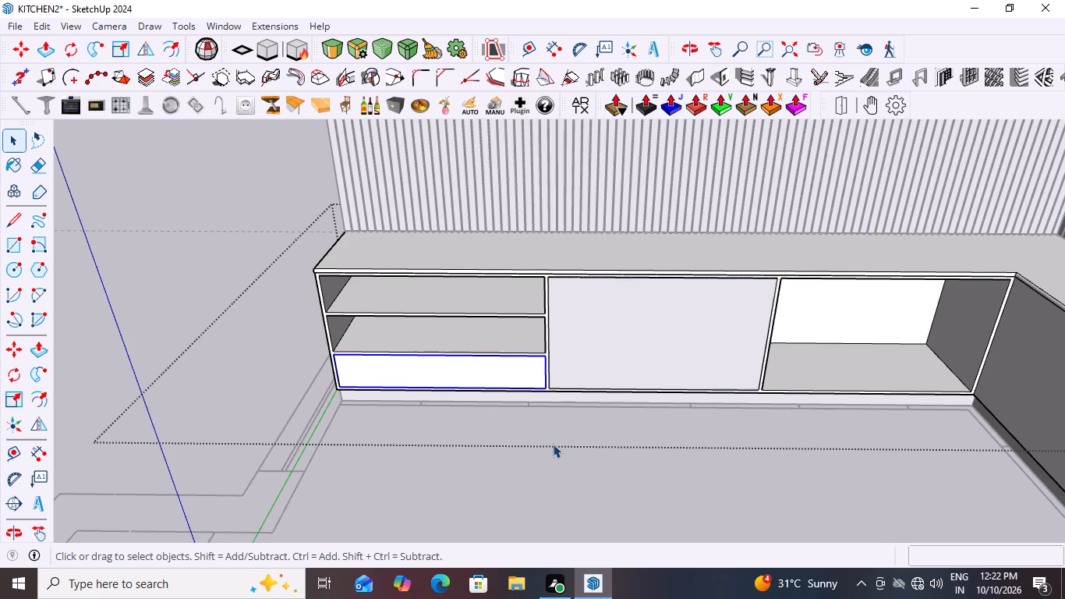
pyautogui.click(201, 185)
pyautogui.click(633, 328)
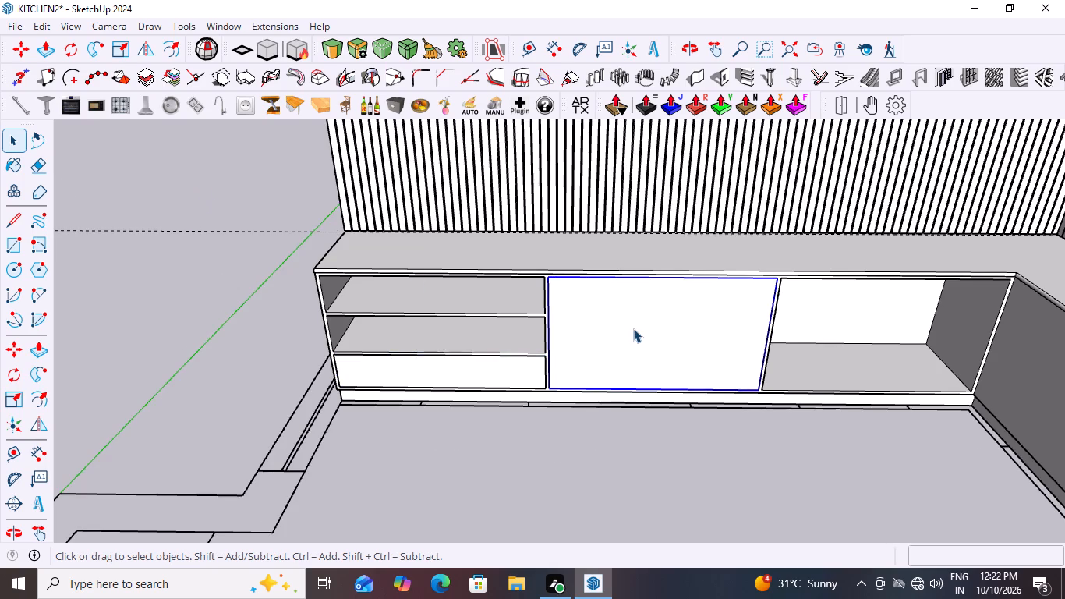
pyautogui.scroll(1, 648, 345)
pyautogui.moveTo(706, 346); pyautogui.dragTo(509, 296, button='middle')
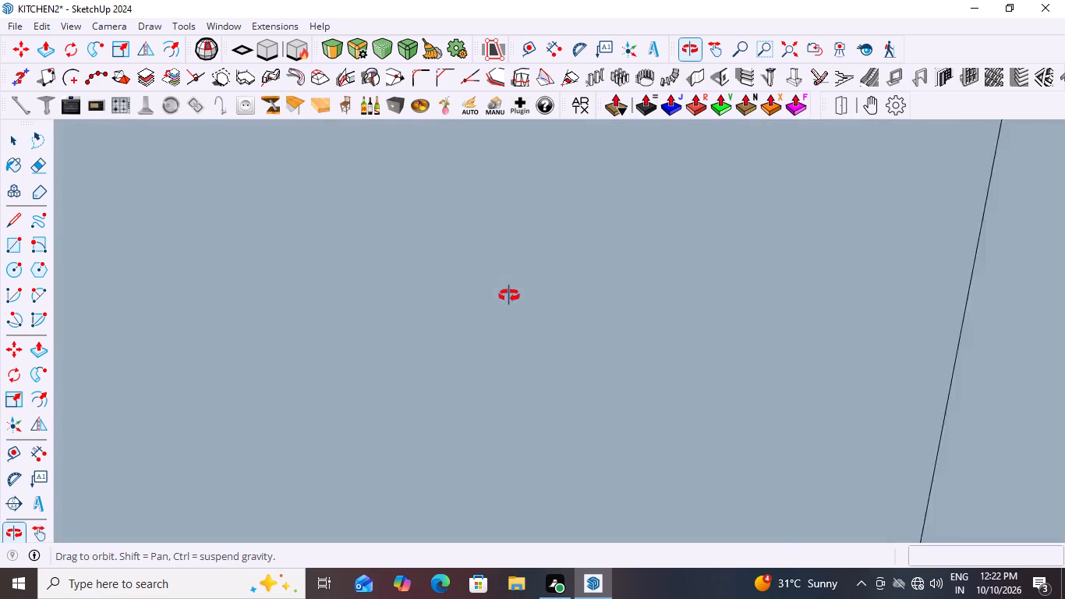
pyautogui.moveTo(509, 296); pyautogui.dragTo(555, 300, button='middle')
pyautogui.scroll(-9, 564, 301)
pyautogui.moveTo(450, 350); pyautogui.dragTo(633, 356, button='middle')
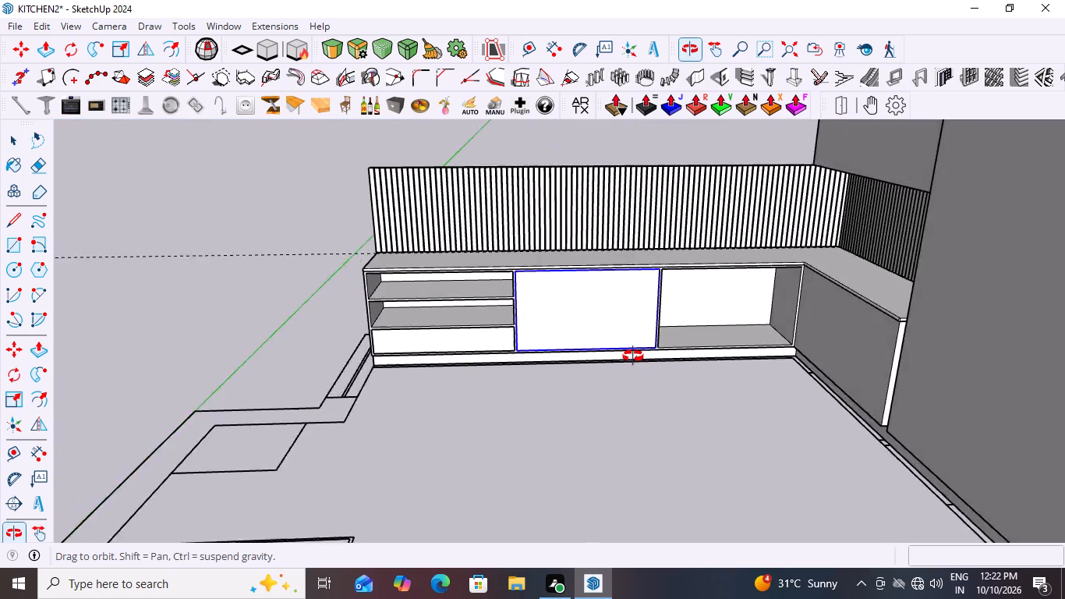
pyautogui.moveTo(633, 356); pyautogui.dragTo(681, 349, button='middle')
pyautogui.scroll(9, 367, 374)
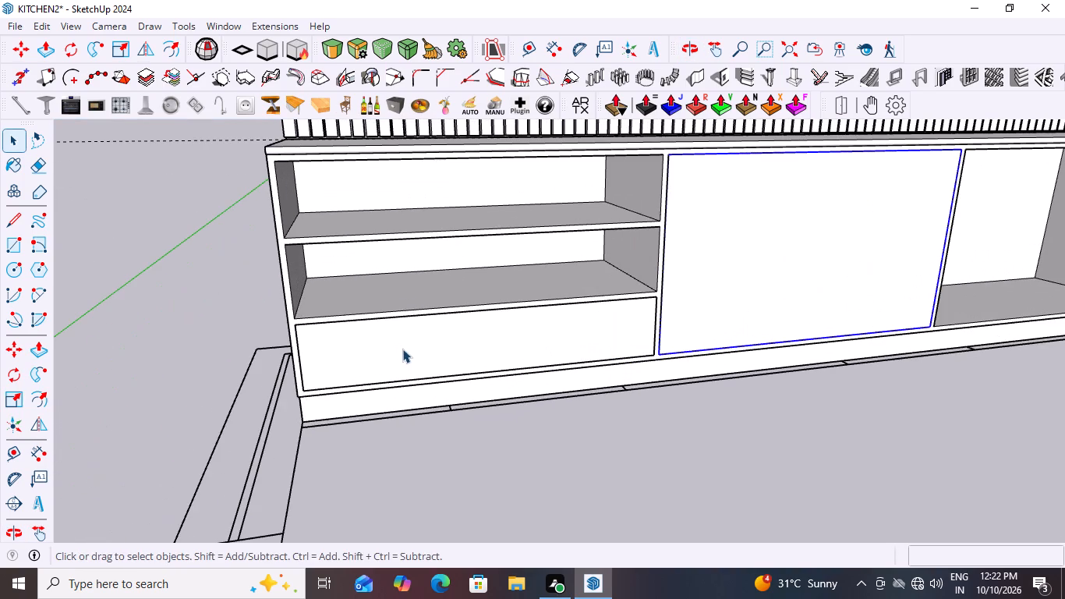
pyautogui.scroll(2, 384, 357)
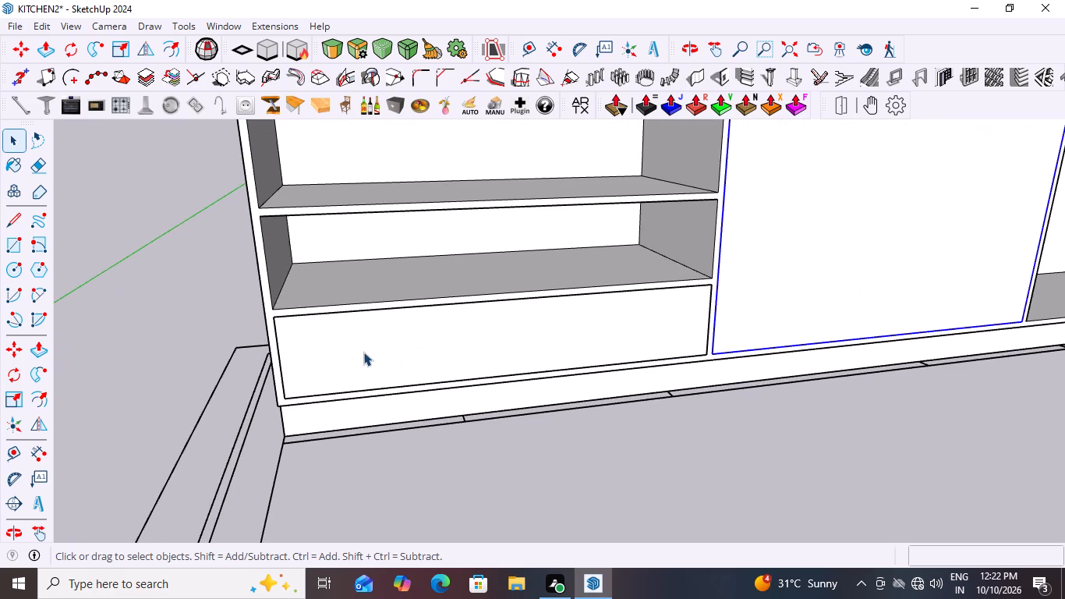
pyautogui.moveTo(365, 343); pyautogui.dragTo(460, 388, button='middle')
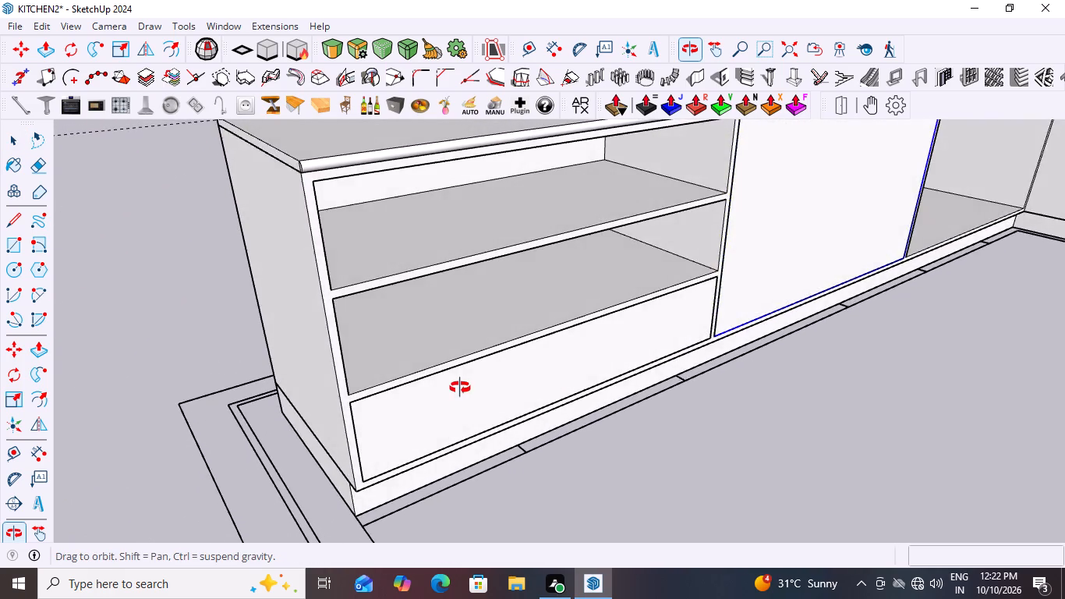
# Open the base cabinet group and set the lowest drawer's joint type to slider.
pyautogui.moveTo(460, 388); pyautogui.dragTo(310, 442, button='middle')
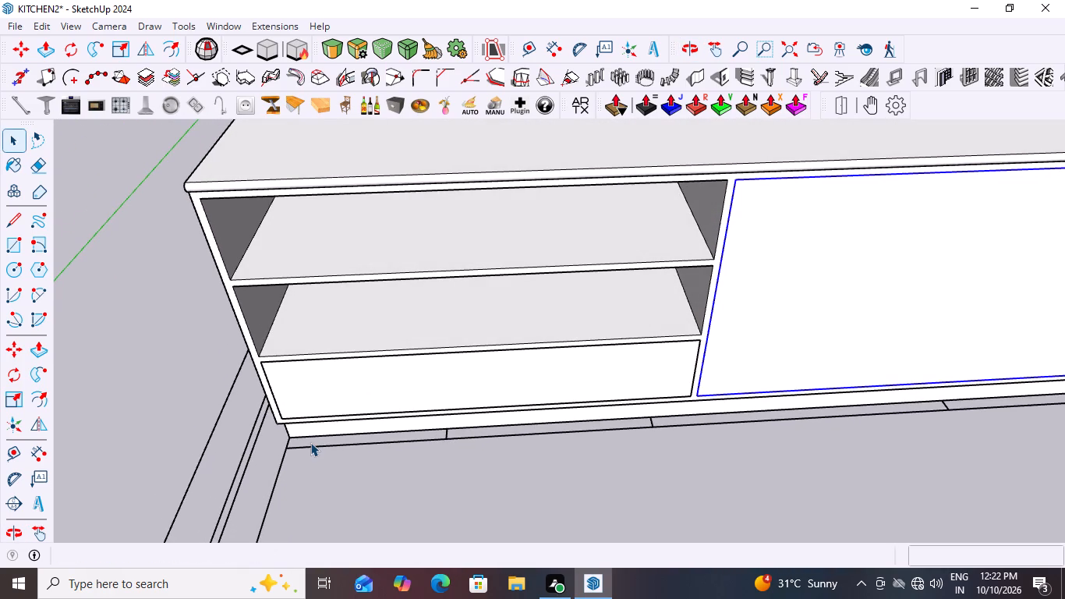
pyautogui.scroll(-3, 374, 429)
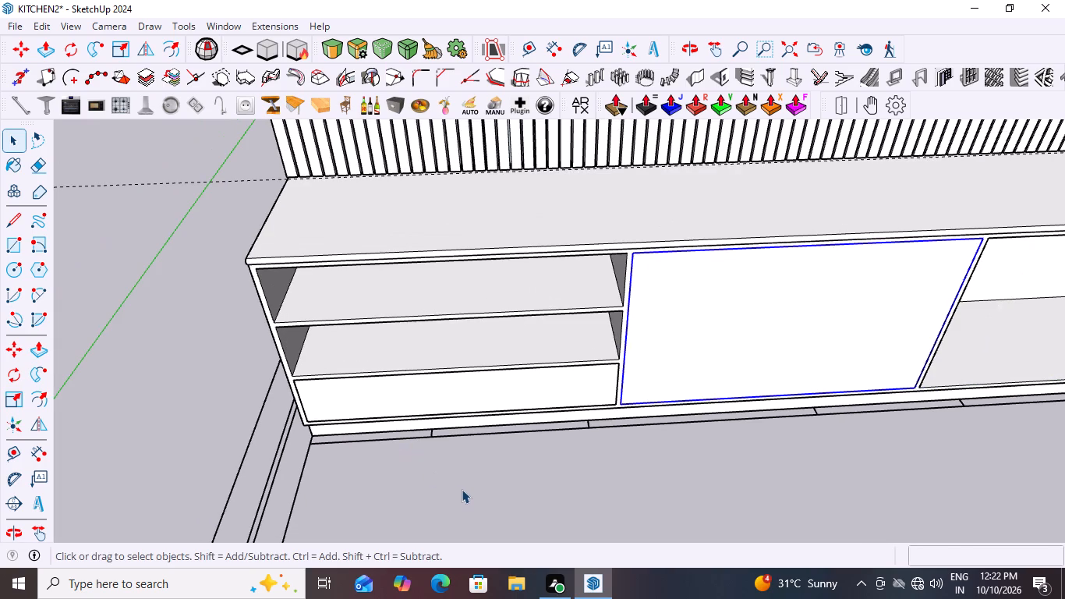
pyautogui.click(462, 489)
pyautogui.moveTo(504, 434); pyautogui.dragTo(511, 362, button='middle')
pyautogui.scroll(1, 511, 362)
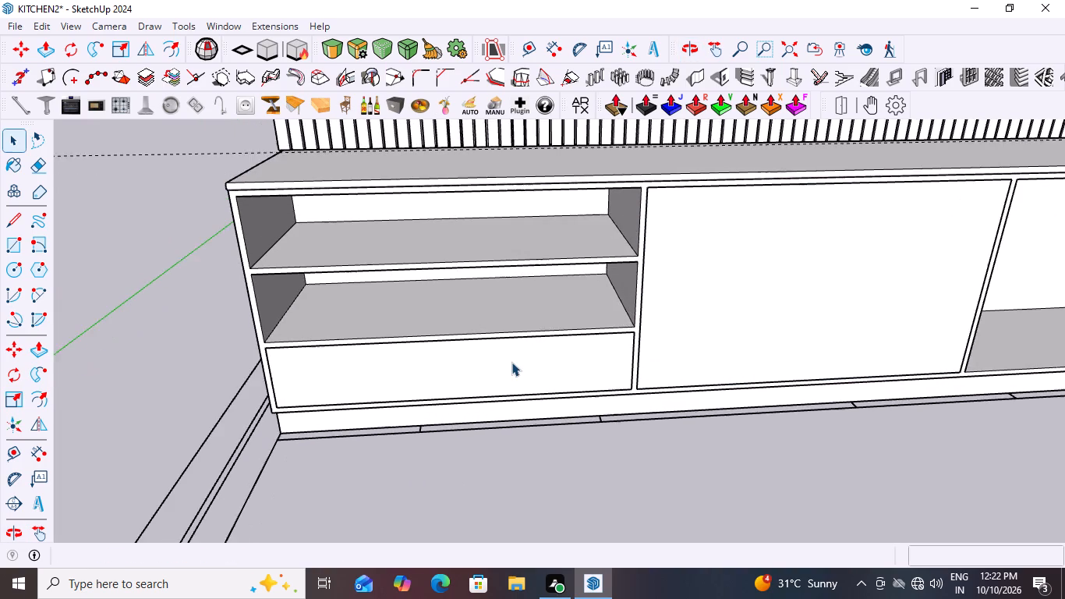
pyautogui.scroll(1, 511, 362)
pyautogui.click(451, 367)
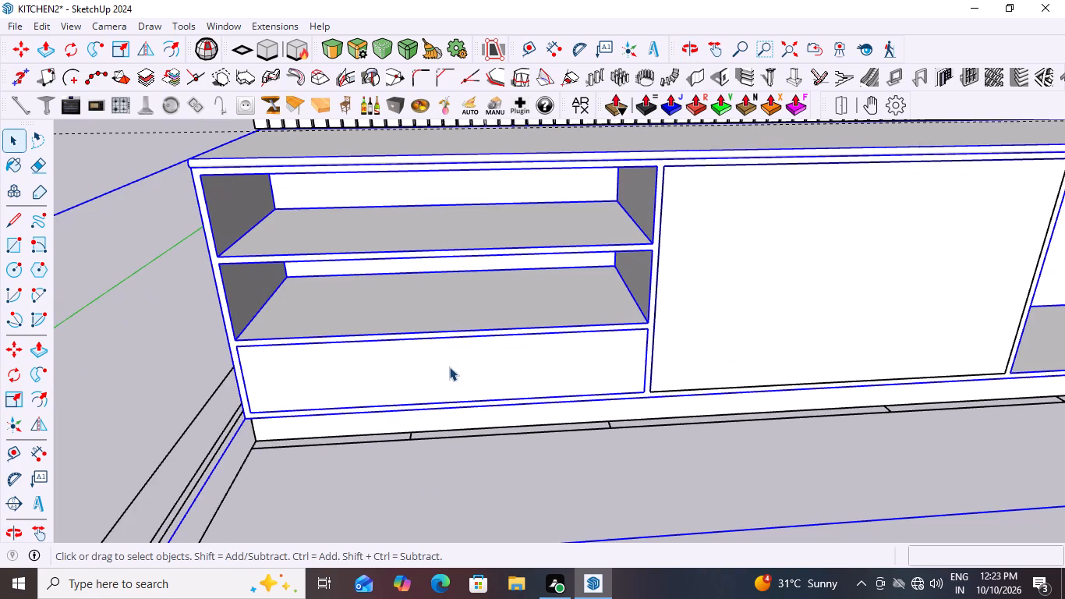
pyautogui.click(449, 367)
pyautogui.click(455, 364)
pyautogui.doubleClick(455, 364)
pyautogui.click(449, 363)
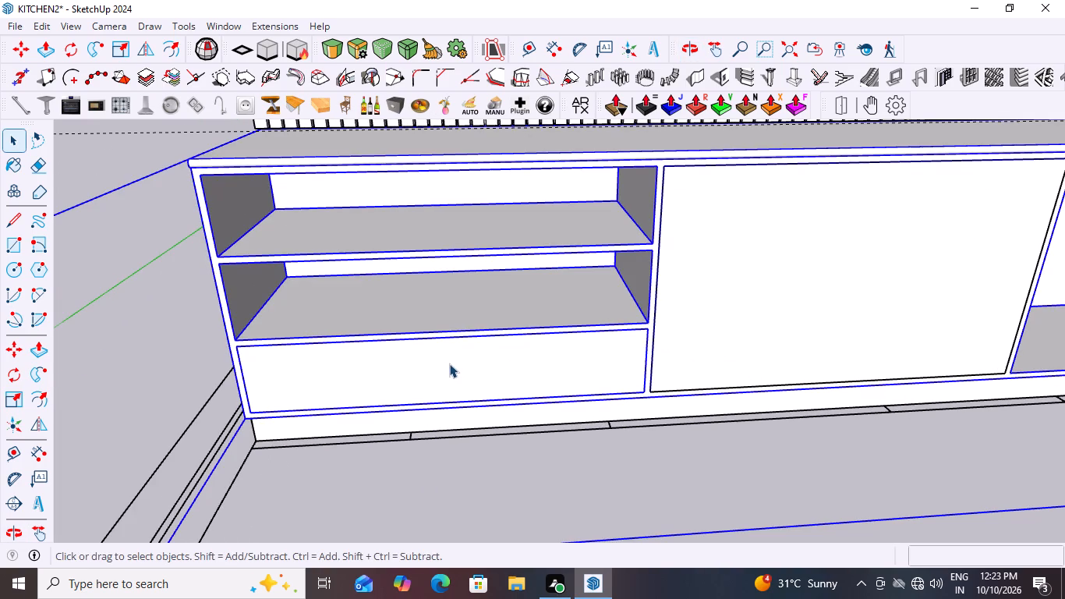
pyautogui.click(449, 363)
pyautogui.click(449, 363)
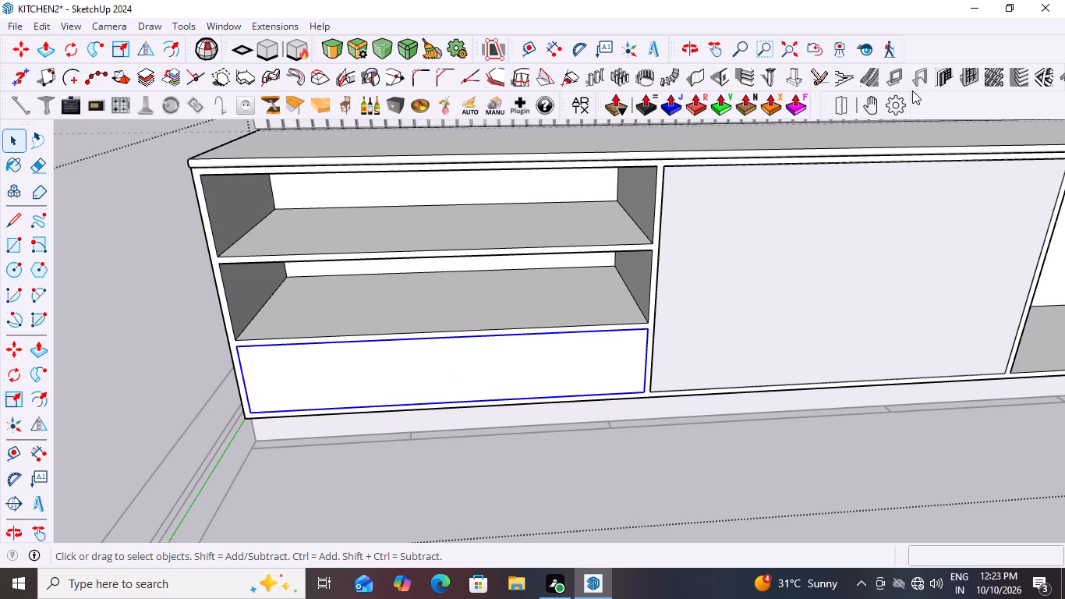
pyautogui.click(891, 105)
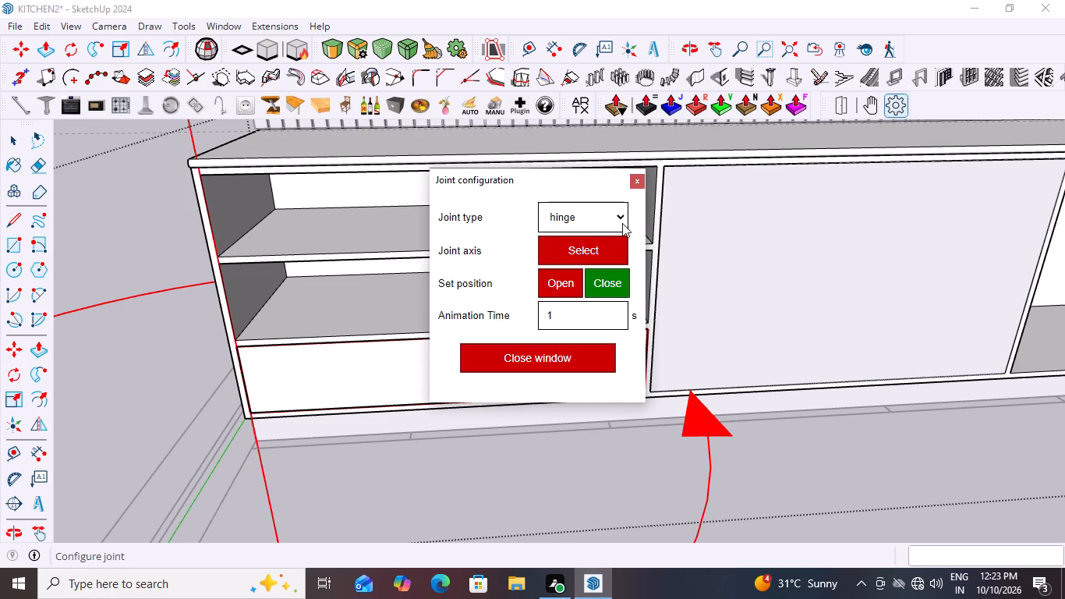
pyautogui.click(619, 213)
pyautogui.click(575, 253)
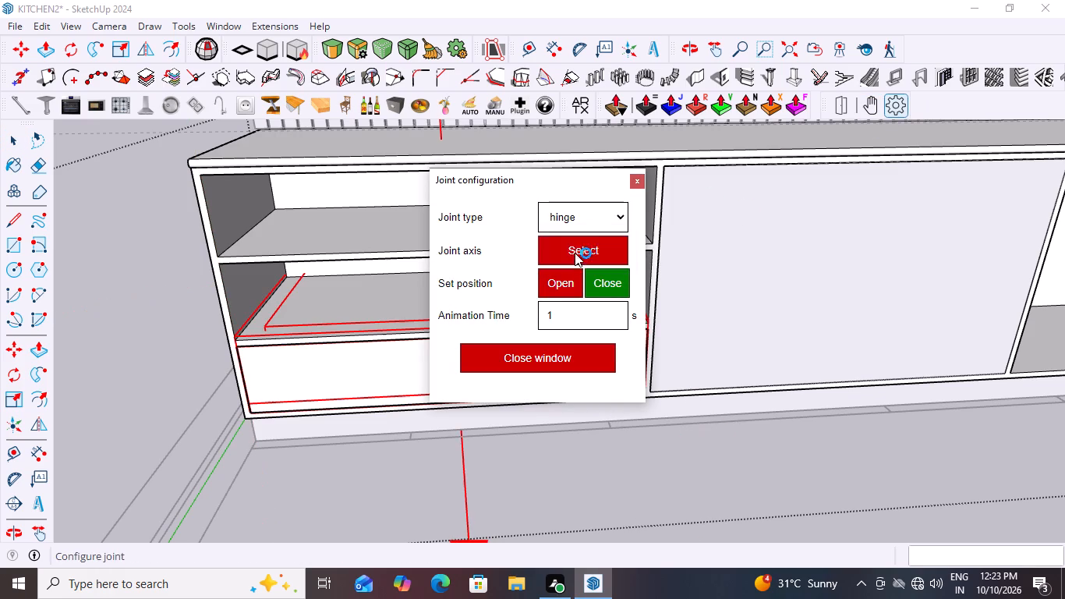
pyautogui.scroll(-6, 600, 229)
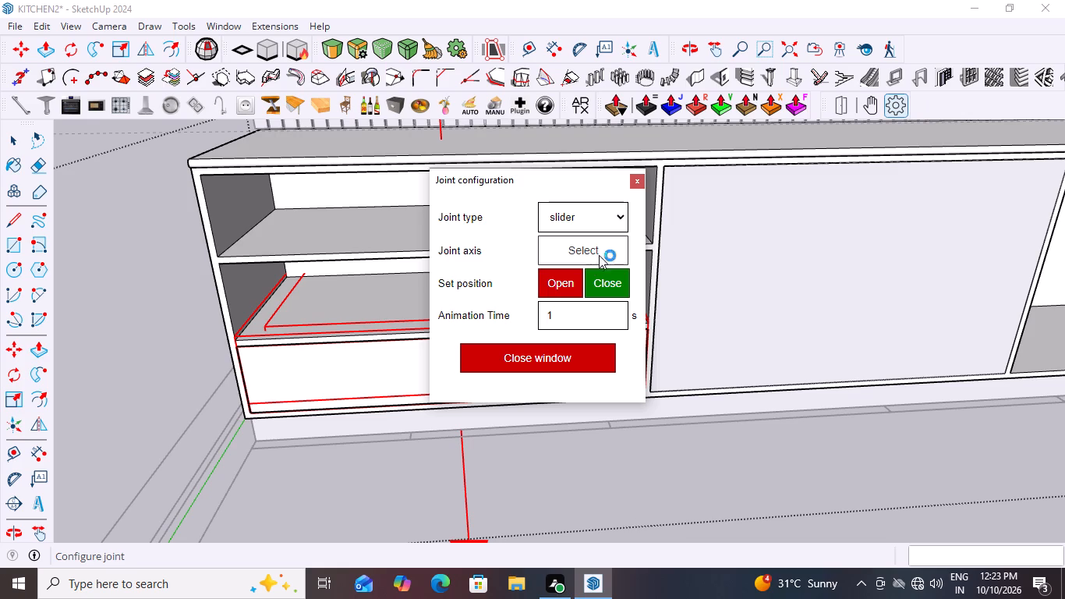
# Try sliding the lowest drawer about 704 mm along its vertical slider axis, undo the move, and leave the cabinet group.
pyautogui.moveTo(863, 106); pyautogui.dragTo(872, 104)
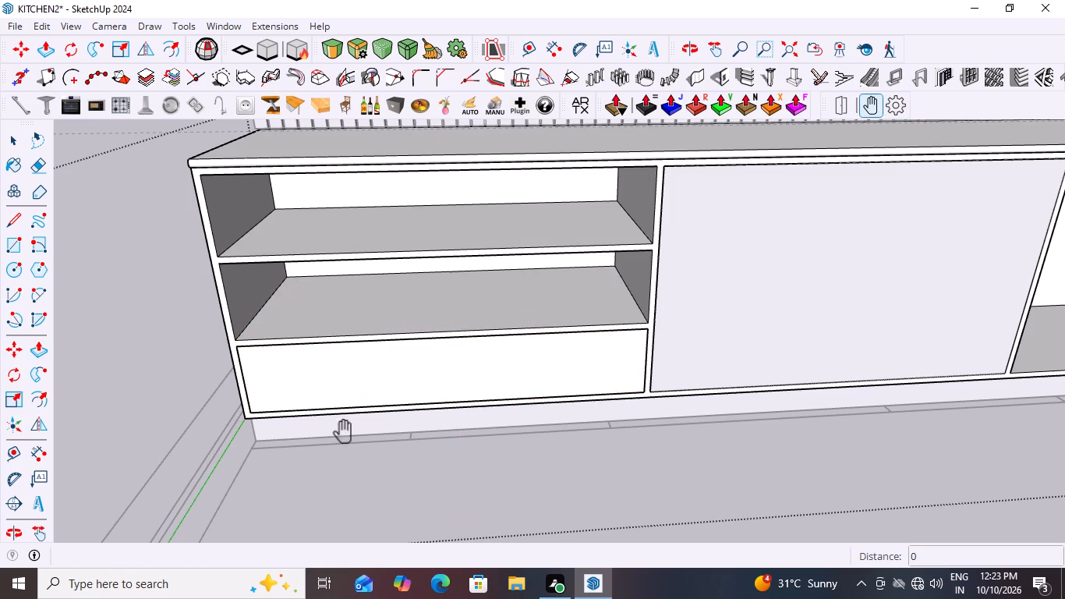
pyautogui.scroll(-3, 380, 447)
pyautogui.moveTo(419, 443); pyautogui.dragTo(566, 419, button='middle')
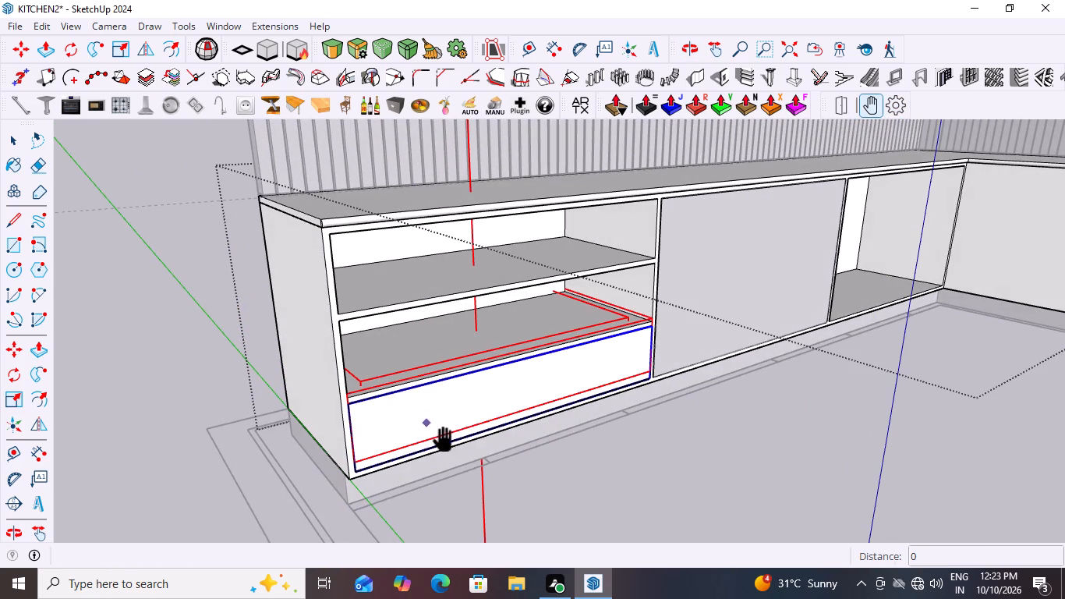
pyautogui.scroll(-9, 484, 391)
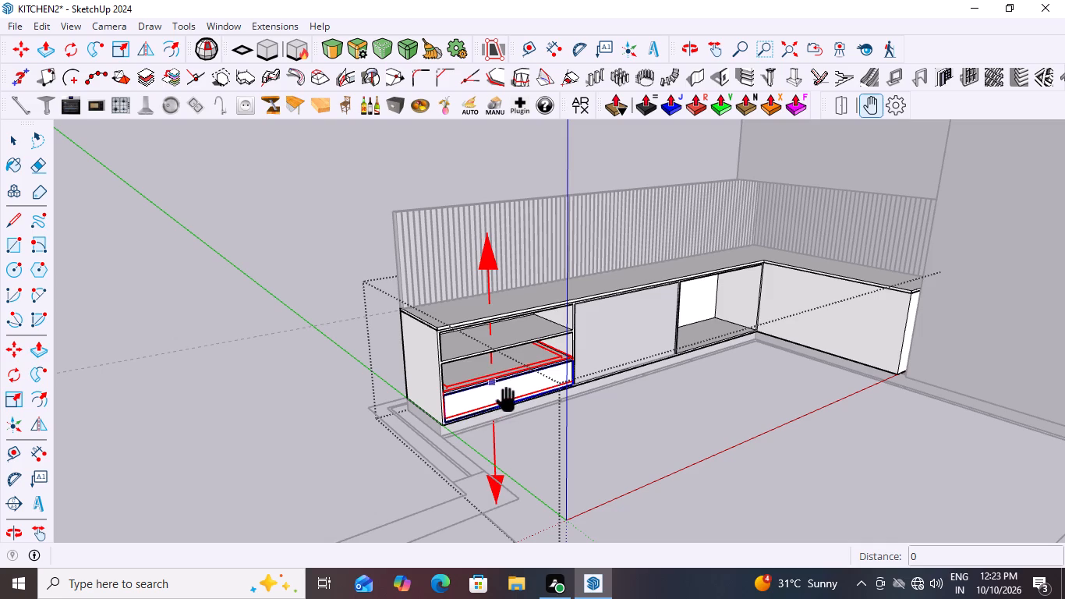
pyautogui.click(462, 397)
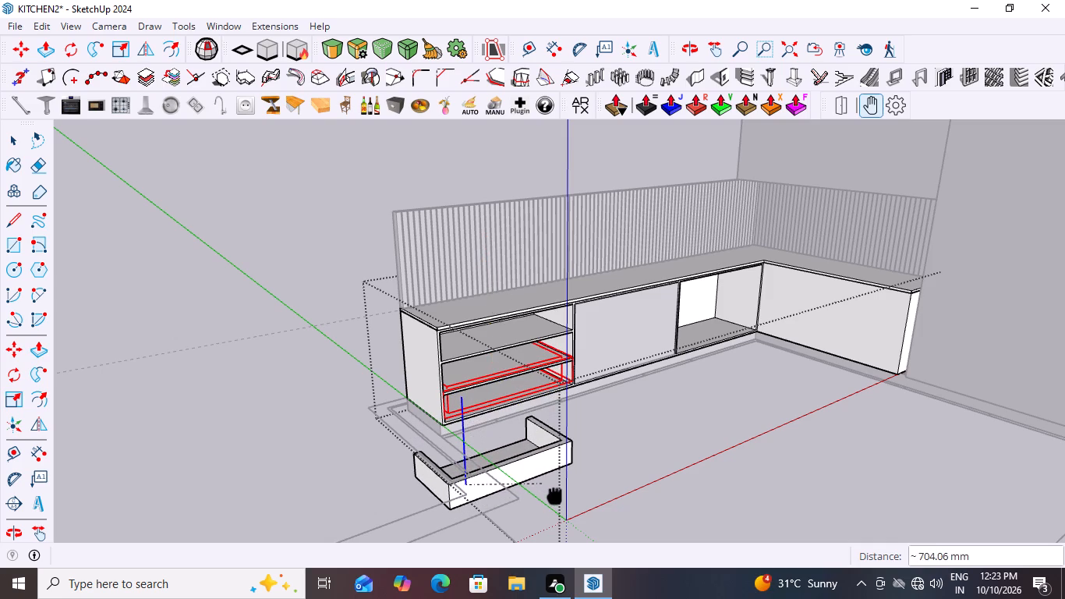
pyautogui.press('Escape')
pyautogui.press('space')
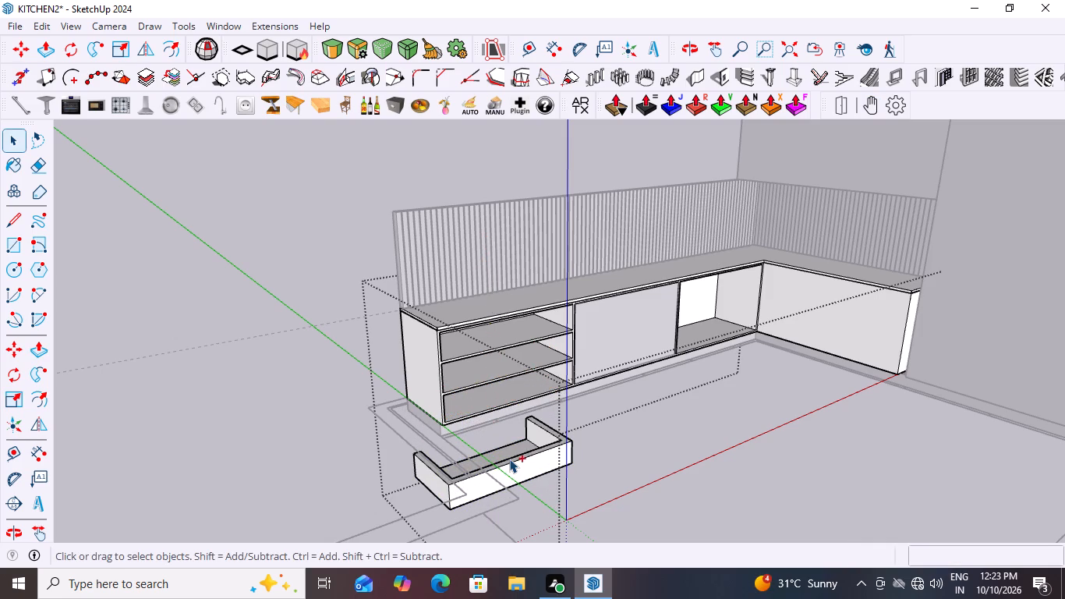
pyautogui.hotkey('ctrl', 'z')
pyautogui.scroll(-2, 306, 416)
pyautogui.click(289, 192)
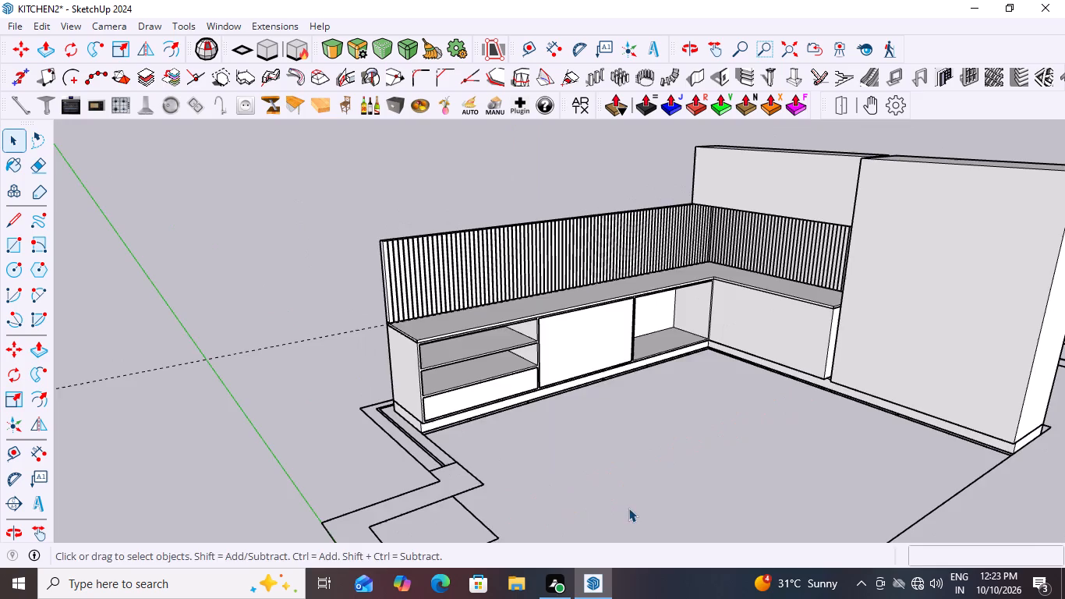
# Reopen the base cabinet group and start an axis selection for the lowest drawer's slider joint, closing the configuration without picking an axis.
pyautogui.moveTo(625, 508); pyautogui.dragTo(525, 494, button='middle')
pyautogui.scroll(7, 465, 420)
pyautogui.click(492, 346)
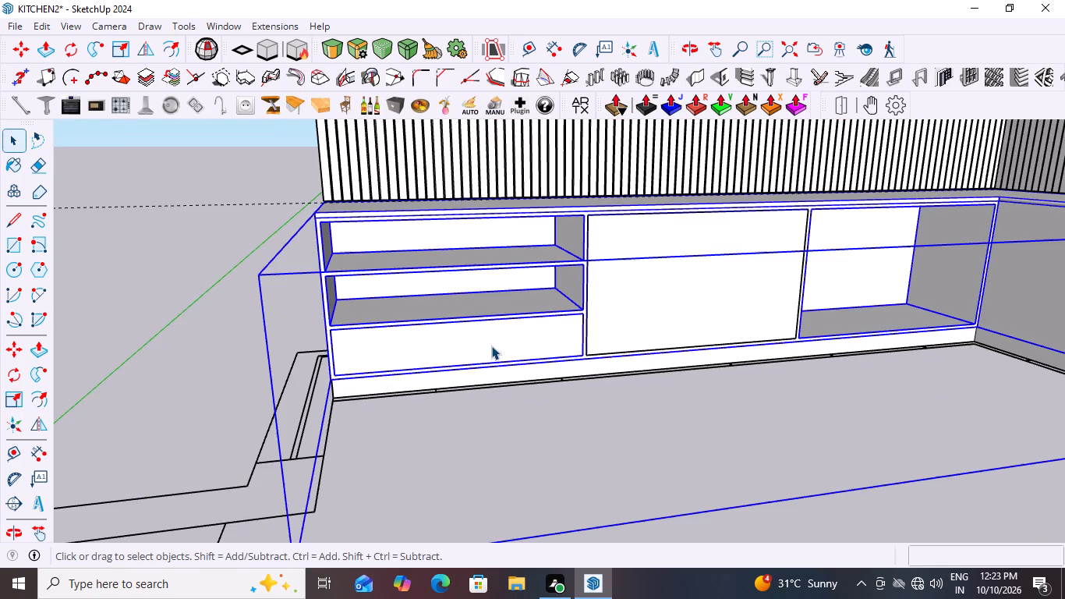
pyautogui.doubleClick(490, 346)
pyautogui.click(490, 346)
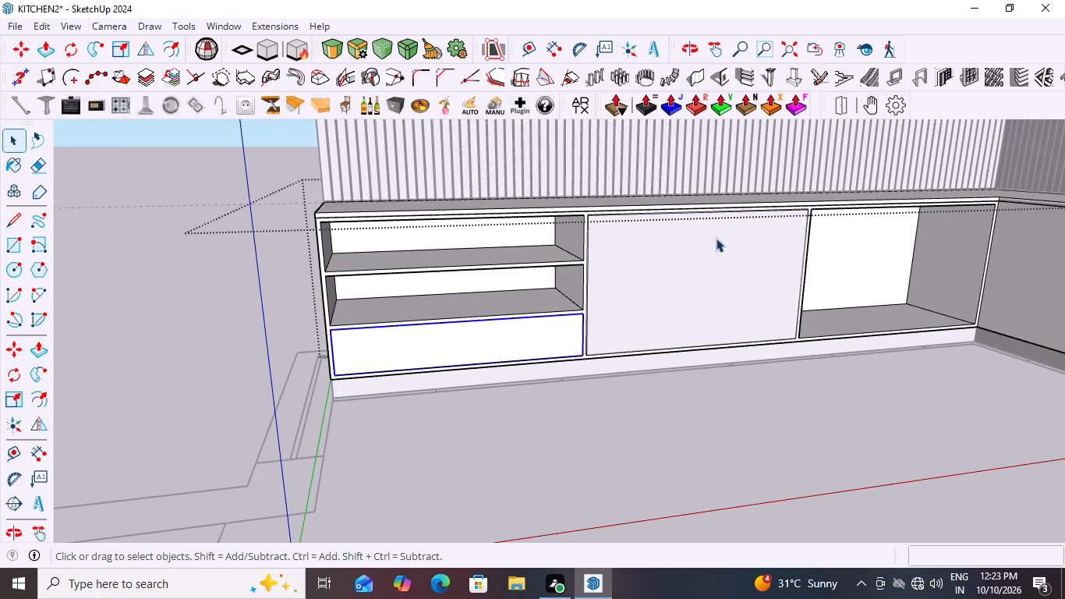
pyautogui.click(900, 107)
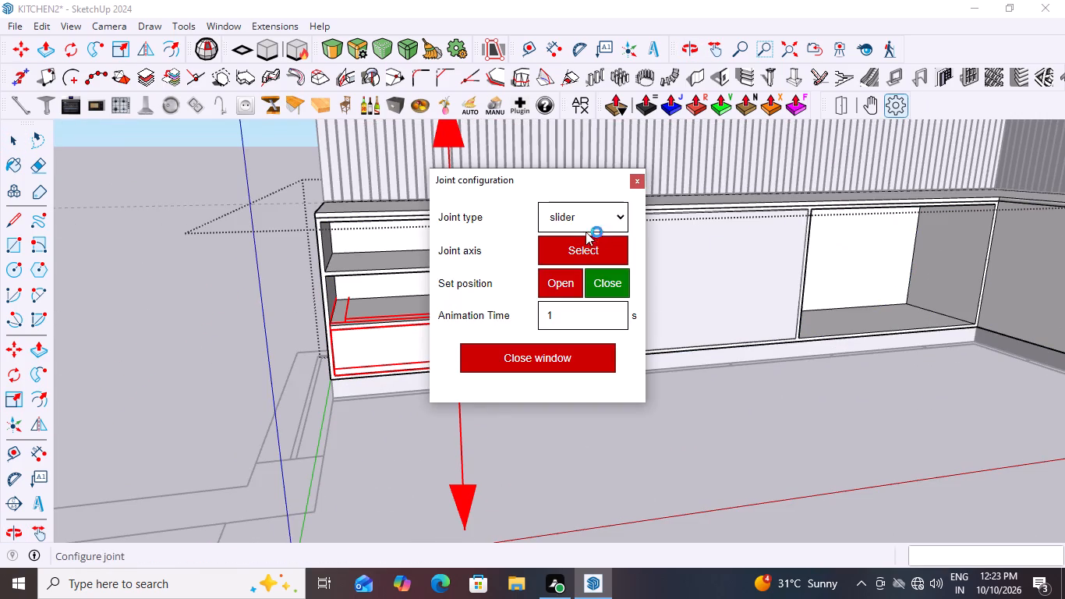
pyautogui.click(580, 253)
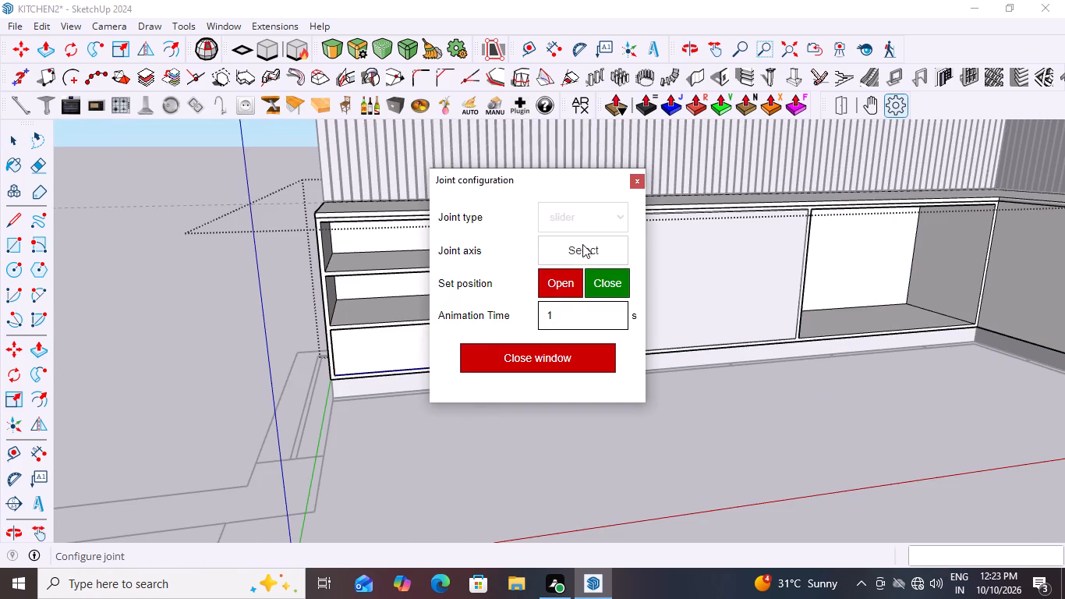
pyautogui.click(518, 355)
pyautogui.click(448, 357)
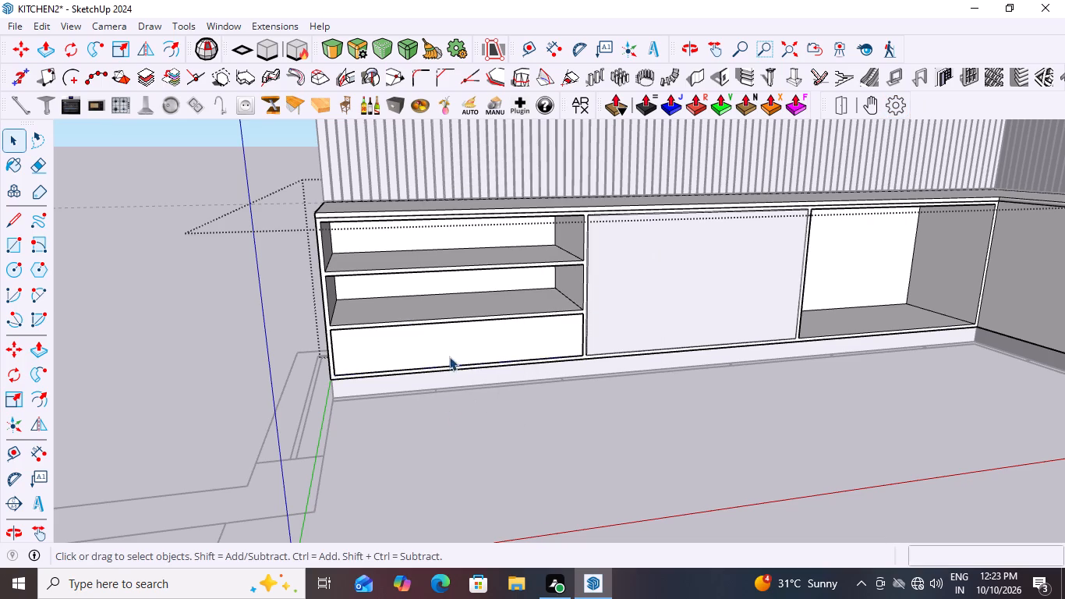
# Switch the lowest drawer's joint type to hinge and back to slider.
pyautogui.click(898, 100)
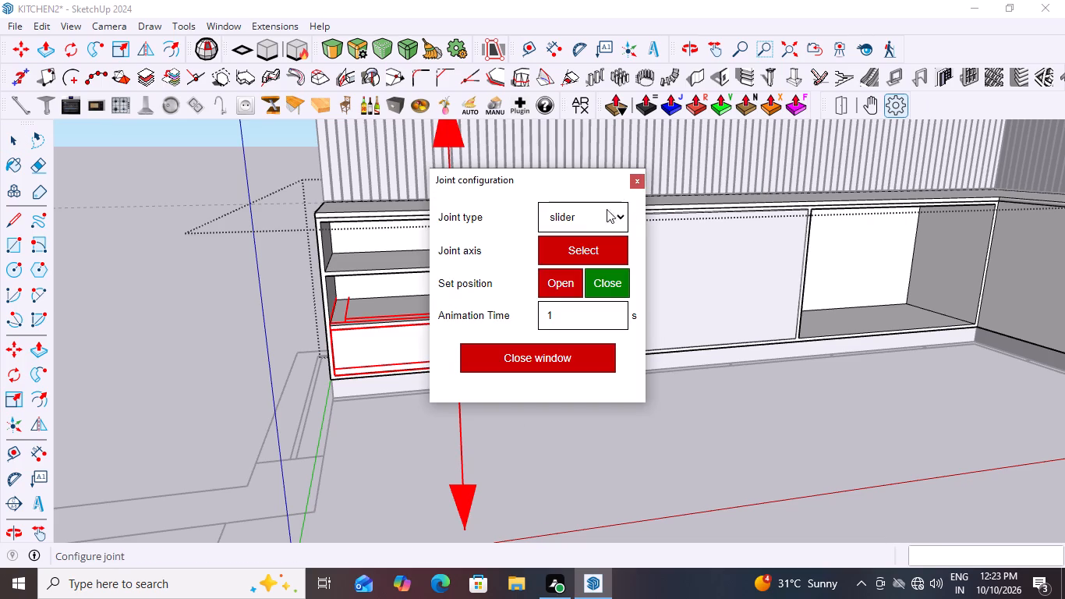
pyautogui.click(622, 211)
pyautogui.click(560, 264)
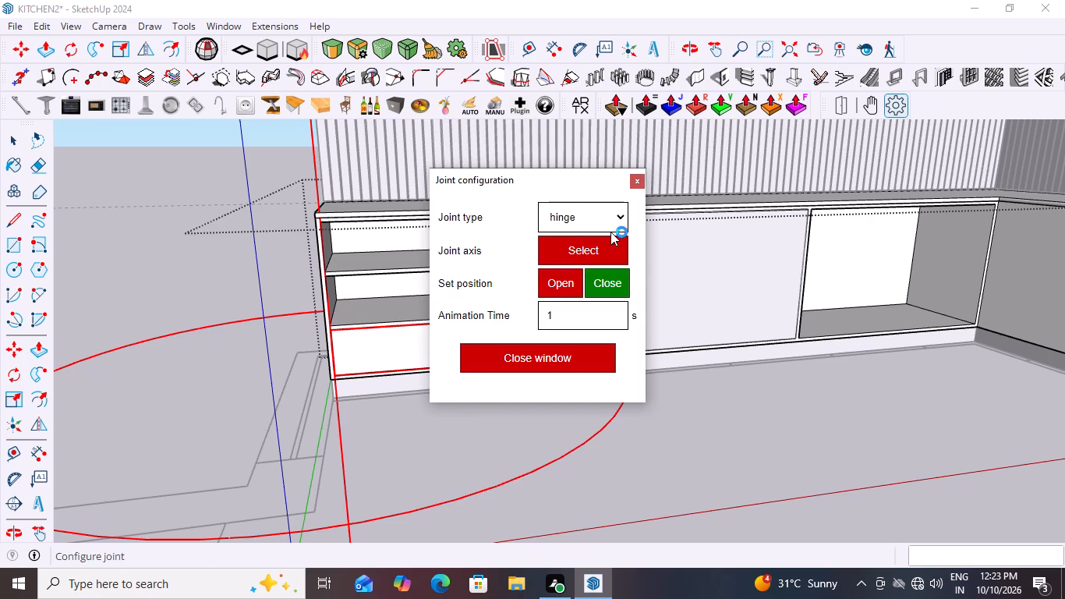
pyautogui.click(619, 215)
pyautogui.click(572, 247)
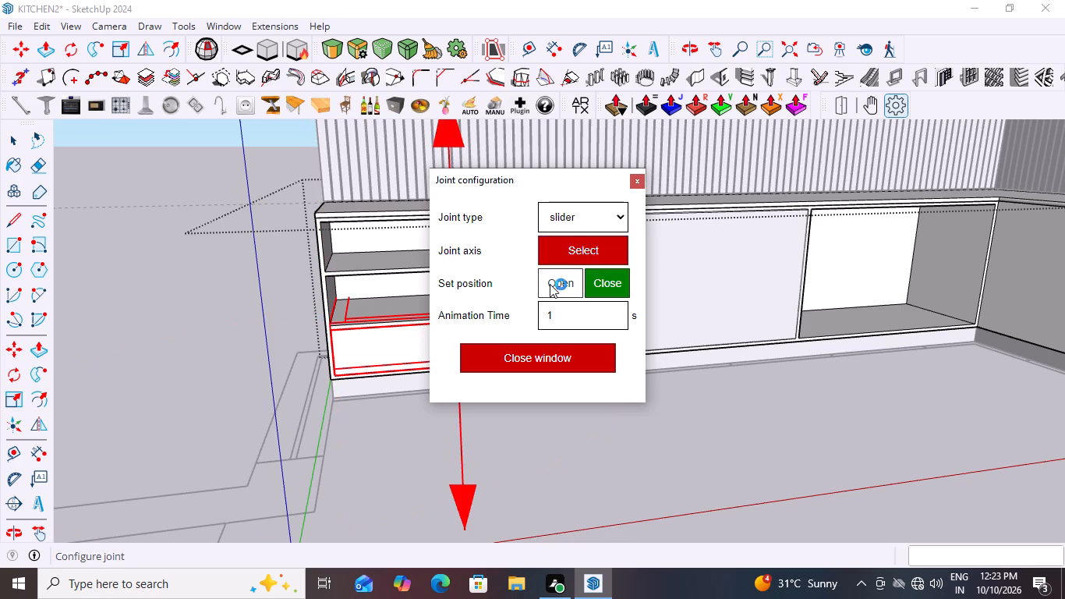
# Configure the slider joint's axis and open position, picking the drawer front's lower corner beside the cabinet's exposed end panel.
pyautogui.click(584, 246)
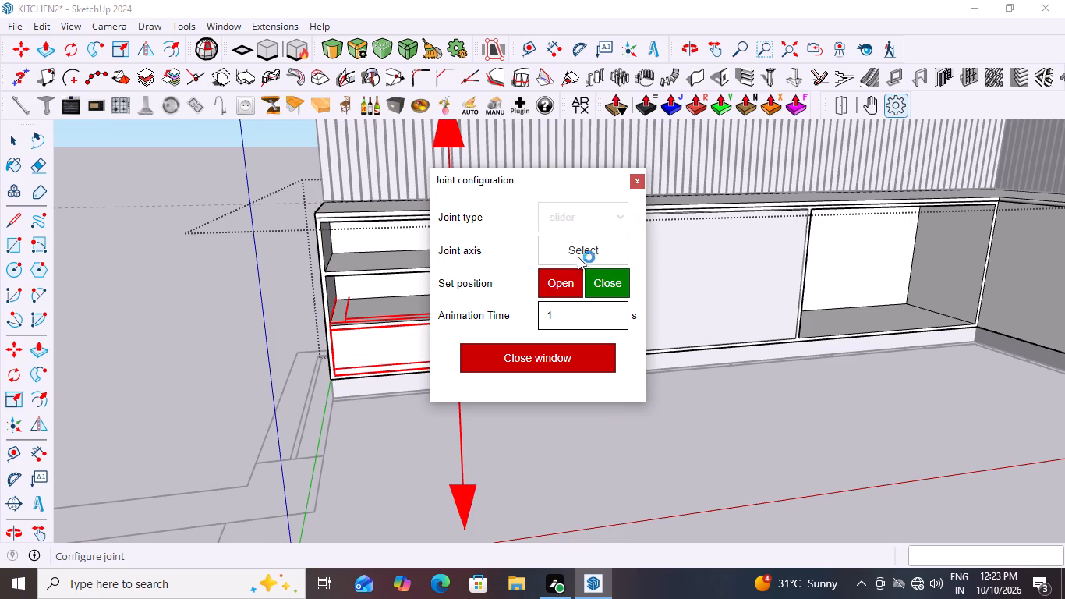
pyautogui.click(564, 286)
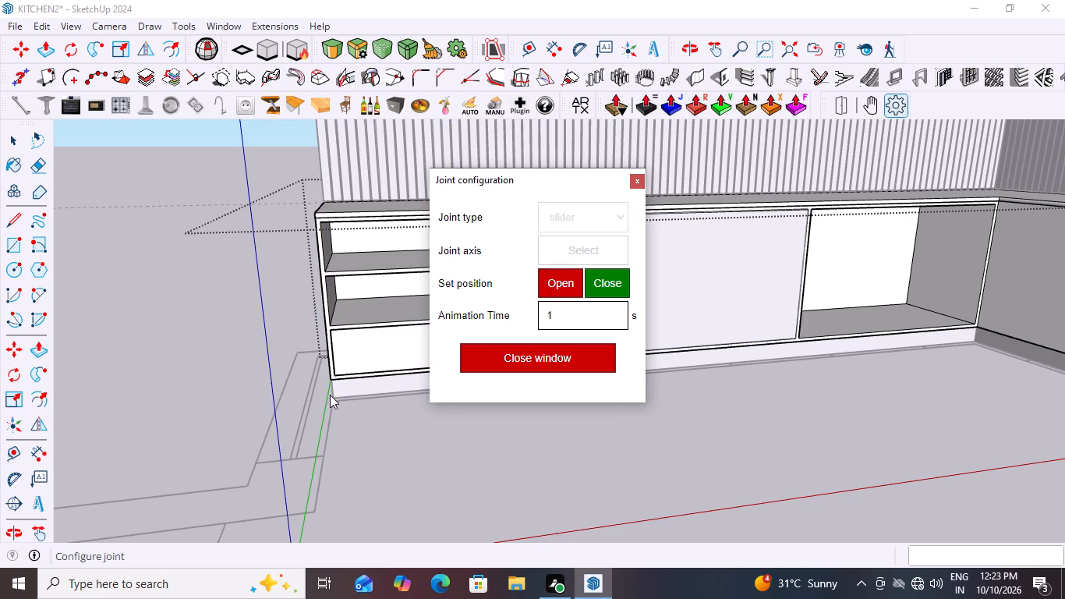
pyautogui.scroll(-2, 330, 395)
pyautogui.scroll(5, 334, 379)
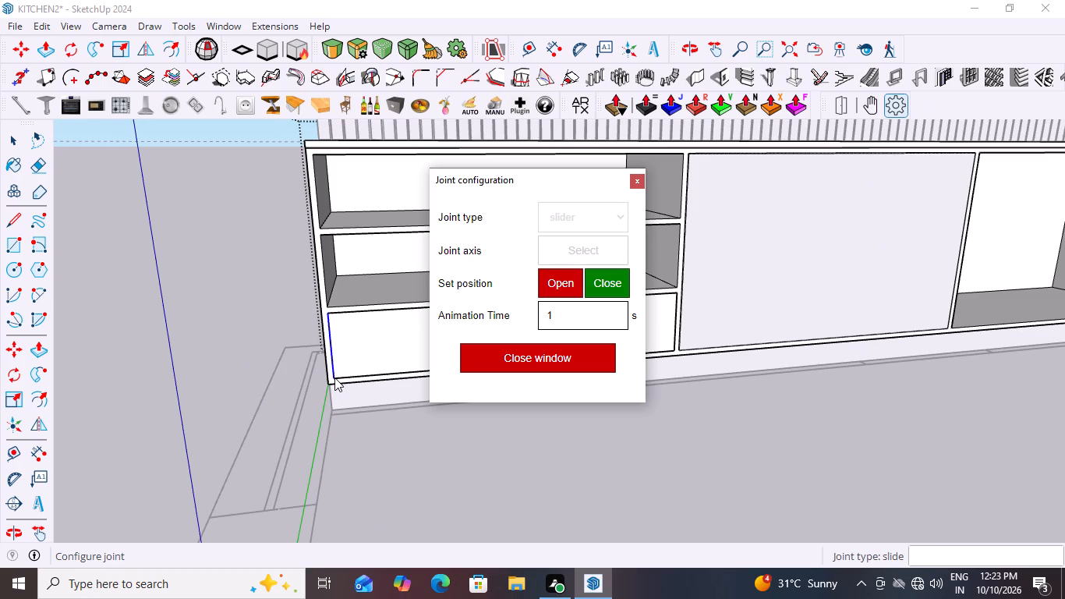
pyautogui.click(334, 377)
# Examine the lowest drawer's slider direction and its open and close markers from several angles, and leave the joint configuration.
pyautogui.scroll(-8, 371, 431)
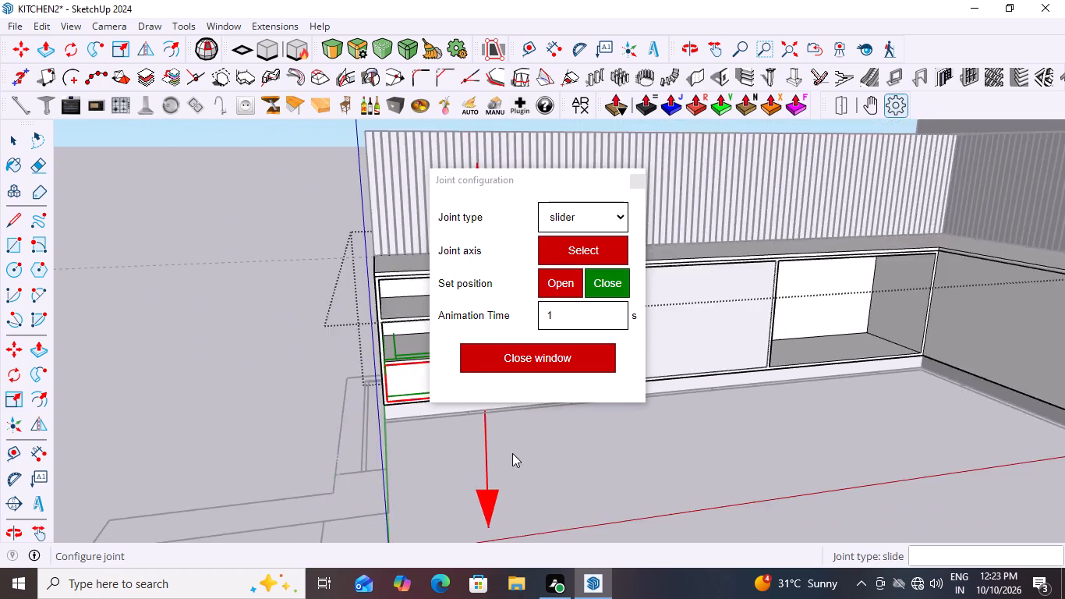
pyautogui.scroll(-5, 512, 453)
pyautogui.moveTo(462, 477); pyautogui.dragTo(710, 466, button='middle')
pyautogui.scroll(-1, 646, 470)
pyautogui.middleClick(711, 466)
pyautogui.scroll(-4, 712, 466)
pyautogui.scroll(-10, 539, 466)
pyautogui.moveTo(616, 482); pyautogui.dragTo(502, 477, button='middle')
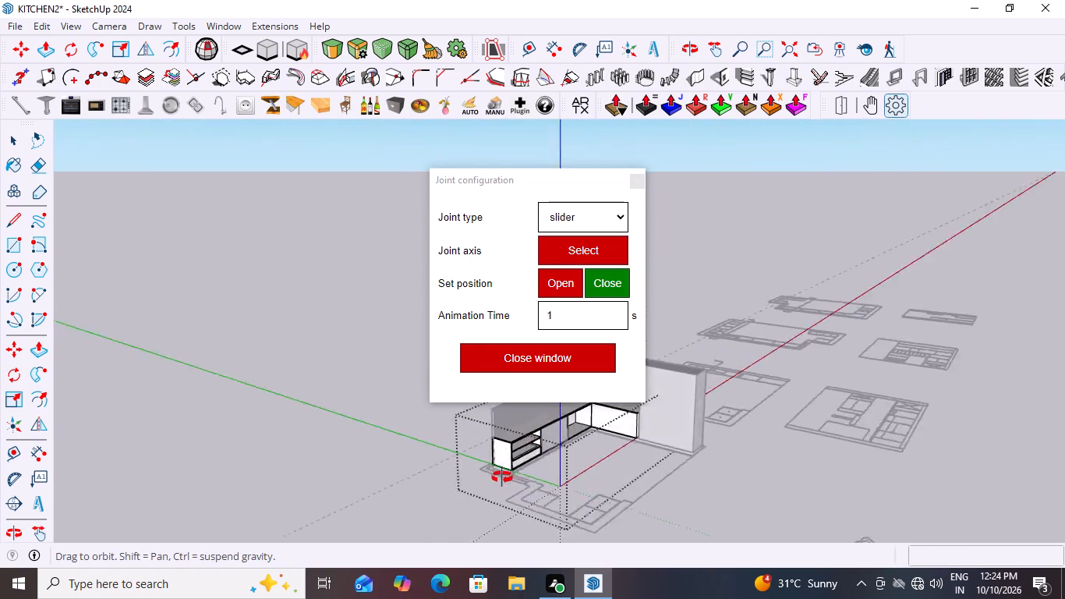
pyautogui.moveTo(502, 477); pyautogui.dragTo(540, 462, button='middle')
pyautogui.scroll(14, 472, 441)
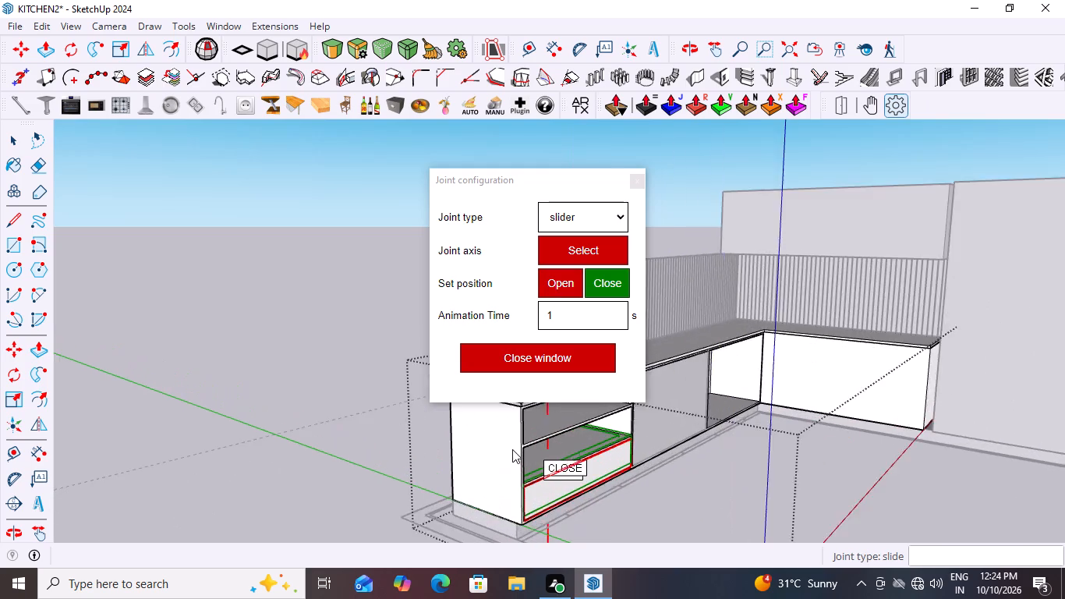
pyautogui.scroll(3, 512, 449)
pyautogui.press('space')
# Select the lowest drawer again and change its joint type to hinge.
pyautogui.scroll(-3, 499, 447)
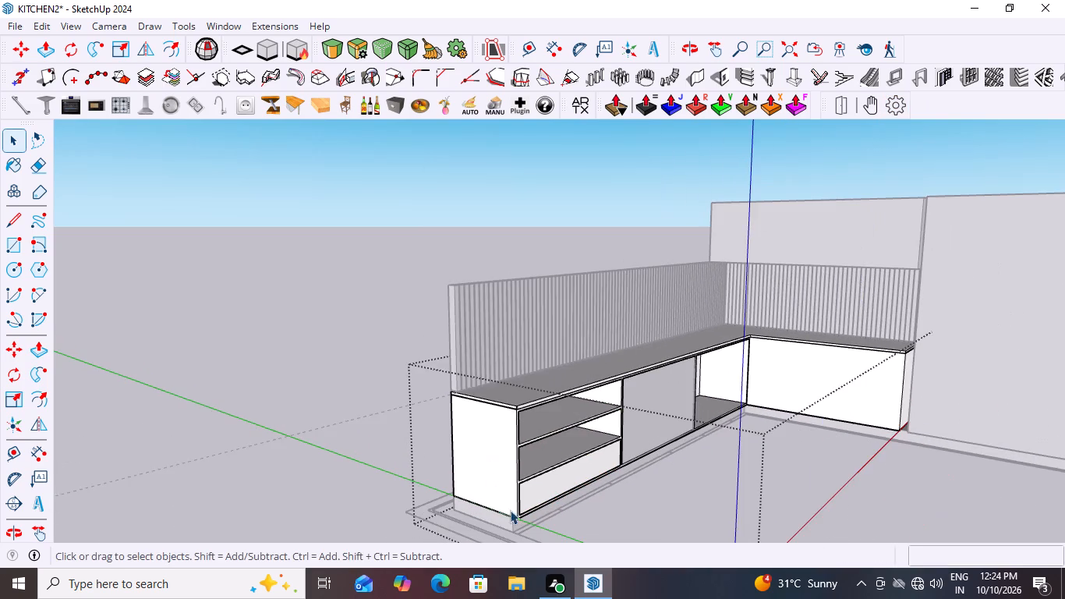
pyautogui.scroll(3, 512, 512)
pyautogui.click(564, 473)
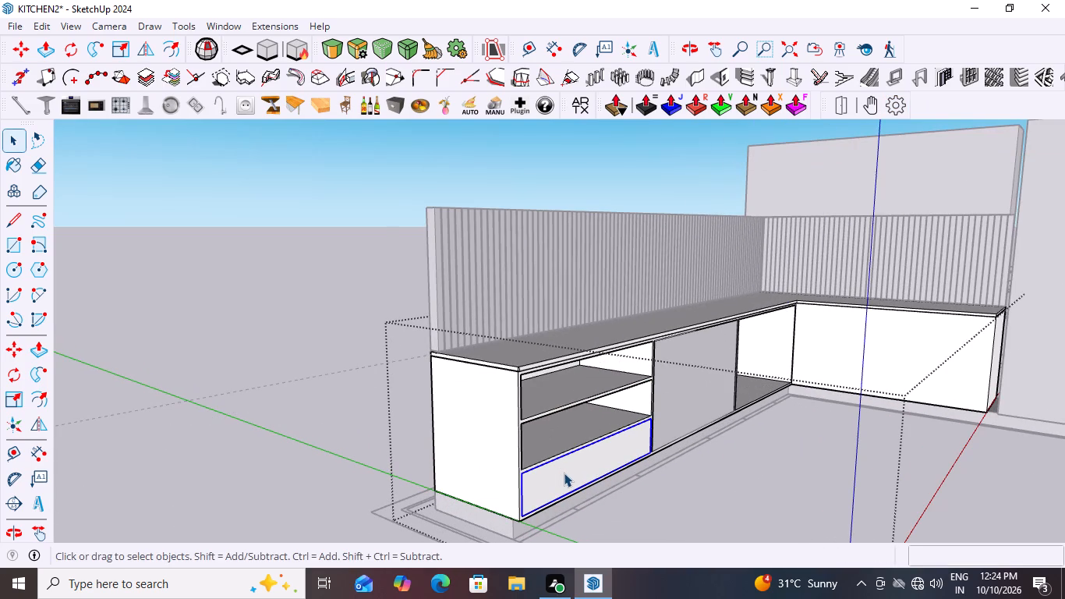
pyautogui.click(897, 109)
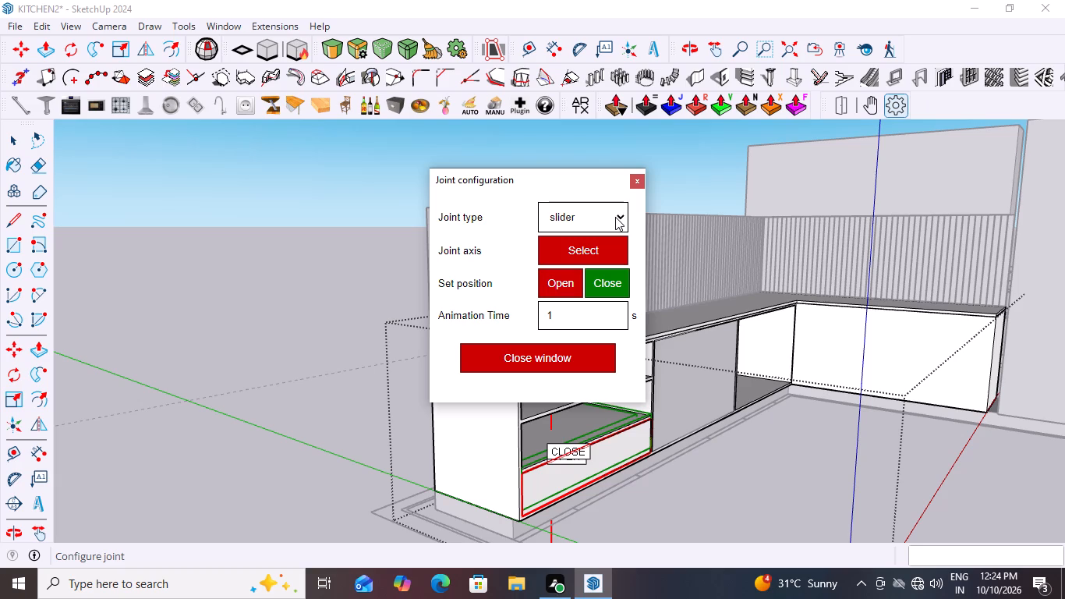
pyautogui.click(617, 215)
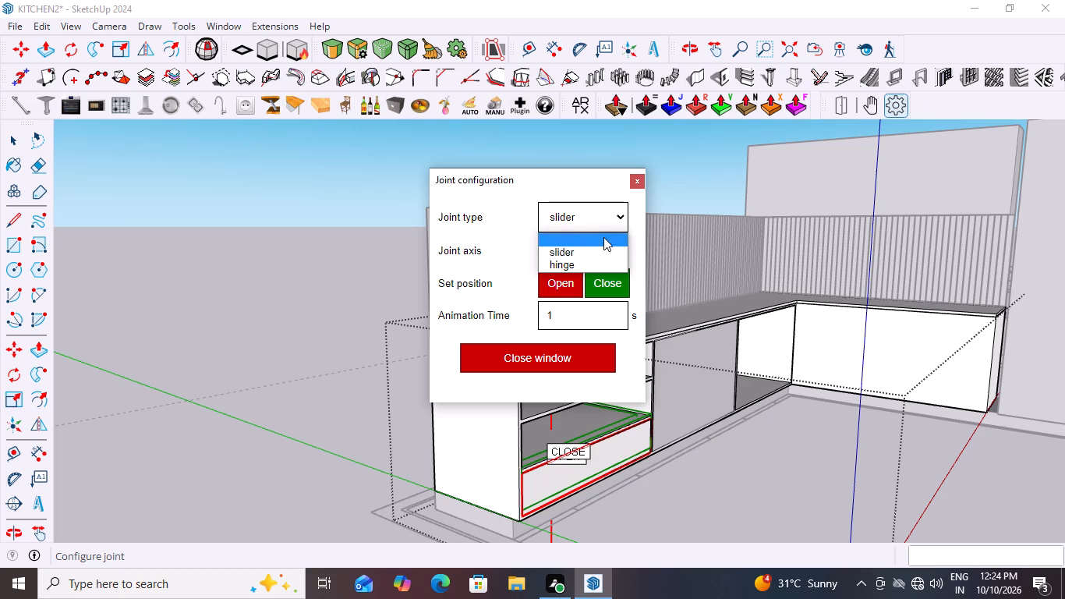
pyautogui.click(586, 264)
pyautogui.scroll(-8, 591, 268)
pyautogui.scroll(-6, 623, 393)
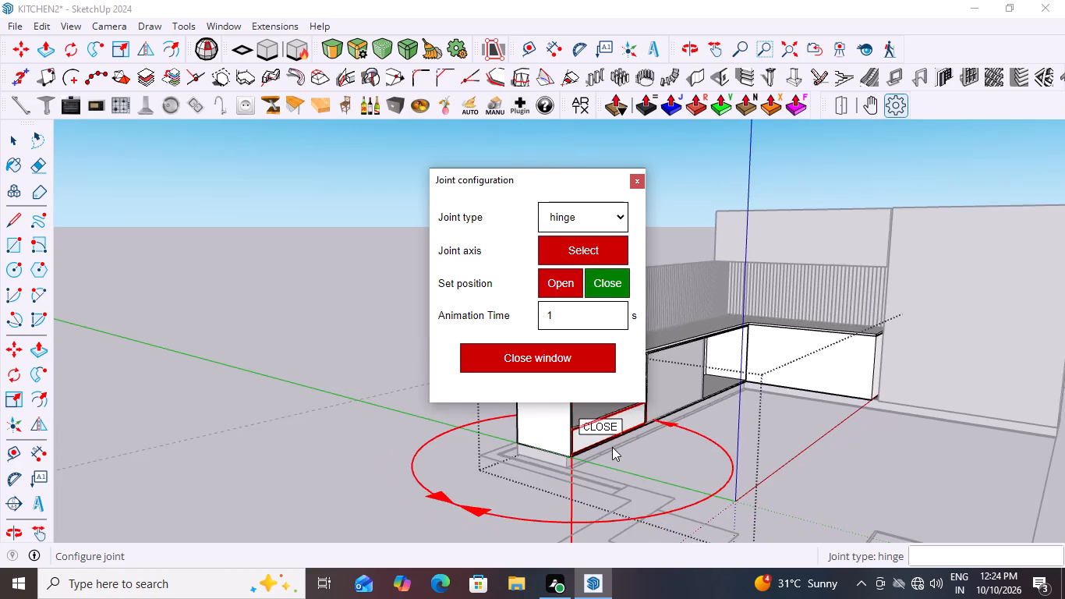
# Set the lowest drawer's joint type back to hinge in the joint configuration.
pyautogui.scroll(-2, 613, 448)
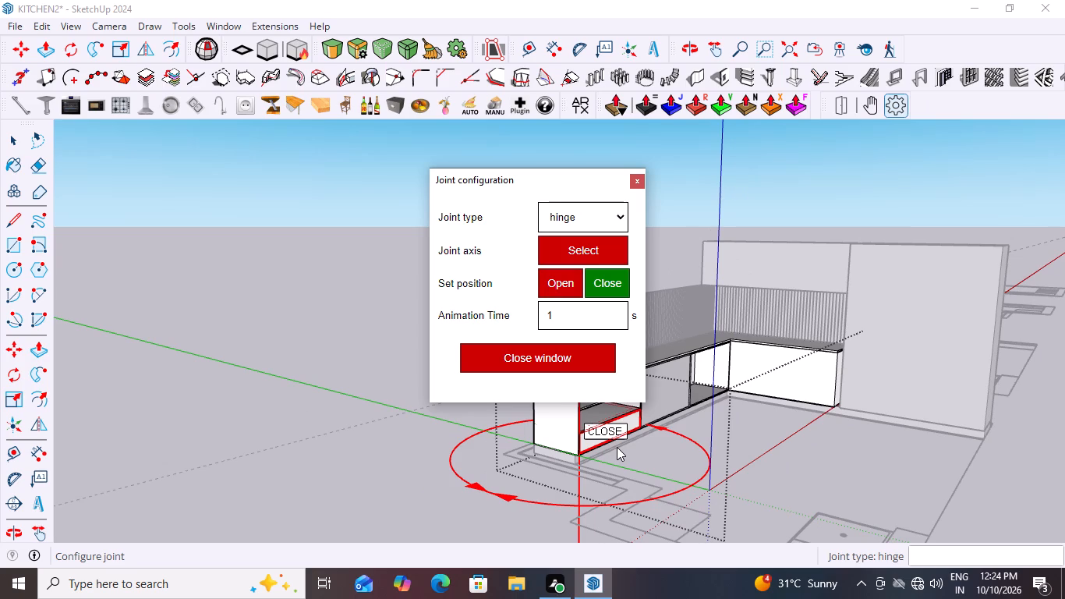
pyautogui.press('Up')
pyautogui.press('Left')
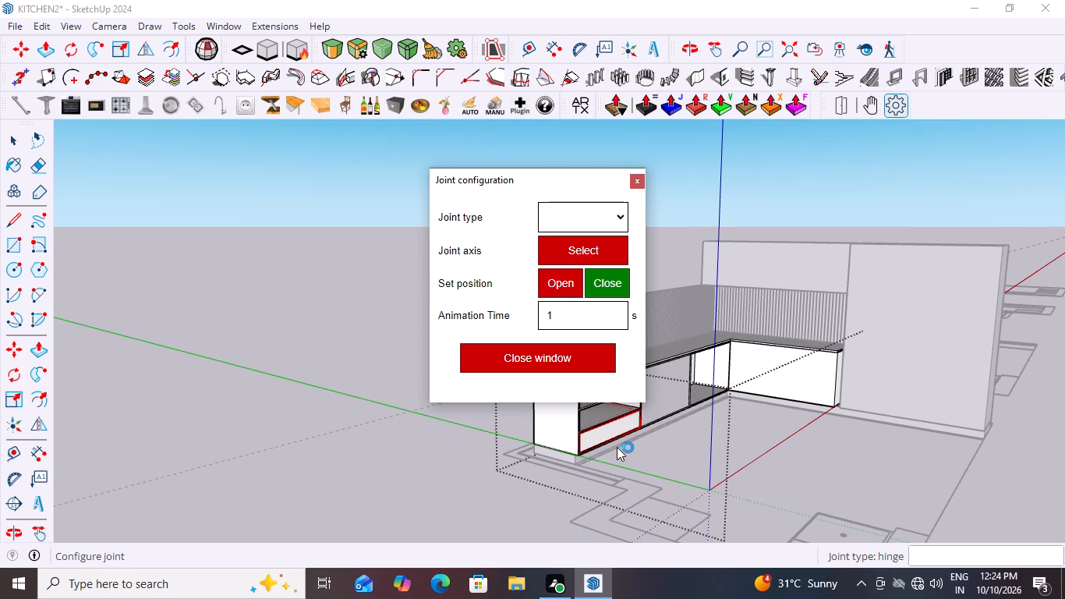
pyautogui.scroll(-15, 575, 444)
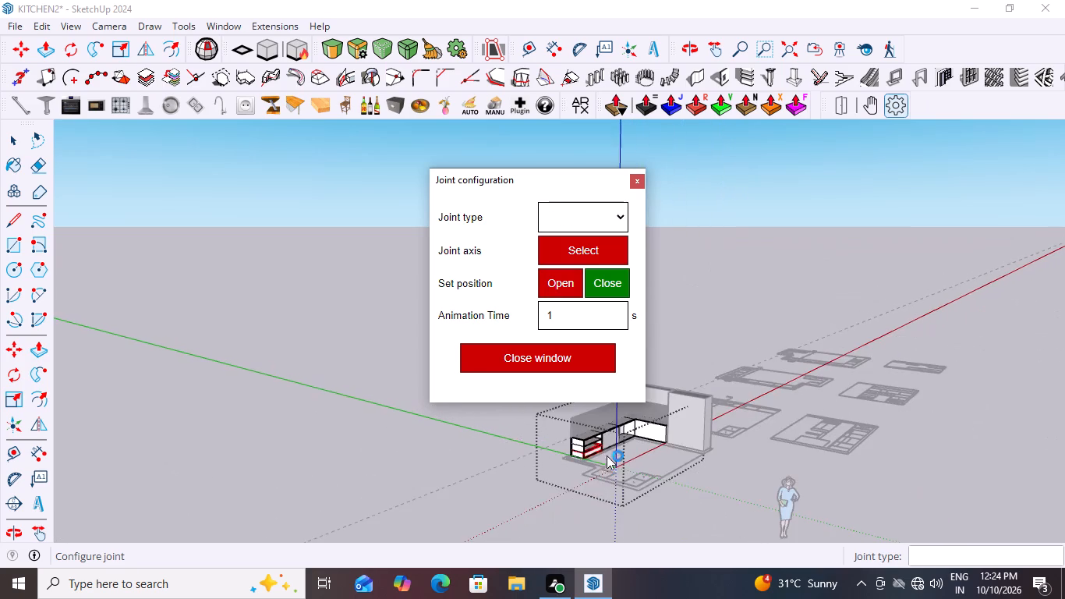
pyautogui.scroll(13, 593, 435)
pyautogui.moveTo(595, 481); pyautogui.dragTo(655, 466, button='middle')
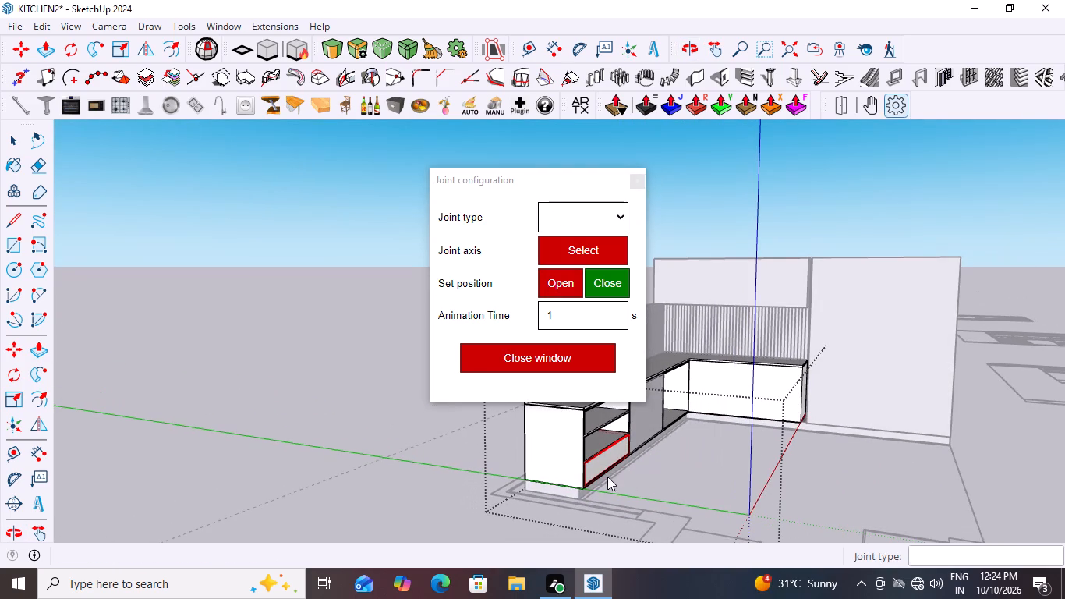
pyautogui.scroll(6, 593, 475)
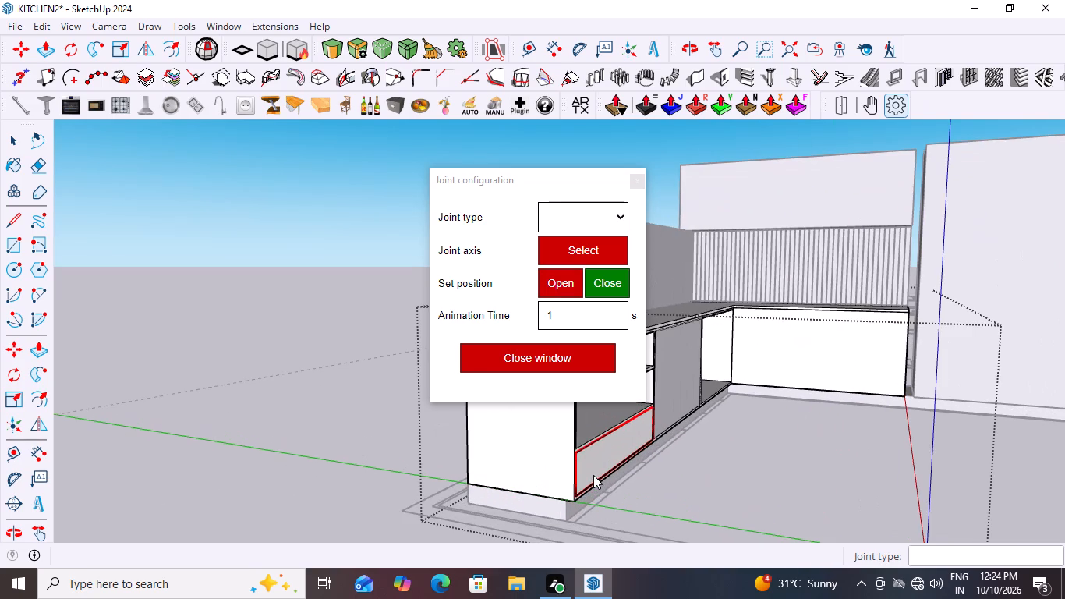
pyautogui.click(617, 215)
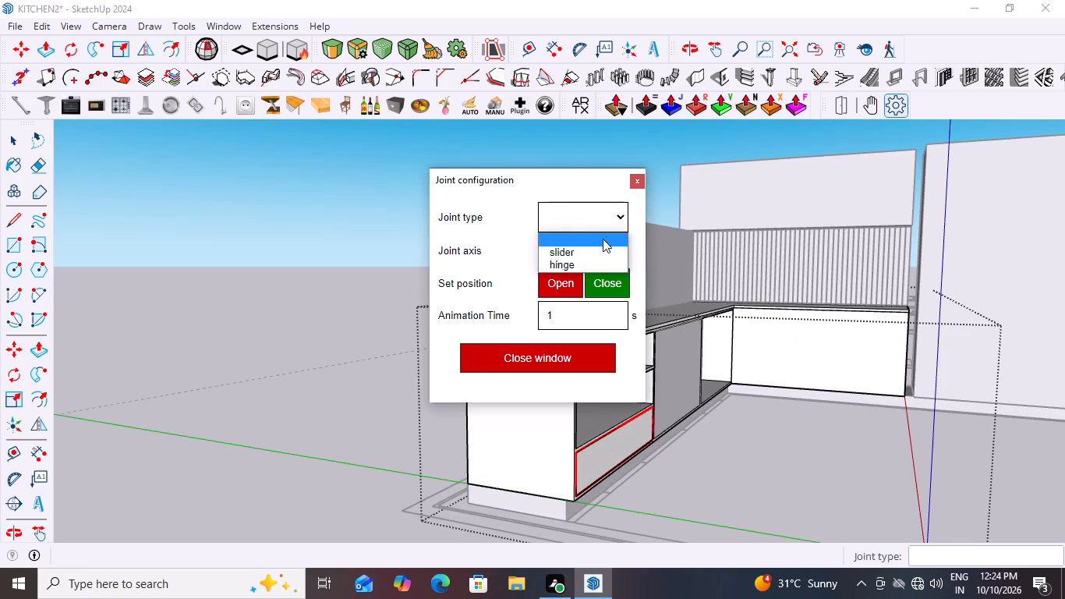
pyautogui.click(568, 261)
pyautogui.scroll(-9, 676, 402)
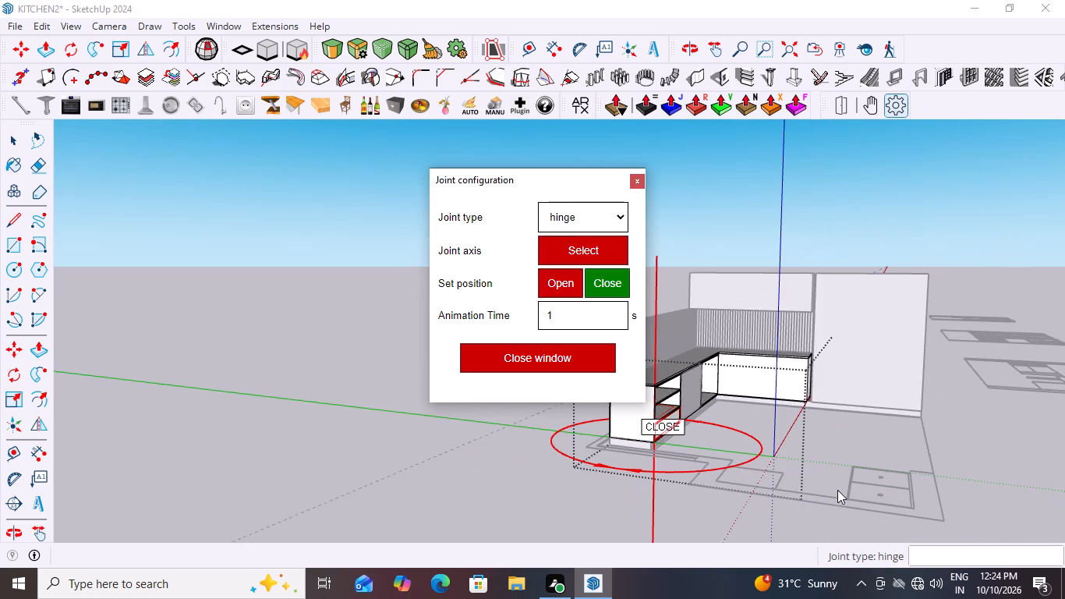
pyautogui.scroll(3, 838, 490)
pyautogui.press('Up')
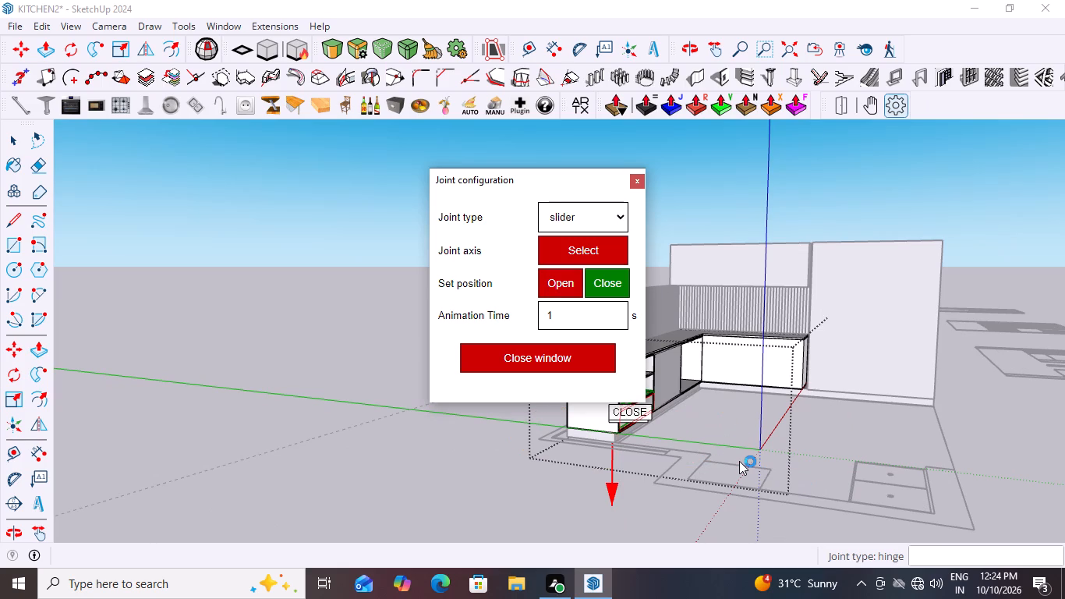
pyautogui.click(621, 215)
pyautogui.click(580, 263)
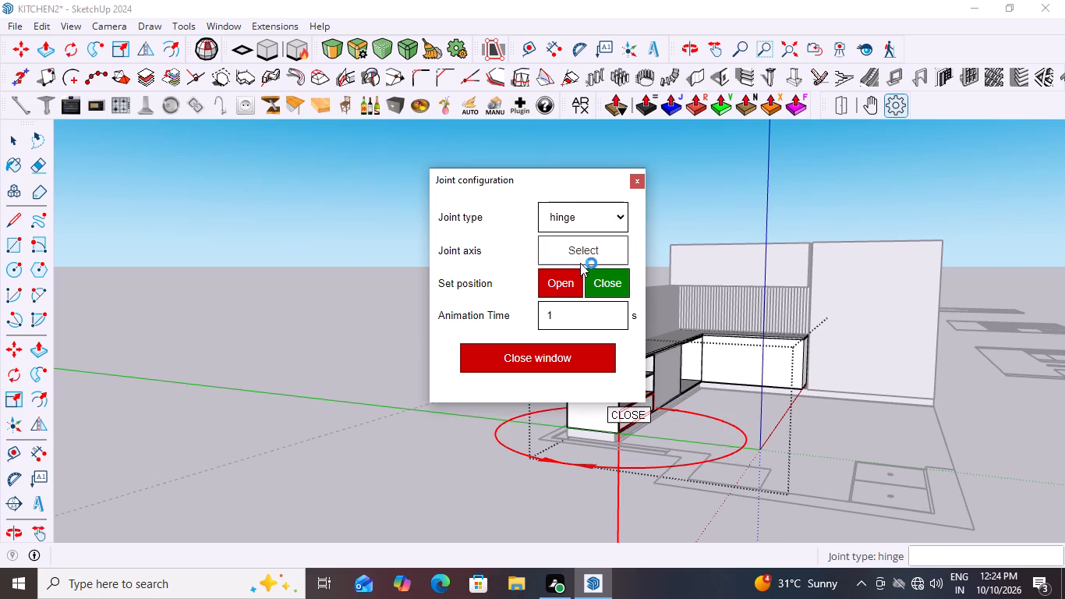
# Examine the lowest drawer's hinge axis and swing arc from the open front of the base cabinets.
pyautogui.scroll(-6, 609, 441)
pyautogui.moveTo(737, 448); pyautogui.dragTo(559, 477, button='middle')
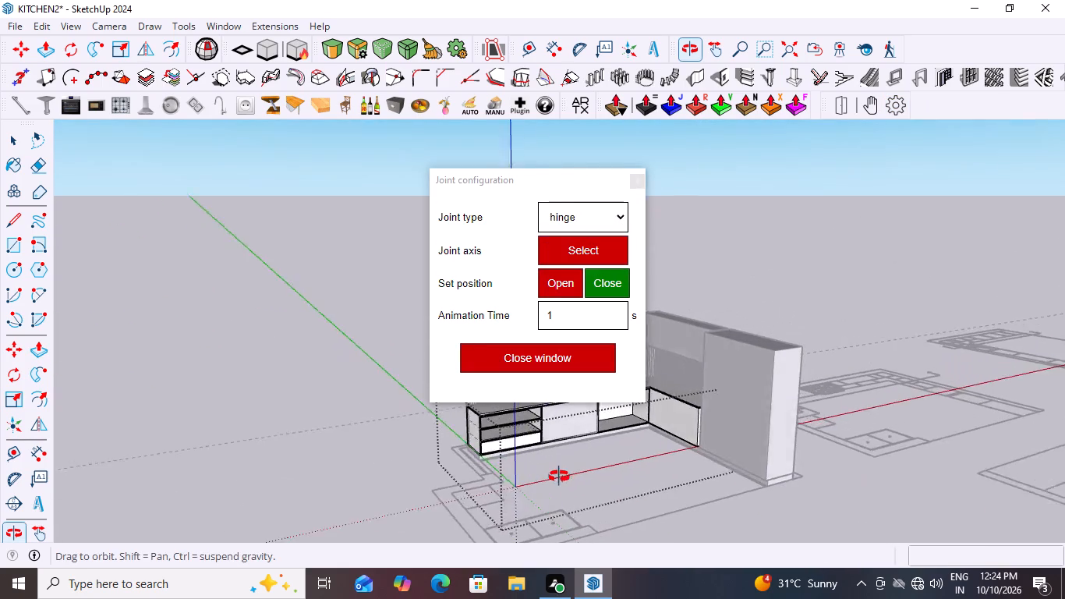
pyautogui.moveTo(559, 477); pyautogui.dragTo(536, 475, button='middle')
pyautogui.scroll(6, 472, 452)
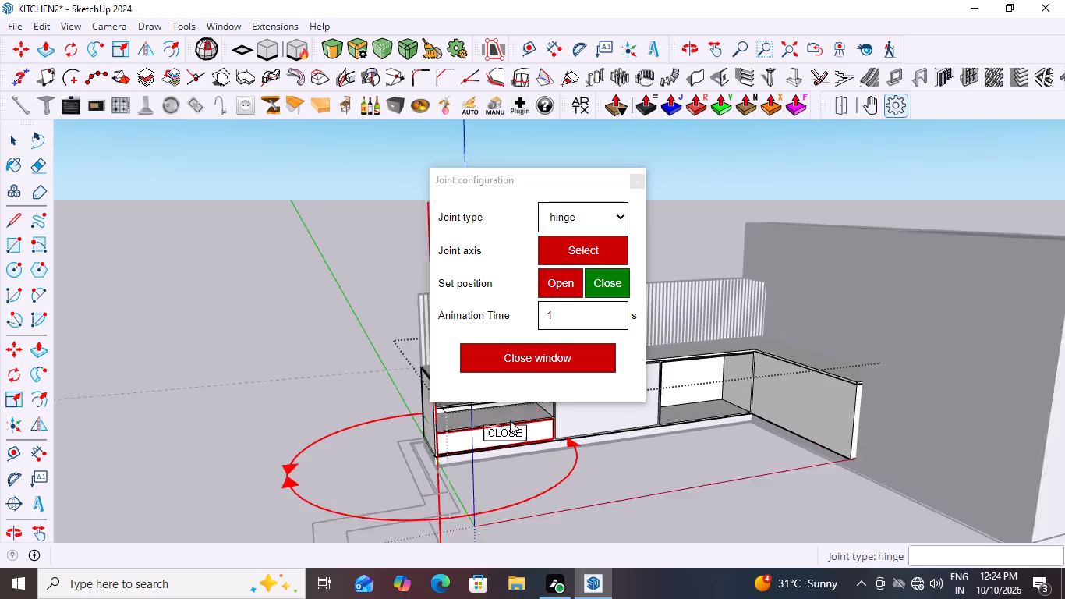
pyautogui.scroll(6, 510, 420)
pyautogui.scroll(-10, 483, 444)
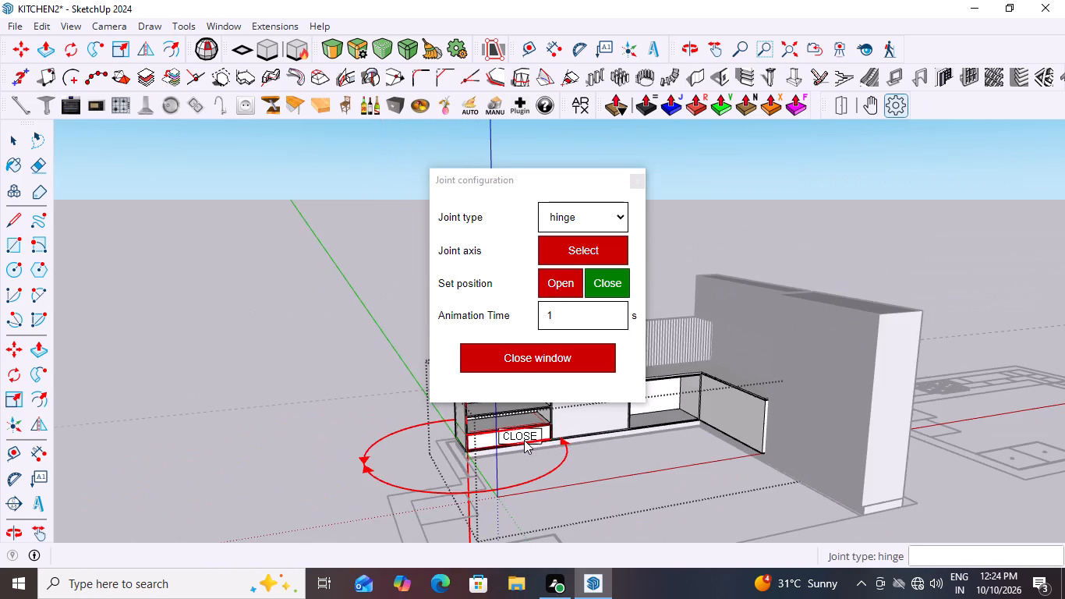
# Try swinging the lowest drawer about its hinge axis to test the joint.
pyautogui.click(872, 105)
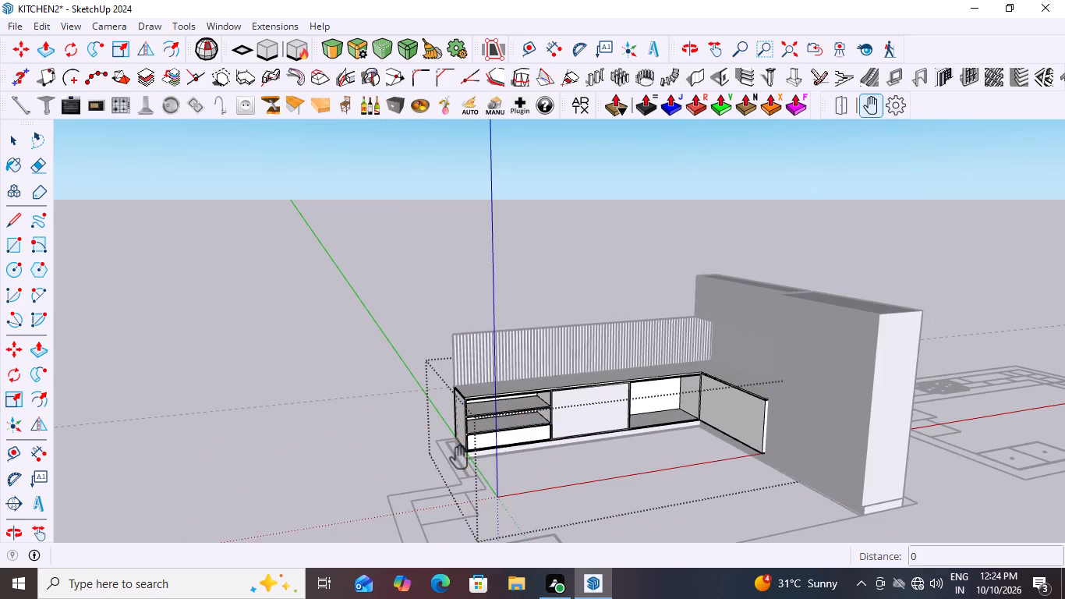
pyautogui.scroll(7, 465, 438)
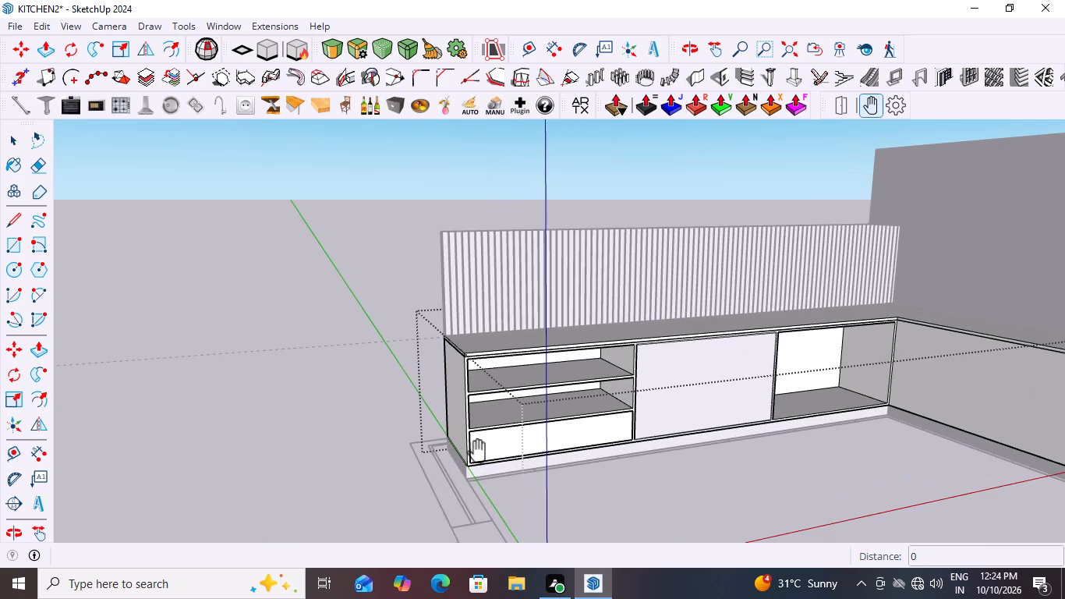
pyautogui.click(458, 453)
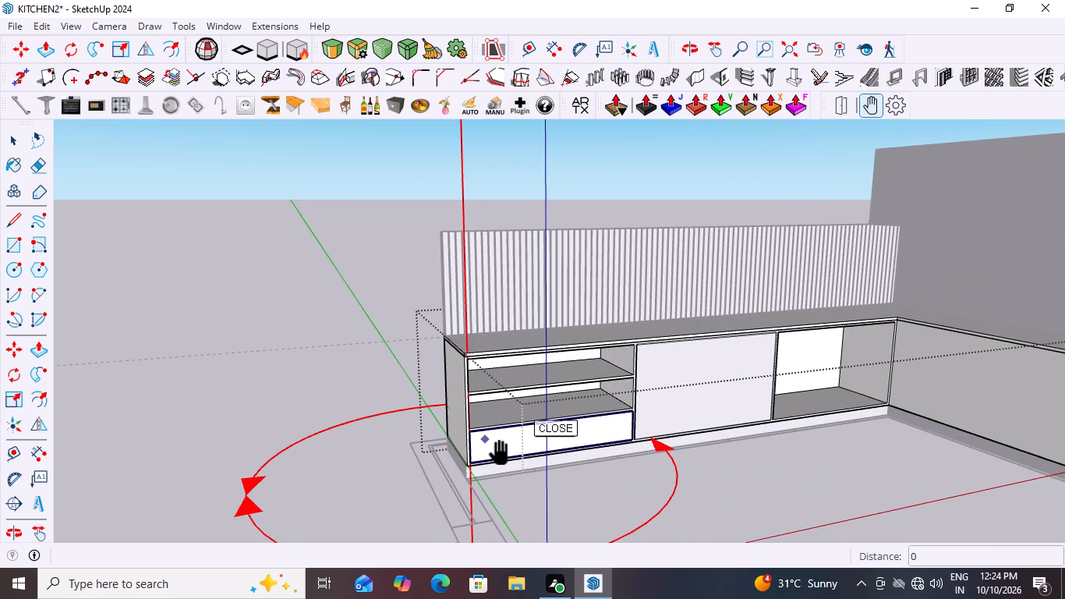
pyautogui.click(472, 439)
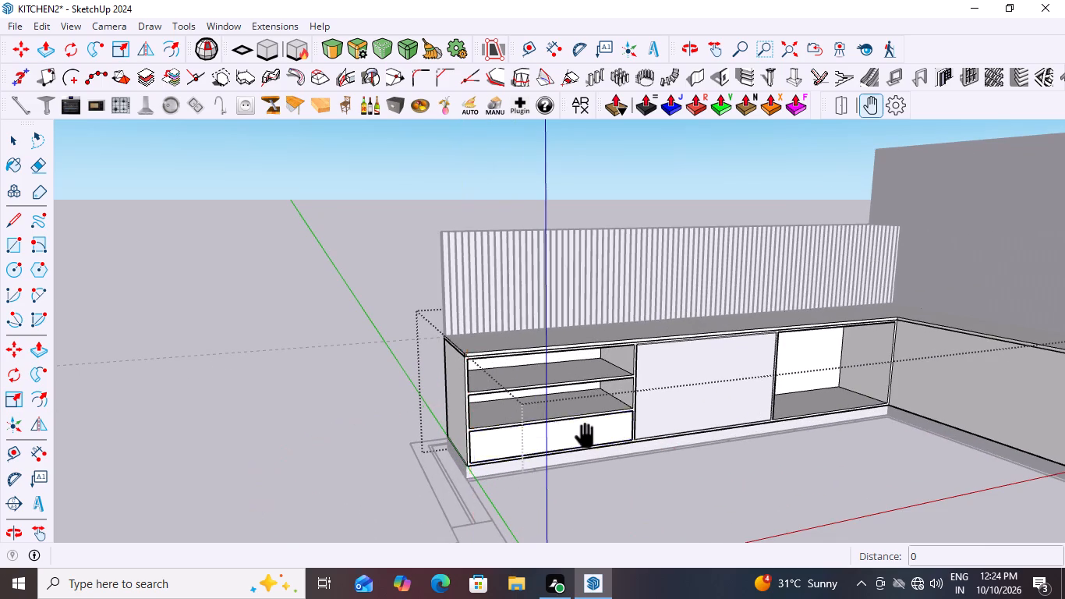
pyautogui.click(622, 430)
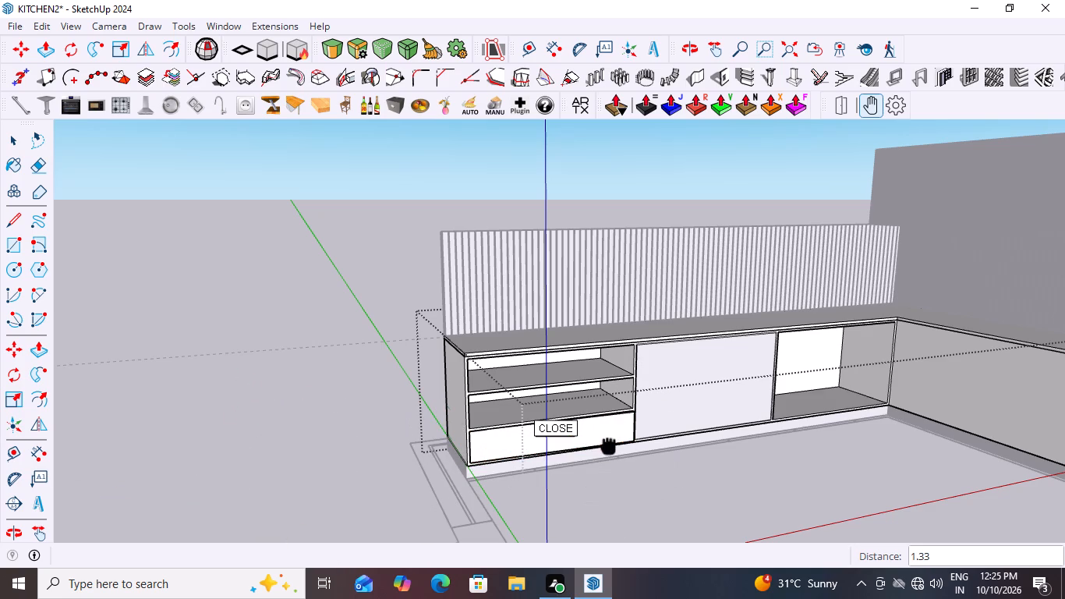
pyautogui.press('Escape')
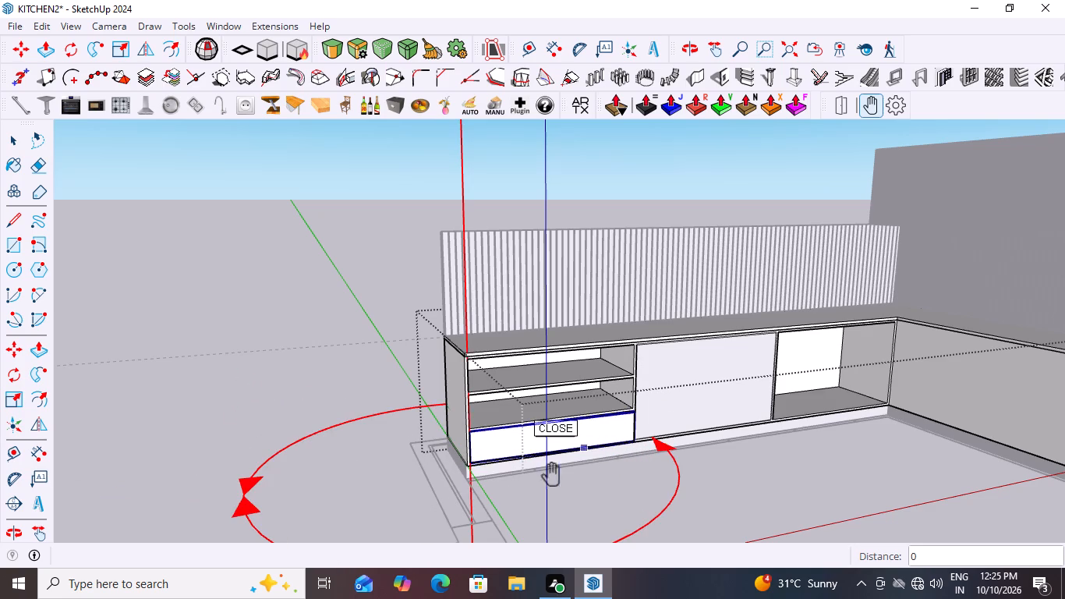
# Open the lowest drawer's joint configuration again and change its joint type to slider.
pyautogui.click(898, 102)
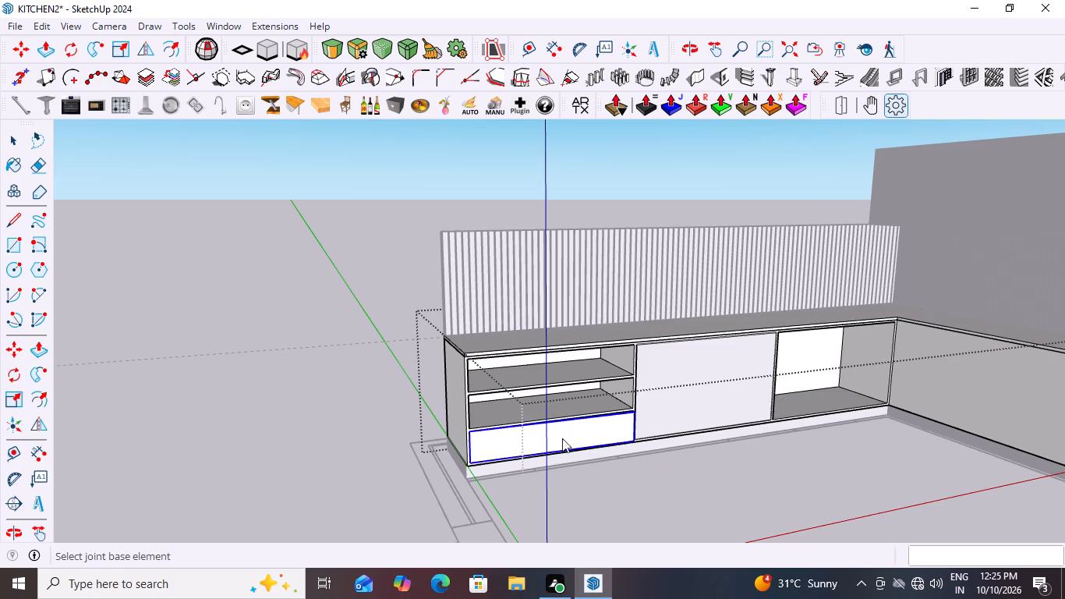
pyautogui.click(578, 436)
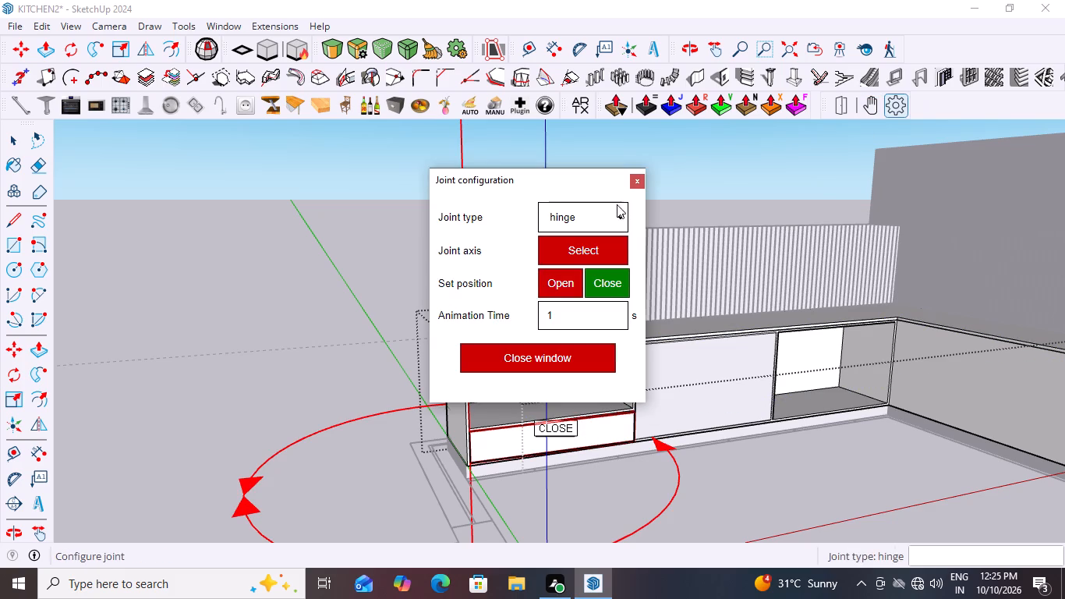
pyautogui.click(623, 213)
pyautogui.click(582, 256)
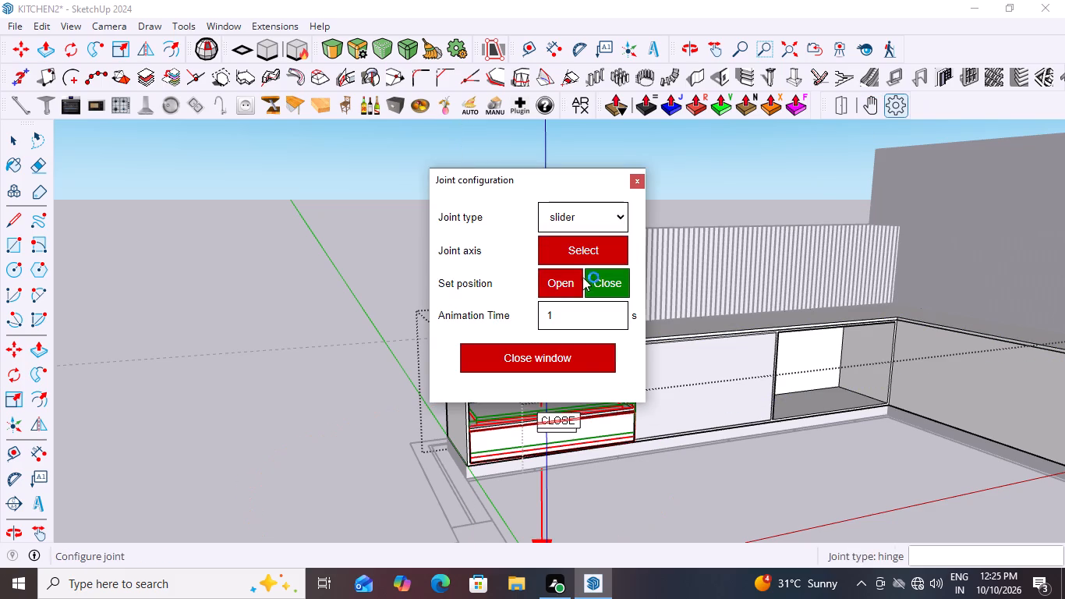
# Define the slider's joint axis from the drawer front's vertical edge beside the cabinet's exposed end panel.
pyautogui.scroll(-19, 622, 425)
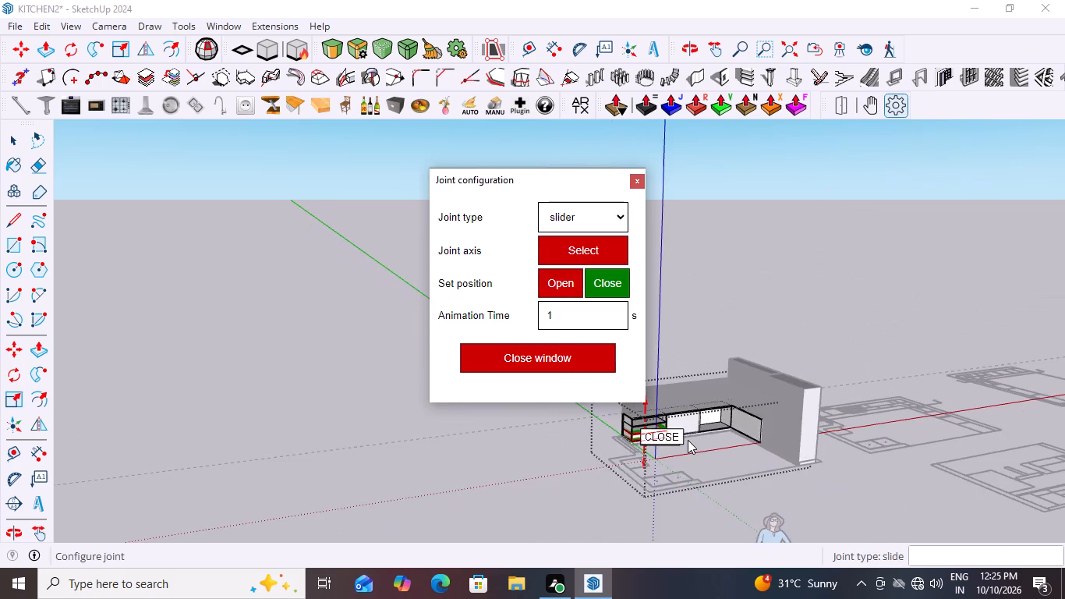
pyautogui.scroll(-3, 688, 440)
pyautogui.scroll(3, 716, 428)
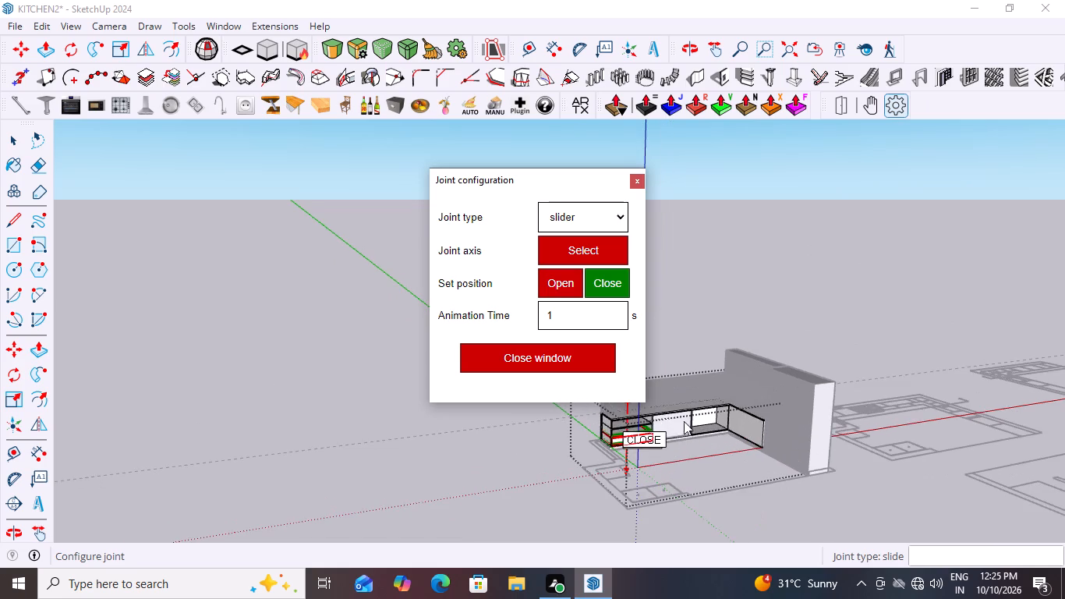
pyautogui.scroll(19, 654, 416)
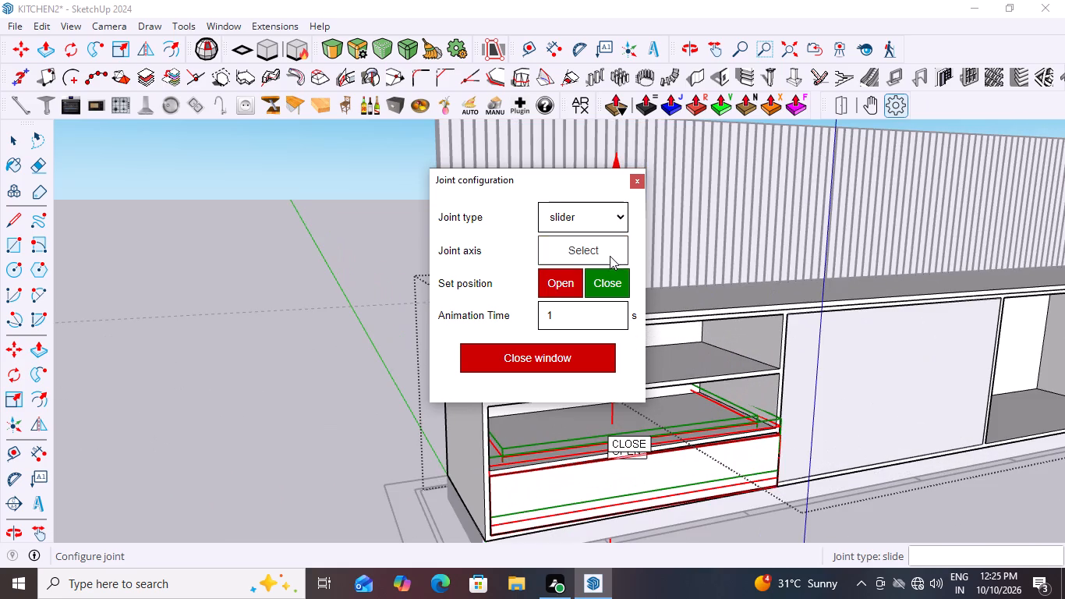
pyautogui.click(601, 250)
pyautogui.scroll(-4, 672, 446)
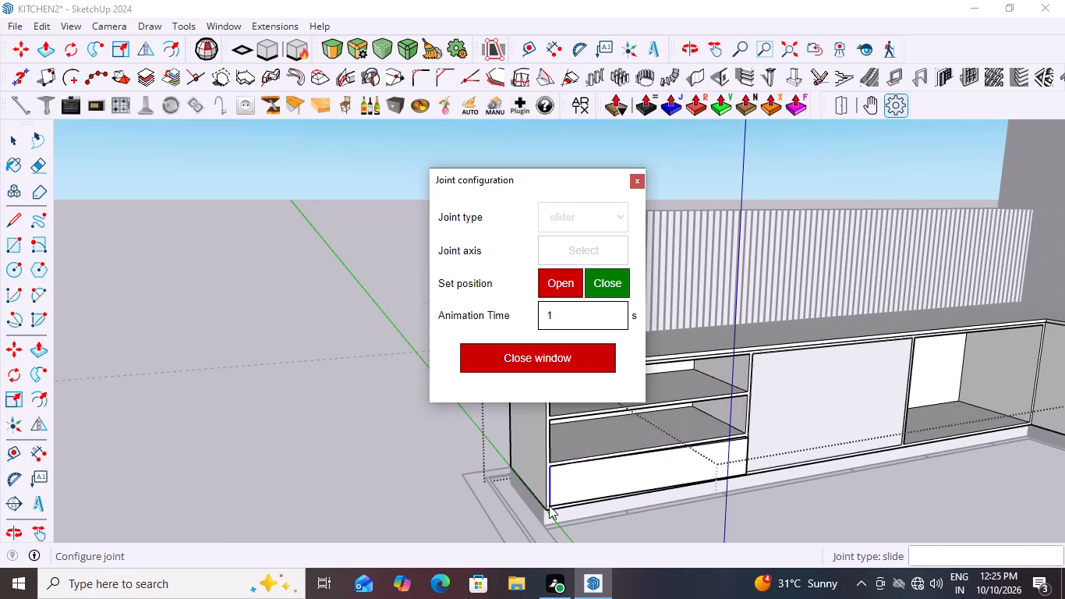
pyautogui.click(549, 505)
# Examine the slider's direction arrows and the open and close outlines around the lowest drawer.
pyautogui.scroll(-11, 730, 464)
pyautogui.press('Left')
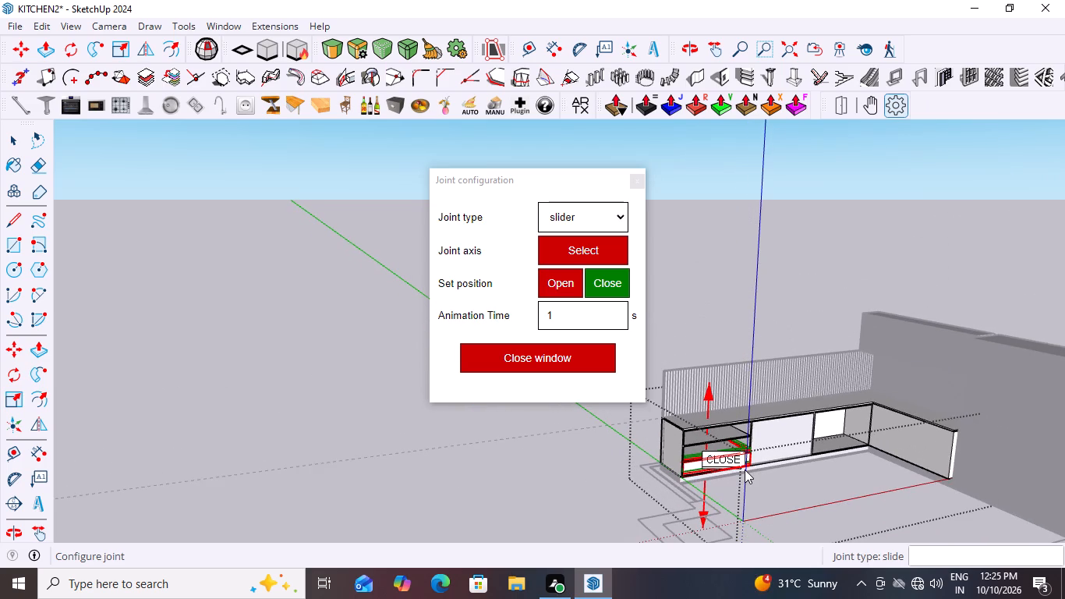
pyautogui.press('Up')
pyautogui.press('Up')
pyautogui.press('Up')
pyautogui.scroll(3, 691, 473)
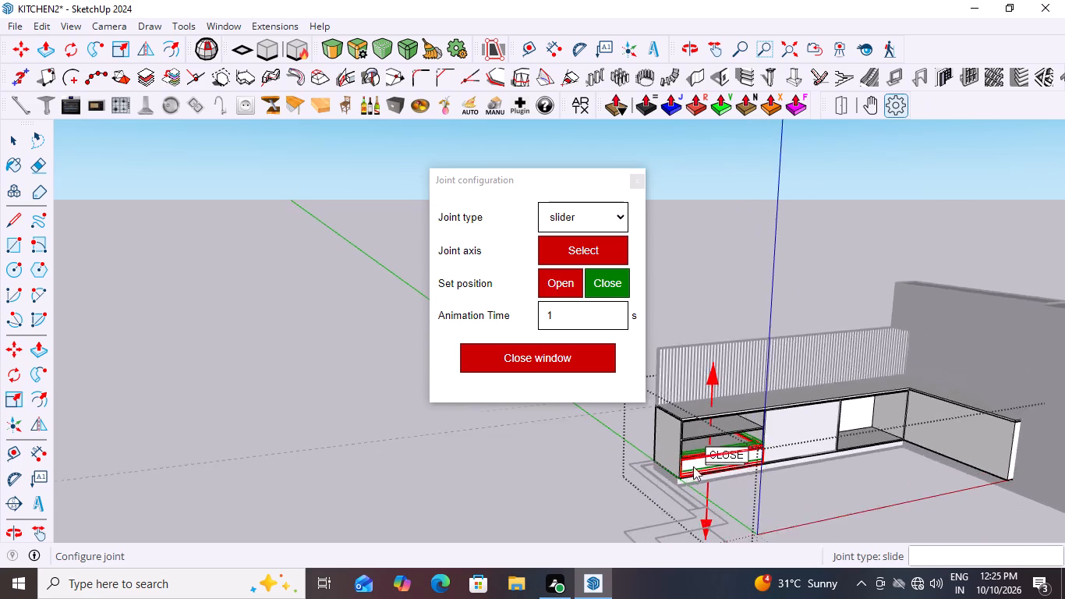
pyautogui.scroll(9, 693, 466)
pyautogui.press('Down')
pyautogui.press('Left')
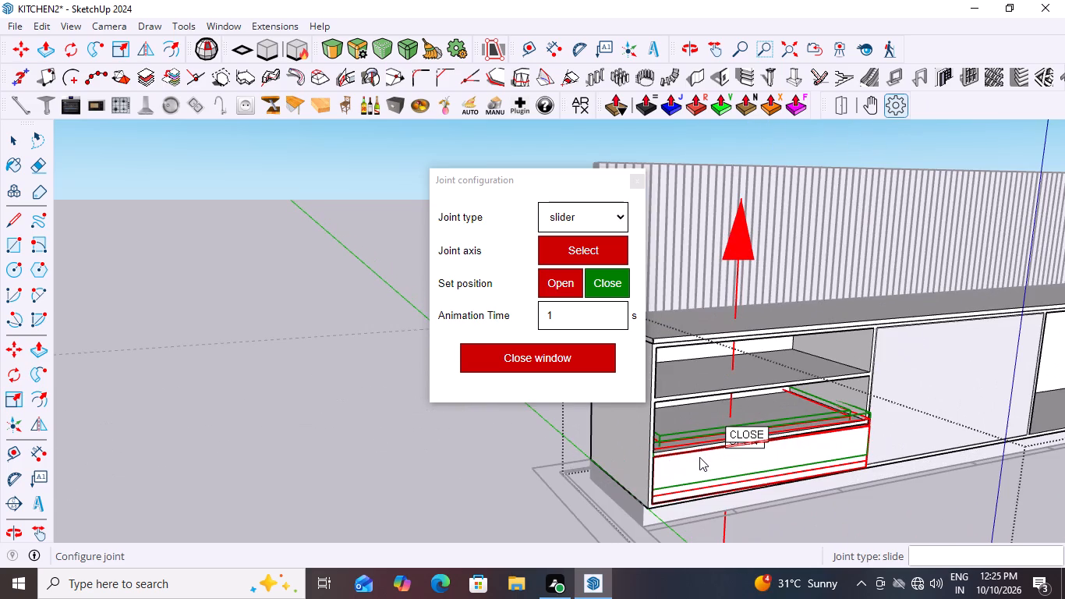
pyautogui.press('Up')
pyautogui.press('Left')
pyautogui.press('Right')
pyautogui.press('Left')
pyautogui.press('Left')
pyautogui.scroll(-10, 603, 434)
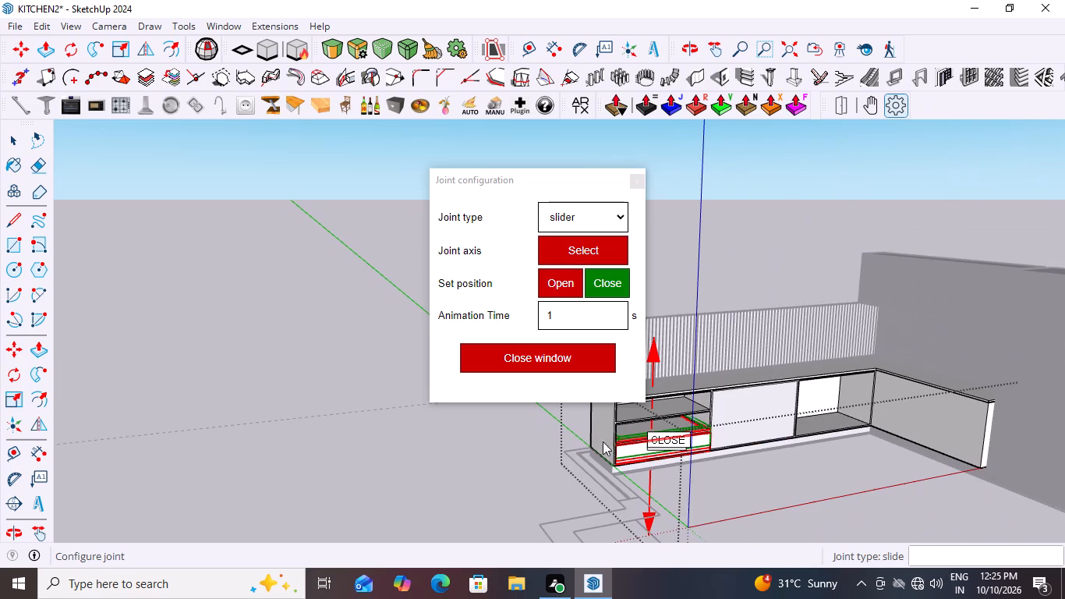
# Slide the lowest drawer downward along its vertical slider axis, below the cabinet, to test the joint.
pyautogui.click(874, 110)
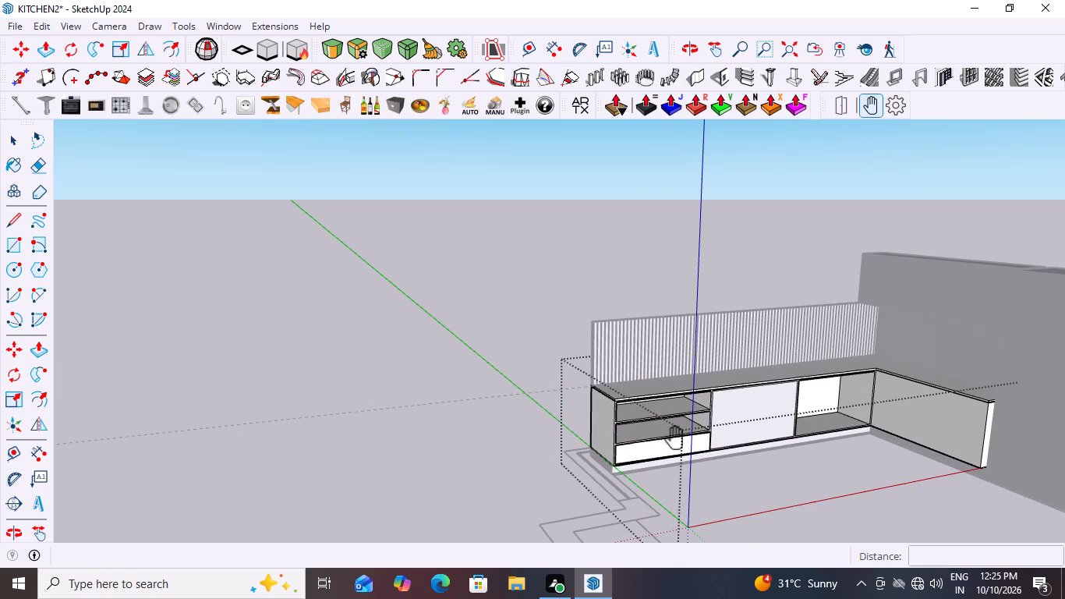
pyautogui.press('Left')
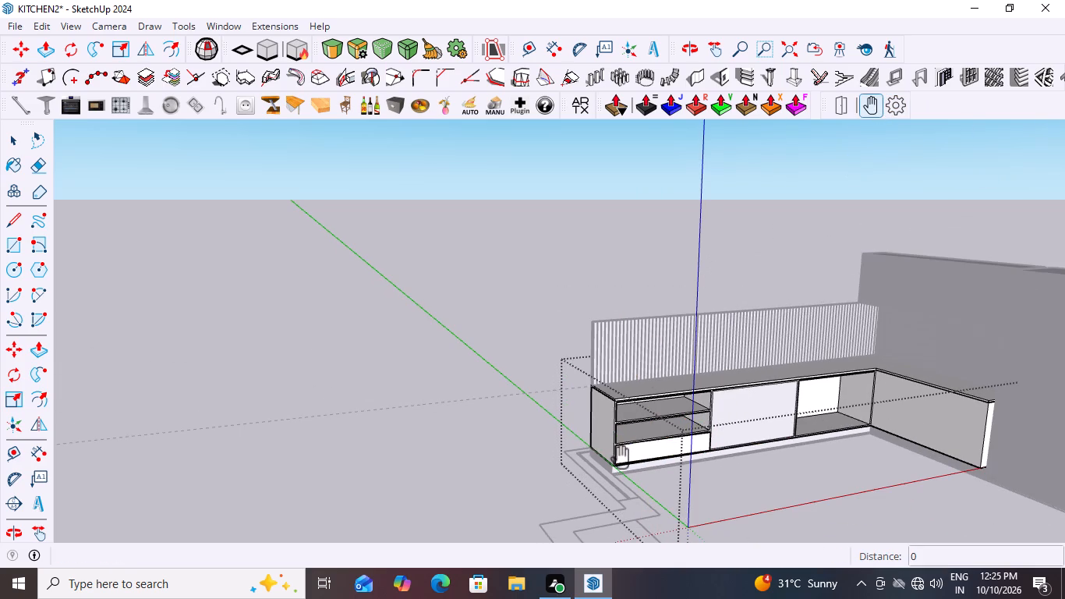
pyautogui.click(611, 442)
pyautogui.scroll(3, 671, 441)
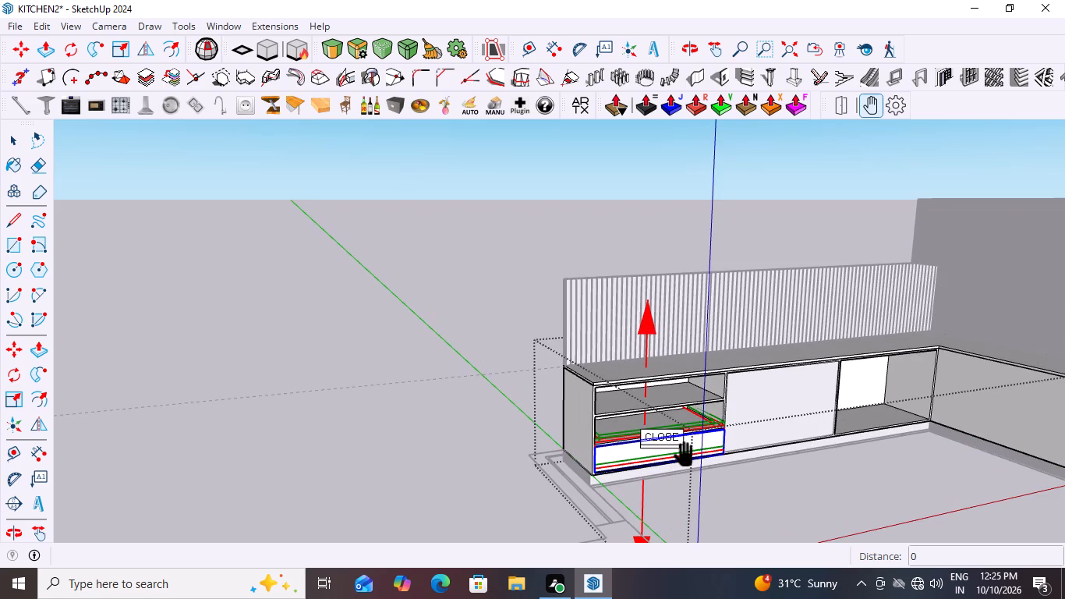
pyautogui.click(670, 439)
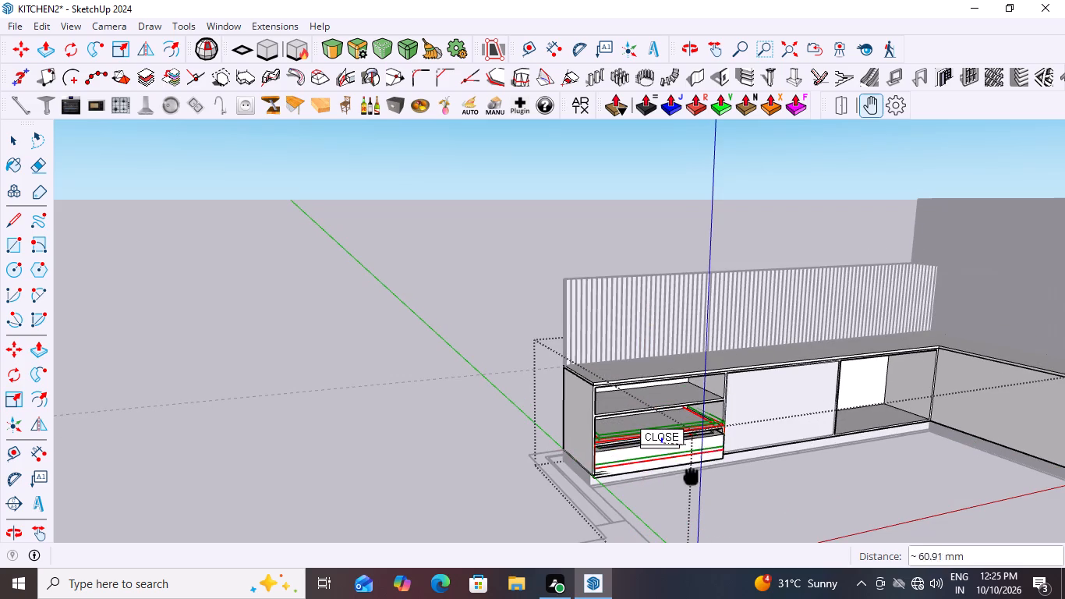
pyautogui.press('Escape')
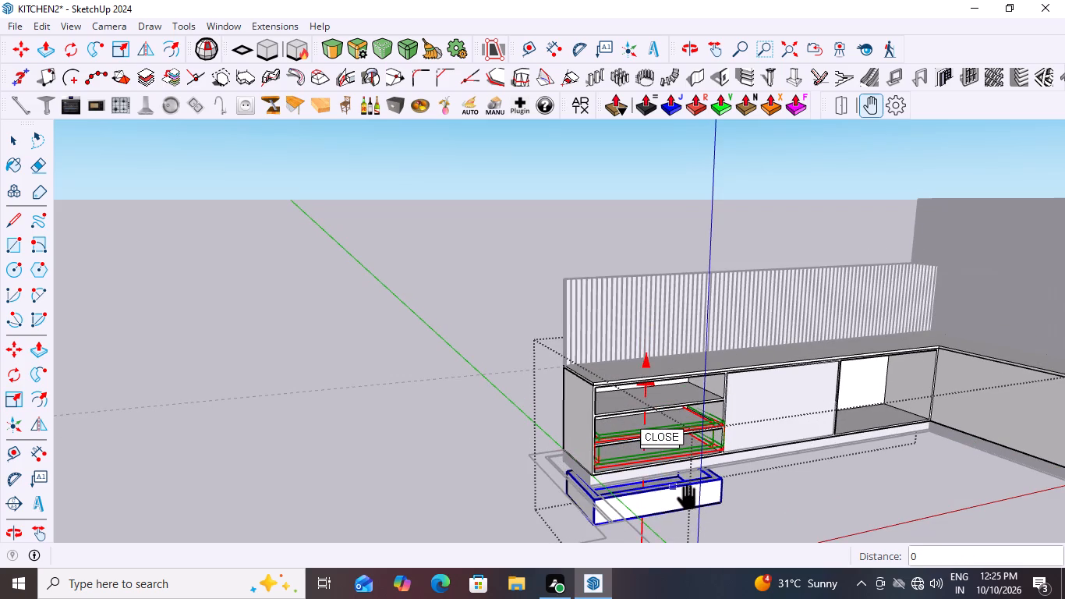
# Undo the lowest drawer's downward test slide and leave the cabinet group.
pyautogui.press('Escape')
pyautogui.press('Escape')
pyautogui.scroll(-2, 494, 375)
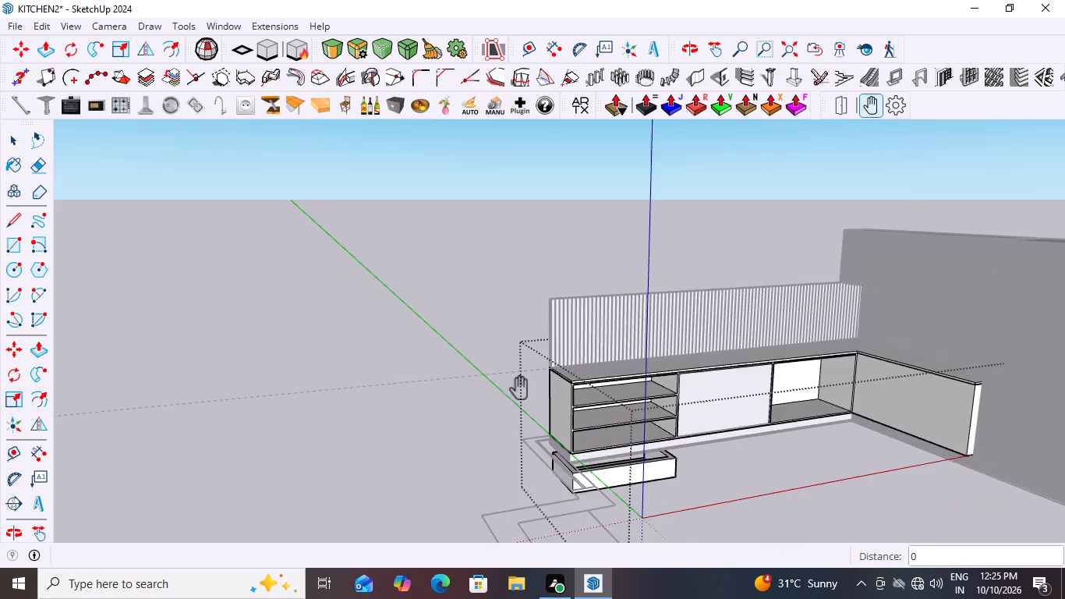
pyautogui.scroll(-7, 507, 375)
pyautogui.press('space')
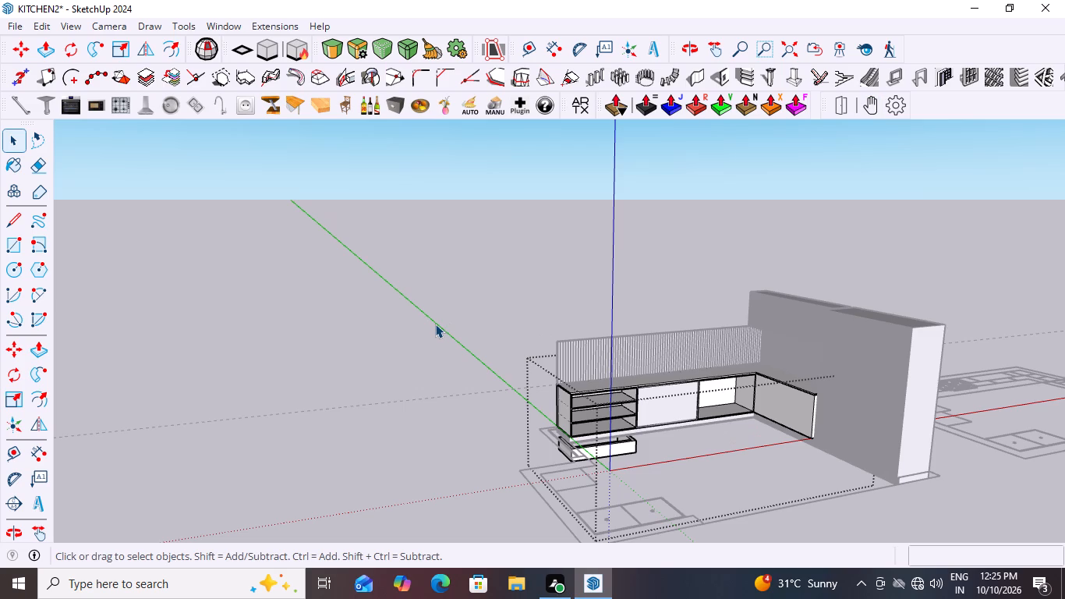
pyautogui.hotkey('ctrl', 'z')
pyautogui.hotkey('ctrl', 'z')
pyautogui.doubleClick(473, 283)
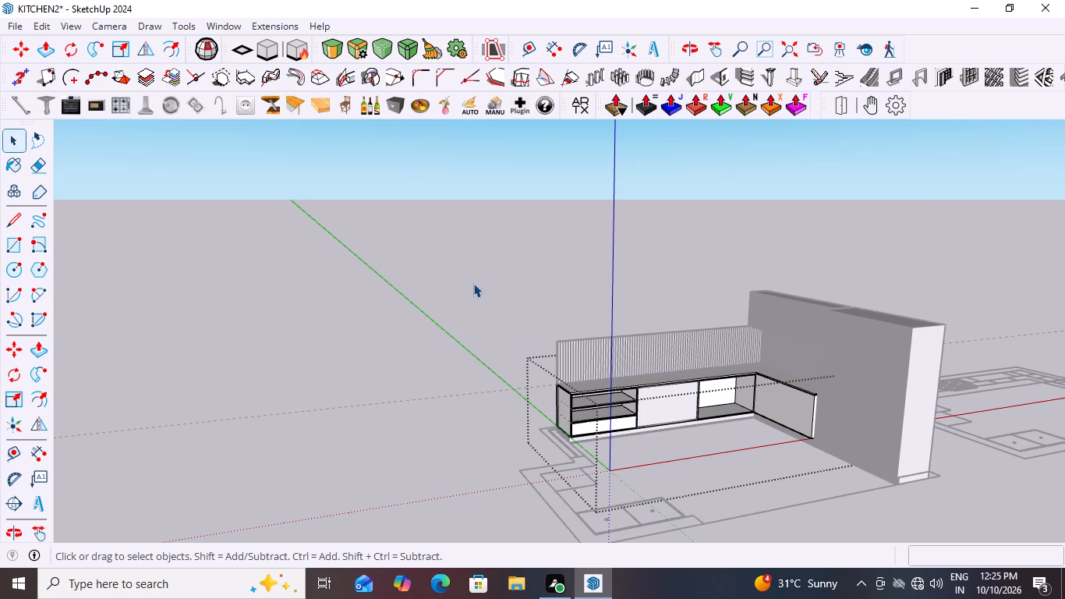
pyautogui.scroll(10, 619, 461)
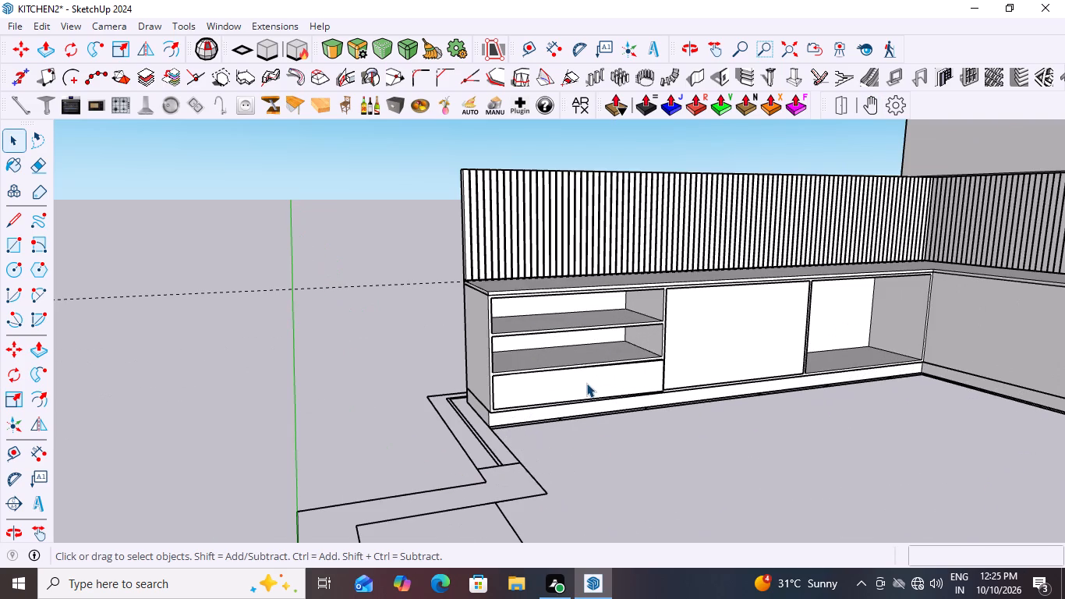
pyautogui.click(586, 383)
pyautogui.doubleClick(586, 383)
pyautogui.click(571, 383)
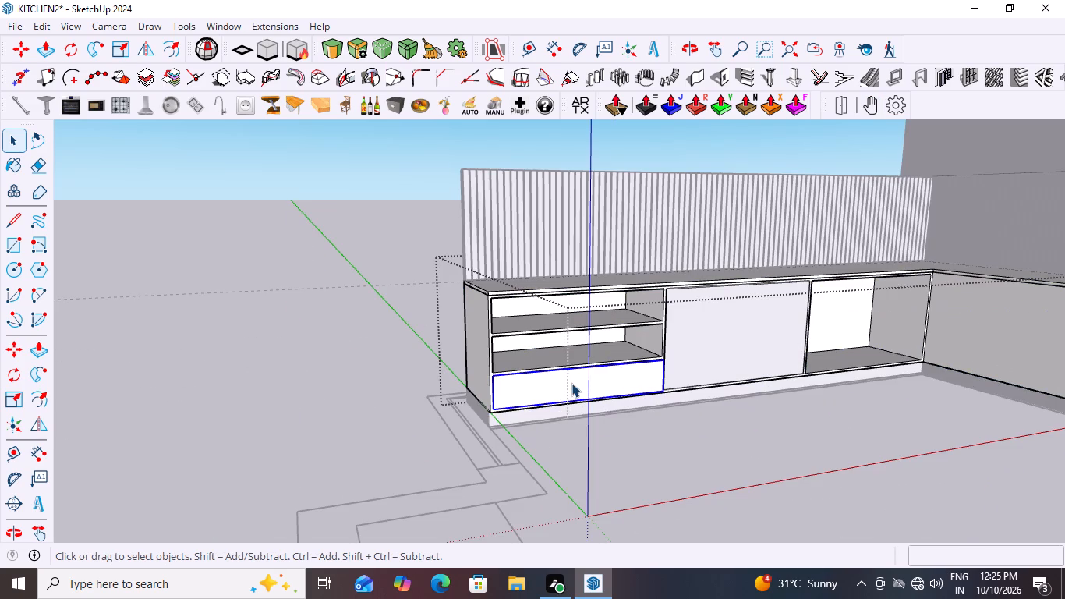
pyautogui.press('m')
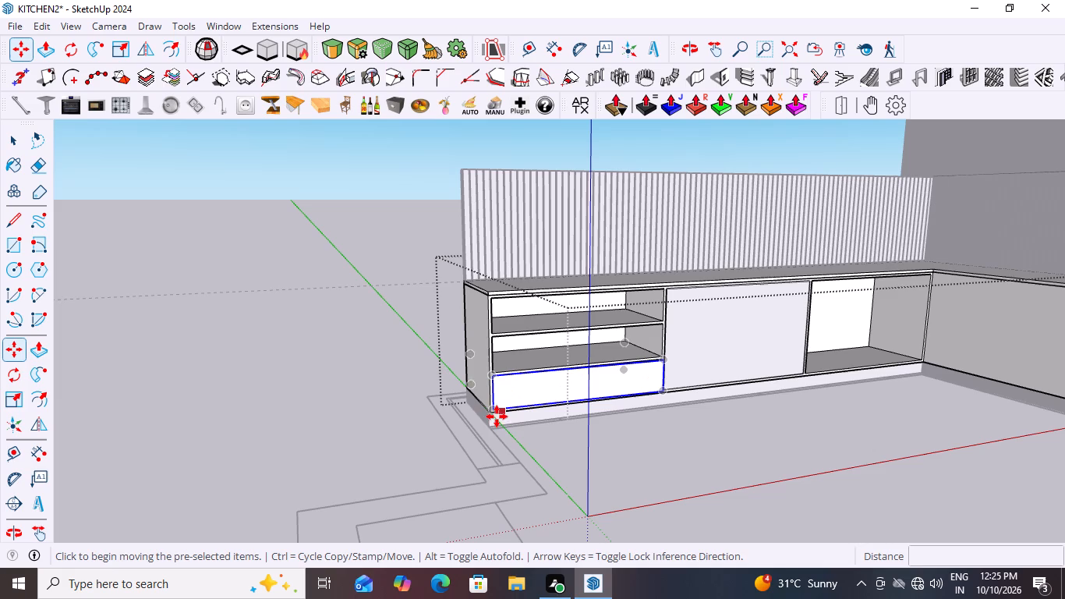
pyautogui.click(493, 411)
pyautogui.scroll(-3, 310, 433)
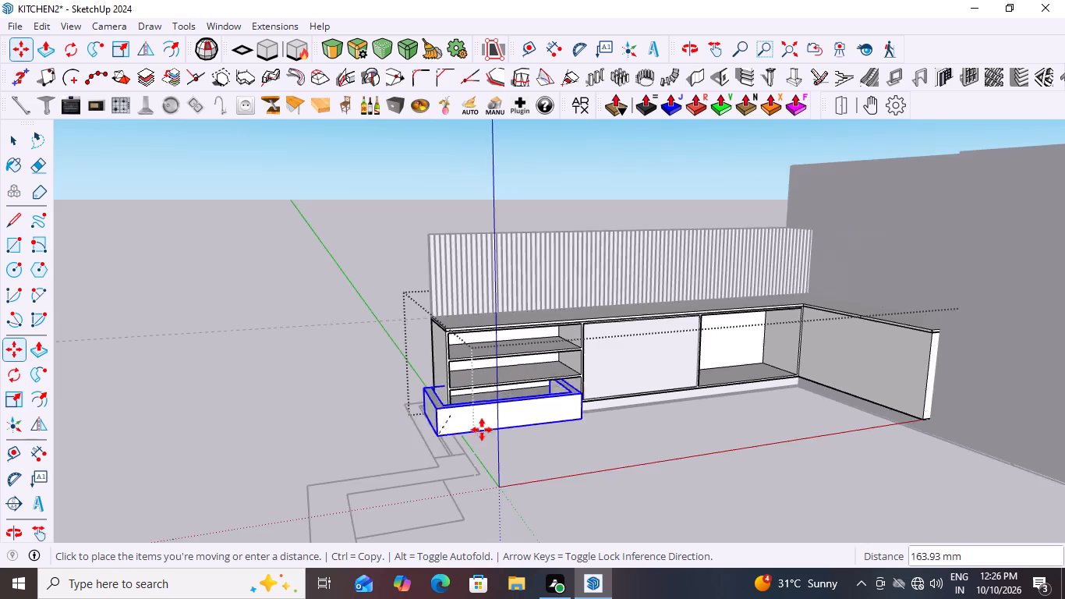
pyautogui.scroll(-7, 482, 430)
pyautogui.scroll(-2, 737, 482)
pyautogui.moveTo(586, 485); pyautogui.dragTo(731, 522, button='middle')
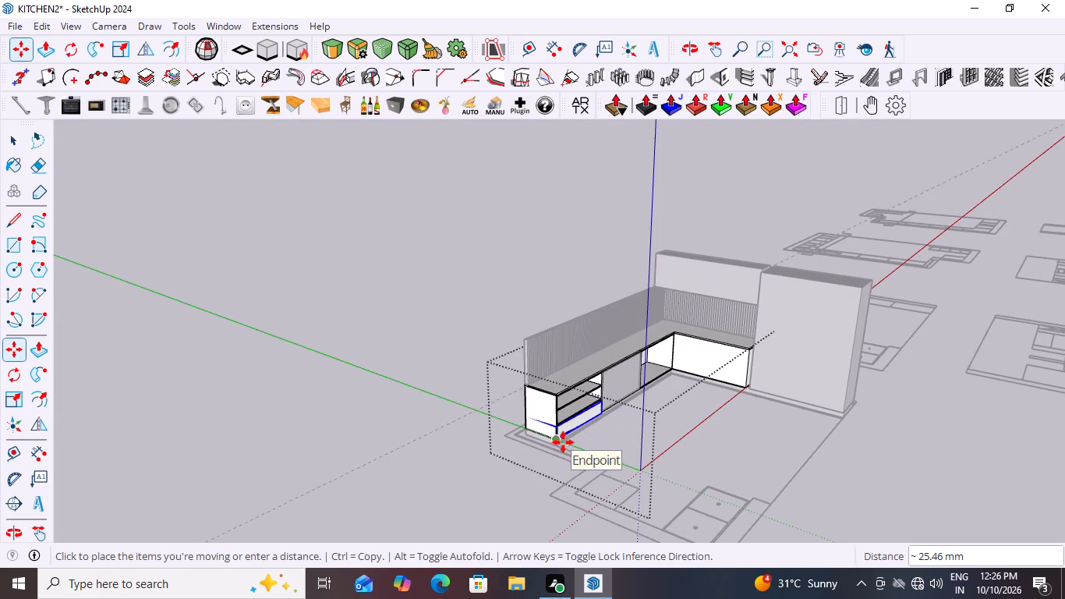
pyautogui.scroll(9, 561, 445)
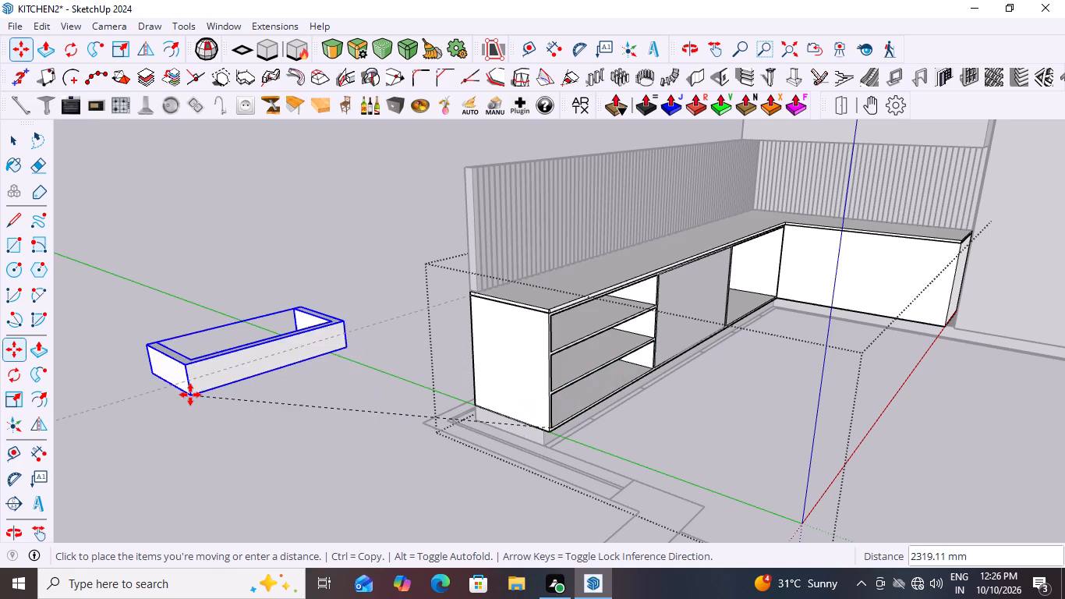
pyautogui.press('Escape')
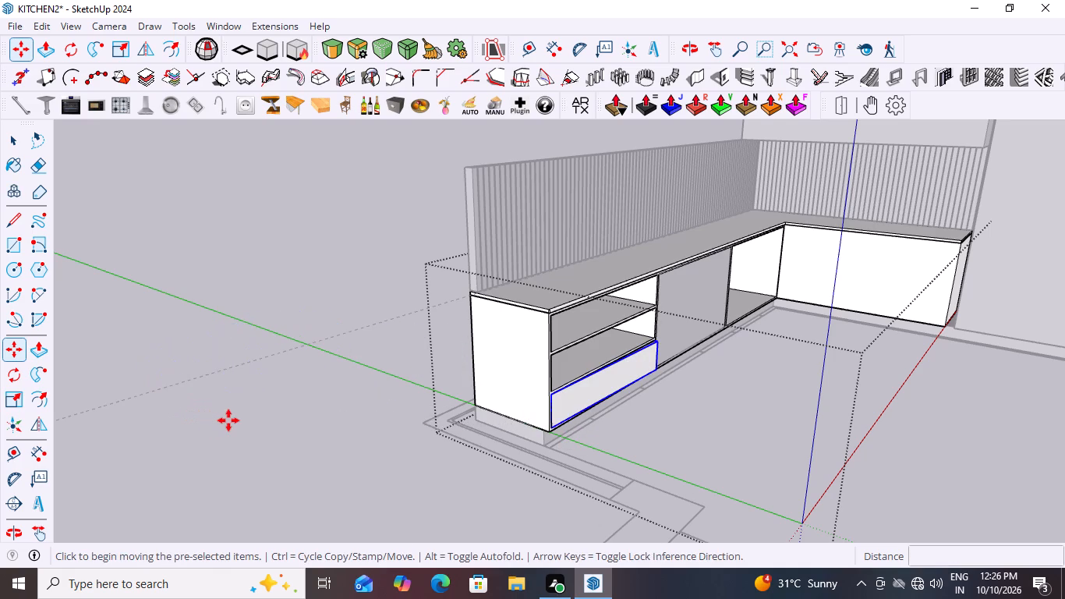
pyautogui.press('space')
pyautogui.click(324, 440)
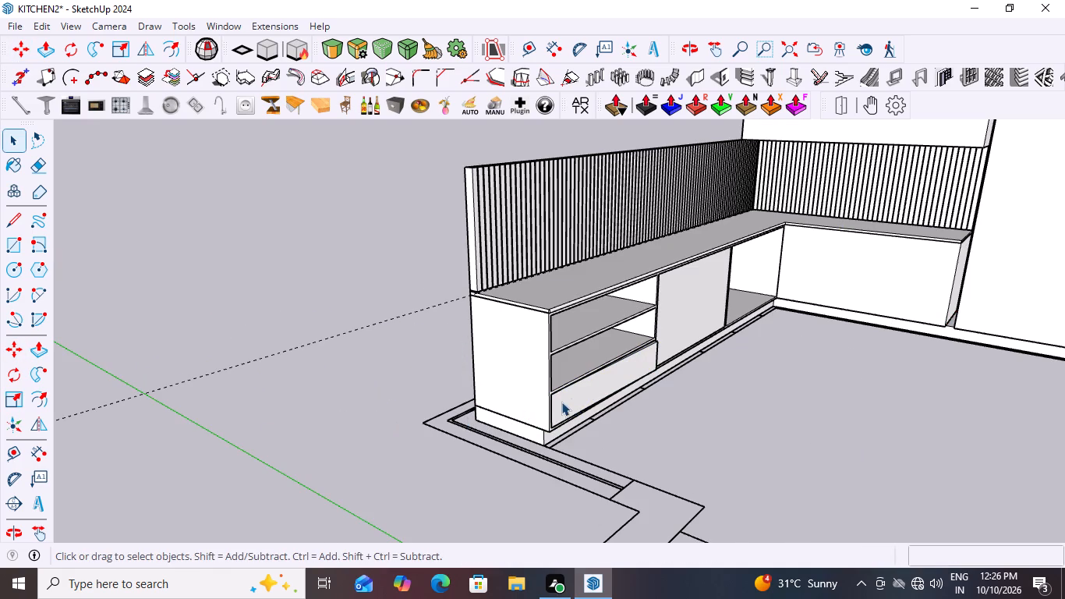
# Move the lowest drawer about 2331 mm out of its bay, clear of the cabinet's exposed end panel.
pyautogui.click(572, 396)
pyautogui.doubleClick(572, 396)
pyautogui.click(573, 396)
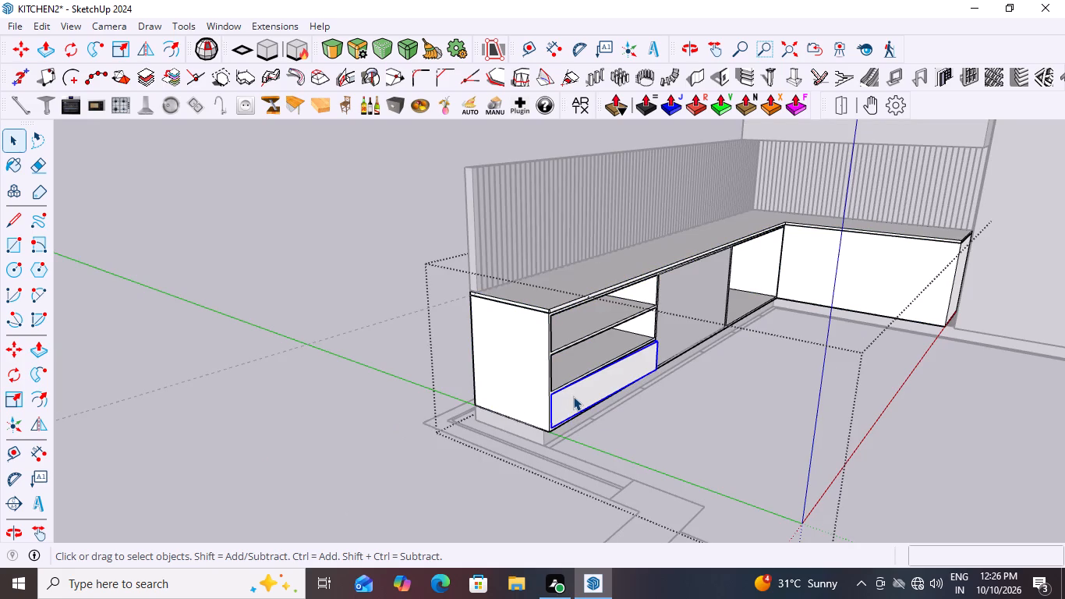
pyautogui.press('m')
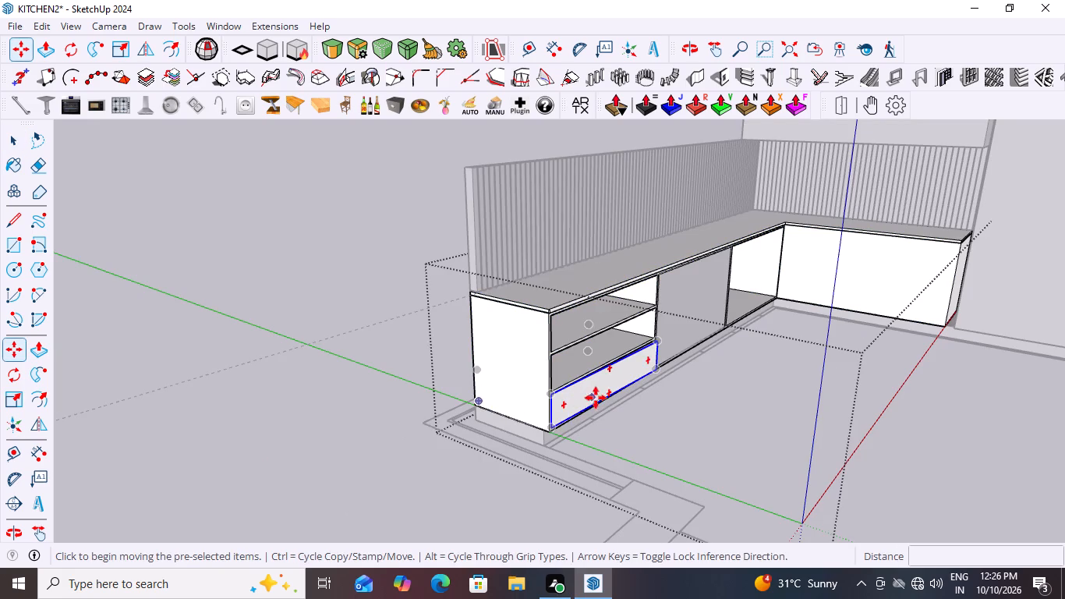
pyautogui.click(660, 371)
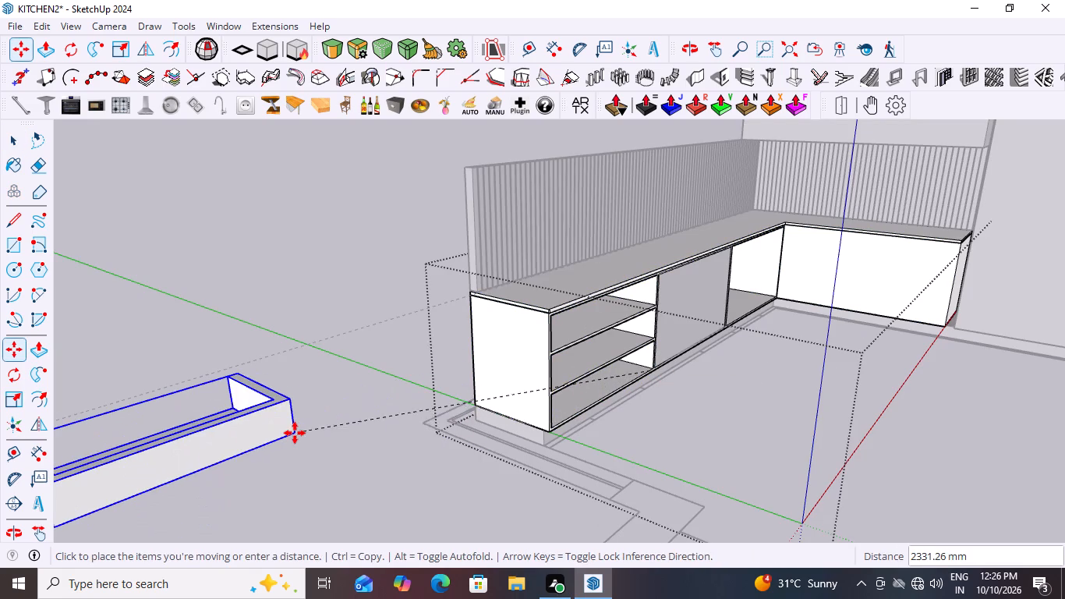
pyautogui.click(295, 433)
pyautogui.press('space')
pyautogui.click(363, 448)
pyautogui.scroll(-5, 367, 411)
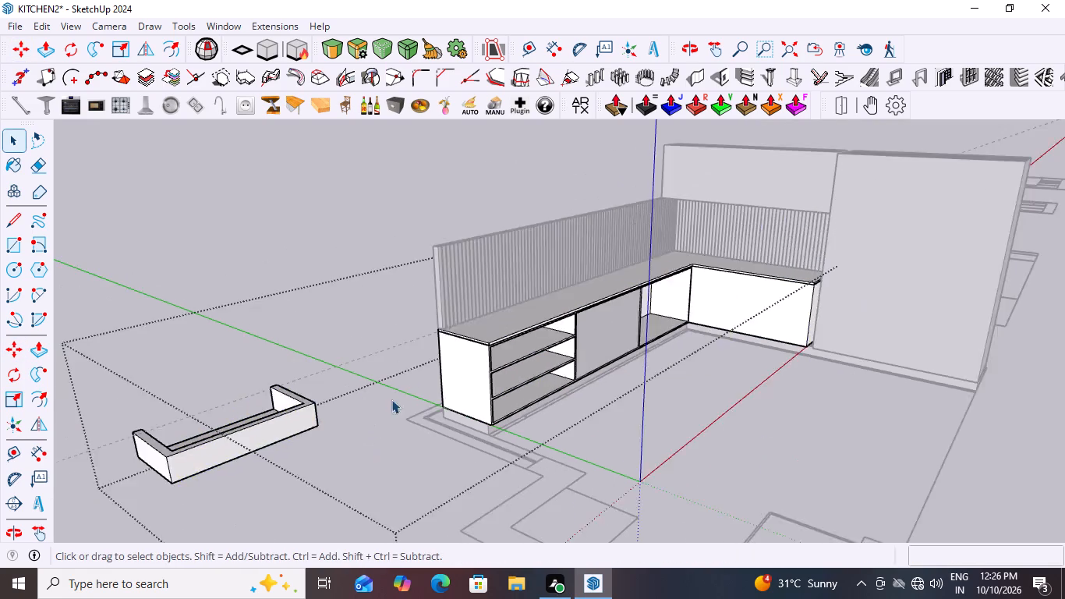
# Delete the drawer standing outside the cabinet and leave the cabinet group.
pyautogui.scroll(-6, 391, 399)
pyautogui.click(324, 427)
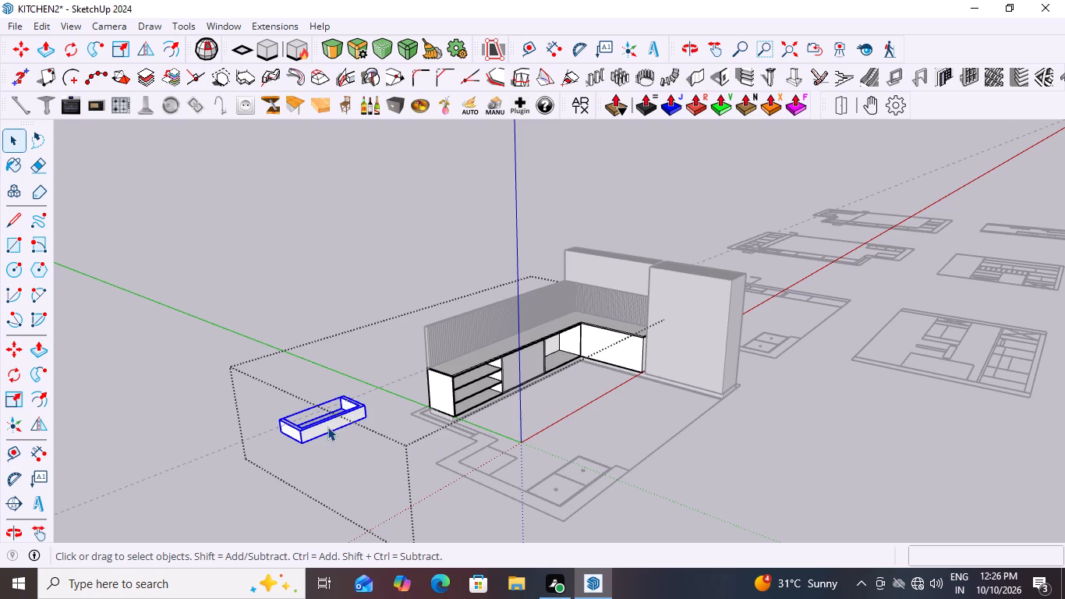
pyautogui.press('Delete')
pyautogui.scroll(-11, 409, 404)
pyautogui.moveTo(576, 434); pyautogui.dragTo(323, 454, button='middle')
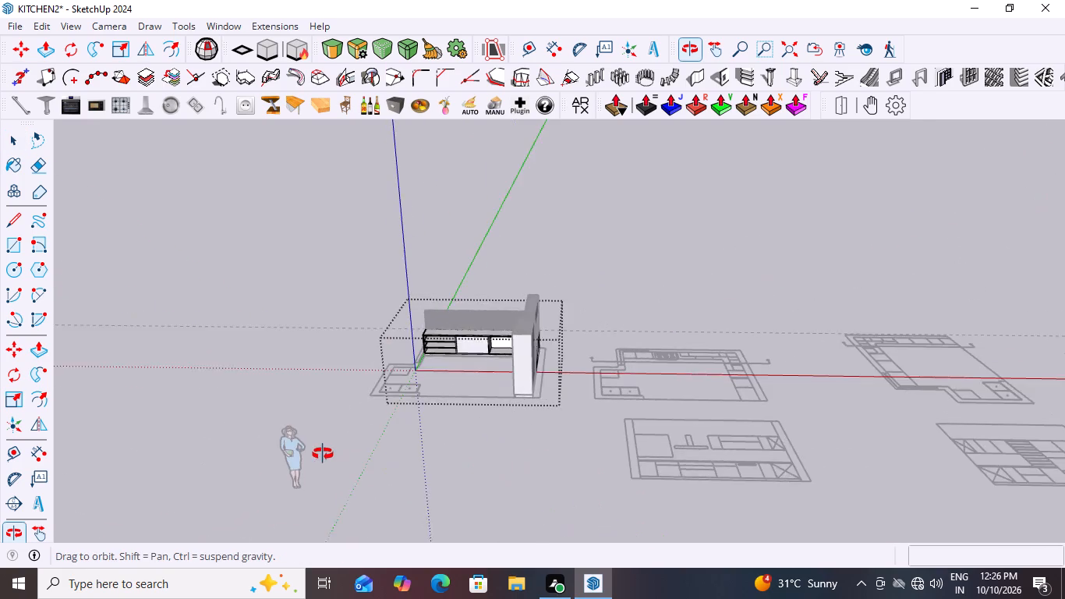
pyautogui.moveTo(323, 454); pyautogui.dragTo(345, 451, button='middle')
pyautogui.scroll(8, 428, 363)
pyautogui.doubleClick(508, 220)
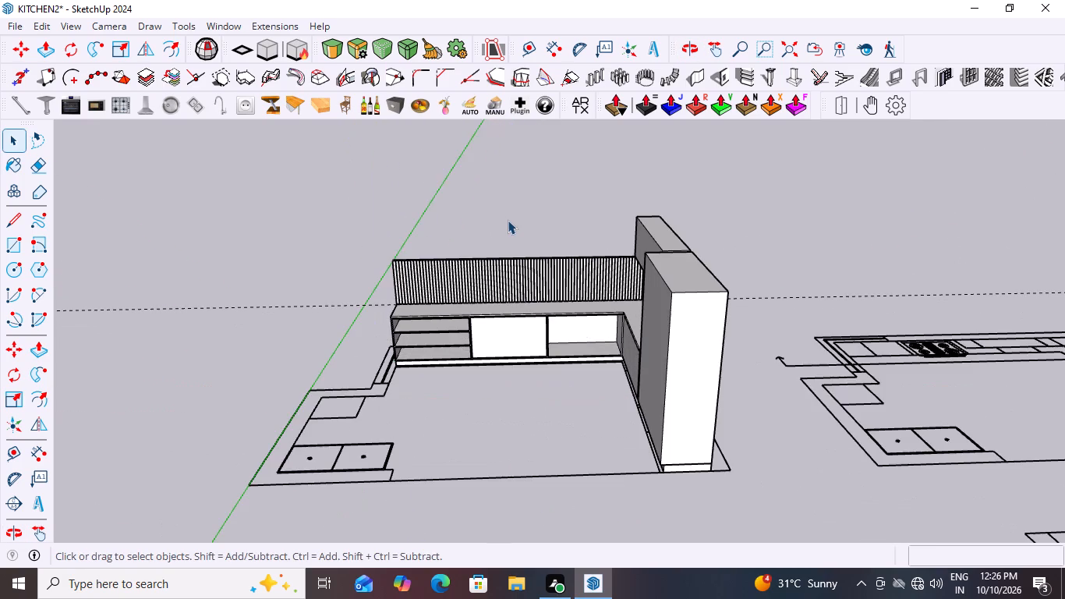
# Examine the base cabinet run, including the empty lowest drawer bay and the front panel of the middle unit.
pyautogui.scroll(8, 490, 339)
pyautogui.moveTo(513, 381); pyautogui.dragTo(512, 355, button='middle')
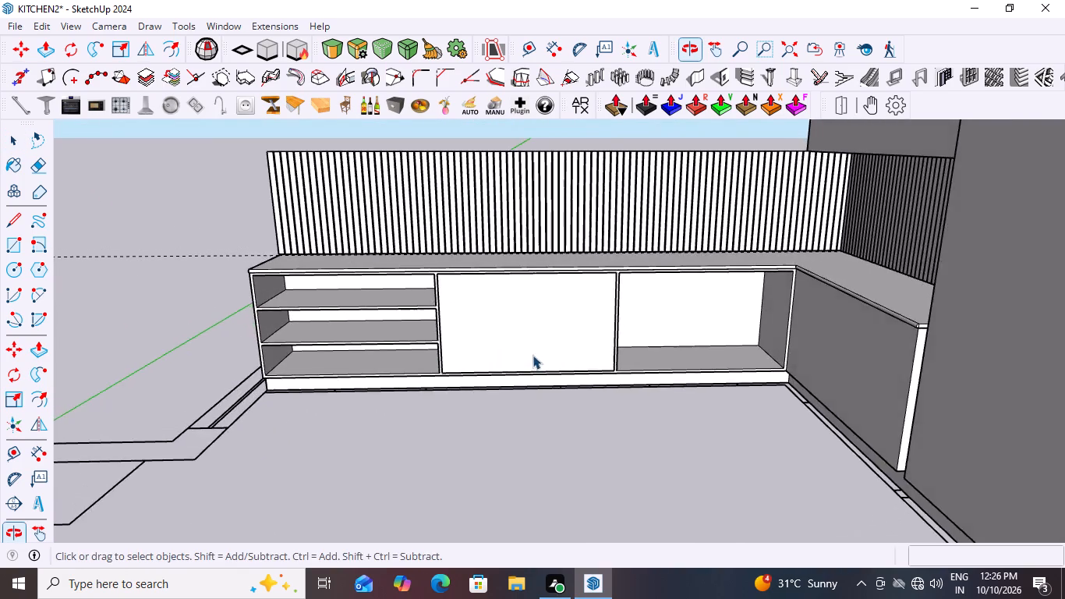
pyautogui.scroll(6, 535, 355)
pyautogui.moveTo(495, 378); pyautogui.dragTo(591, 390, button='middle')
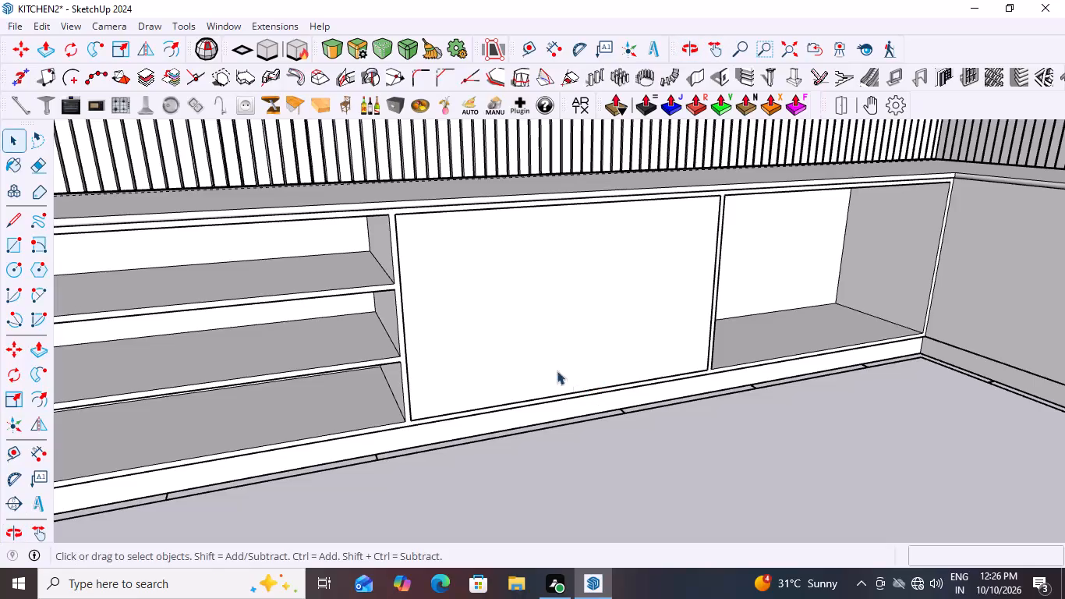
pyautogui.click(474, 322)
pyautogui.scroll(-2, 465, 346)
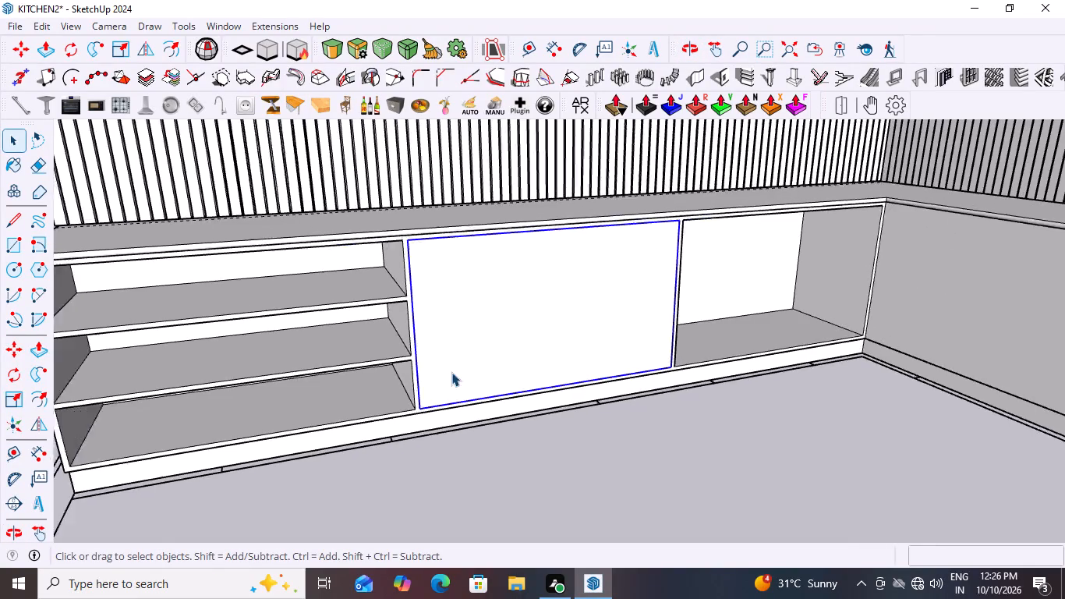
pyautogui.scroll(-6, 451, 372)
pyautogui.moveTo(516, 452); pyautogui.dragTo(366, 385, button='middle')
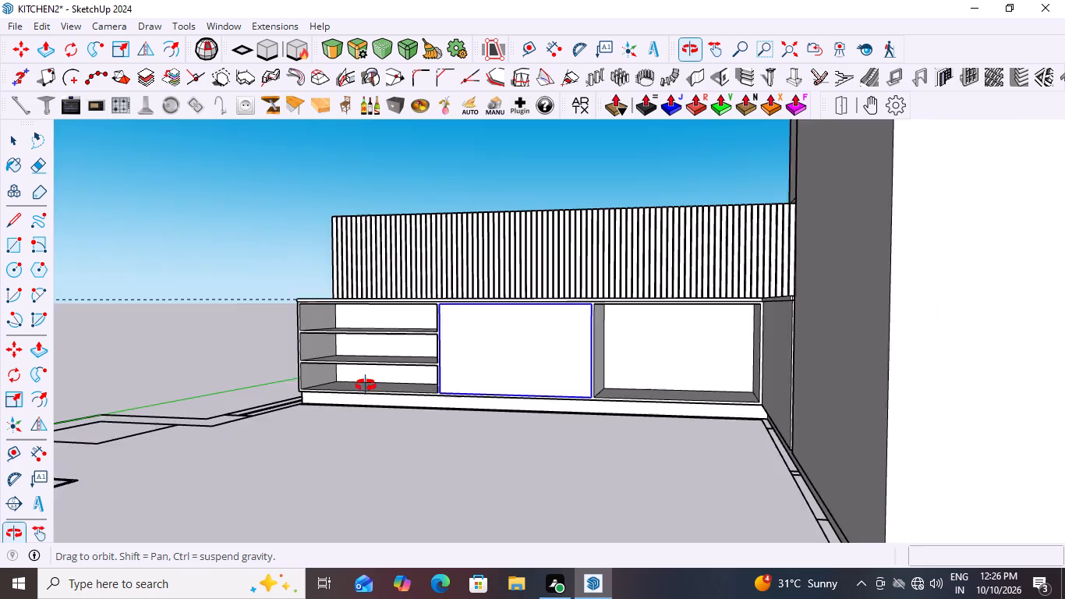
pyautogui.moveTo(366, 385); pyautogui.dragTo(433, 399, button='middle')
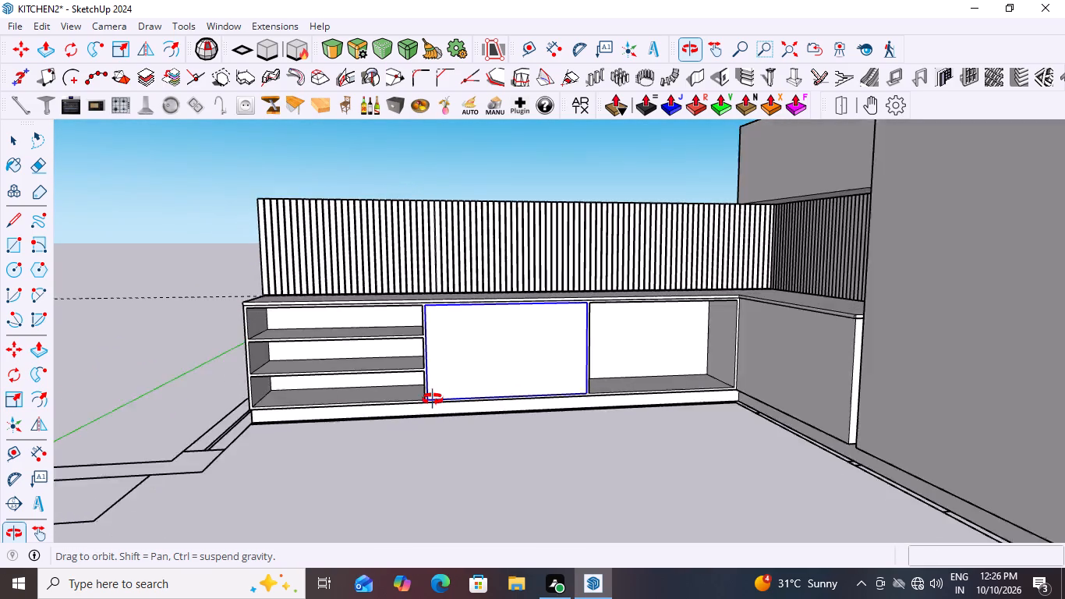
pyautogui.moveTo(433, 399); pyautogui.dragTo(452, 400, button='middle')
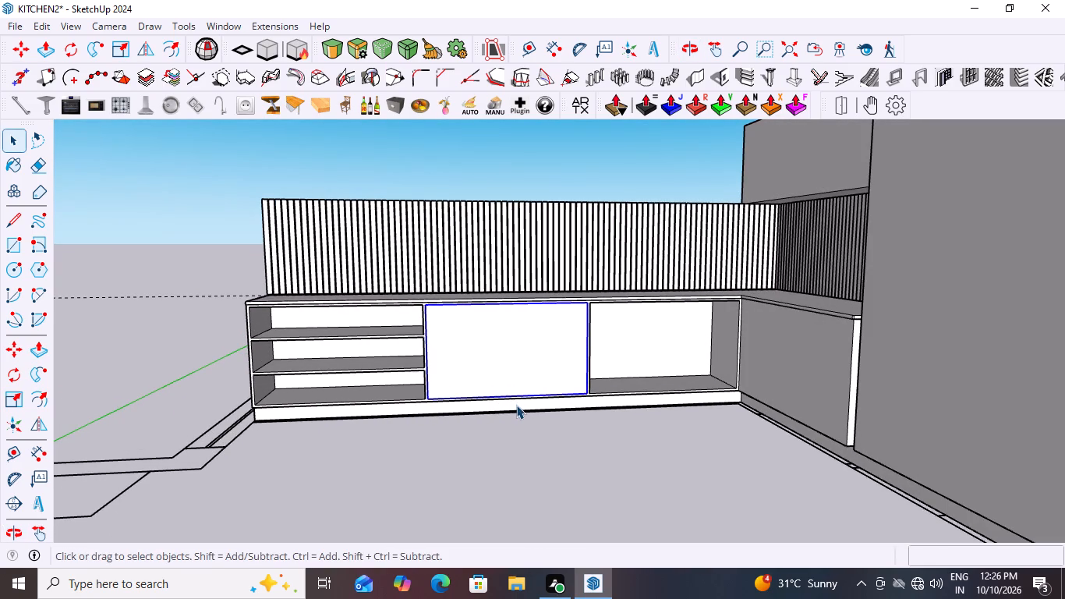
pyautogui.scroll(-9, 516, 405)
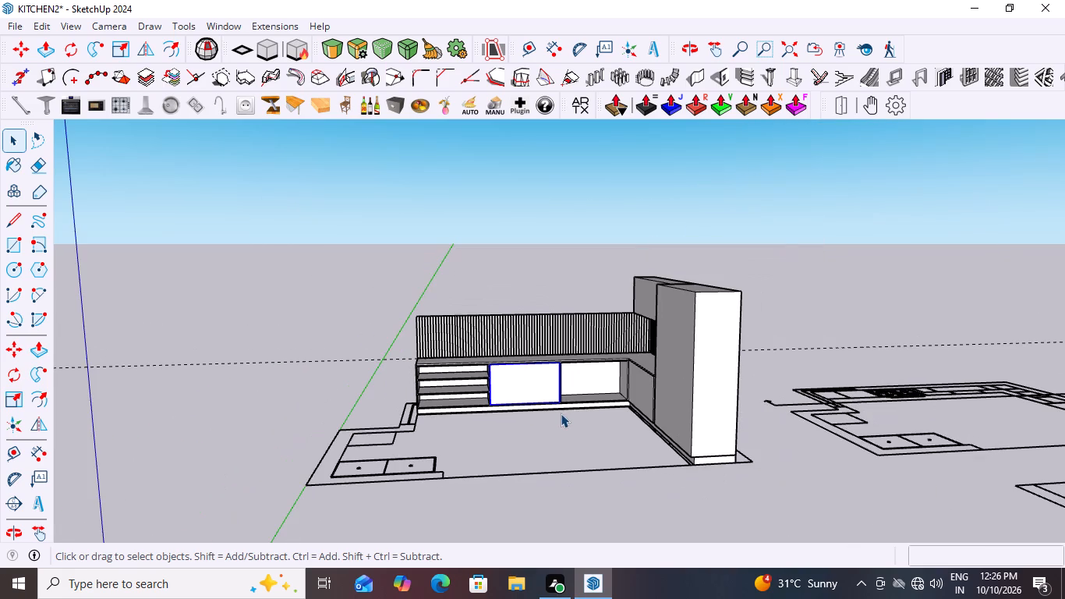
pyautogui.click(539, 265)
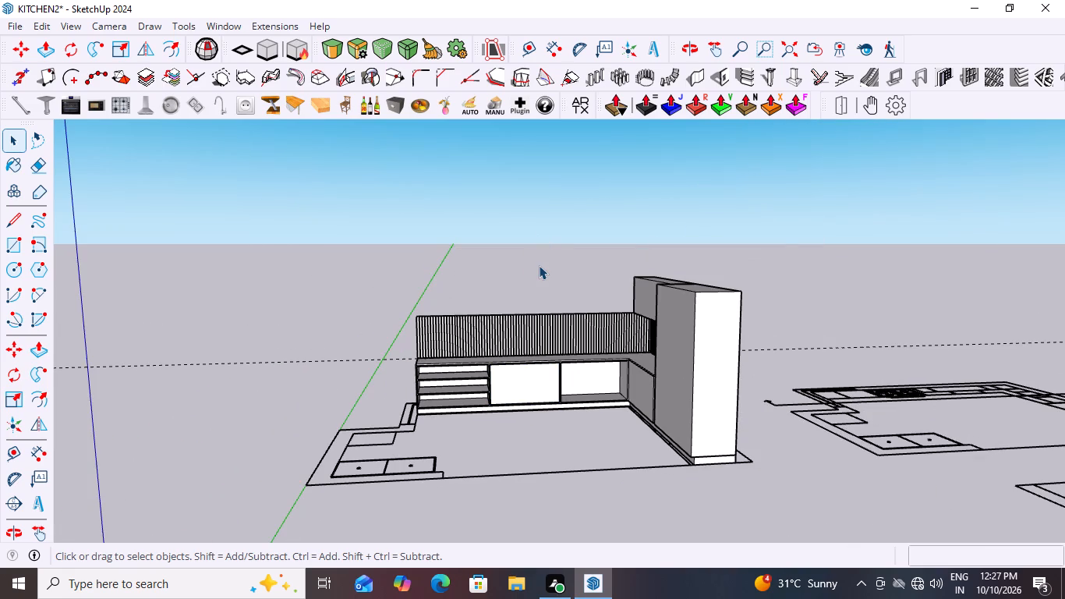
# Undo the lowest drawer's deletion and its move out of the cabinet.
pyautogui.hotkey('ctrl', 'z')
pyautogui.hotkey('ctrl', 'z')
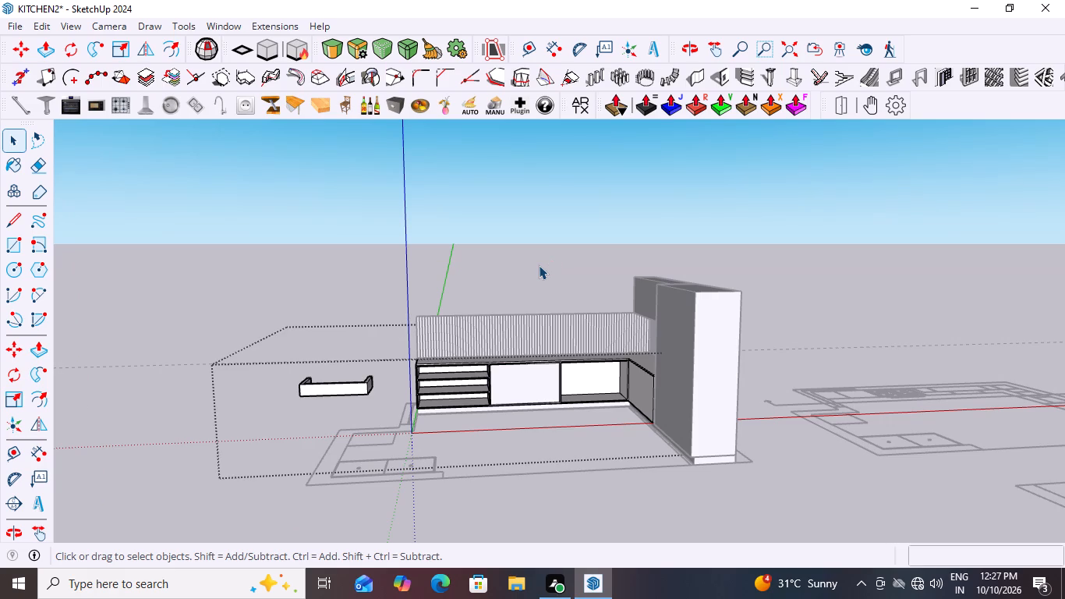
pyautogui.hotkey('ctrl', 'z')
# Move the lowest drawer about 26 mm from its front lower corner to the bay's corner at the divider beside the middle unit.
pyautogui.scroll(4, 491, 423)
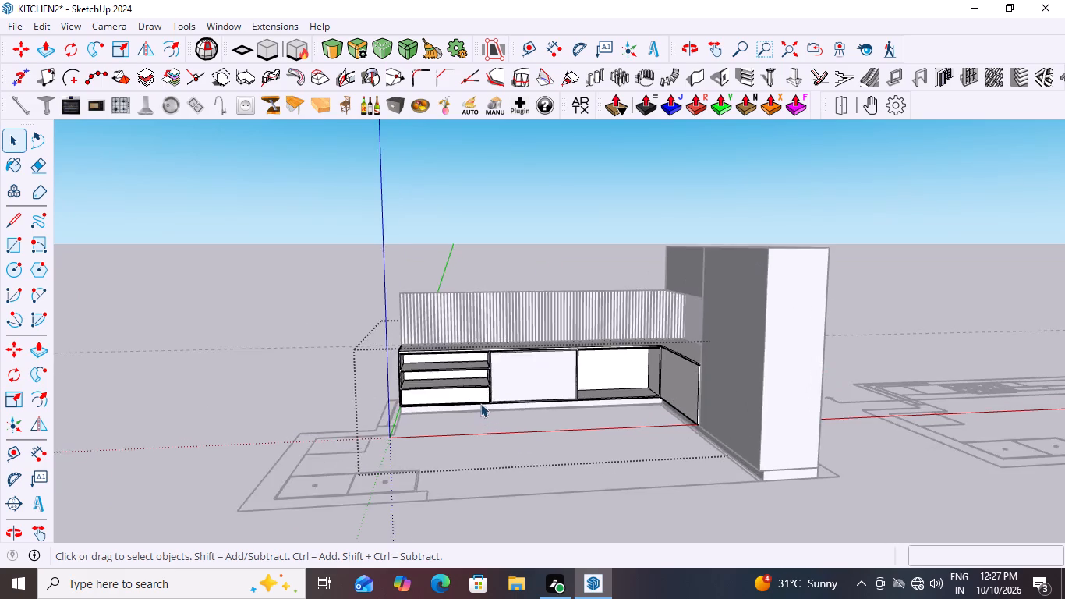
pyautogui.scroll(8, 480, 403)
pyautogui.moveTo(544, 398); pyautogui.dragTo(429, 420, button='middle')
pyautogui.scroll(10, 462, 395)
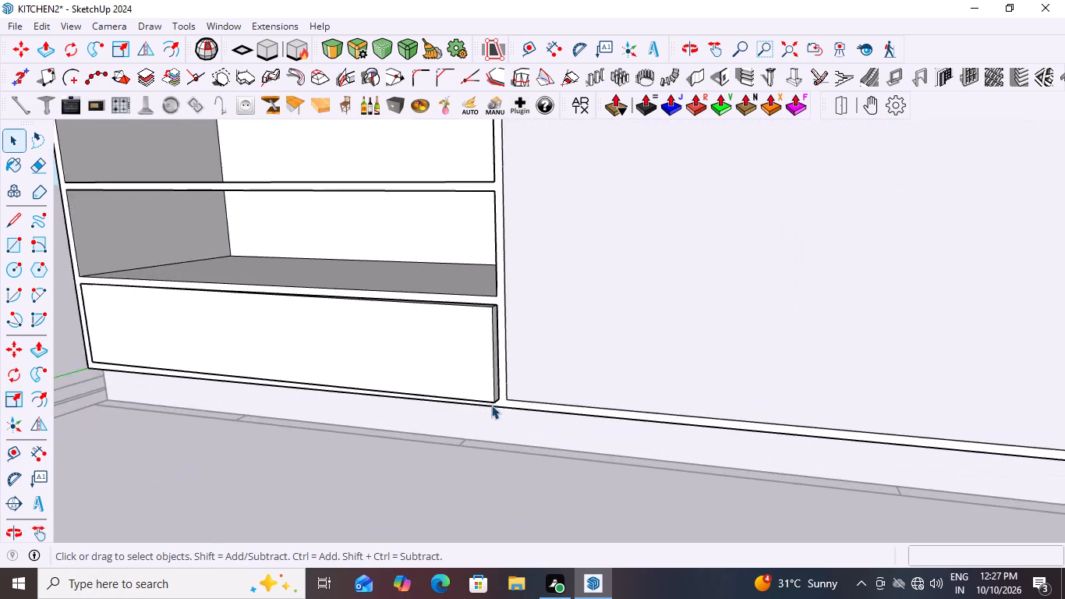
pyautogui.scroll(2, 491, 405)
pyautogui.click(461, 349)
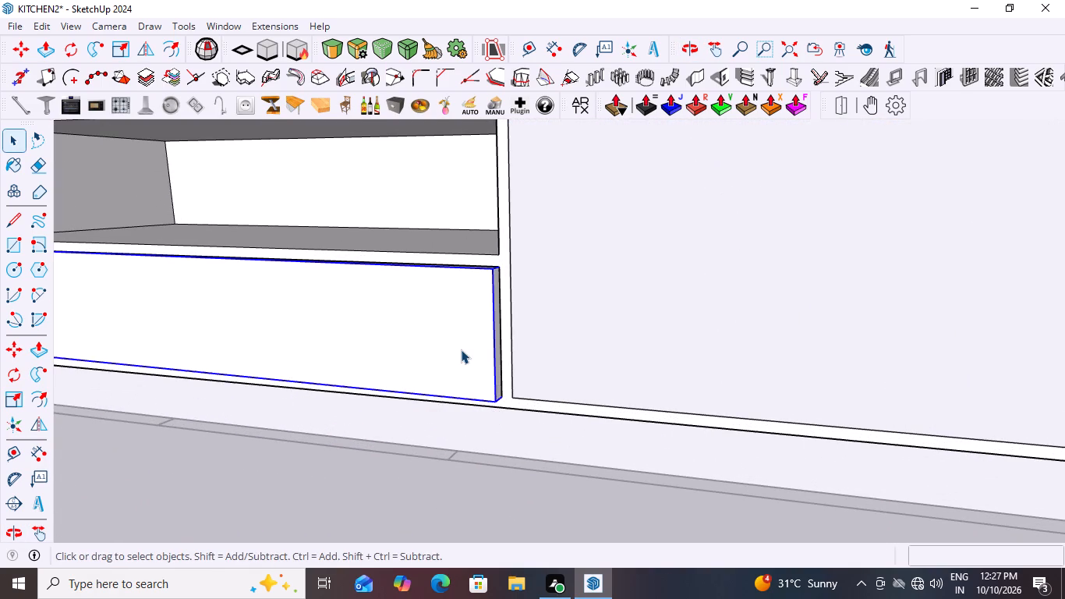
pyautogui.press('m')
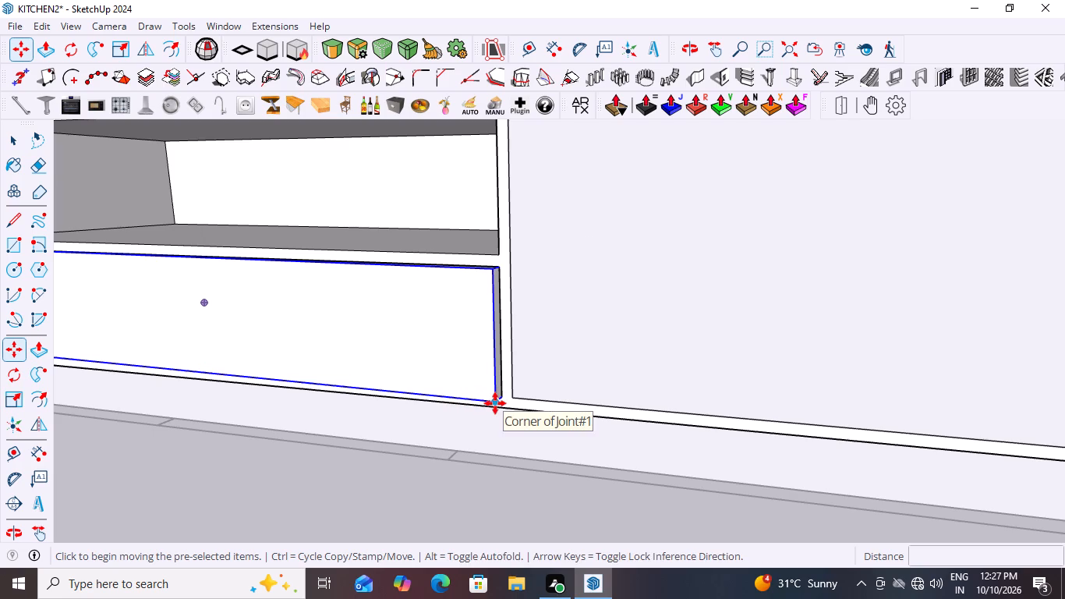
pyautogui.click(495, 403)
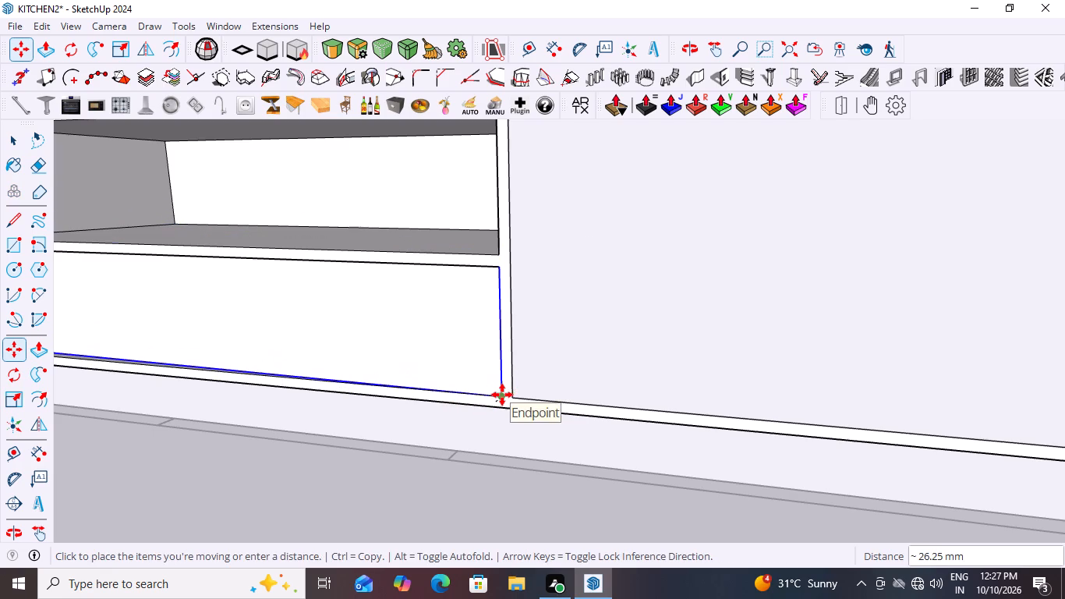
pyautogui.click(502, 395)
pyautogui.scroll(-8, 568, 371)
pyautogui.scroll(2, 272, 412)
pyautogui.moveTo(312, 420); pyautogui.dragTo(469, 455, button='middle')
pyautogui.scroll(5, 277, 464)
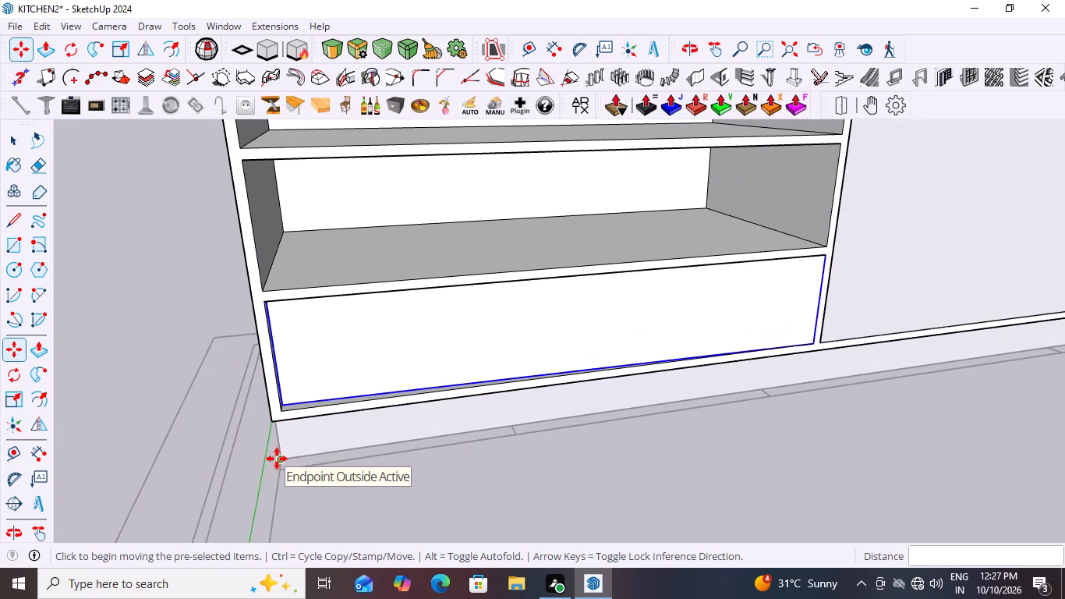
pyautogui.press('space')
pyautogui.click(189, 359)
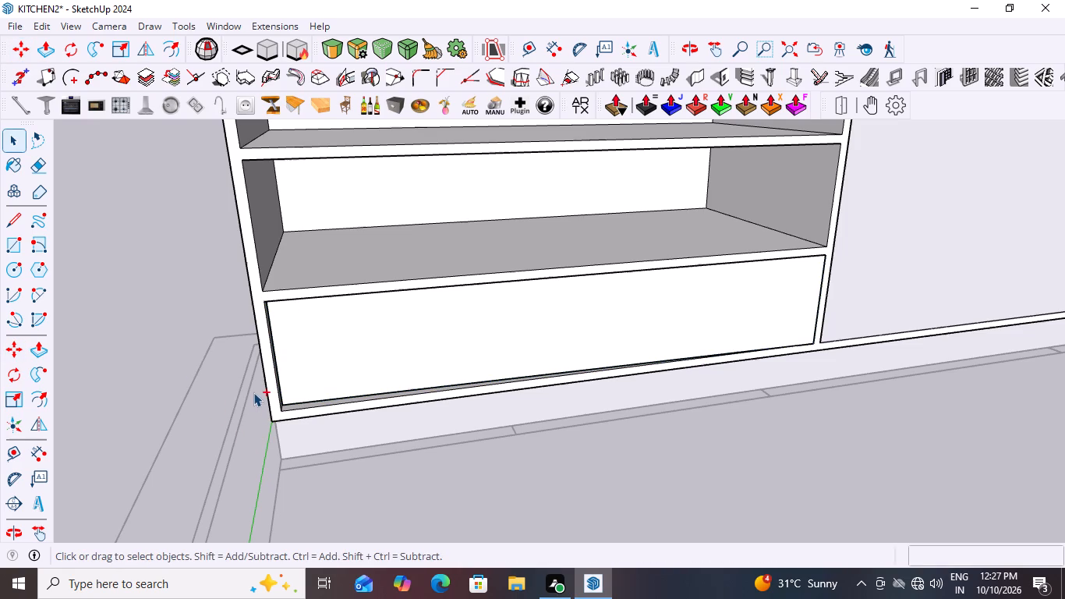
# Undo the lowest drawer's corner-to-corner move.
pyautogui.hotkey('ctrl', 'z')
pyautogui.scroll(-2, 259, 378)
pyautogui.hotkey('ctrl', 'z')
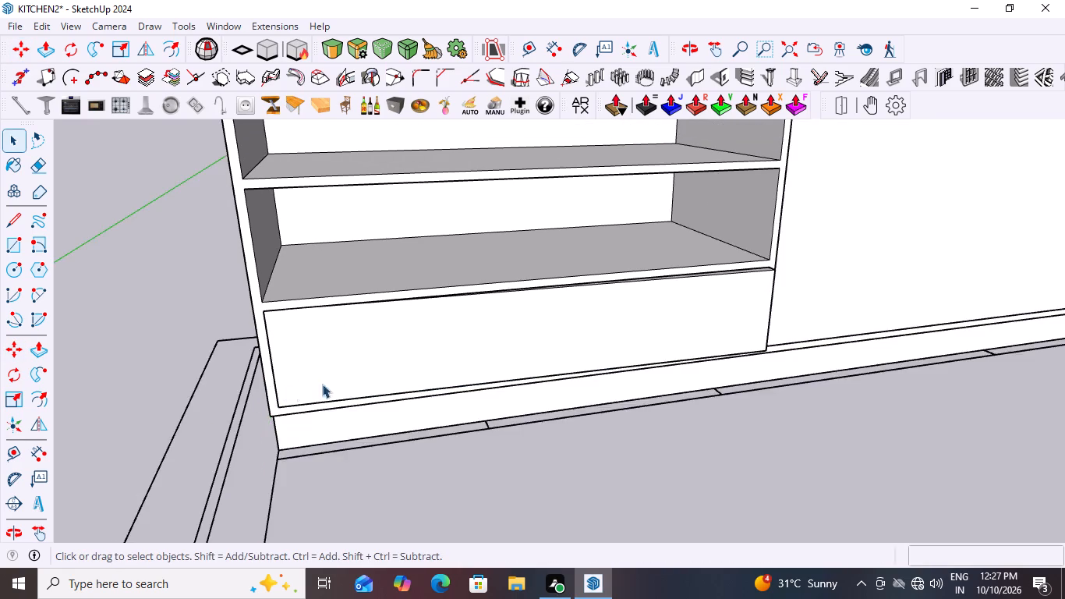
# Undo the remaining recent edits to the lowest drawer, going back to its earlier state inside the cabinet group.
pyautogui.scroll(-10, 353, 367)
pyautogui.hotkey('ctrl', 'z')
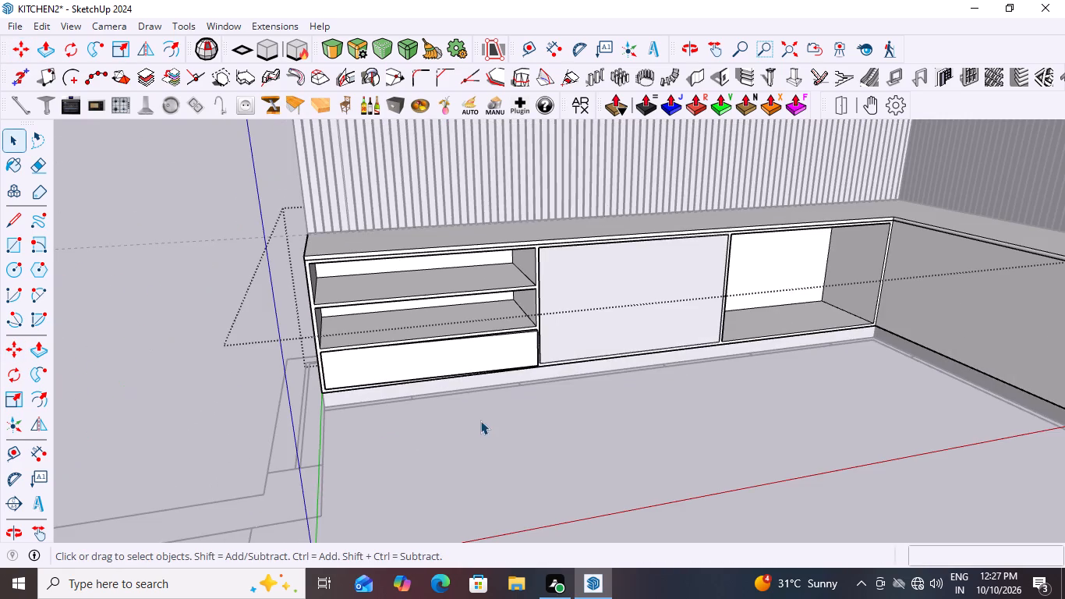
pyautogui.moveTo(479, 420); pyautogui.dragTo(387, 398, button='middle')
pyautogui.scroll(12, 467, 349)
pyautogui.scroll(-5, 465, 409)
pyautogui.hotkey('ctrl', 'z')
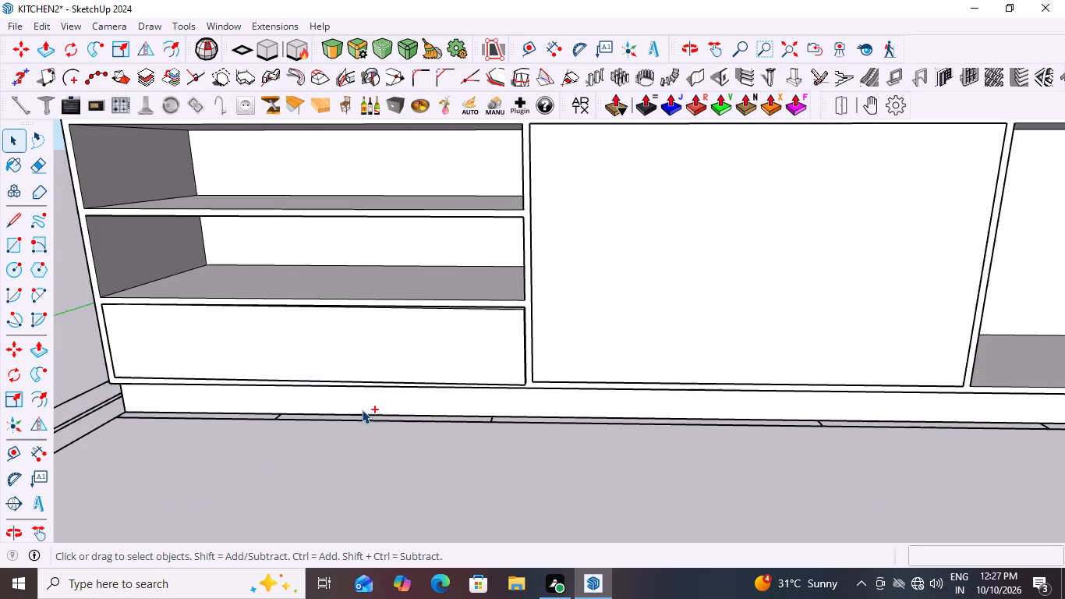
pyautogui.hotkey('ctrl', 'z')
pyautogui.hotkey('ctrl', 'z')
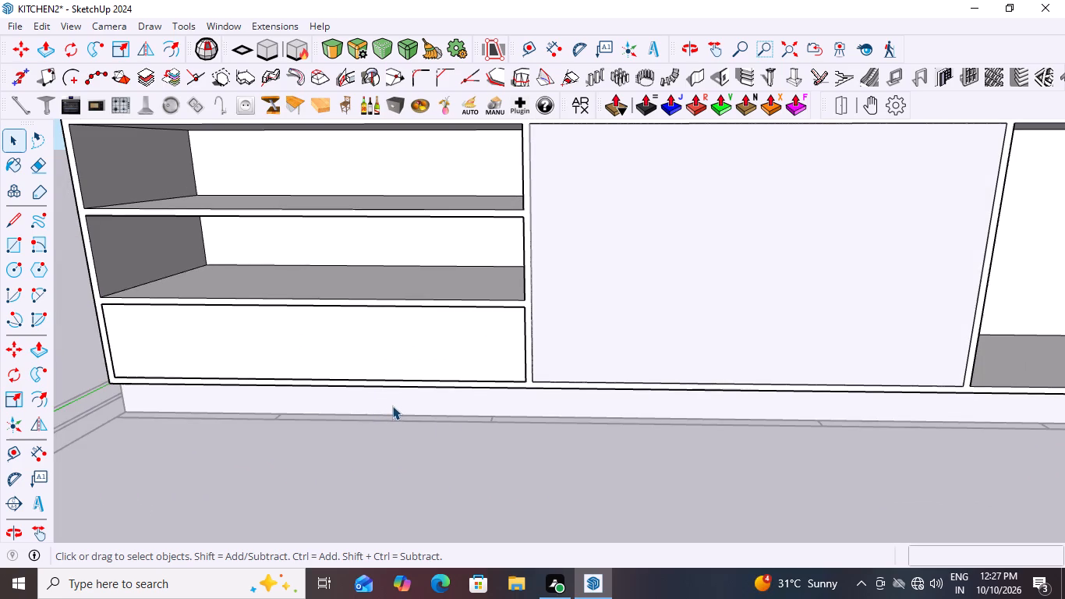
# Copy the lowest drawer about 224 mm up into the middle bay, aligning its front lower corner with the bay's corner at the divider.
pyautogui.scroll(-9, 380, 420)
pyautogui.press('space')
pyautogui.click(235, 190)
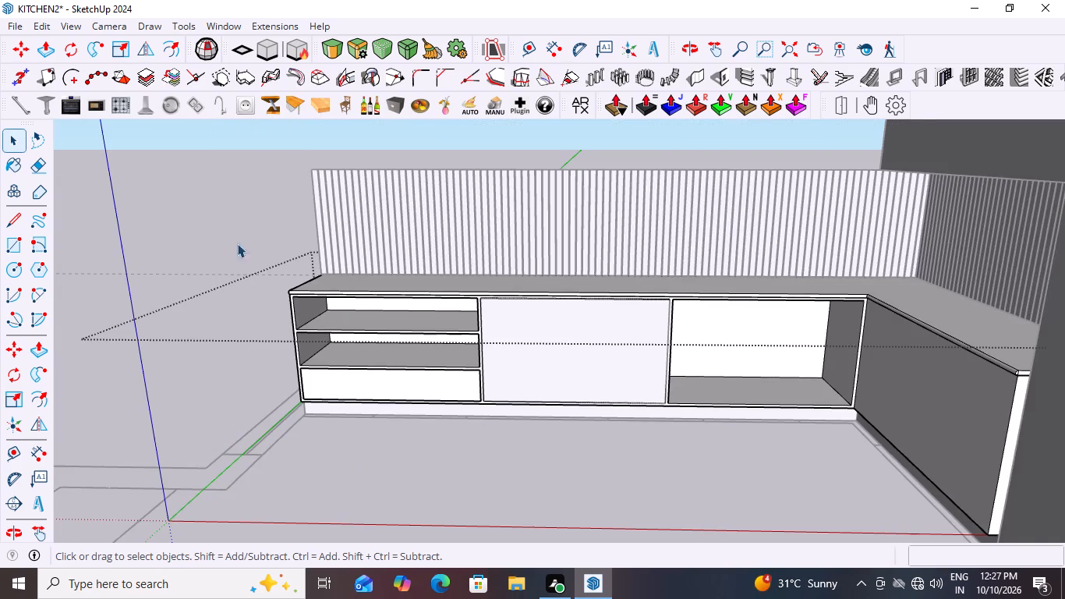
pyautogui.scroll(3, 369, 436)
pyautogui.click(392, 370)
pyautogui.scroll(2, 406, 403)
pyautogui.scroll(2, 507, 420)
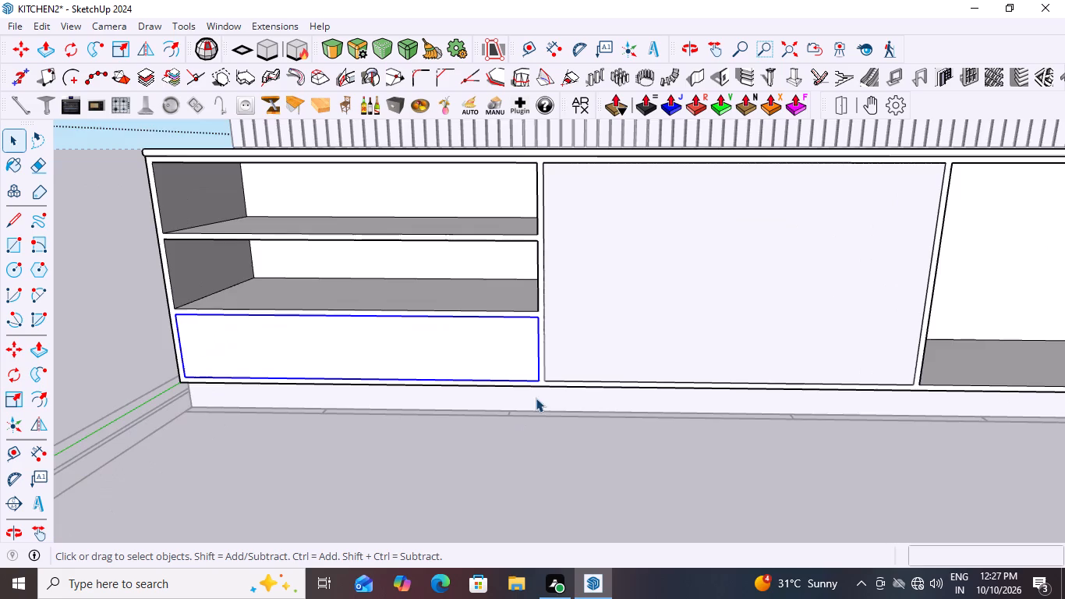
pyautogui.scroll(3, 536, 398)
pyautogui.press('m')
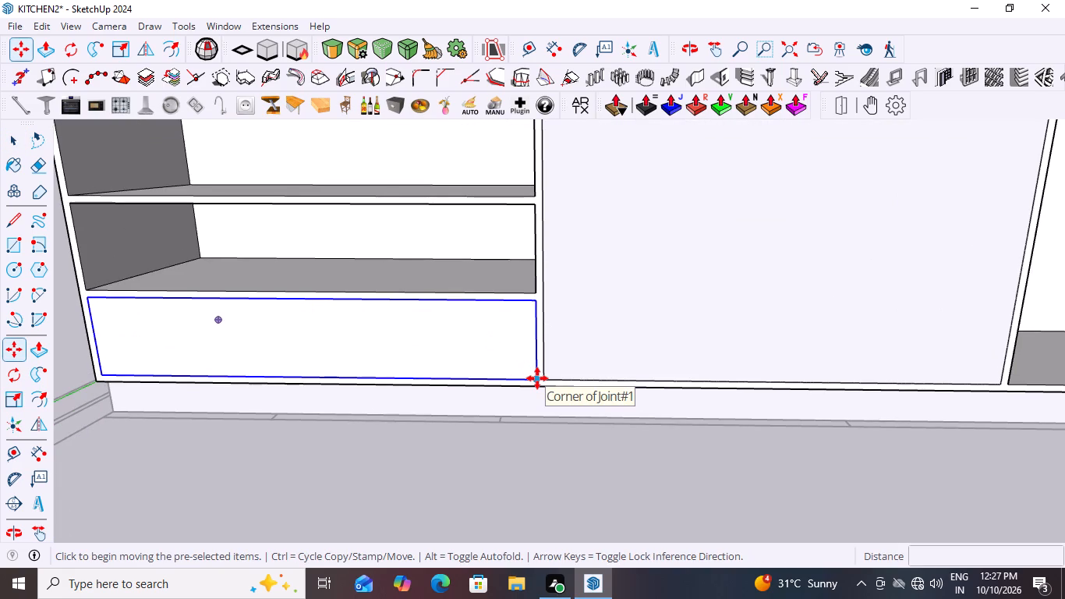
pyautogui.click(537, 378)
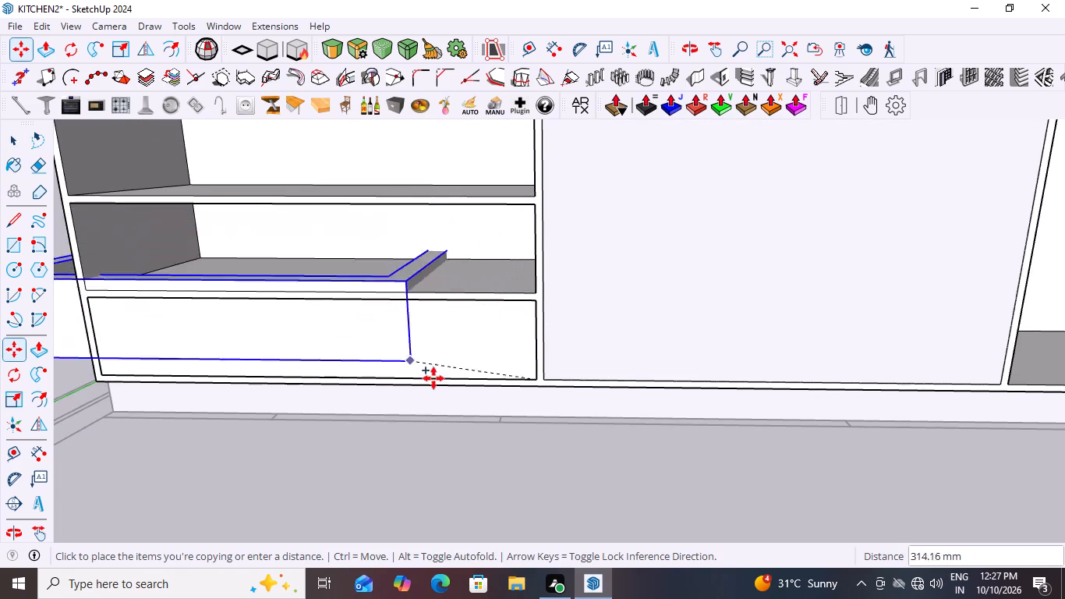
pyautogui.scroll(-10, 443, 395)
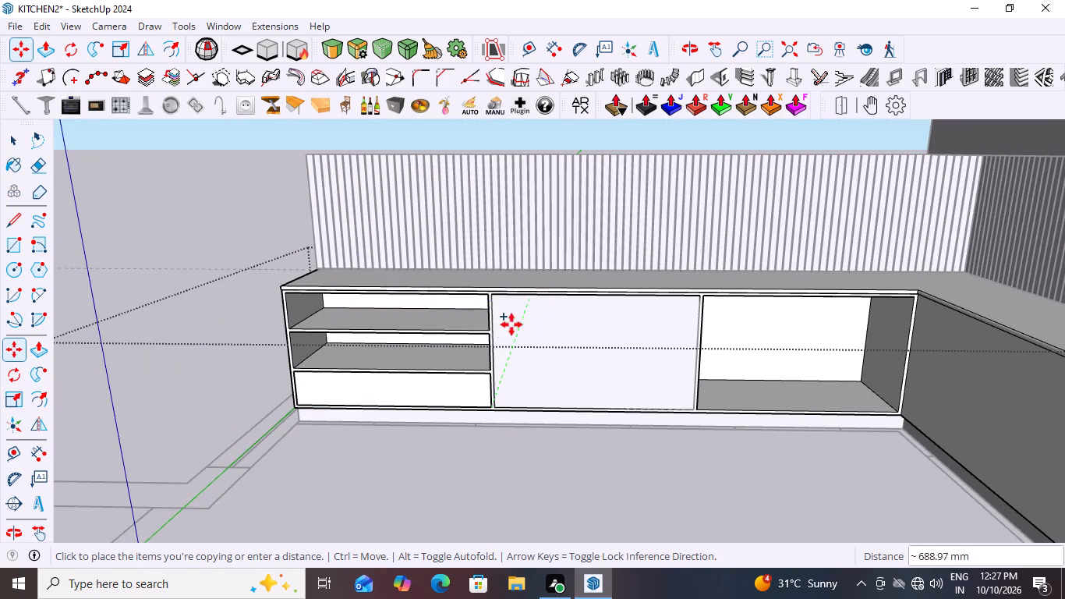
pyautogui.scroll(9, 490, 377)
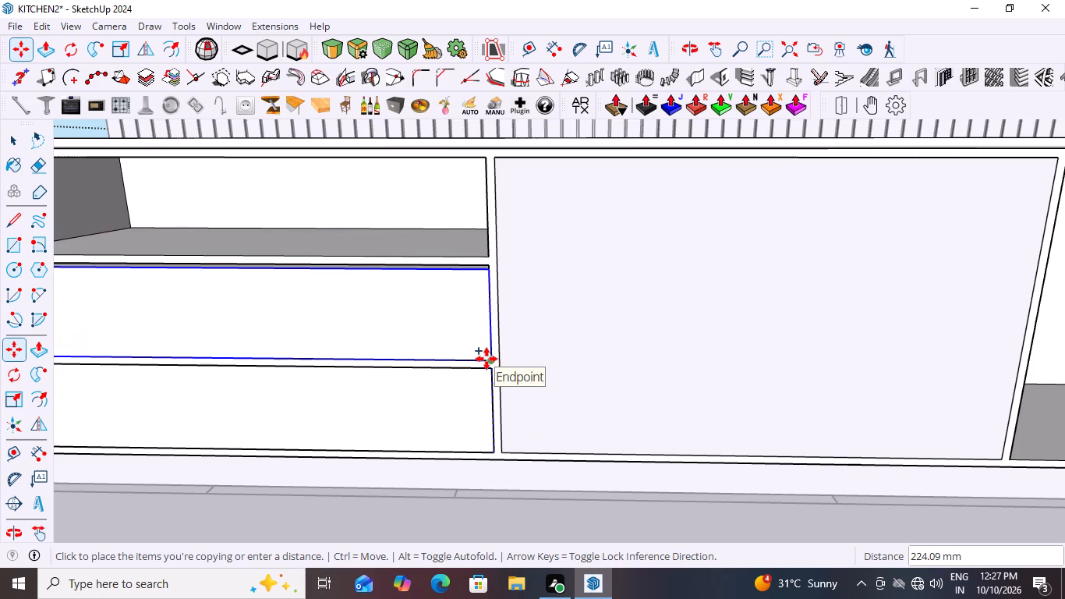
pyautogui.scroll(-4, 494, 359)
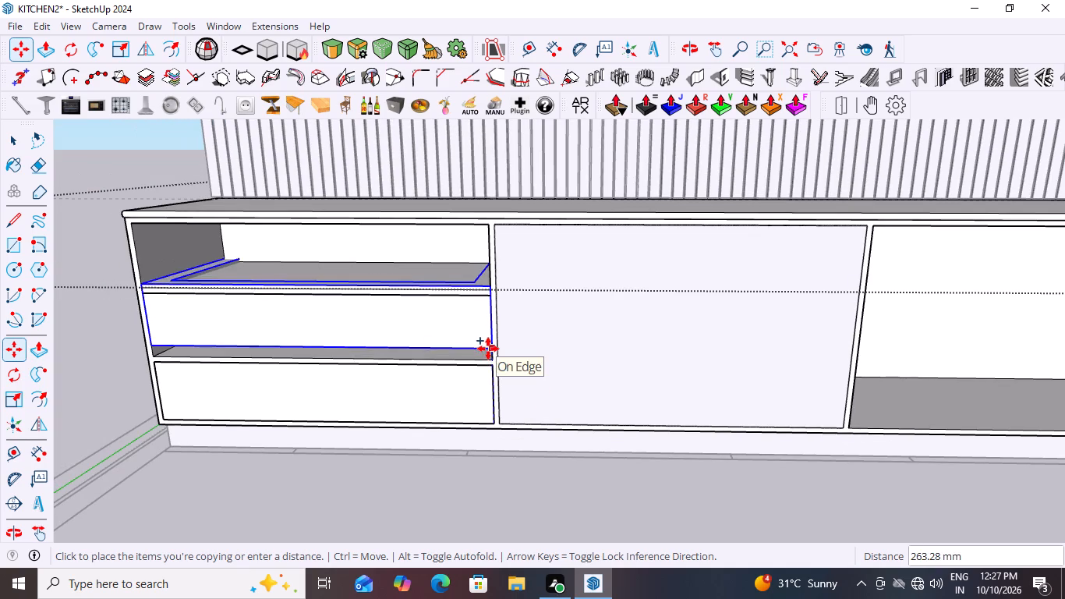
pyautogui.scroll(9, 487, 361)
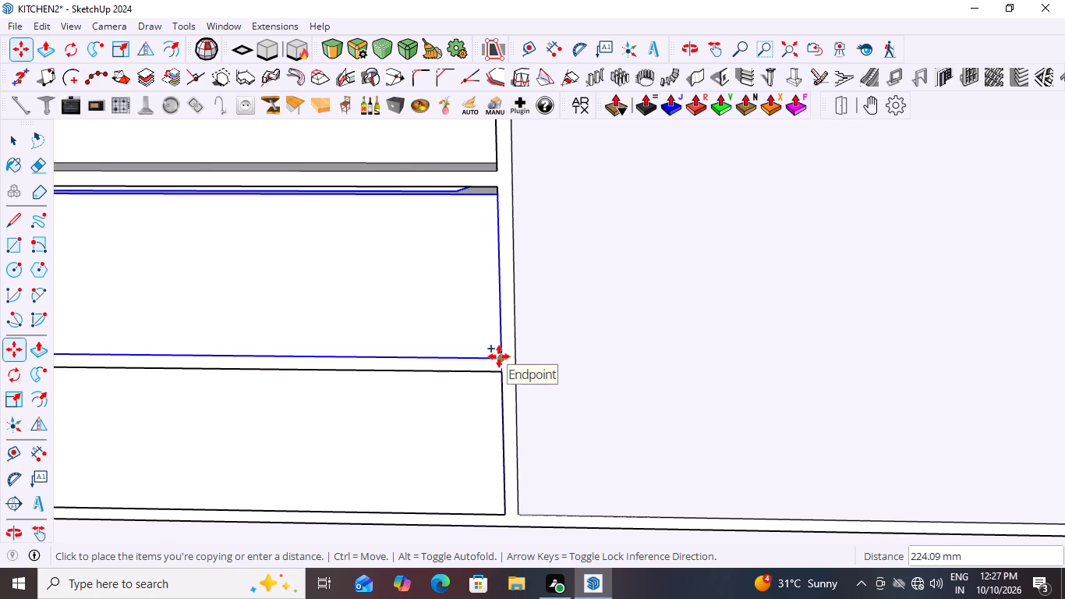
pyautogui.click(499, 356)
# Copy the middle drawer about 233 mm up into the top bay, aligning its front lower corner with the bay's corner at the divider.
pyautogui.scroll(-6, 386, 399)
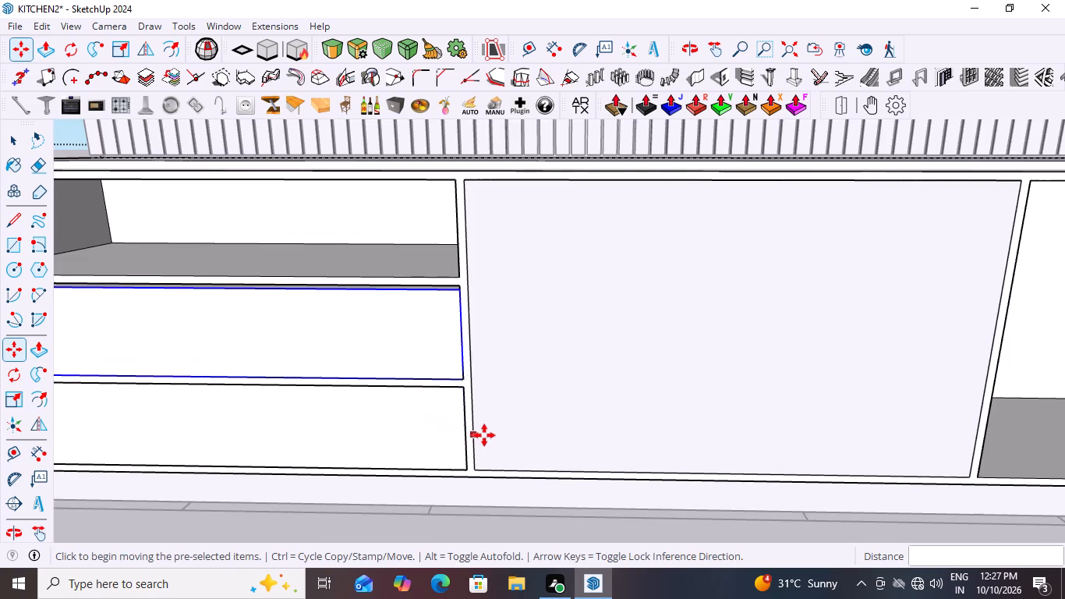
pyautogui.scroll(-3, 489, 435)
pyautogui.scroll(2, 483, 406)
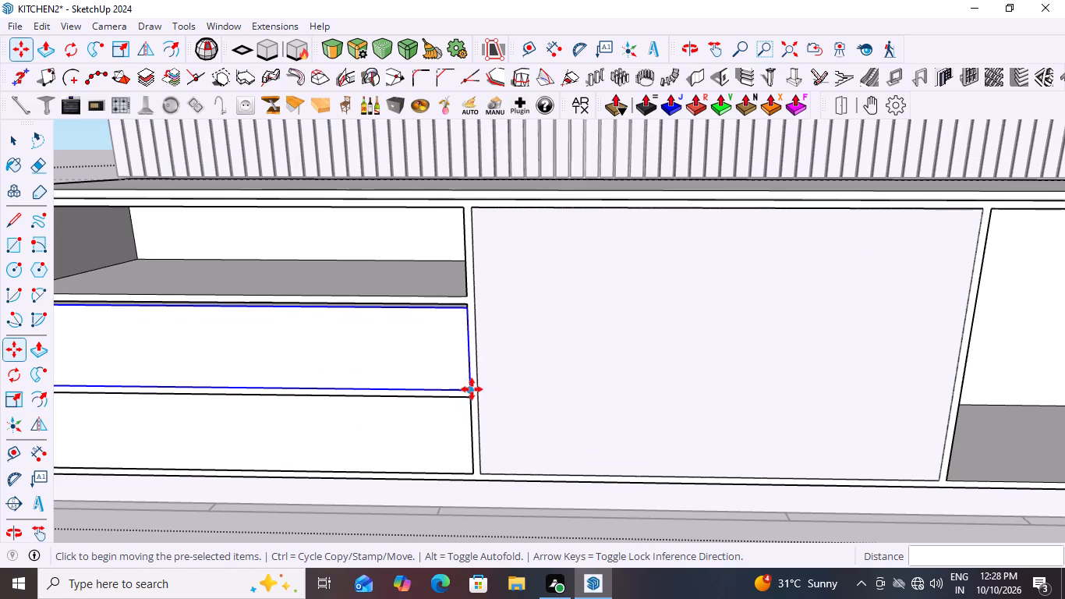
pyautogui.click(472, 389)
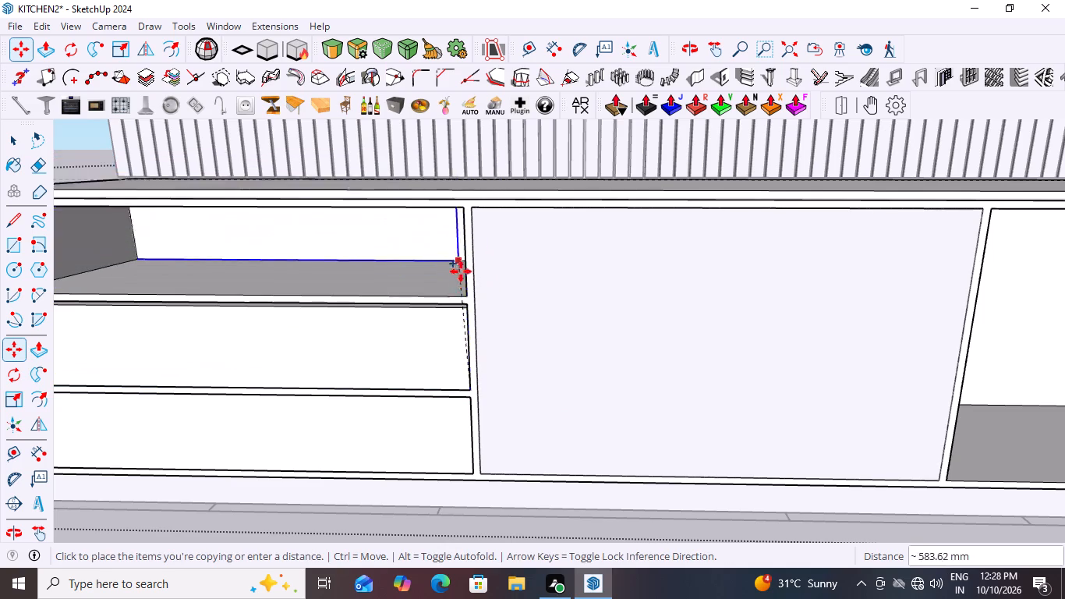
pyautogui.click(462, 296)
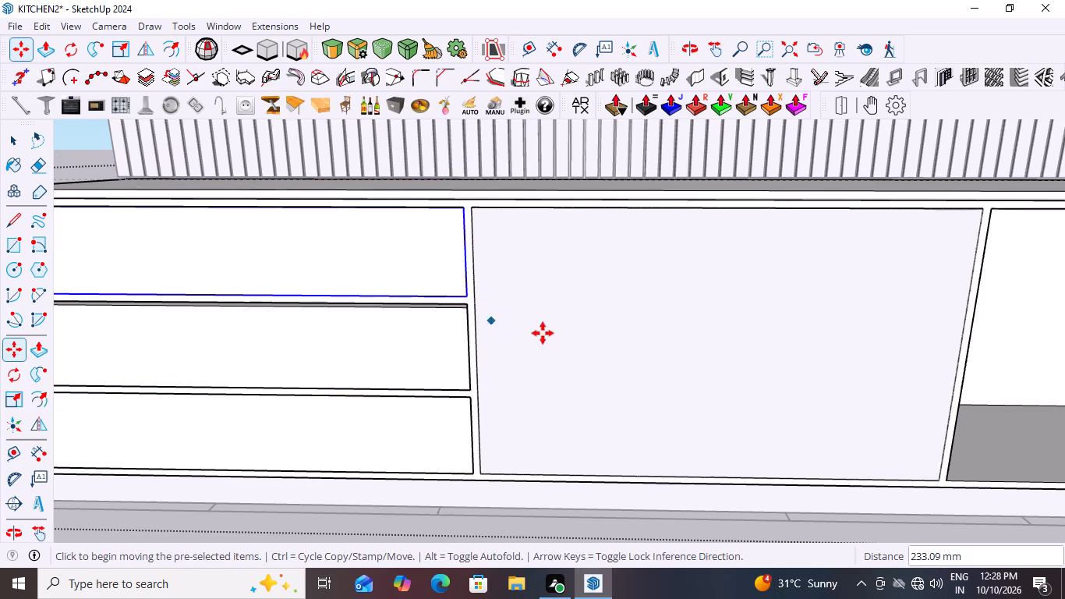
pyautogui.scroll(-8, 564, 334)
pyautogui.moveTo(528, 388); pyautogui.dragTo(576, 351, button='middle')
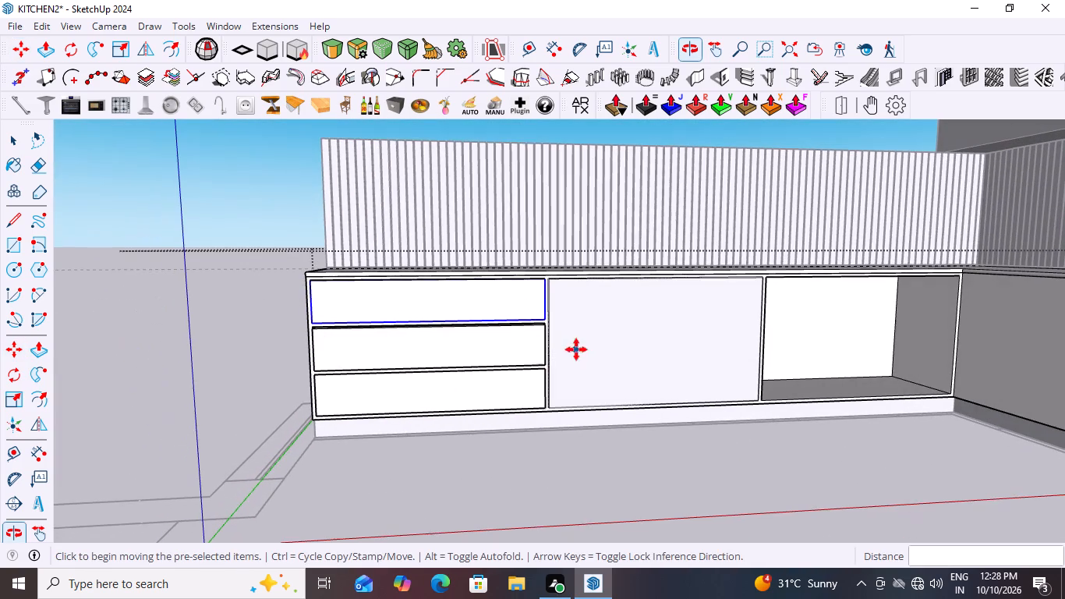
pyautogui.press('space')
pyautogui.click(238, 314)
# Push/Pull the middle drawer's top face up 9 mm to the underside of the shelf above, then leave the drawer group.
pyautogui.moveTo(430, 362); pyautogui.dragTo(437, 383, button='middle')
pyautogui.scroll(11, 435, 342)
pyautogui.scroll(-1, 596, 313)
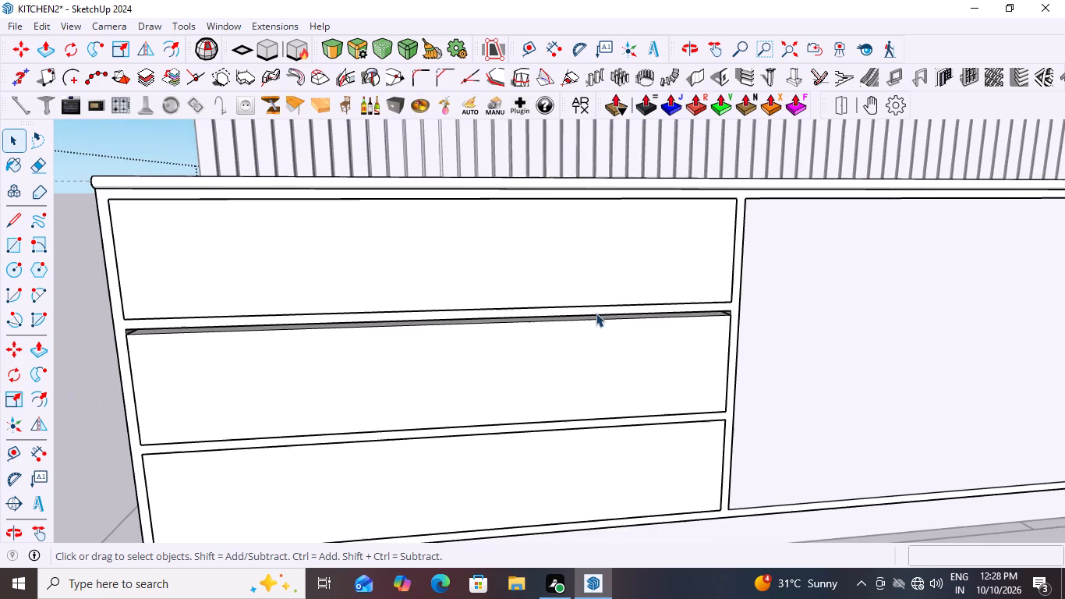
pyautogui.scroll(-1, 596, 313)
pyautogui.moveTo(602, 326); pyautogui.dragTo(513, 287, button='middle')
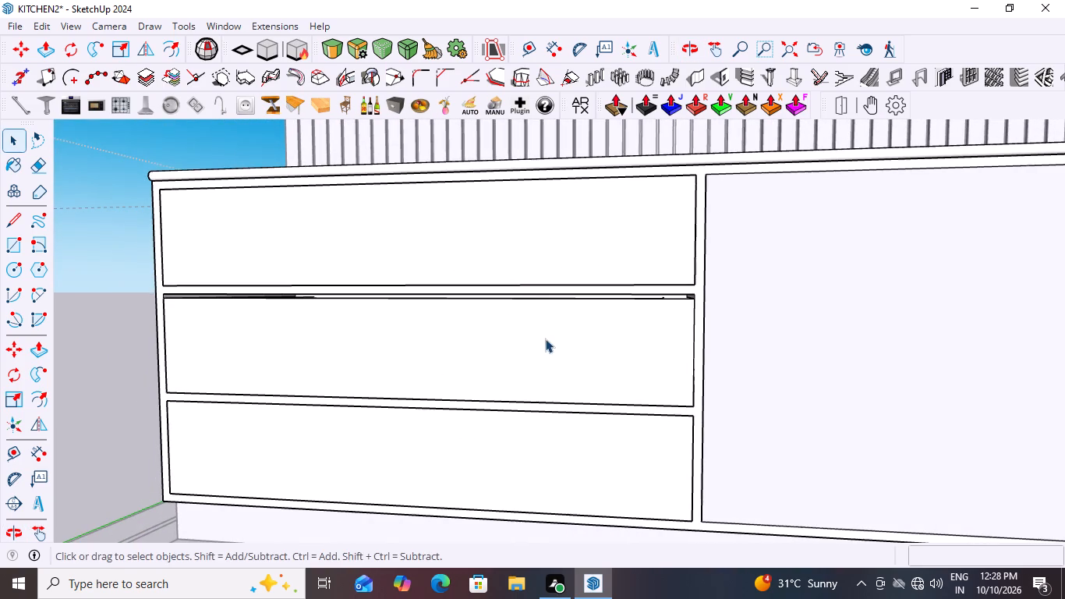
pyautogui.moveTo(619, 306); pyautogui.dragTo(631, 351, button='middle')
pyautogui.scroll(4, 631, 351)
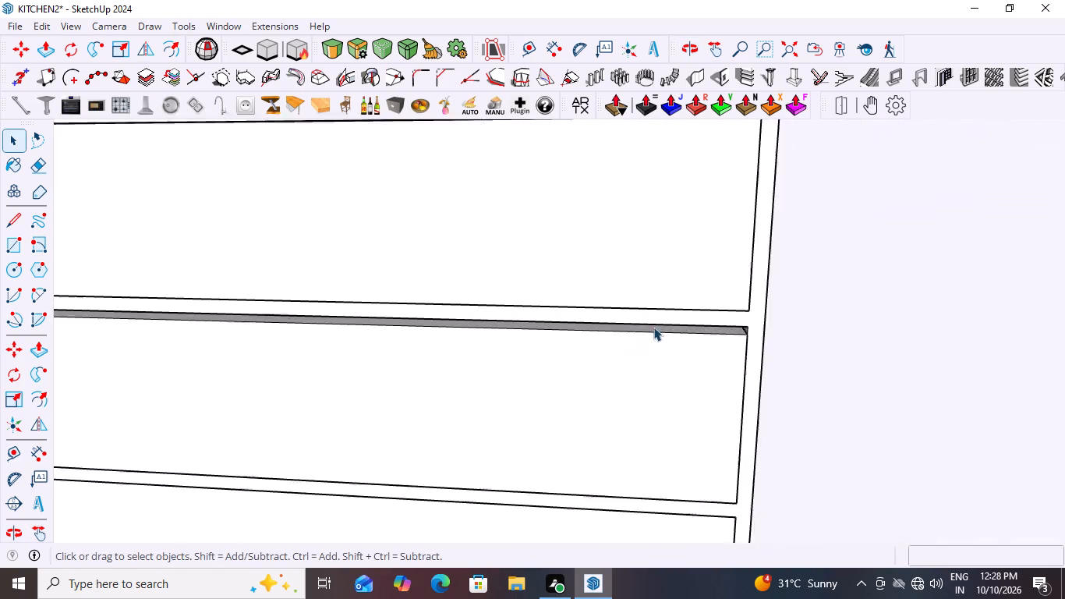
pyautogui.scroll(7, 653, 327)
pyautogui.scroll(3, 720, 331)
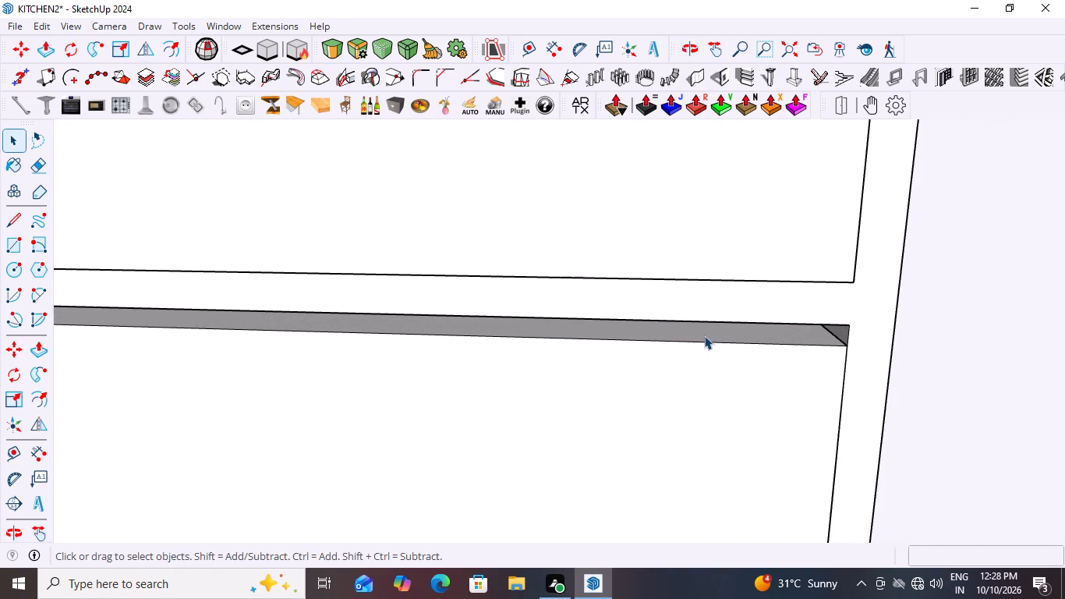
pyautogui.click(706, 331)
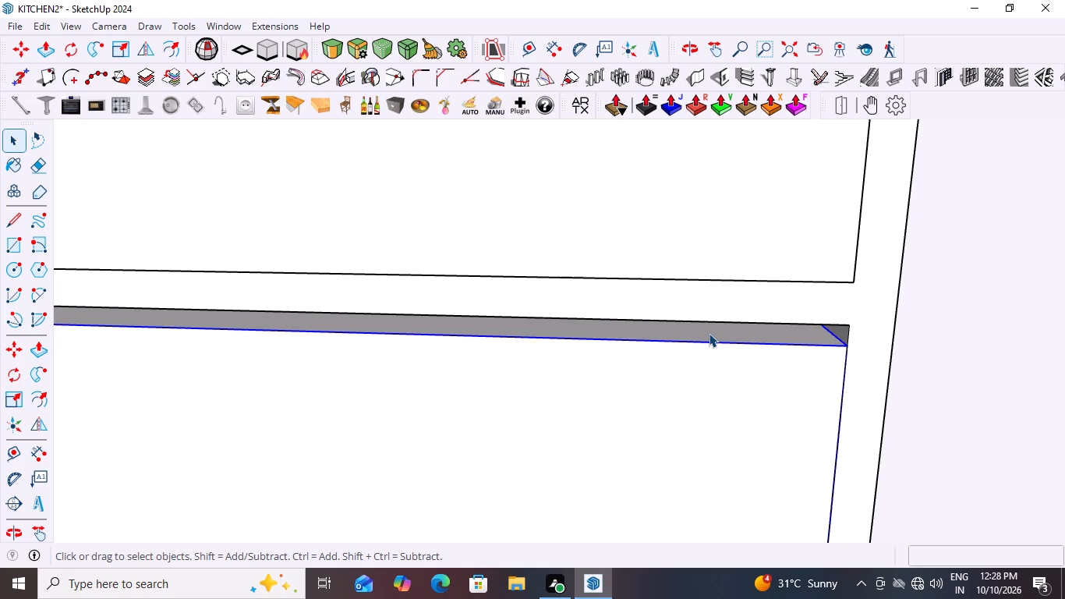
pyautogui.tripleClick(709, 333)
pyautogui.click(709, 329)
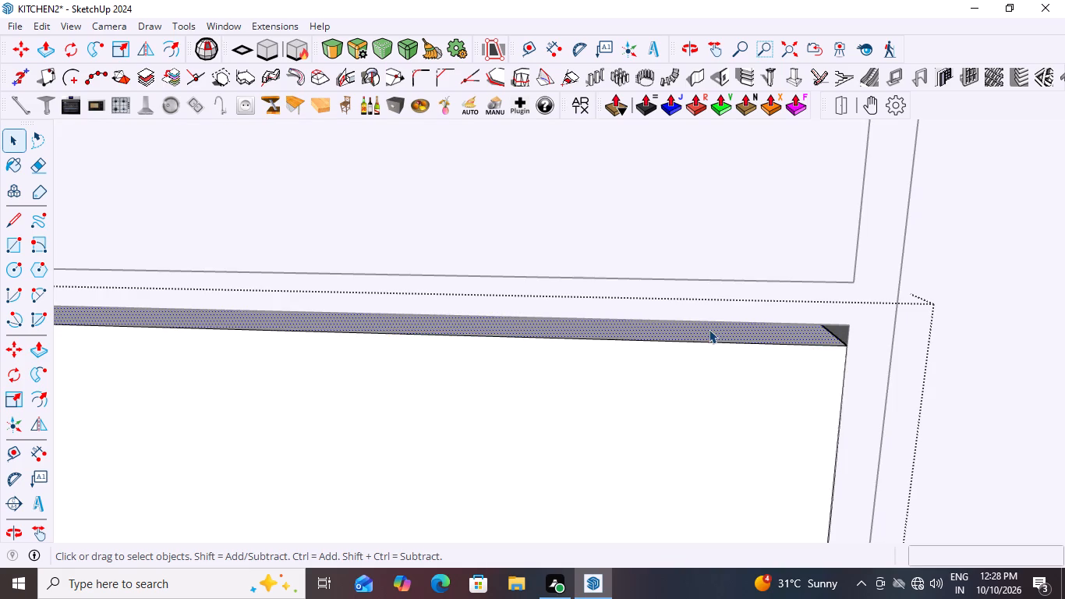
pyautogui.press('p')
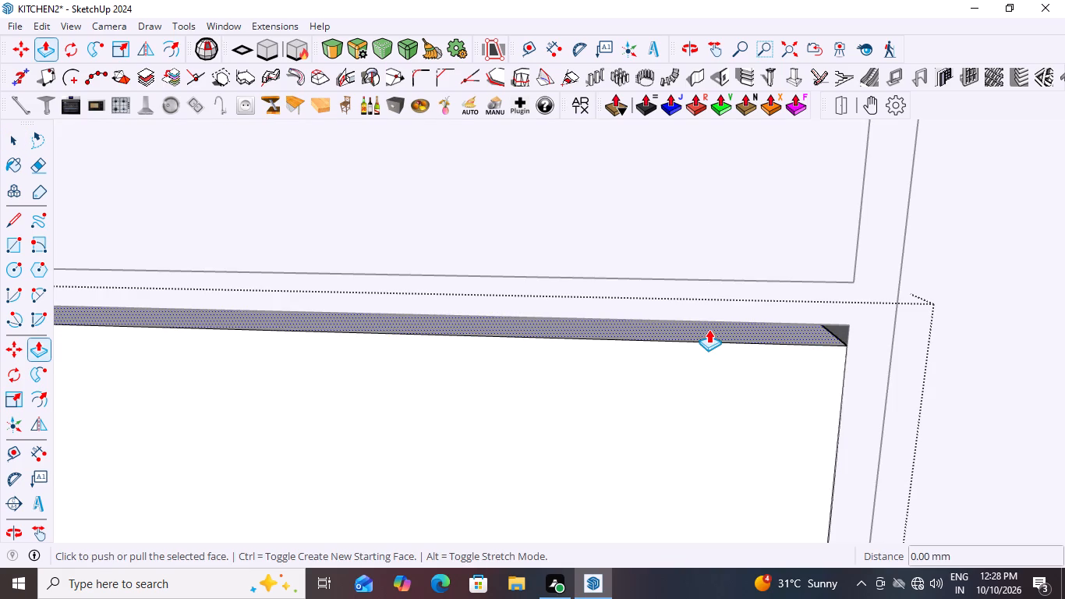
pyautogui.click(707, 325)
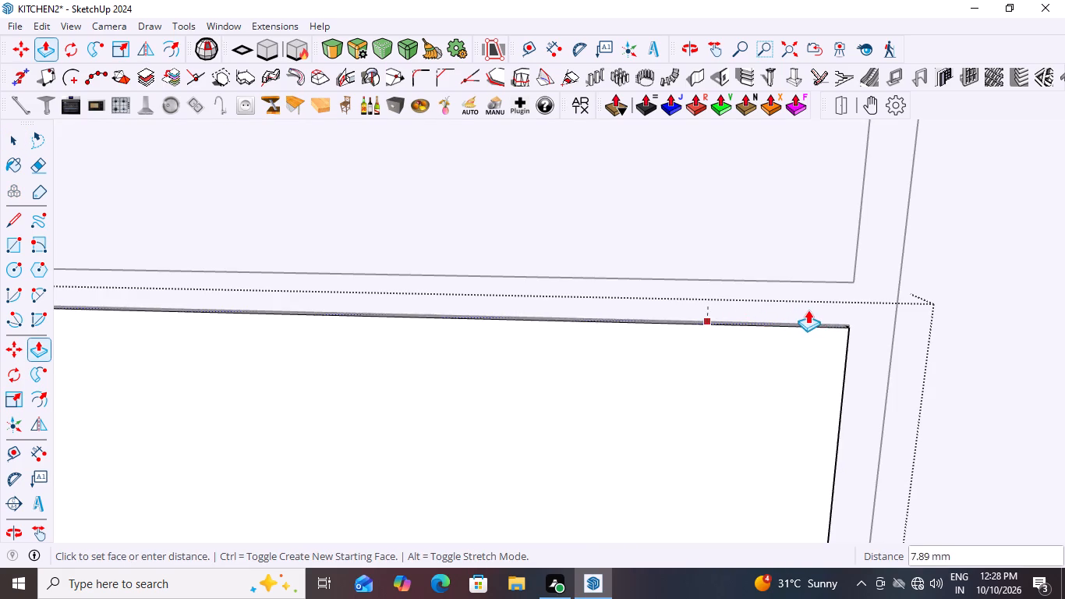
pyautogui.click(847, 322)
pyautogui.scroll(-5, 619, 317)
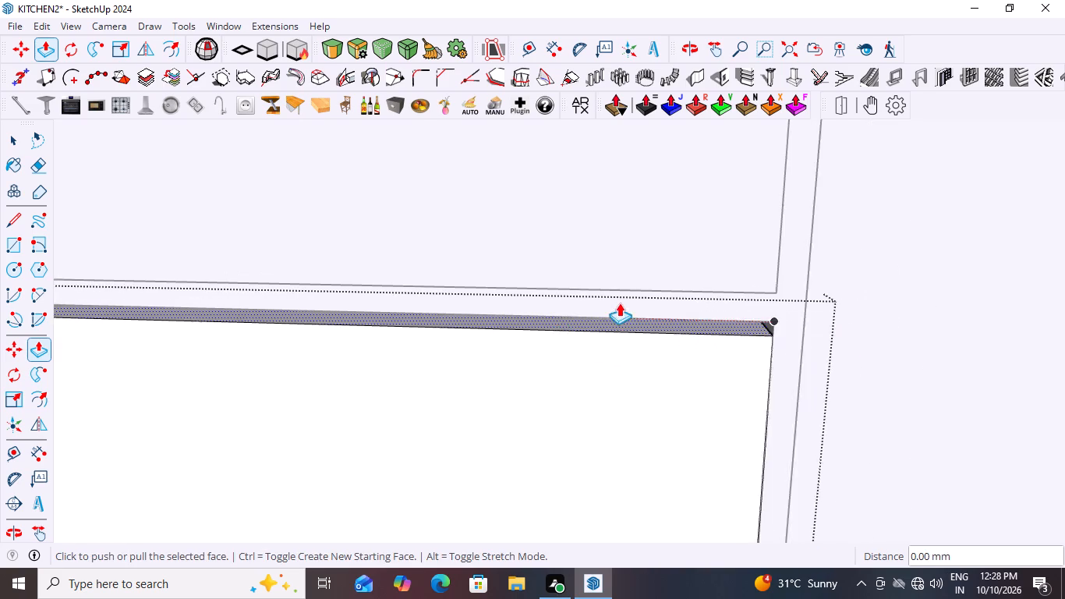
pyautogui.scroll(-3, 619, 303)
pyautogui.scroll(11, 713, 335)
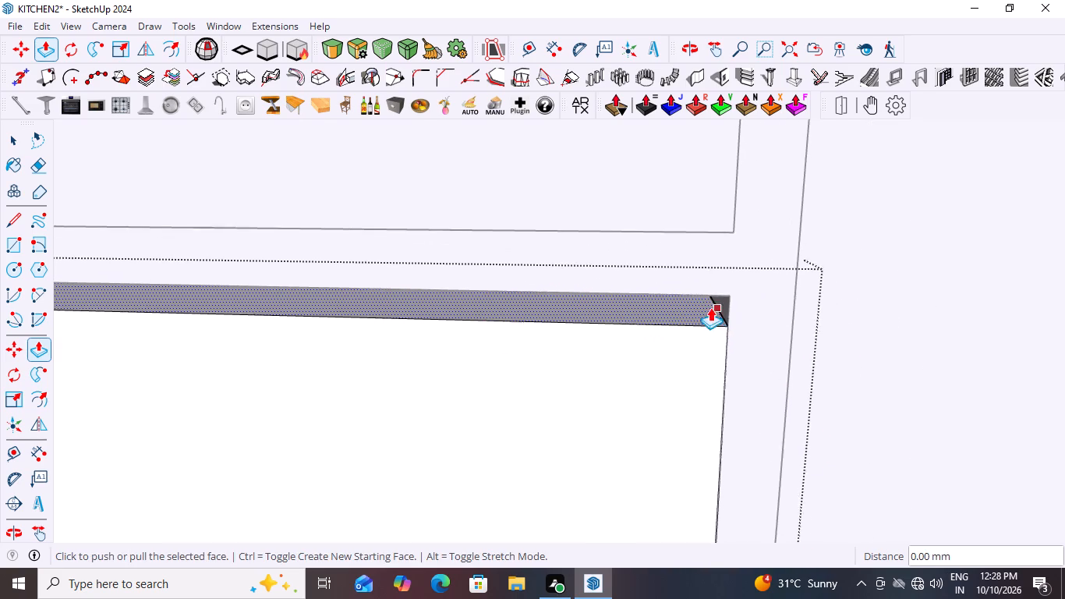
pyautogui.scroll(10, 710, 307)
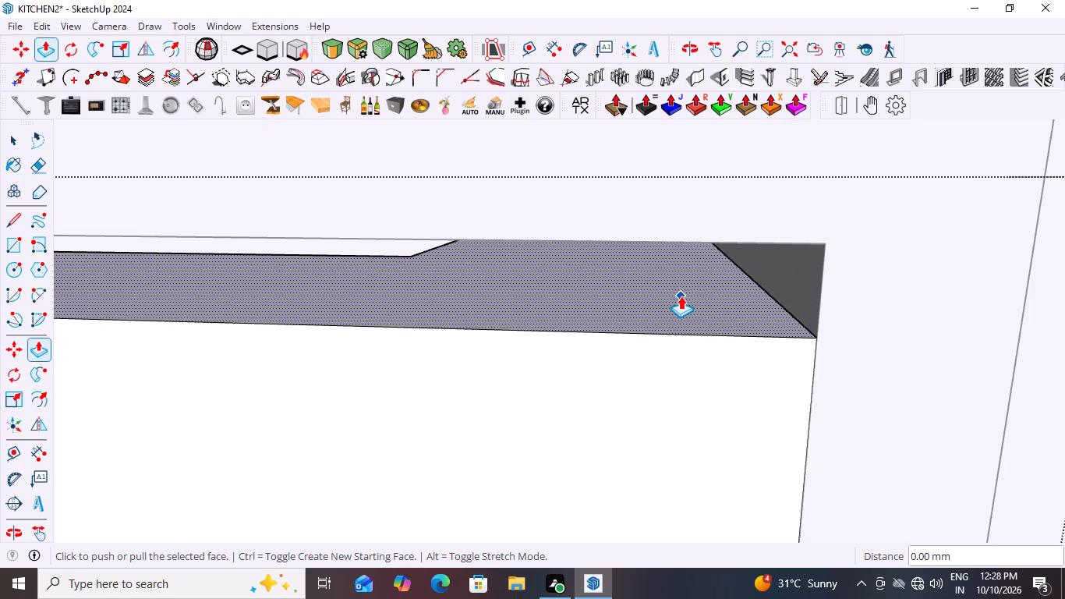
pyautogui.click(681, 296)
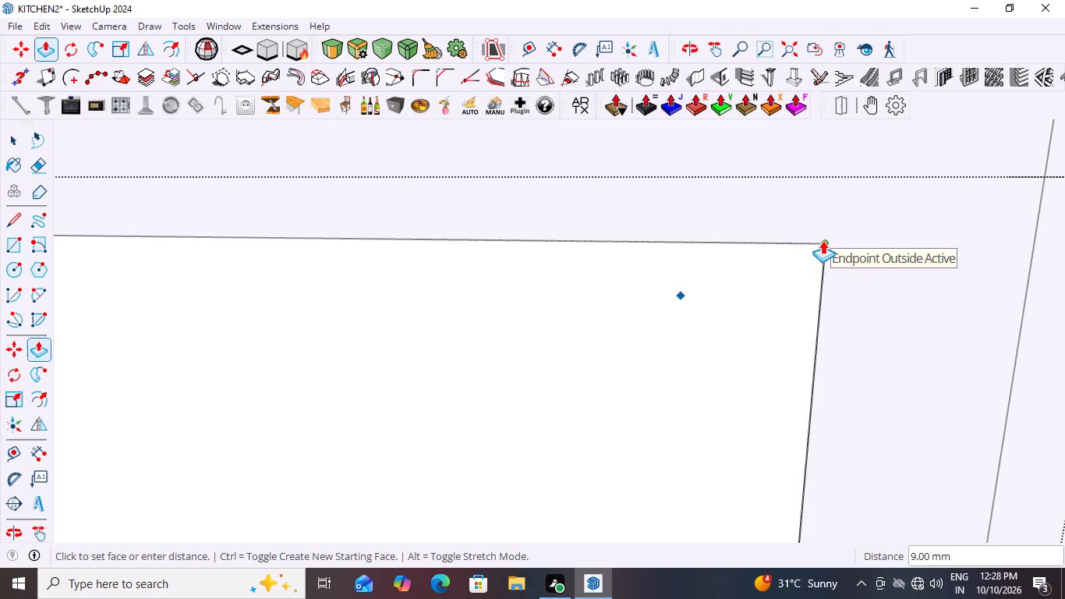
pyautogui.click(823, 240)
pyautogui.scroll(-20, 715, 268)
pyautogui.scroll(-10, 715, 268)
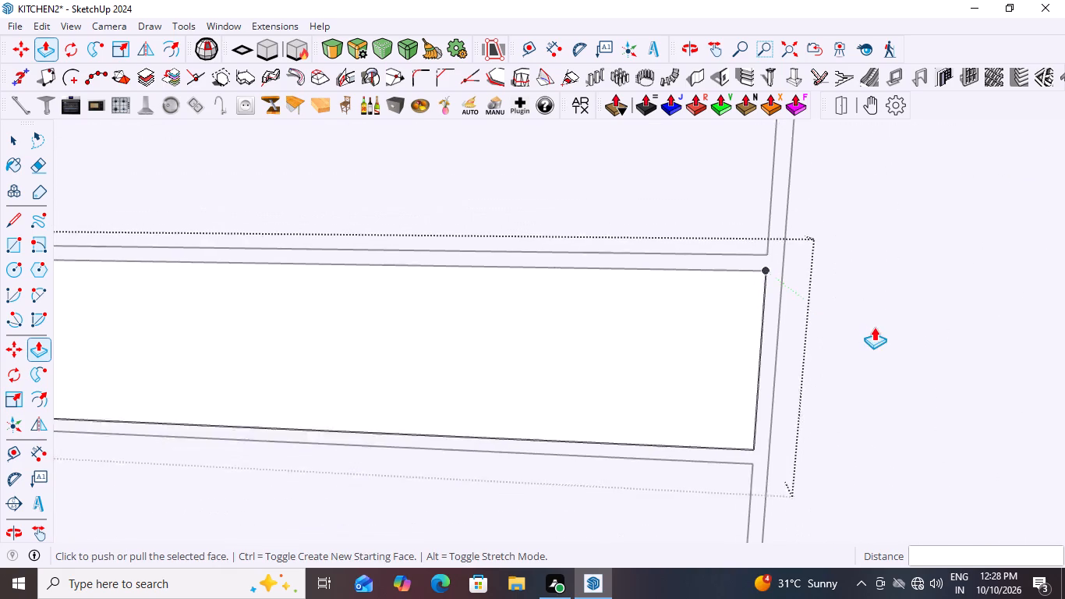
pyautogui.scroll(-20, 874, 327)
pyautogui.scroll(-1, 874, 327)
pyautogui.press('space')
pyautogui.click(448, 283)
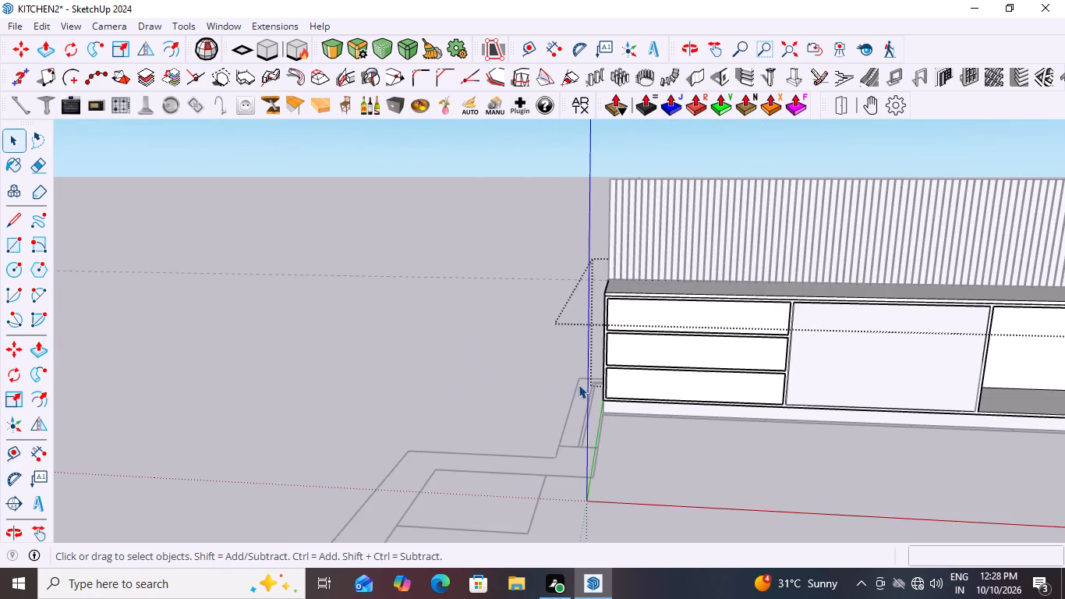
# Examine the three stacked drawers and their gaps within the base cabinet run.
pyautogui.moveTo(595, 379); pyautogui.dragTo(661, 392, button='middle')
pyautogui.scroll(1, 661, 392)
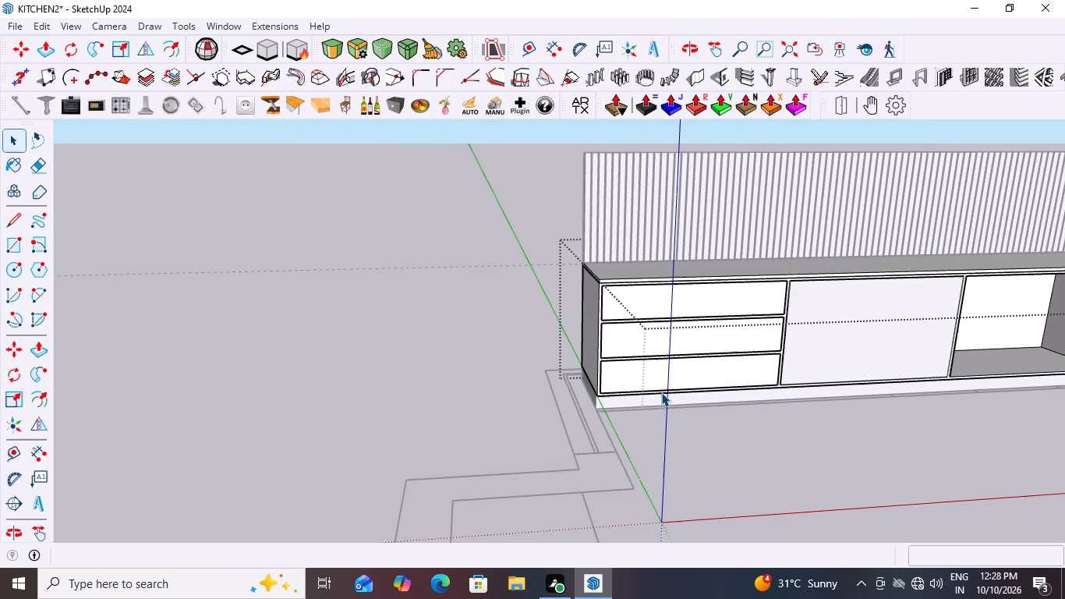
pyautogui.scroll(-9, 494, 336)
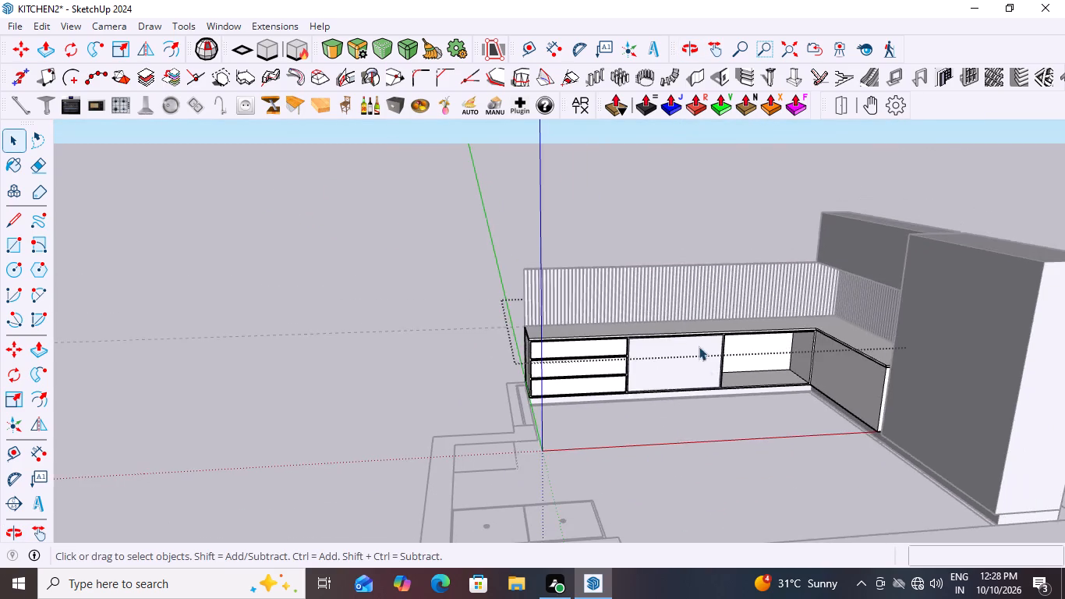
pyautogui.scroll(9, 689, 335)
pyautogui.moveTo(536, 427); pyautogui.dragTo(662, 427, button='middle')
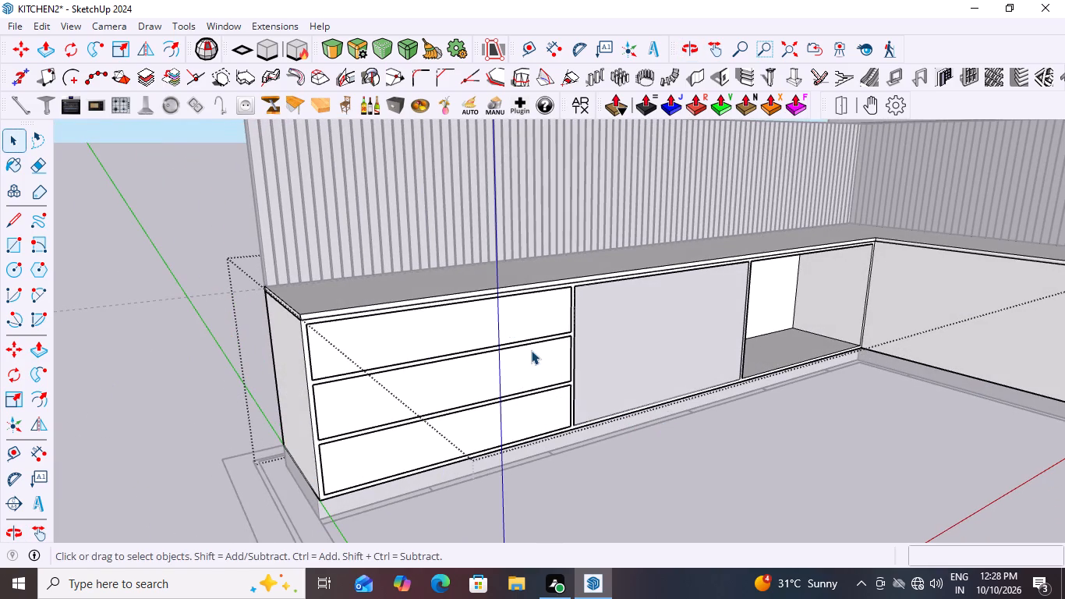
pyautogui.scroll(12, 533, 352)
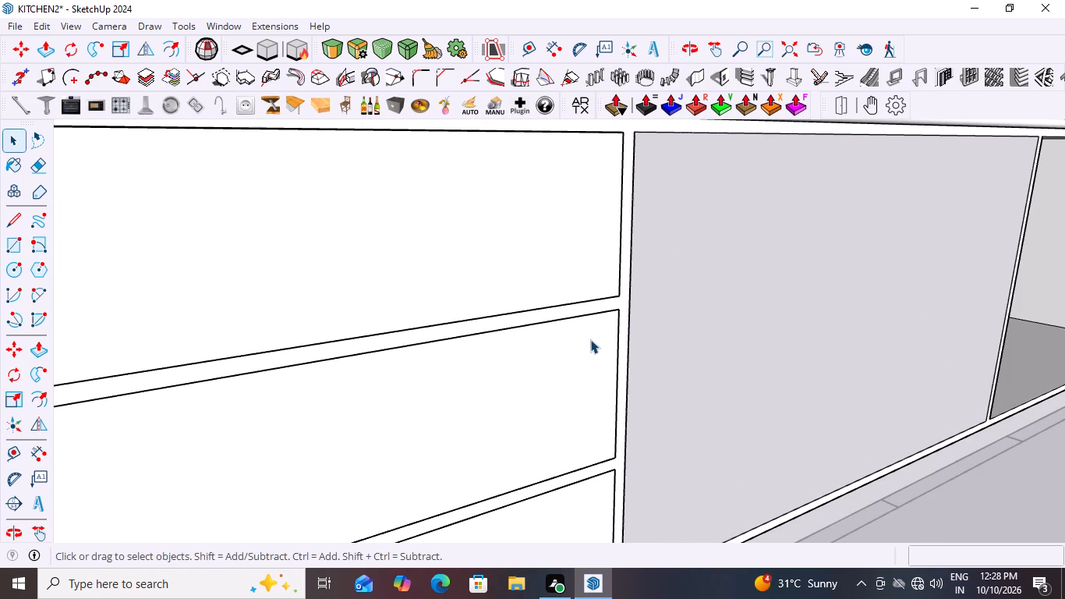
pyautogui.scroll(-20, 590, 339)
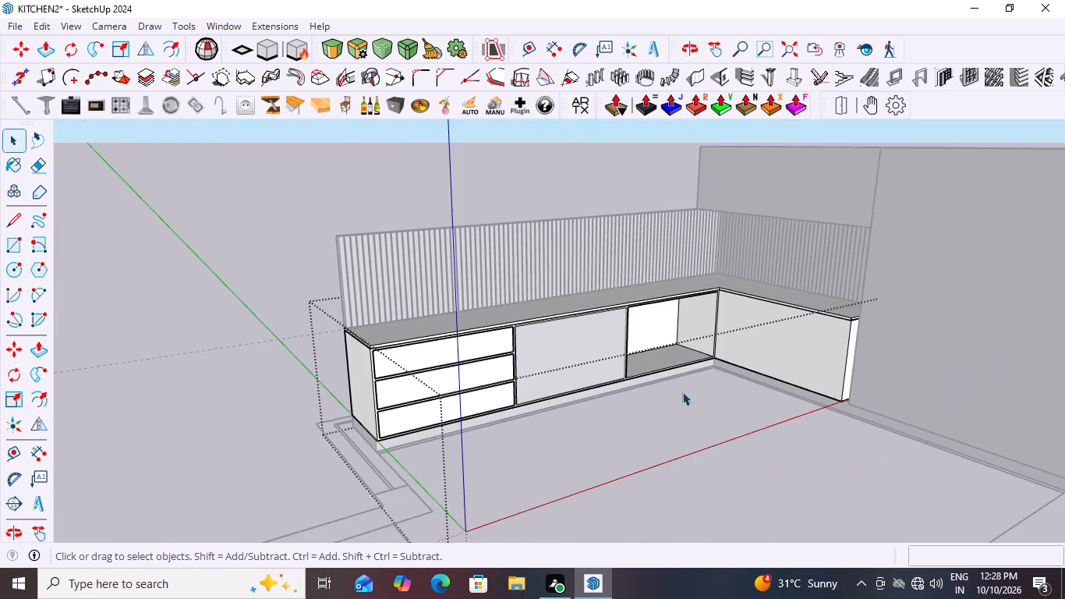
pyautogui.moveTo(679, 392); pyautogui.dragTo(508, 378, button='middle')
# Leave the cabinet group and select the front panel of the middle base unit.
pyautogui.click(551, 361)
pyautogui.scroll(3, 561, 384)
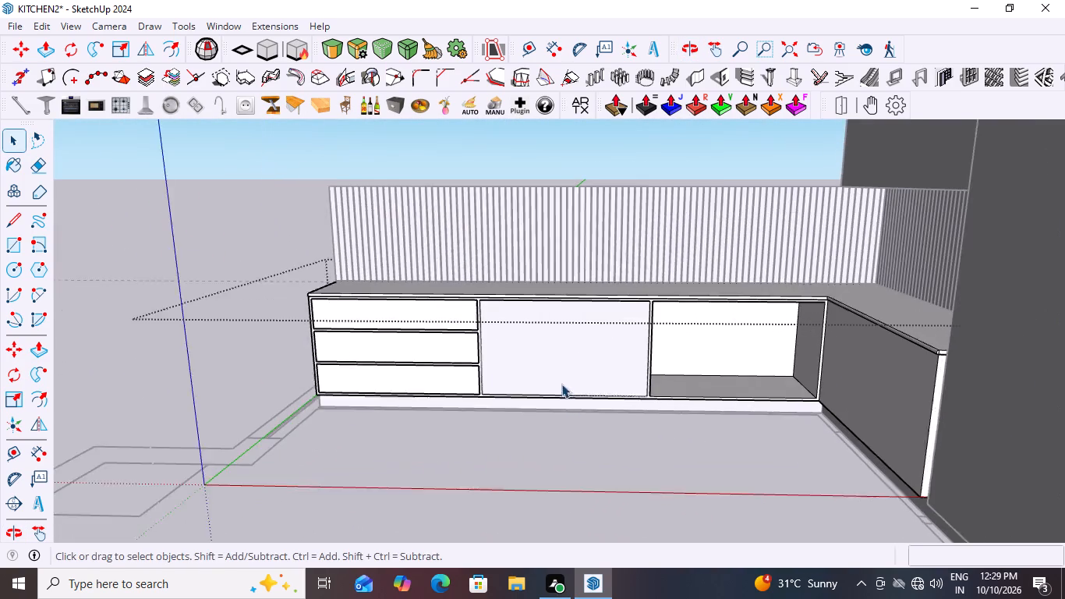
pyautogui.click(566, 337)
pyautogui.click(187, 156)
pyautogui.click(555, 341)
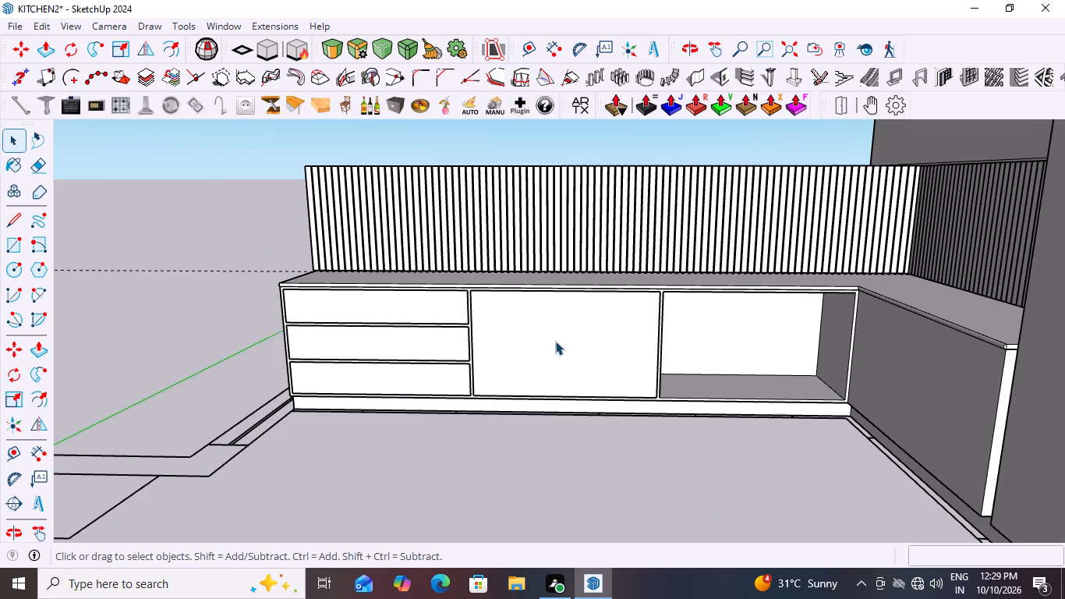
pyautogui.scroll(3, 543, 389)
pyautogui.moveTo(584, 409); pyautogui.dragTo(416, 449, button='middle')
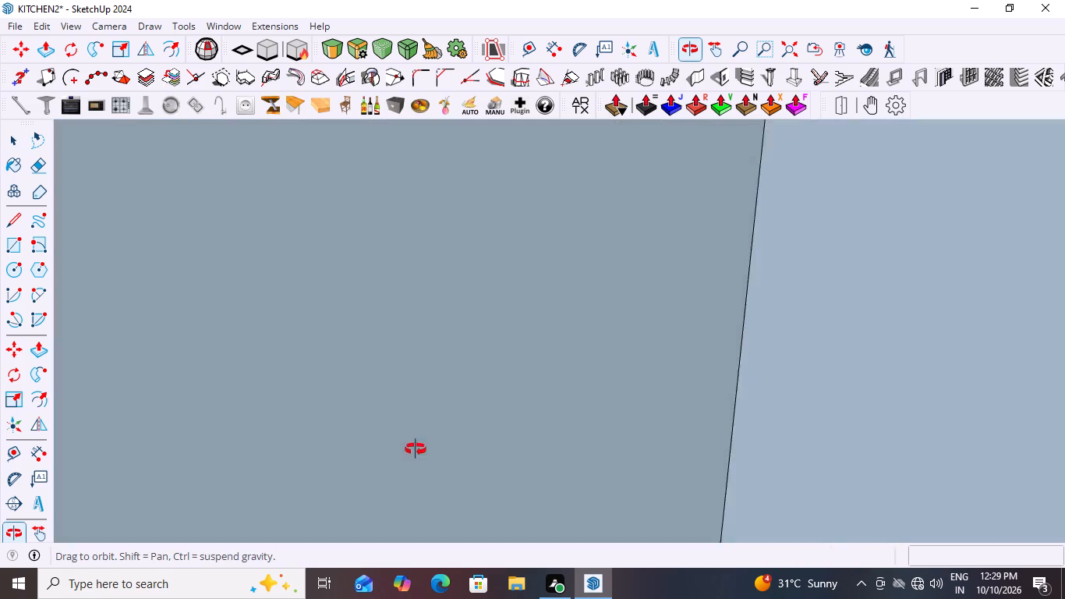
pyautogui.moveTo(416, 449); pyautogui.dragTo(639, 433, button='middle')
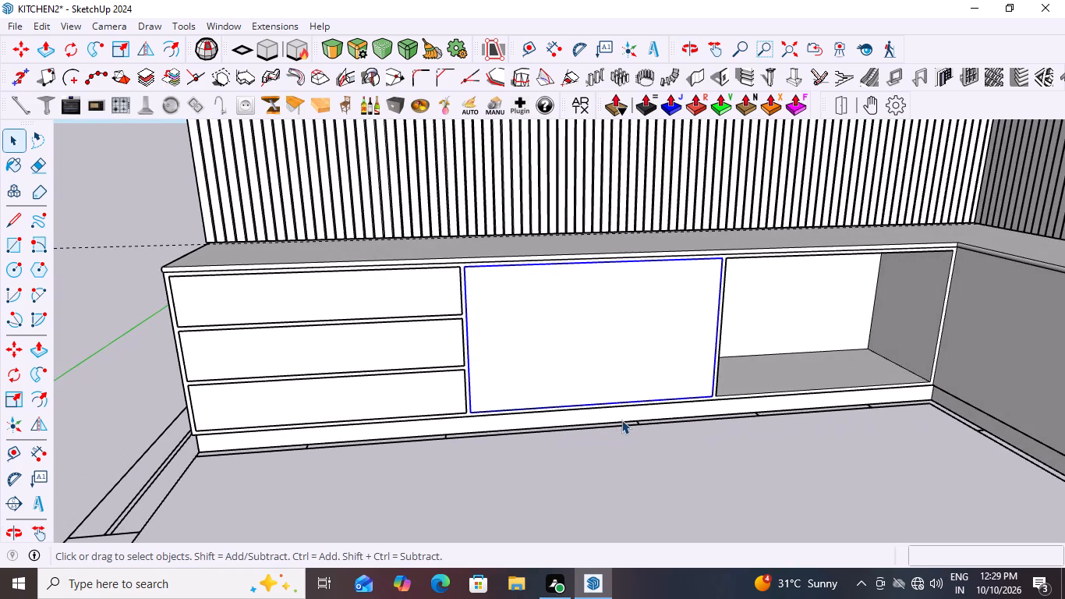